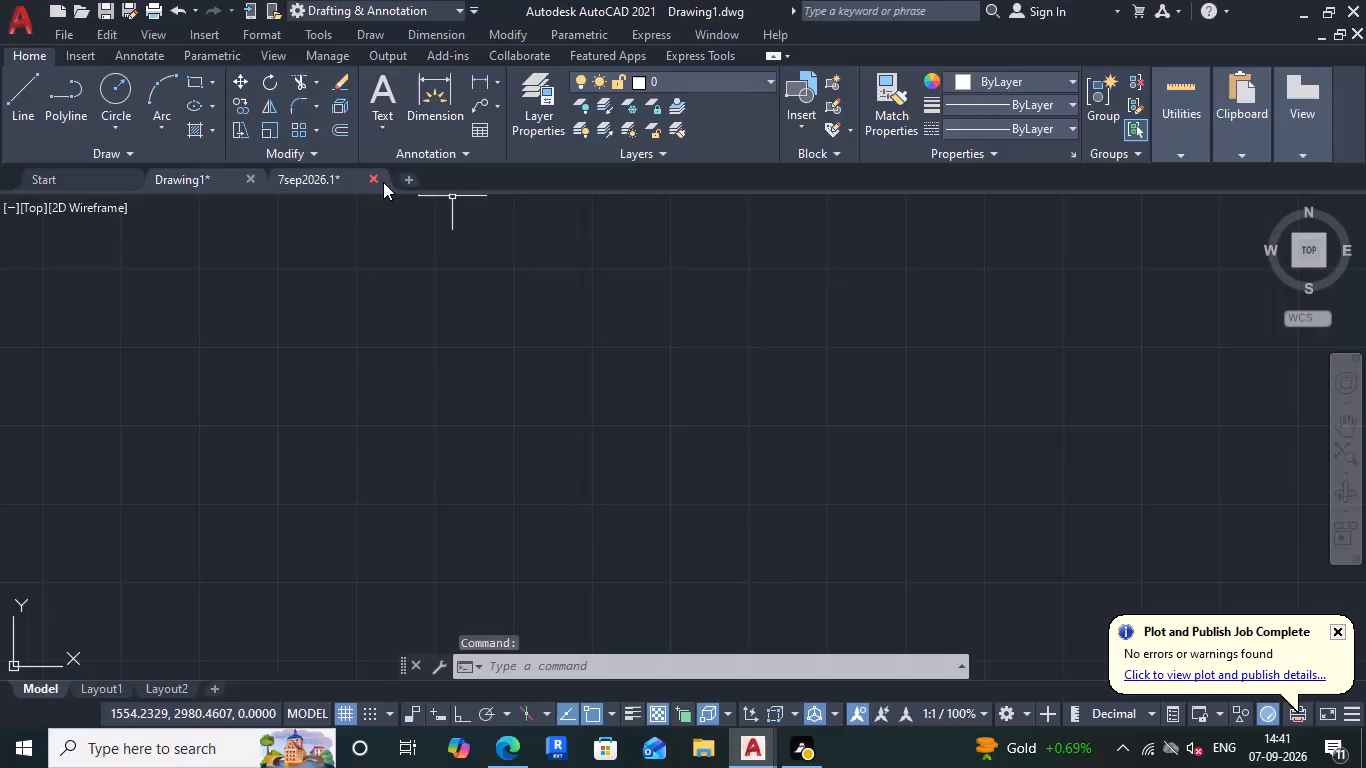
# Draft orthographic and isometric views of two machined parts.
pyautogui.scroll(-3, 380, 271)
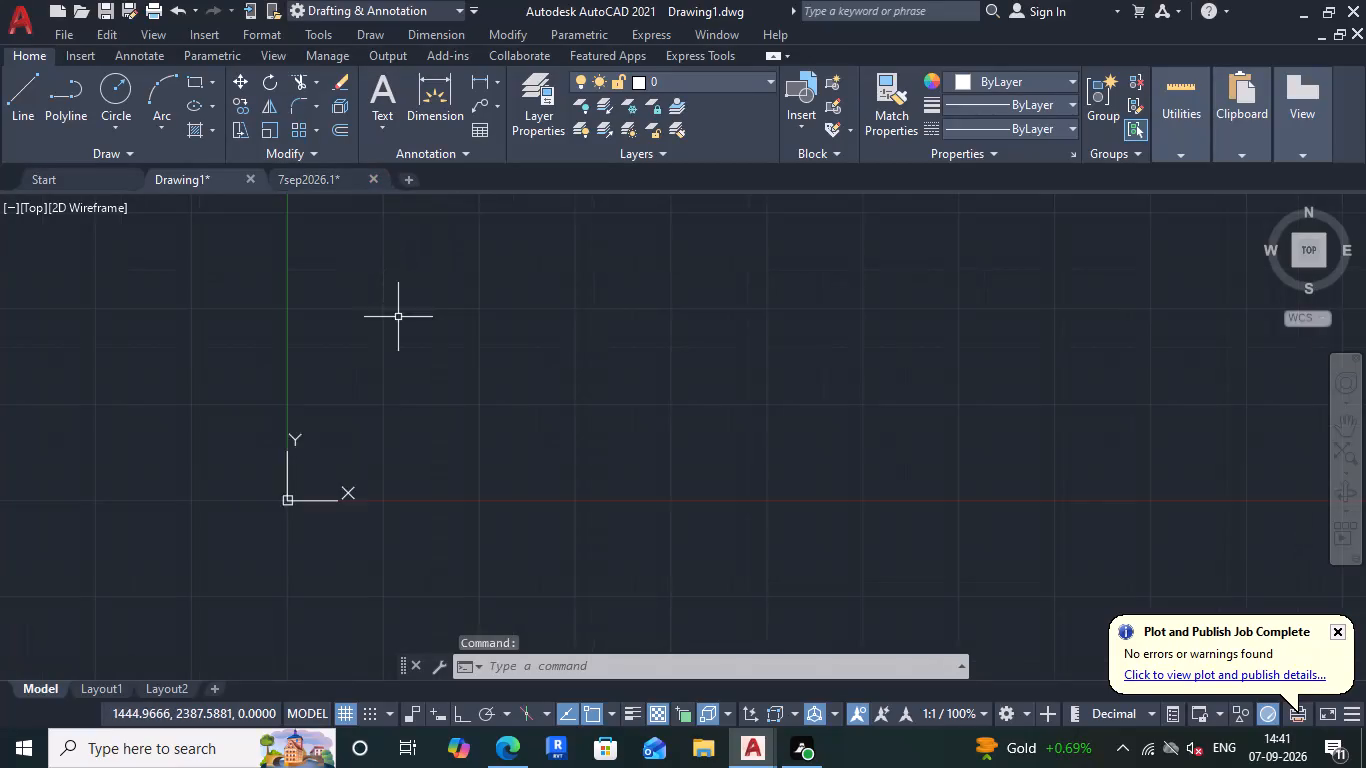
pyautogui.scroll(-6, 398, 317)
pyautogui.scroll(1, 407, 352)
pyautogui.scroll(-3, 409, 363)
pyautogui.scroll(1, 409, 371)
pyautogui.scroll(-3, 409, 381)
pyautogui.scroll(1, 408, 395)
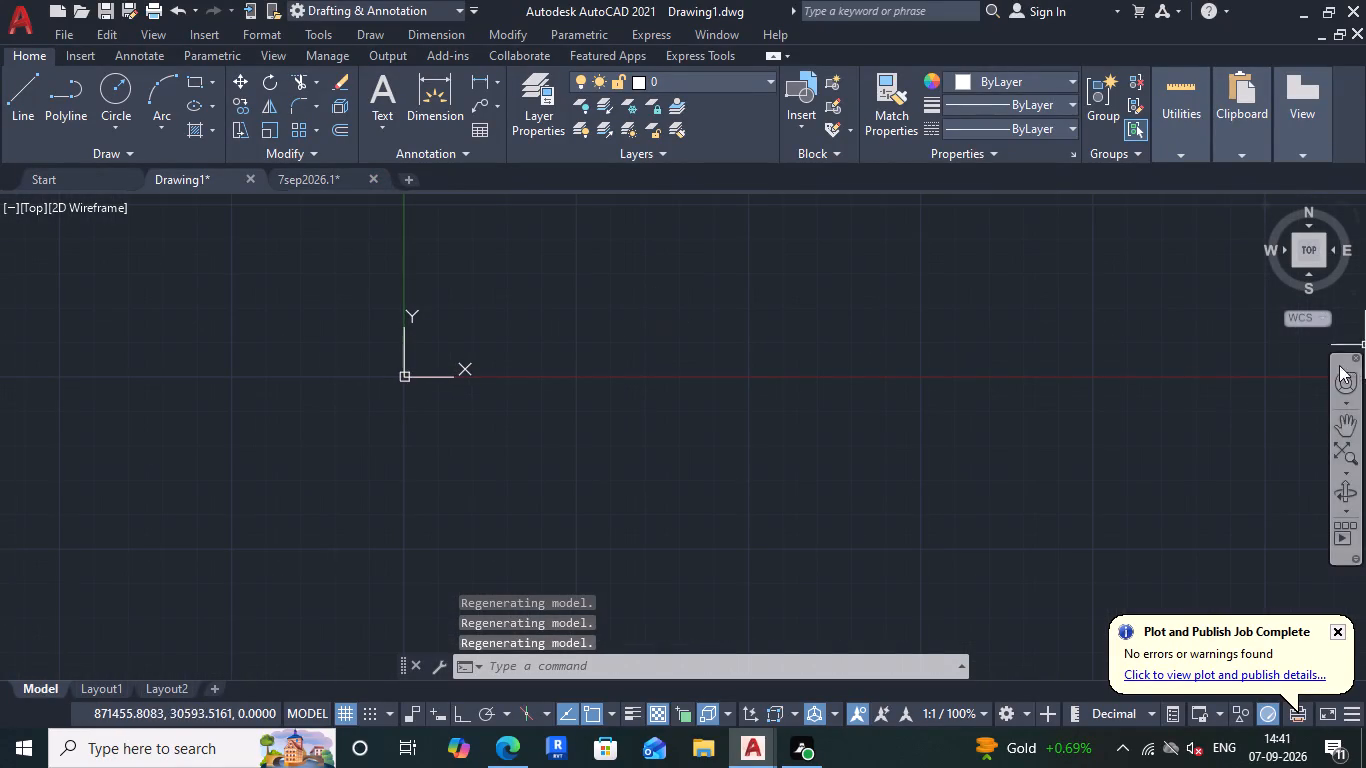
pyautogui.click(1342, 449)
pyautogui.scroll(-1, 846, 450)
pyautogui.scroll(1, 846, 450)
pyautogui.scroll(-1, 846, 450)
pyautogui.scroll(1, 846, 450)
# Copy all the figures in the 7sep2026.1 drawing to the clipboard.
pyautogui.click(321, 175)
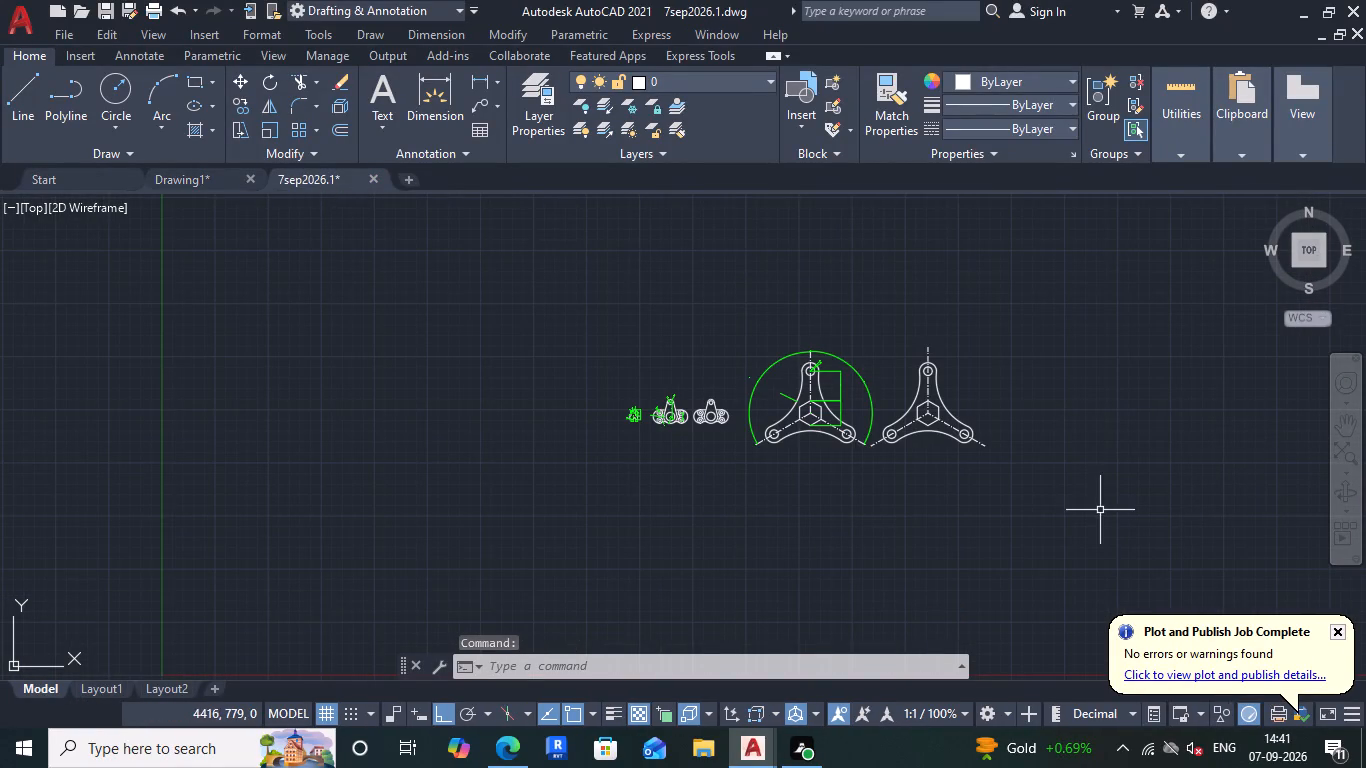
pyautogui.click(1047, 510)
pyautogui.click(556, 291)
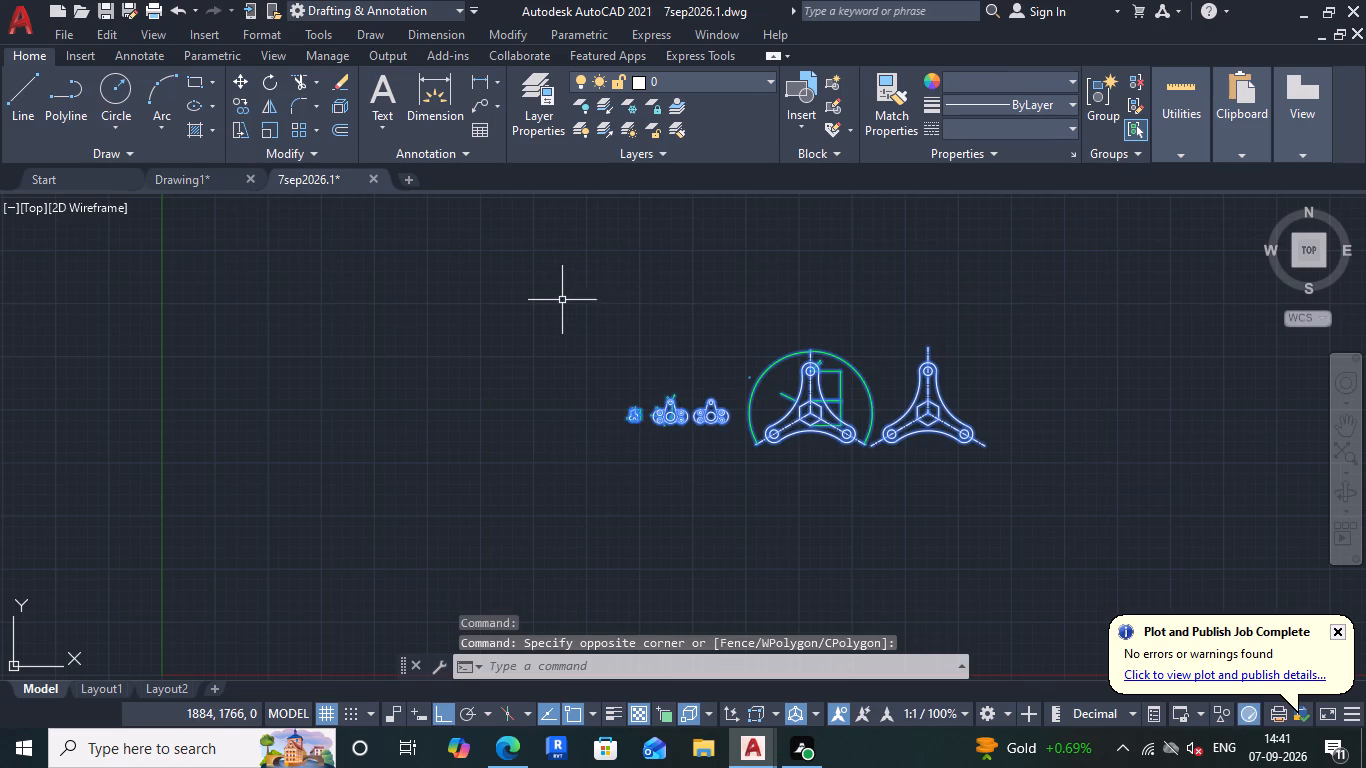
pyautogui.hotkey('ctrl', 'c')
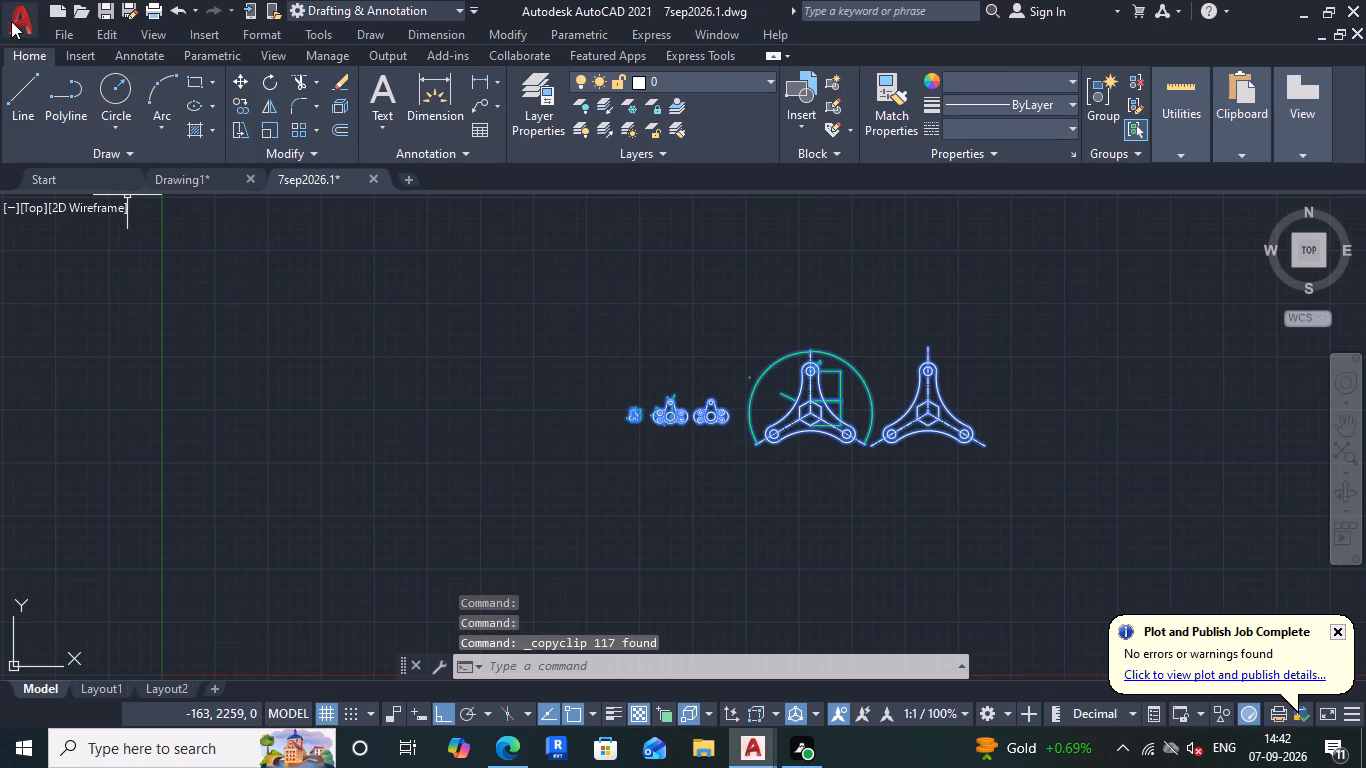
# Open the SUJAN drawing from the recent documents.
pyautogui.click(11, 21)
pyautogui.doubleClick(222, 173)
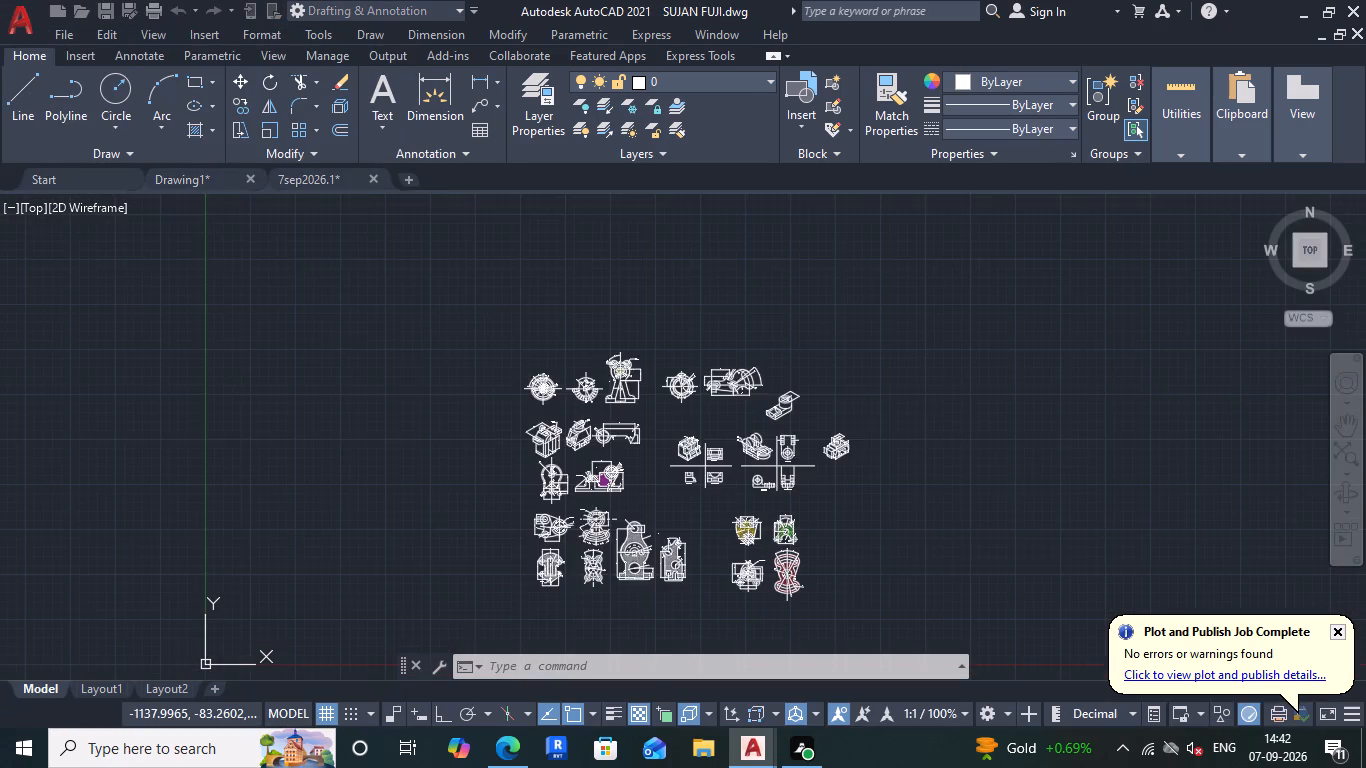
# Paste the copied figures beside the lower row of existing figures, just past the red-hatched part.
pyautogui.scroll(-4, 637, 378)
pyautogui.scroll(2, 737, 507)
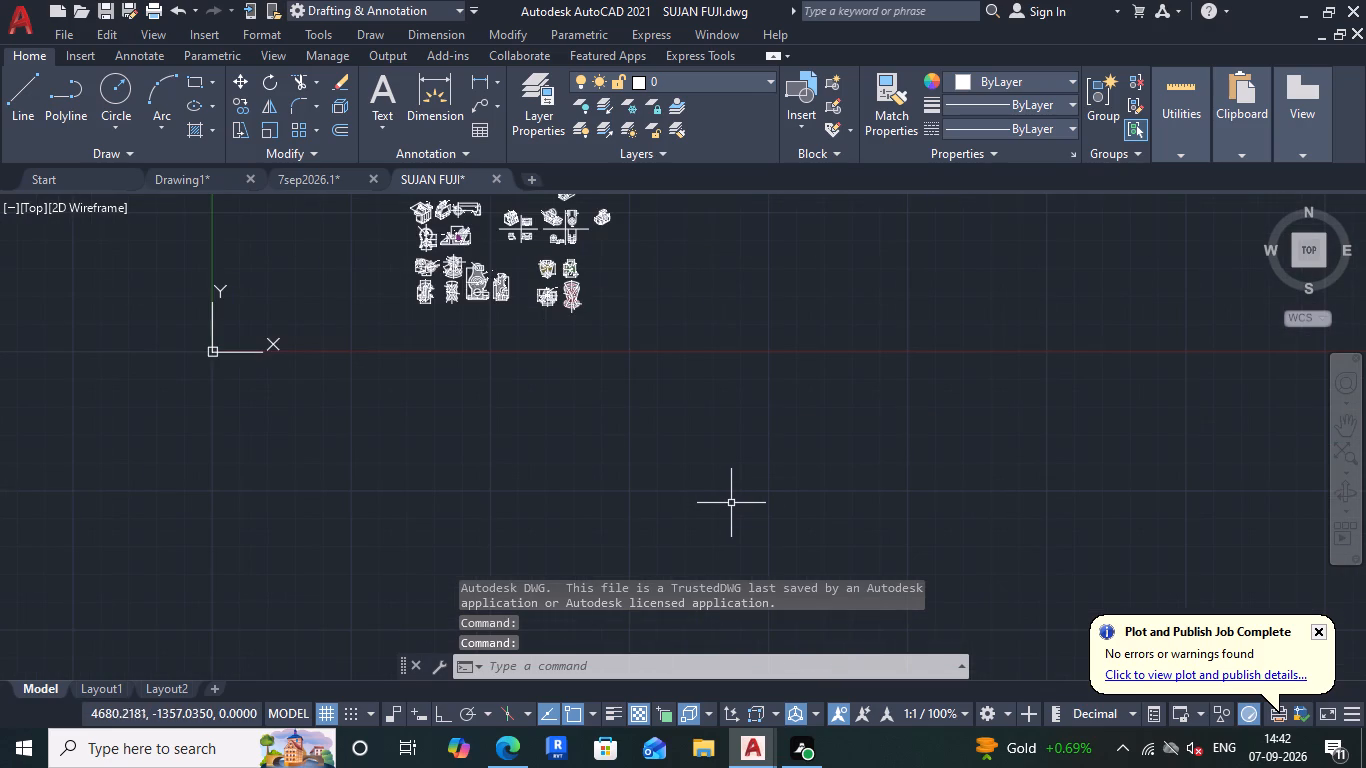
pyautogui.hotkey('ctrl', 'v')
pyautogui.scroll(-3, 566, 319)
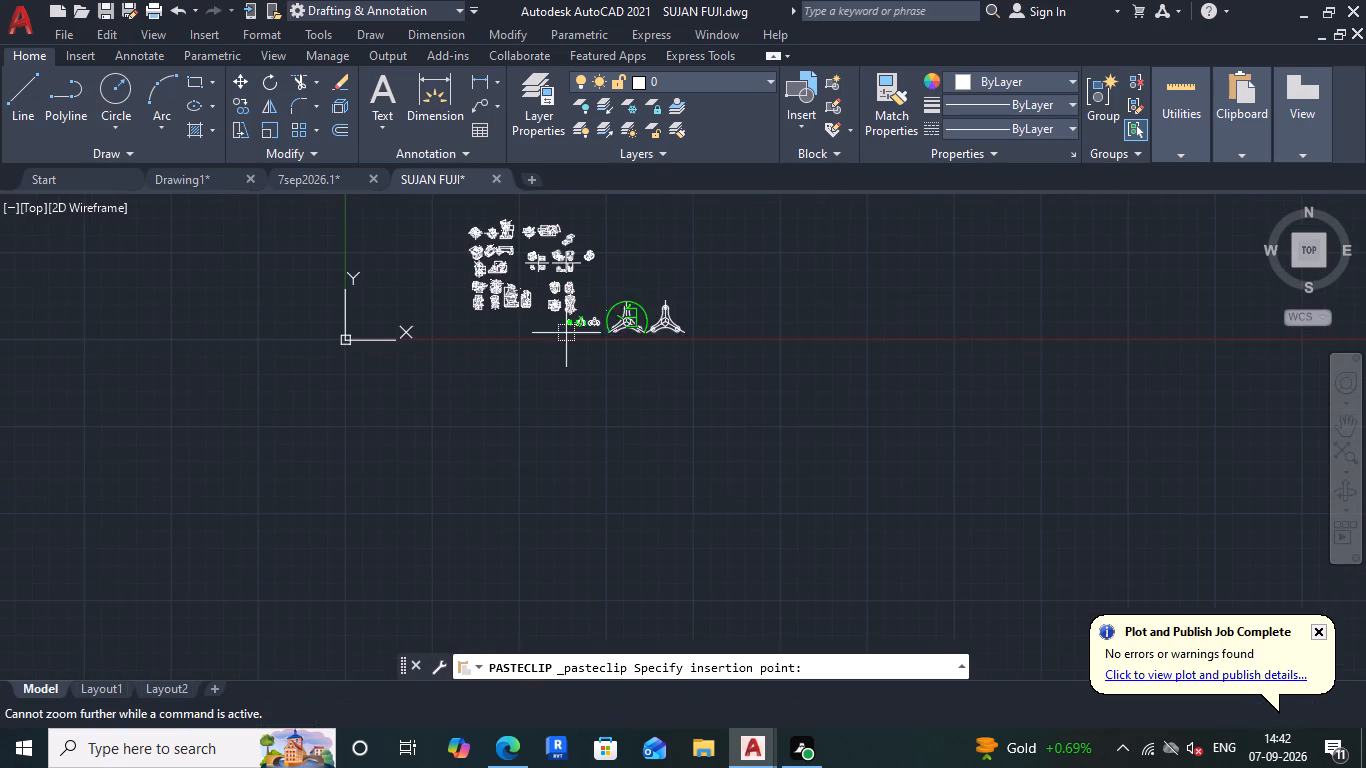
pyautogui.scroll(4, 597, 308)
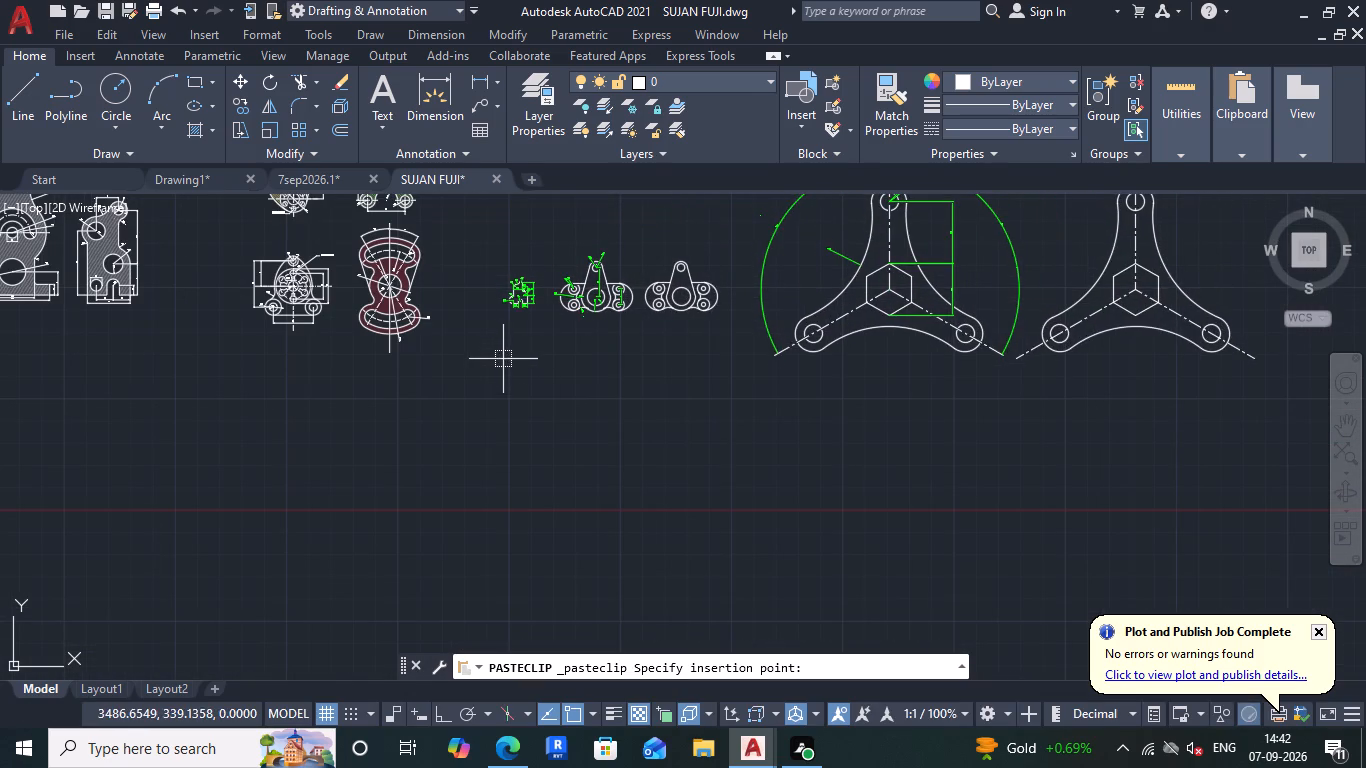
pyautogui.moveTo(507, 376); pyautogui.dragTo(519, 504, button='middle')
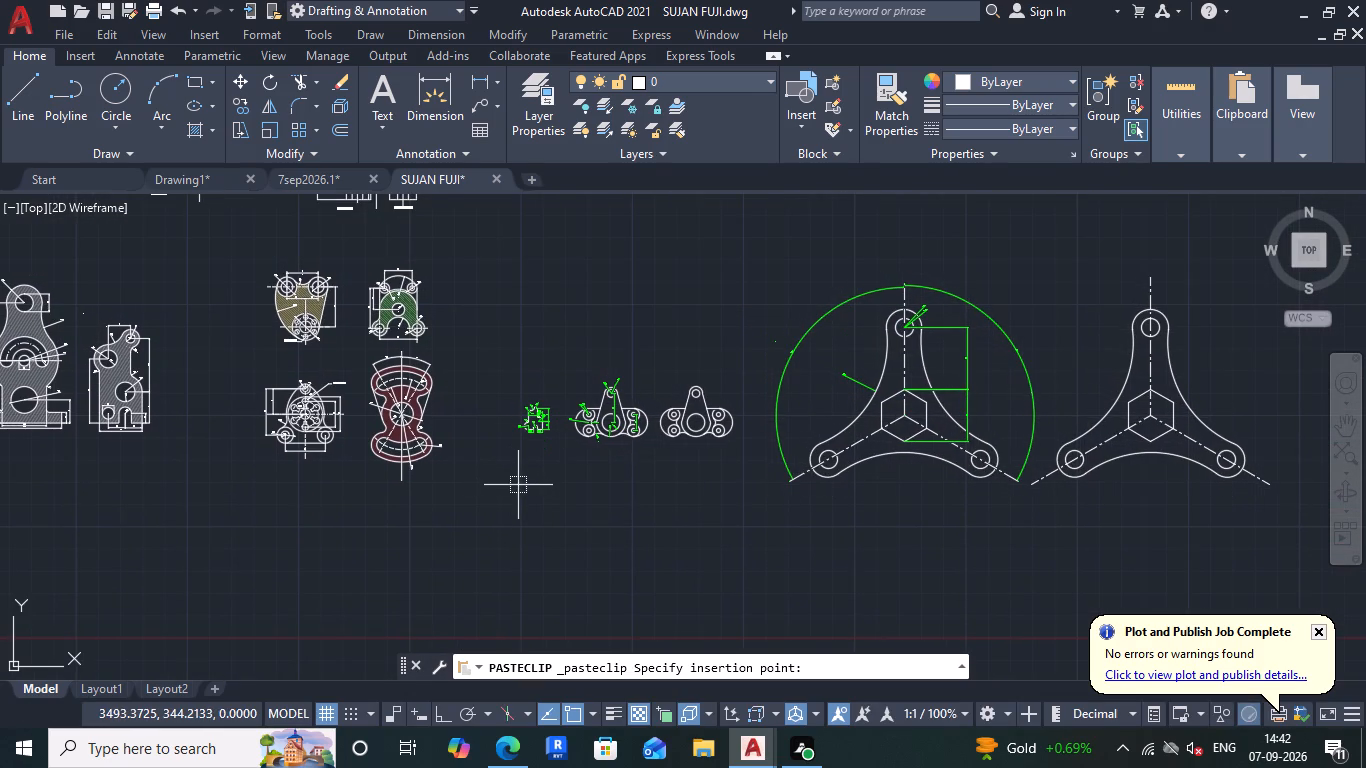
pyautogui.click(517, 485)
pyautogui.scroll(-4, 590, 463)
pyautogui.scroll(1, 583, 434)
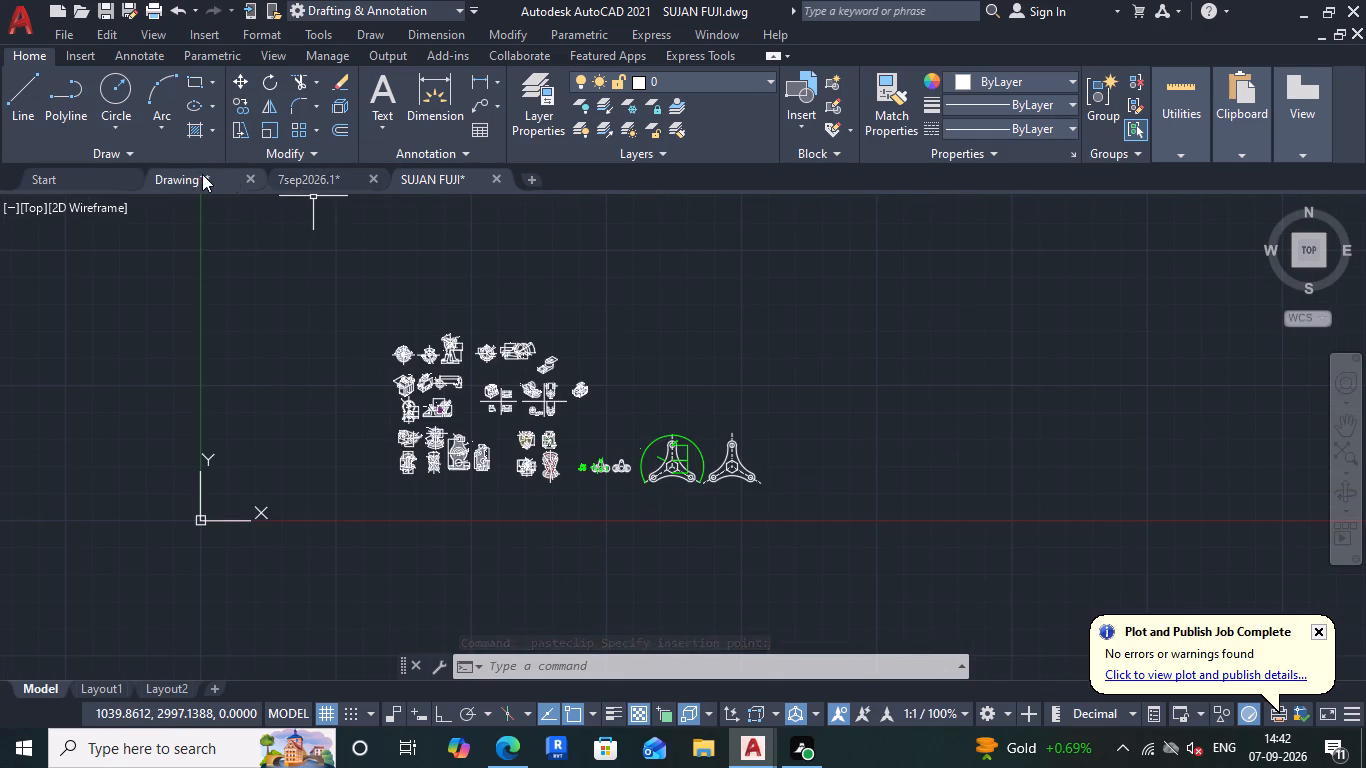
# Close the 7sep2026.1 drawing without saving its changes.
pyautogui.click(376, 178)
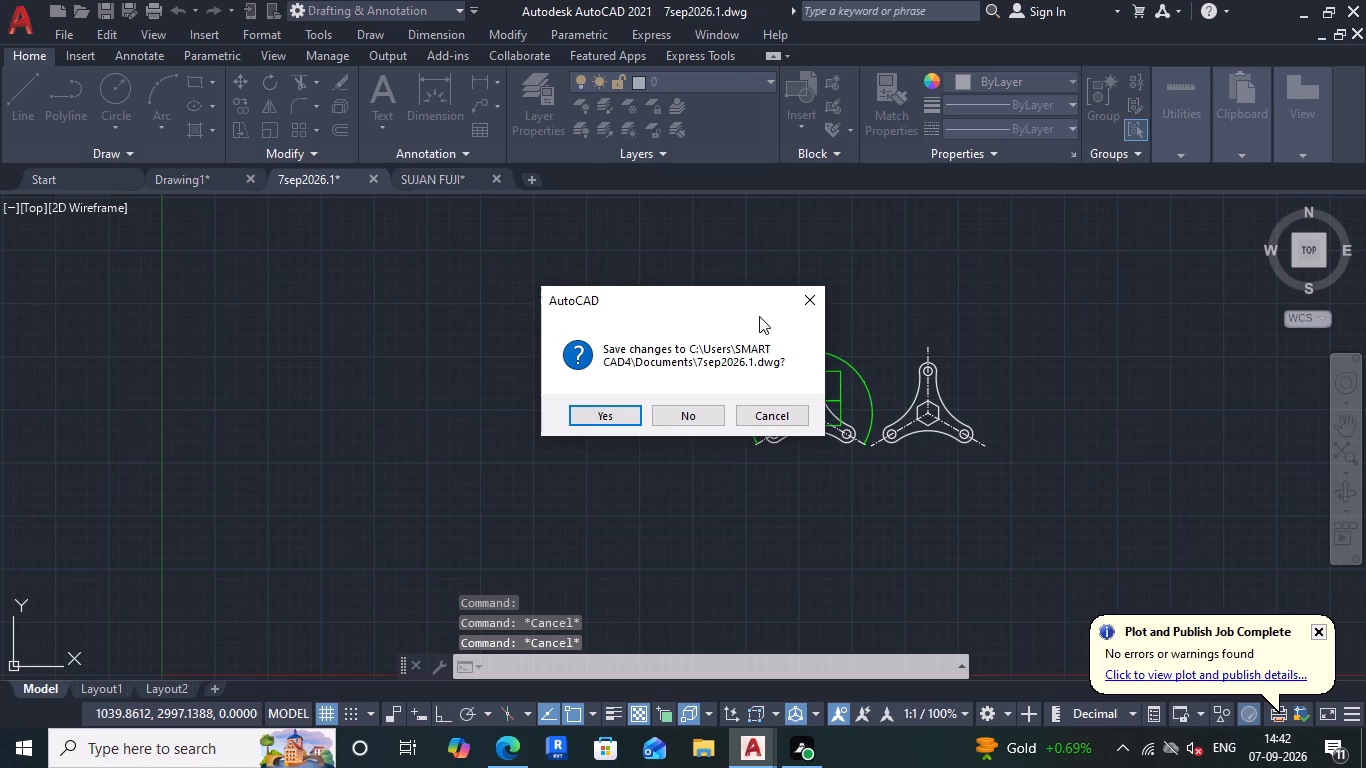
pyautogui.click(689, 413)
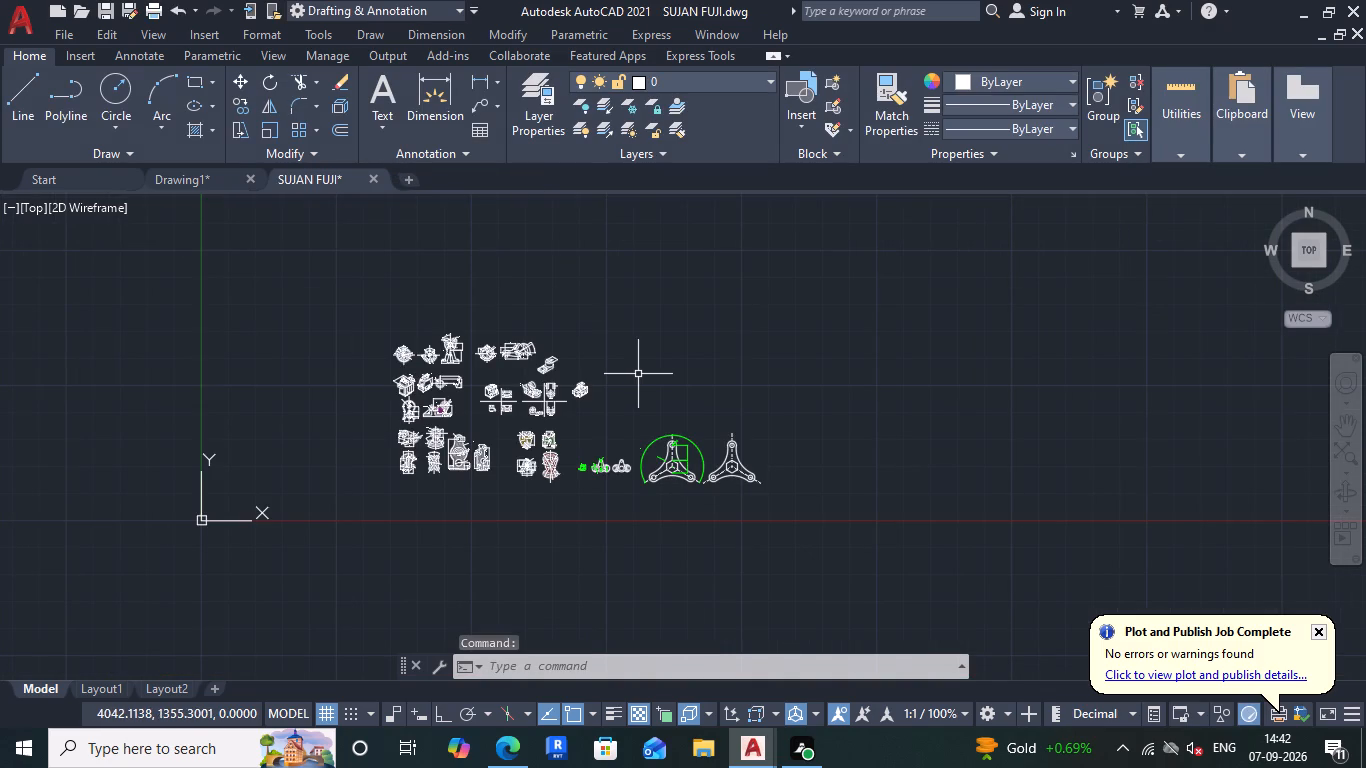
# Save the SUJAN drawing with the pasted figures.
pyautogui.hotkey('ctrl', 's')
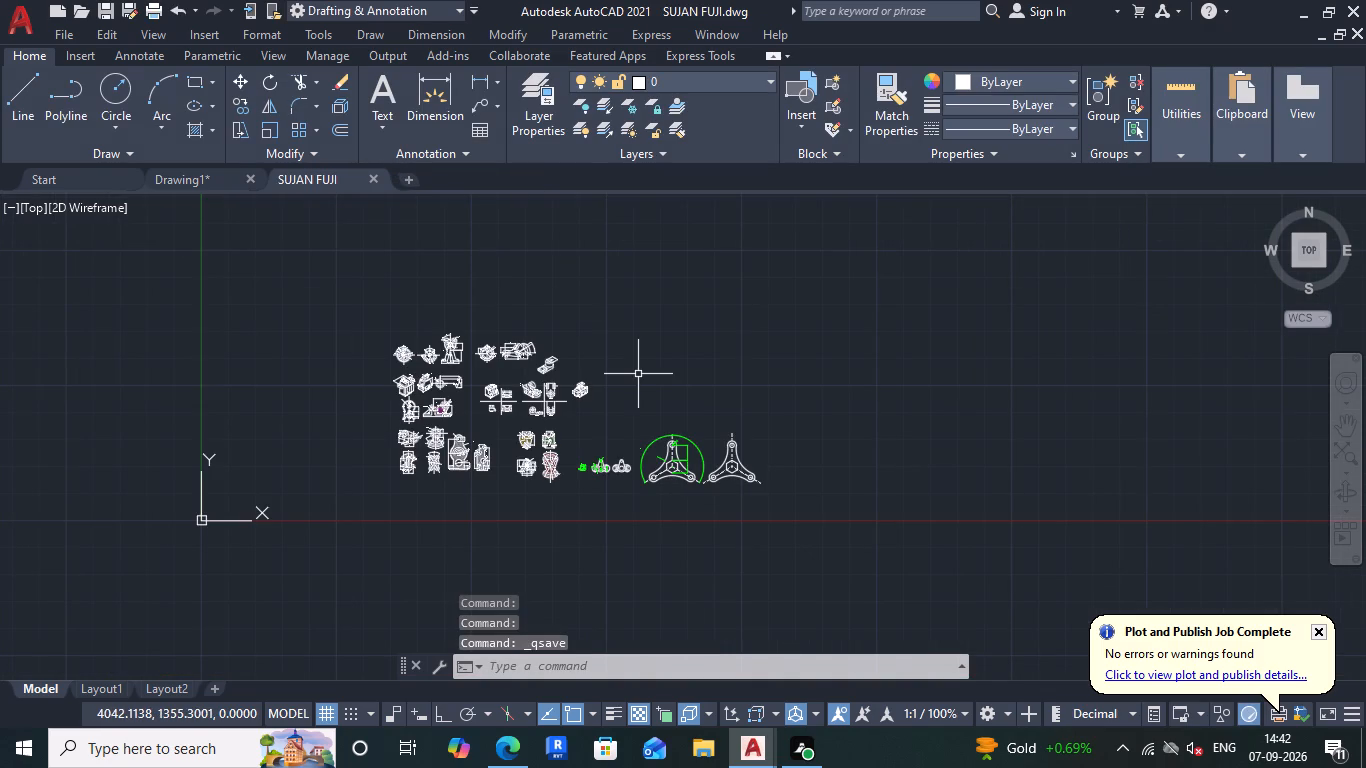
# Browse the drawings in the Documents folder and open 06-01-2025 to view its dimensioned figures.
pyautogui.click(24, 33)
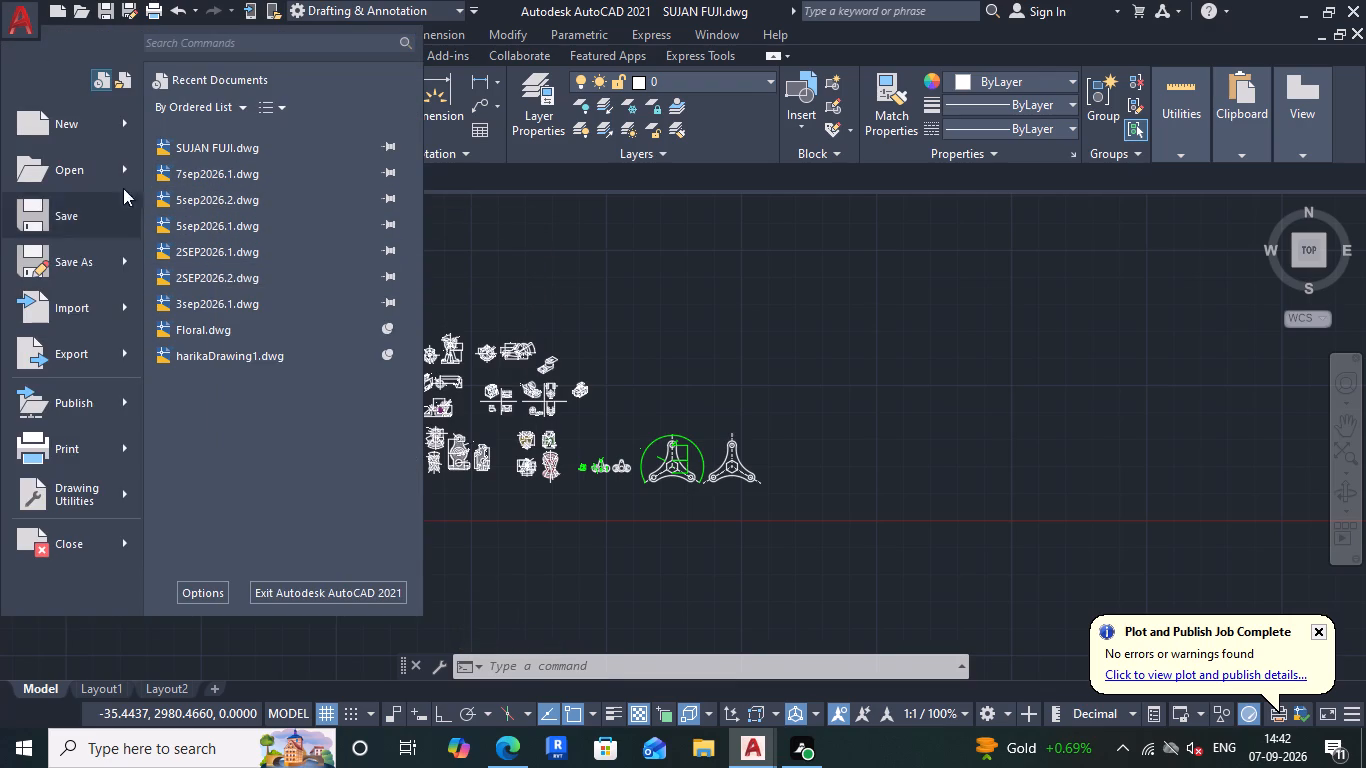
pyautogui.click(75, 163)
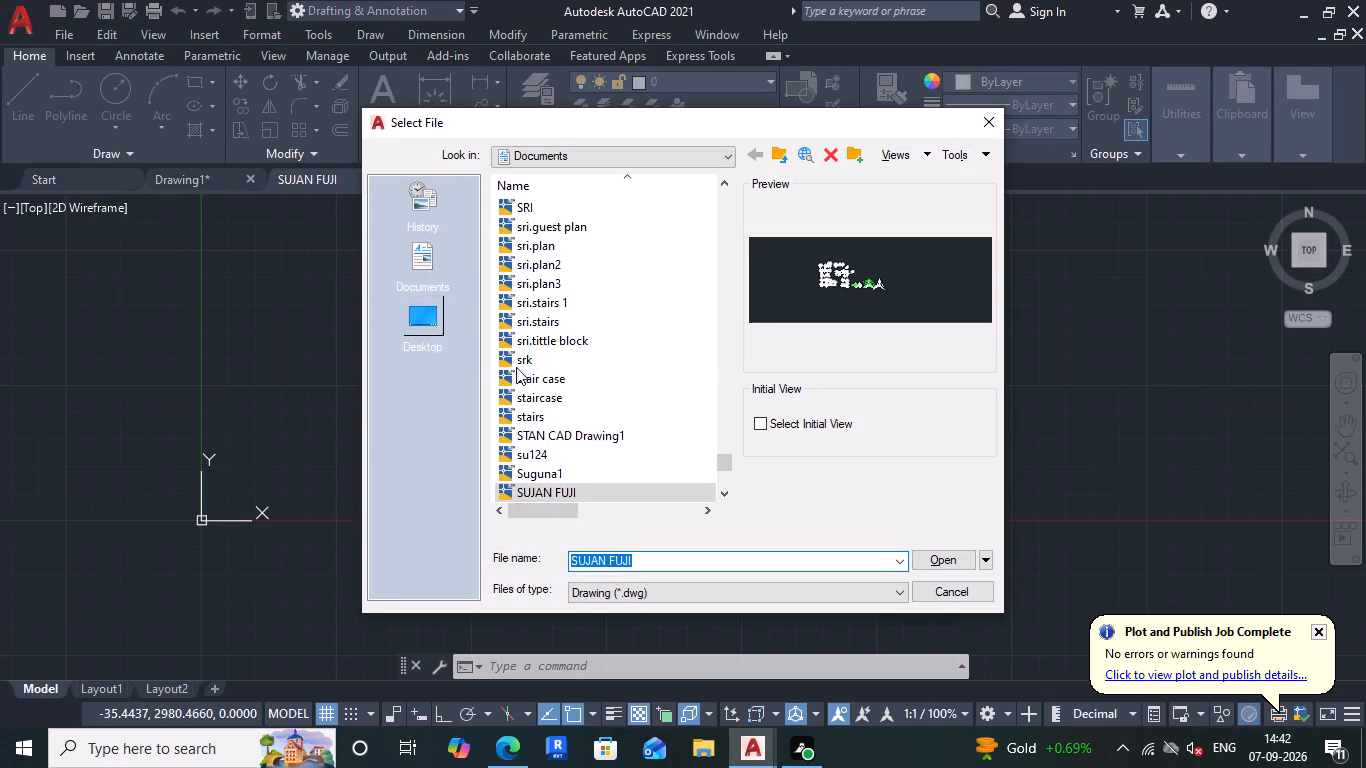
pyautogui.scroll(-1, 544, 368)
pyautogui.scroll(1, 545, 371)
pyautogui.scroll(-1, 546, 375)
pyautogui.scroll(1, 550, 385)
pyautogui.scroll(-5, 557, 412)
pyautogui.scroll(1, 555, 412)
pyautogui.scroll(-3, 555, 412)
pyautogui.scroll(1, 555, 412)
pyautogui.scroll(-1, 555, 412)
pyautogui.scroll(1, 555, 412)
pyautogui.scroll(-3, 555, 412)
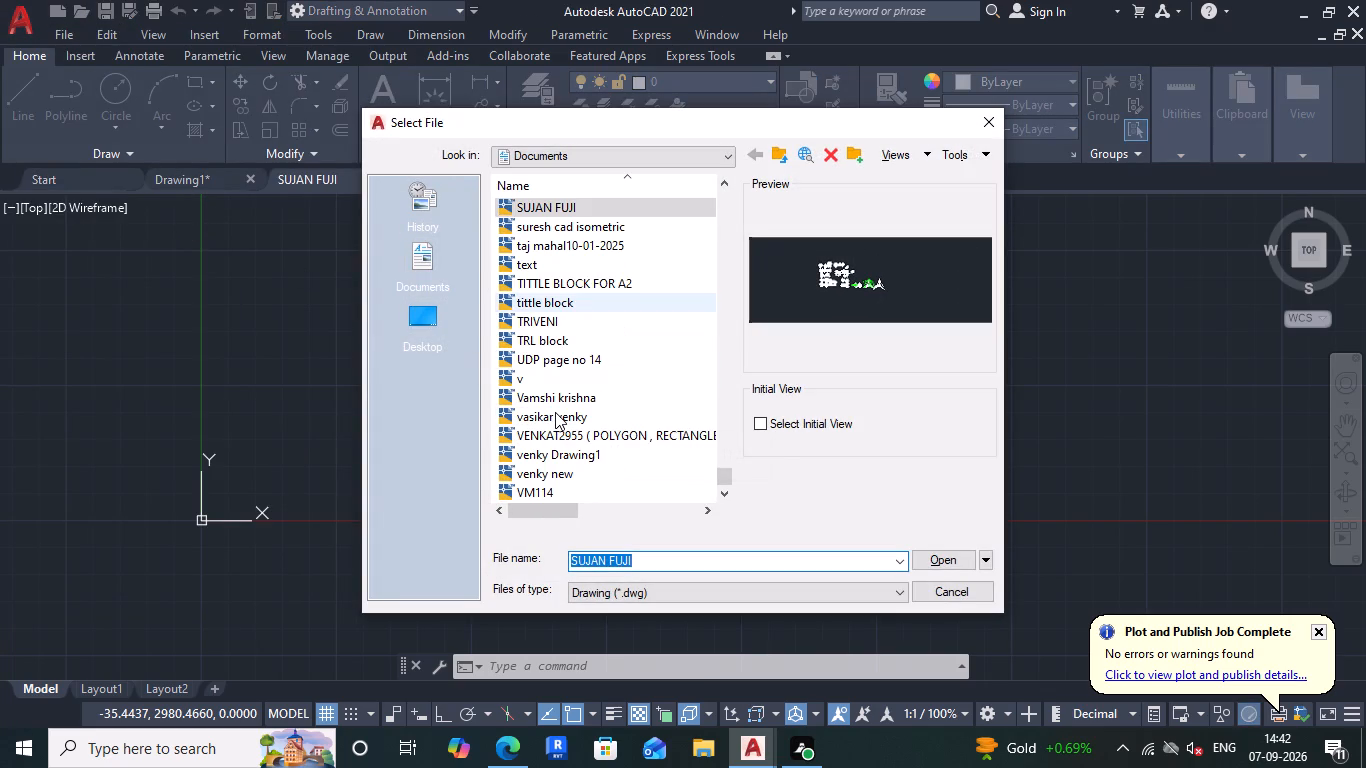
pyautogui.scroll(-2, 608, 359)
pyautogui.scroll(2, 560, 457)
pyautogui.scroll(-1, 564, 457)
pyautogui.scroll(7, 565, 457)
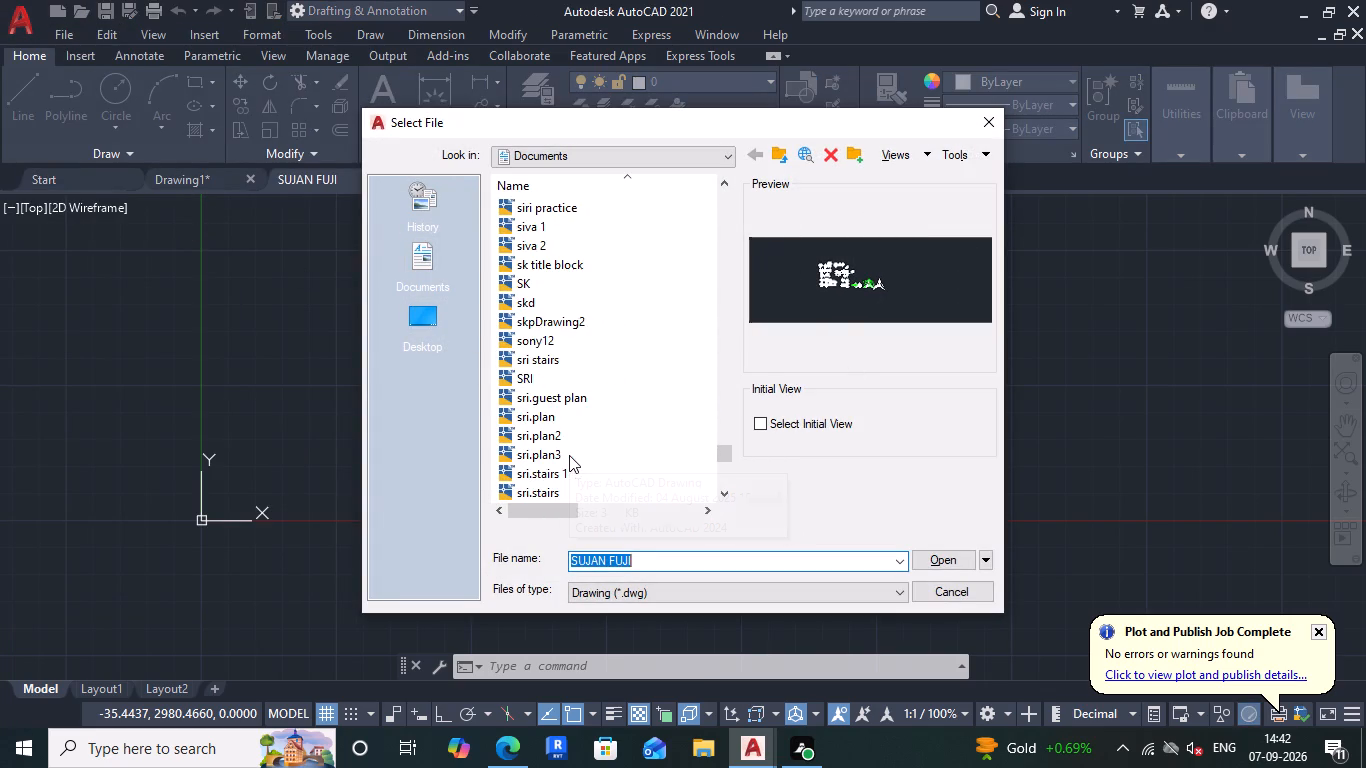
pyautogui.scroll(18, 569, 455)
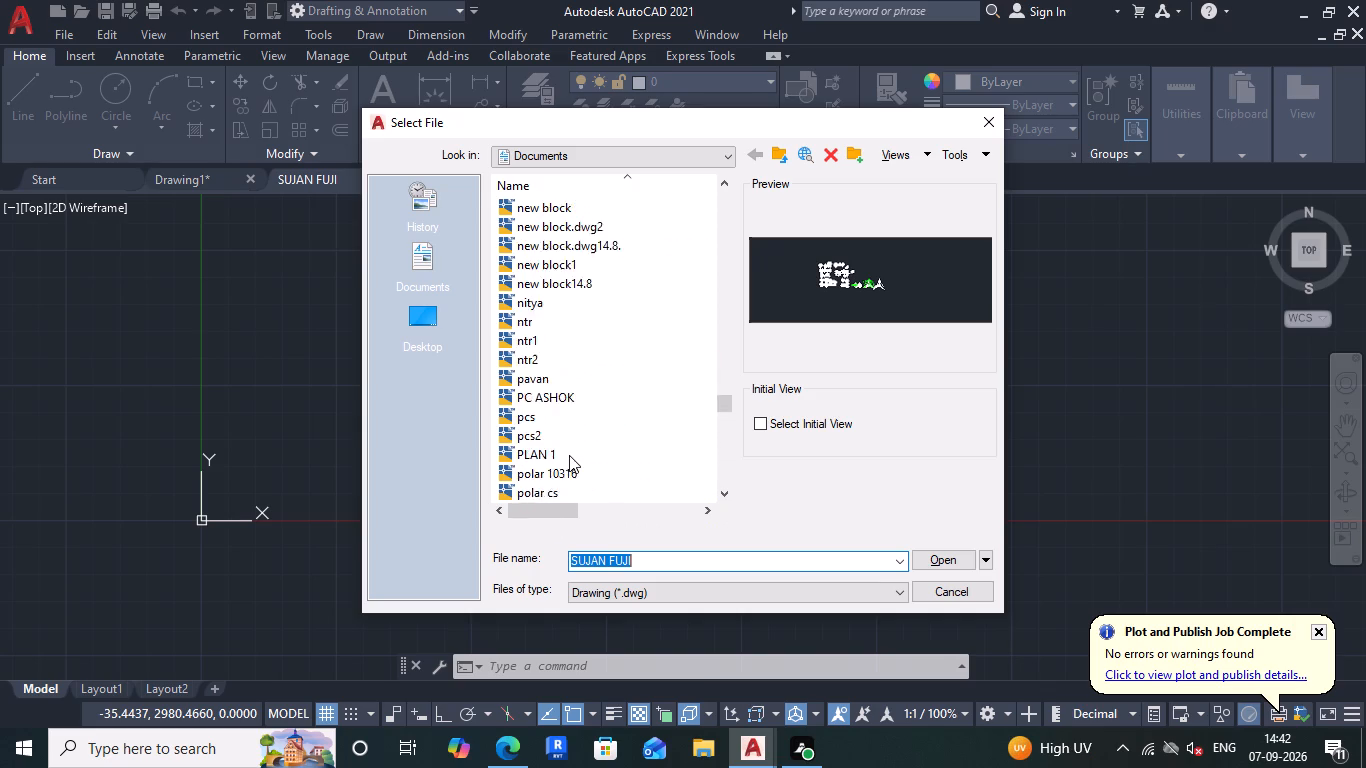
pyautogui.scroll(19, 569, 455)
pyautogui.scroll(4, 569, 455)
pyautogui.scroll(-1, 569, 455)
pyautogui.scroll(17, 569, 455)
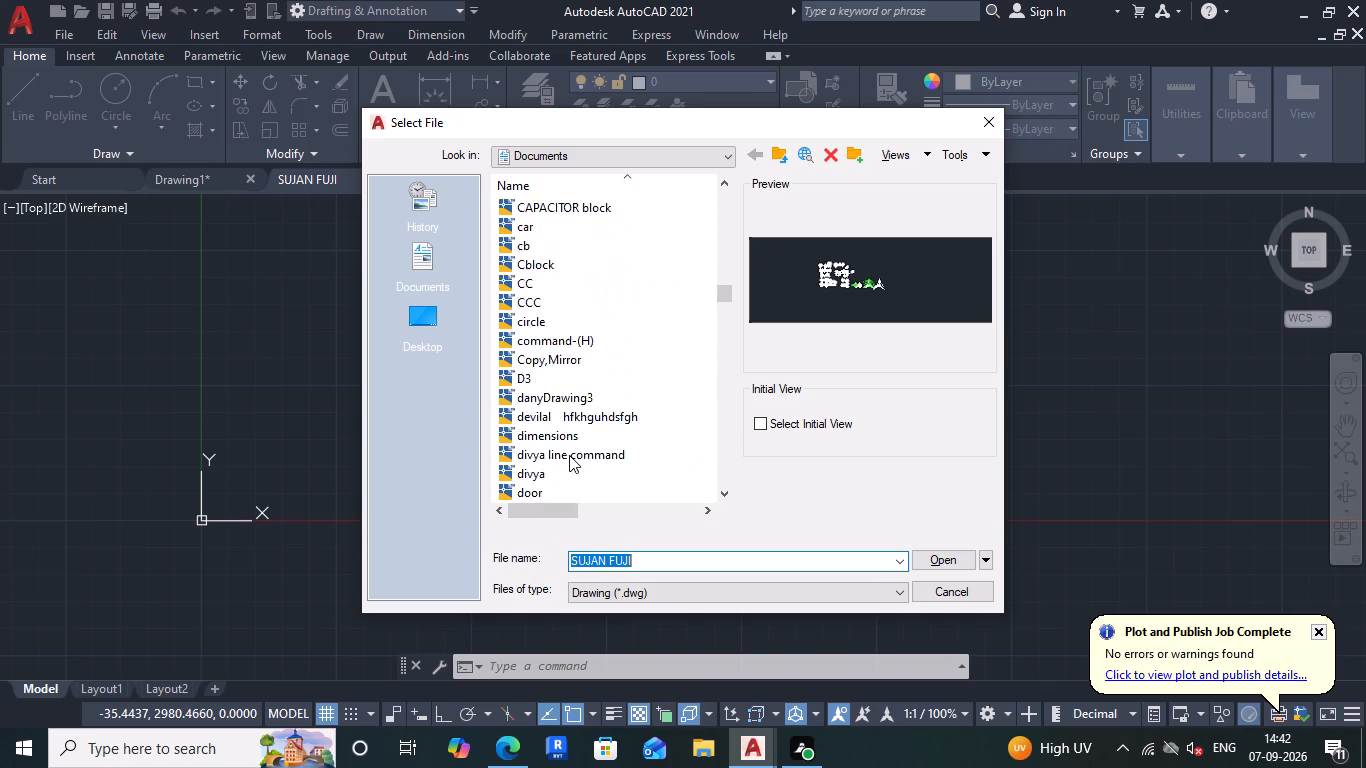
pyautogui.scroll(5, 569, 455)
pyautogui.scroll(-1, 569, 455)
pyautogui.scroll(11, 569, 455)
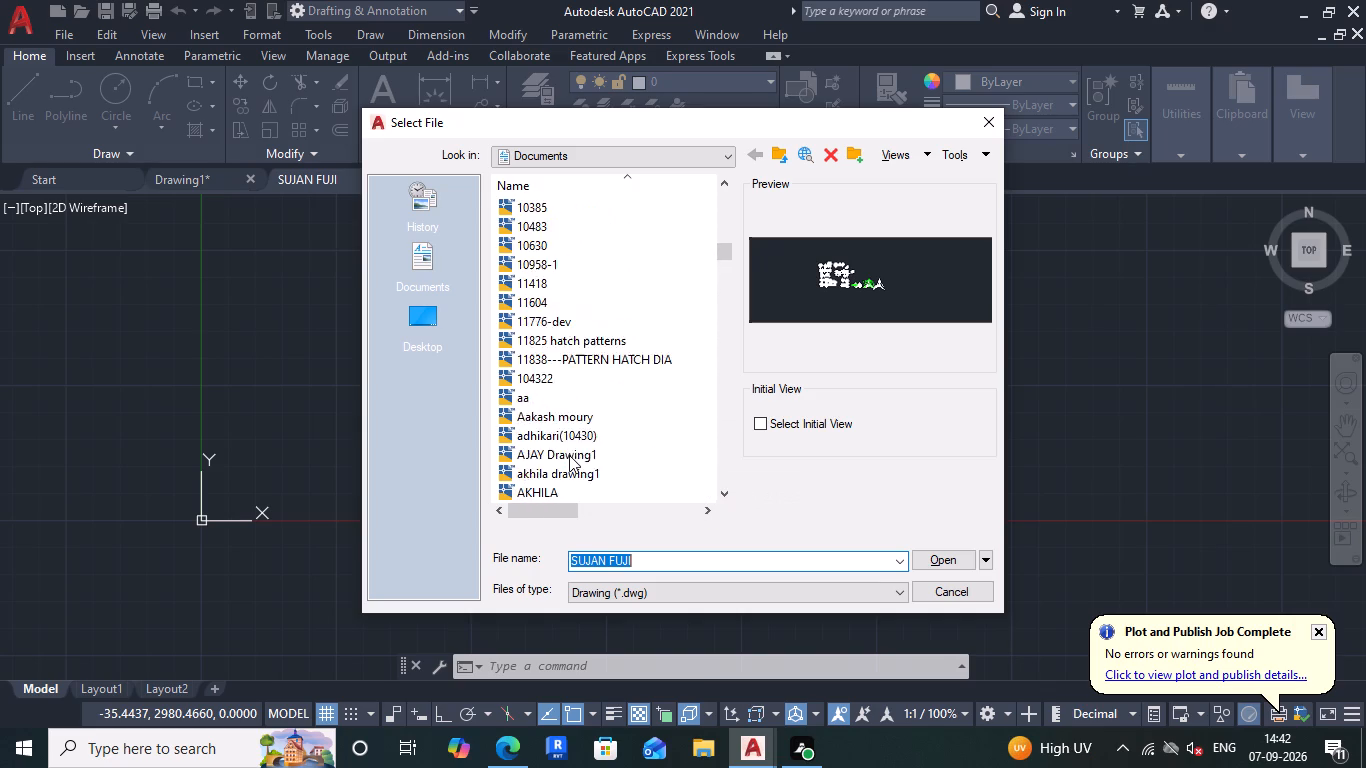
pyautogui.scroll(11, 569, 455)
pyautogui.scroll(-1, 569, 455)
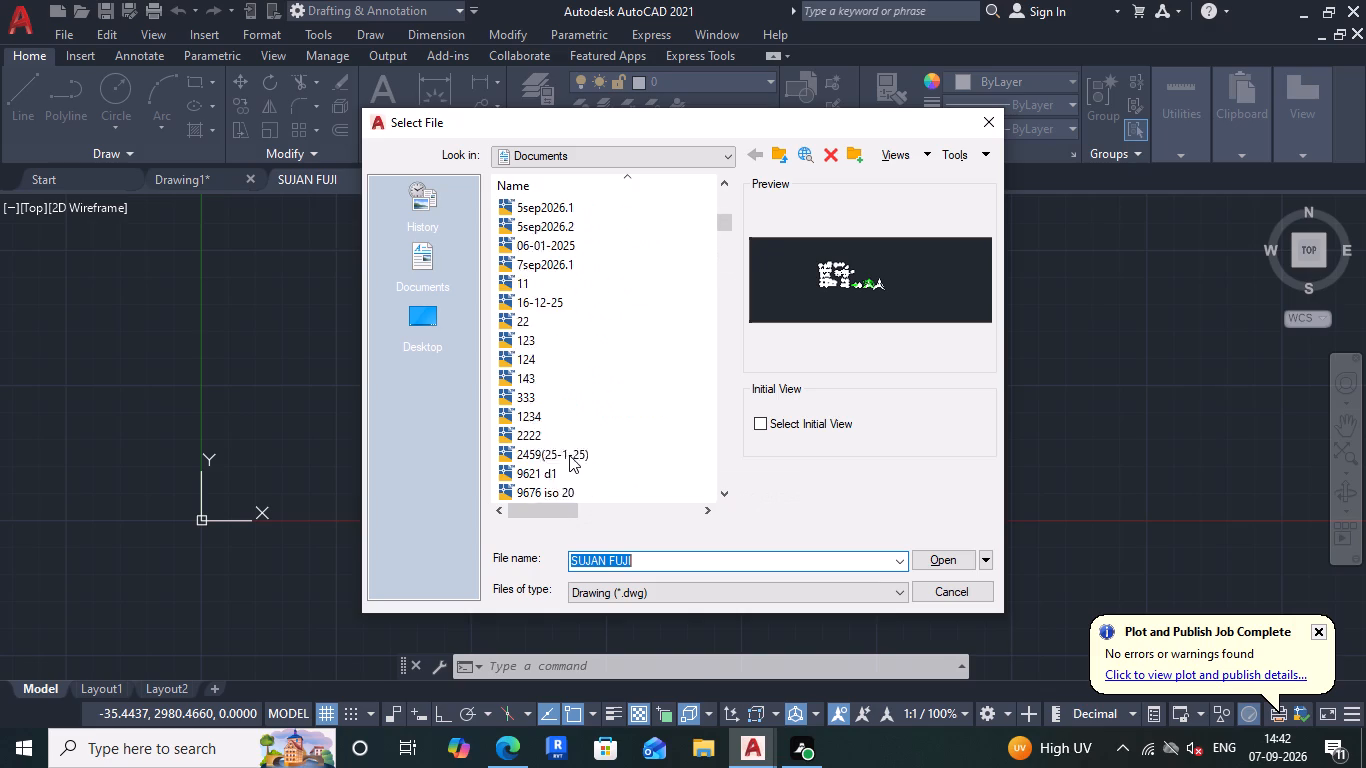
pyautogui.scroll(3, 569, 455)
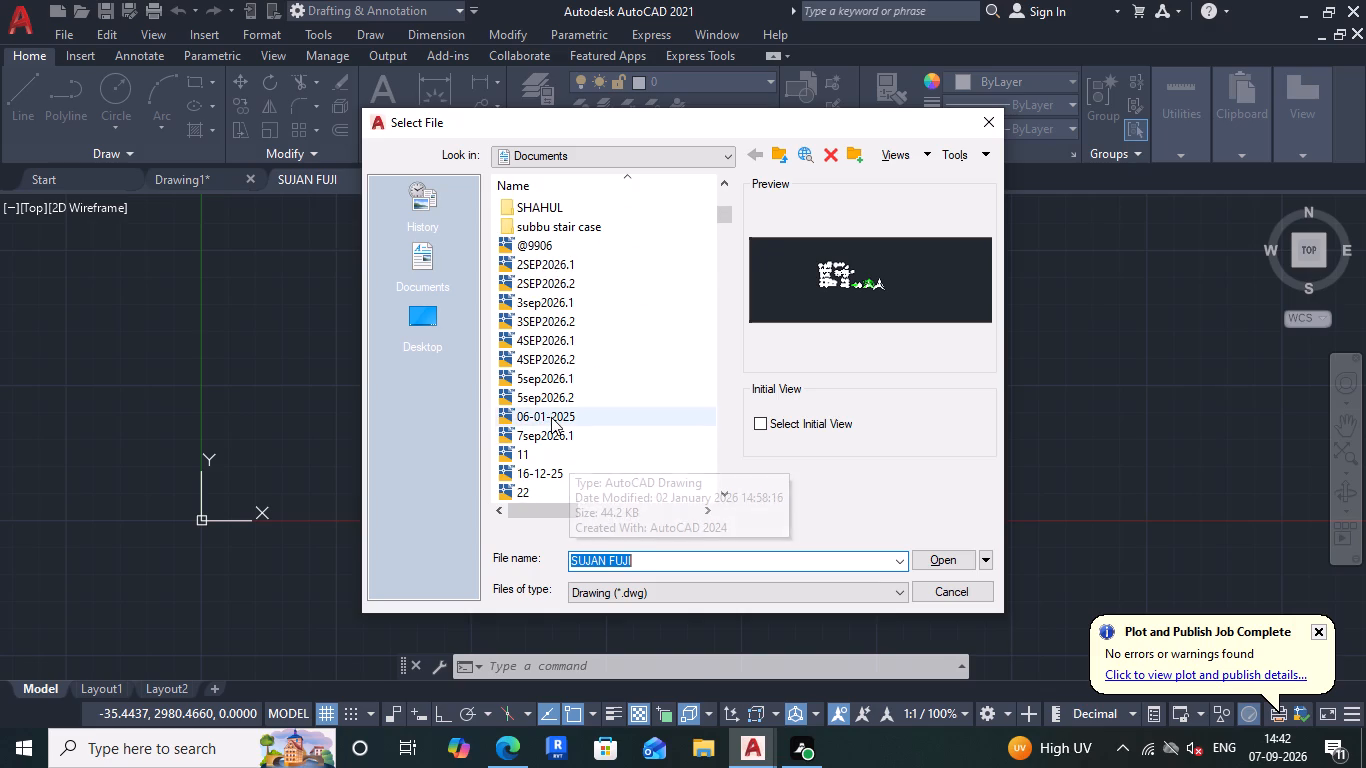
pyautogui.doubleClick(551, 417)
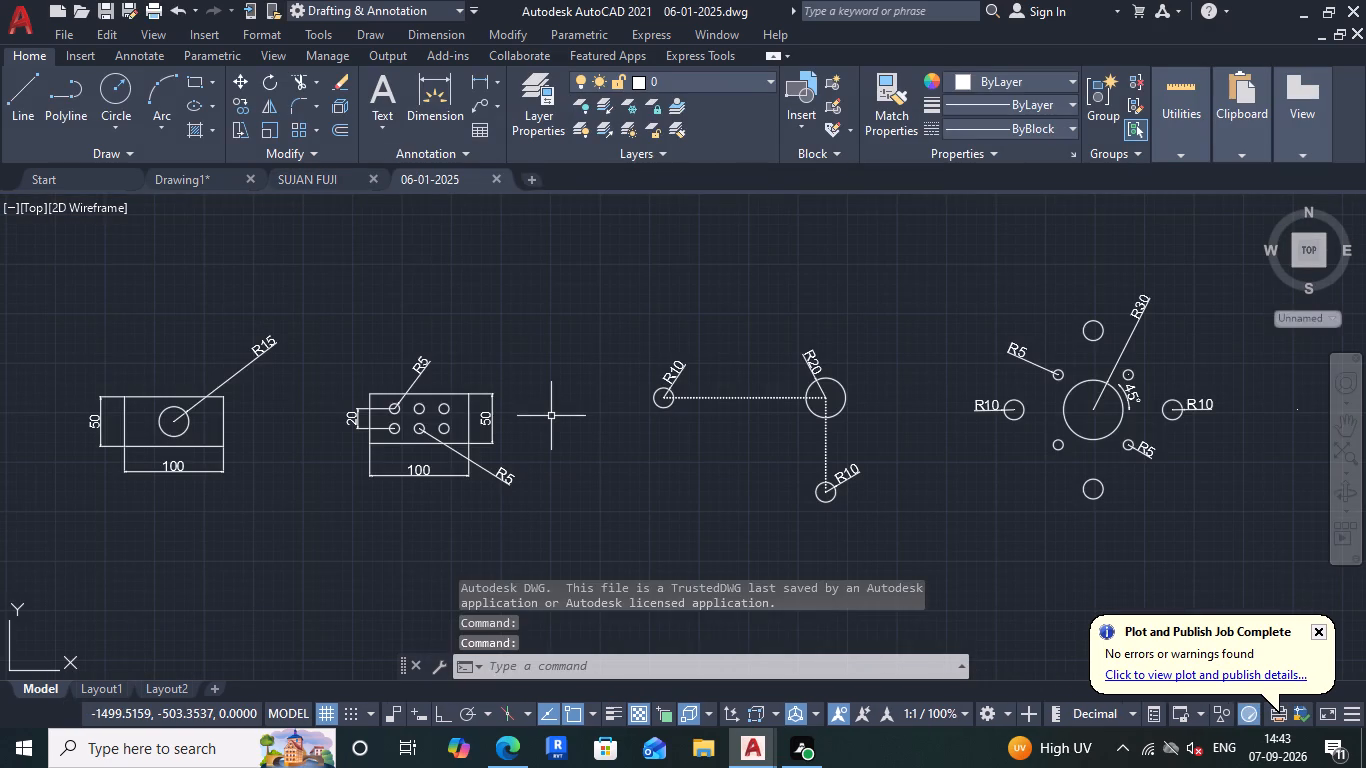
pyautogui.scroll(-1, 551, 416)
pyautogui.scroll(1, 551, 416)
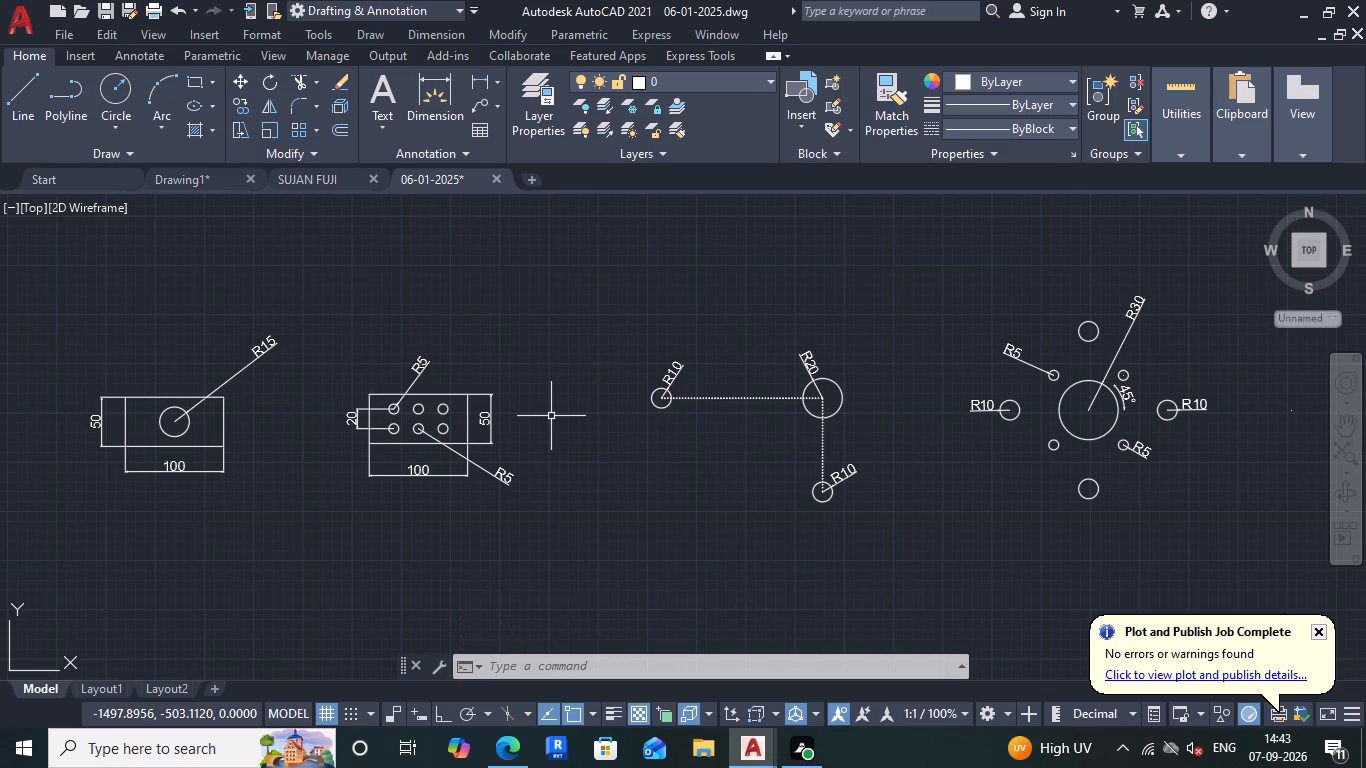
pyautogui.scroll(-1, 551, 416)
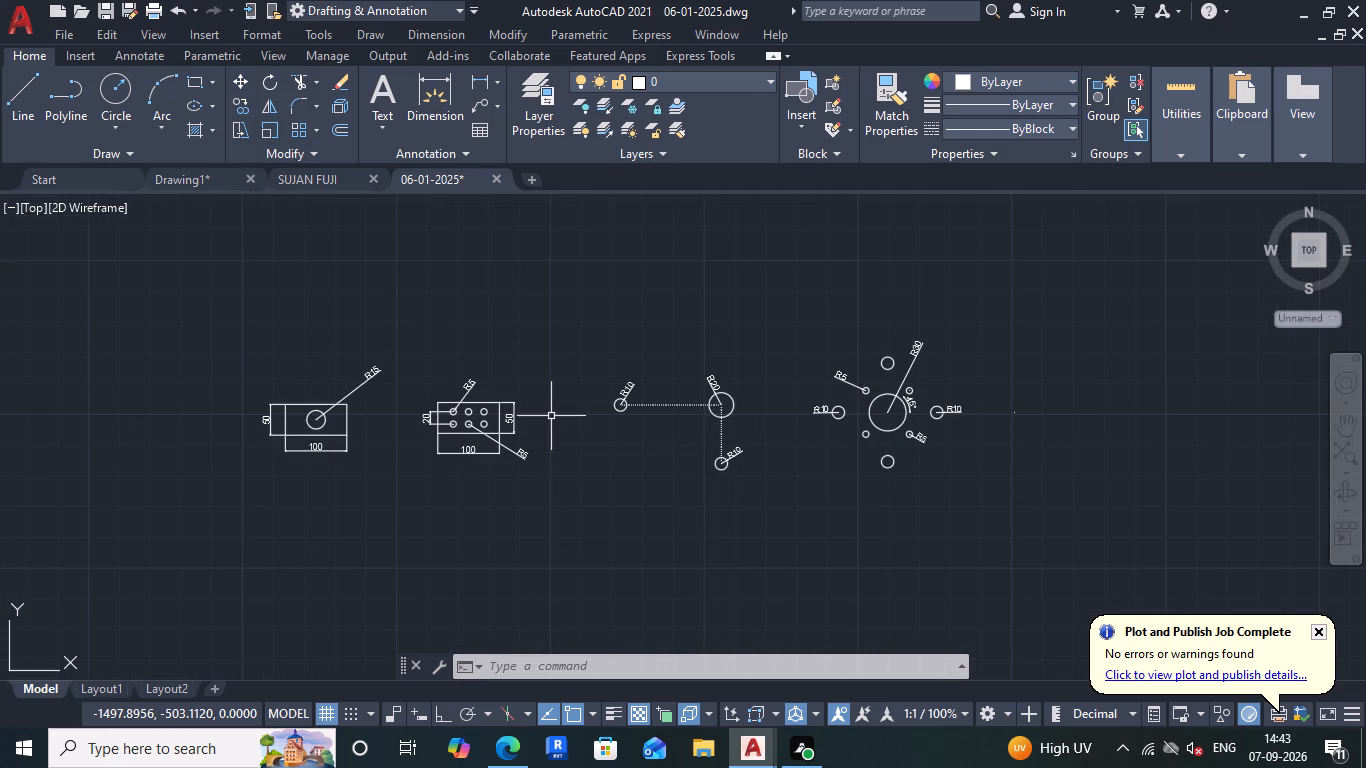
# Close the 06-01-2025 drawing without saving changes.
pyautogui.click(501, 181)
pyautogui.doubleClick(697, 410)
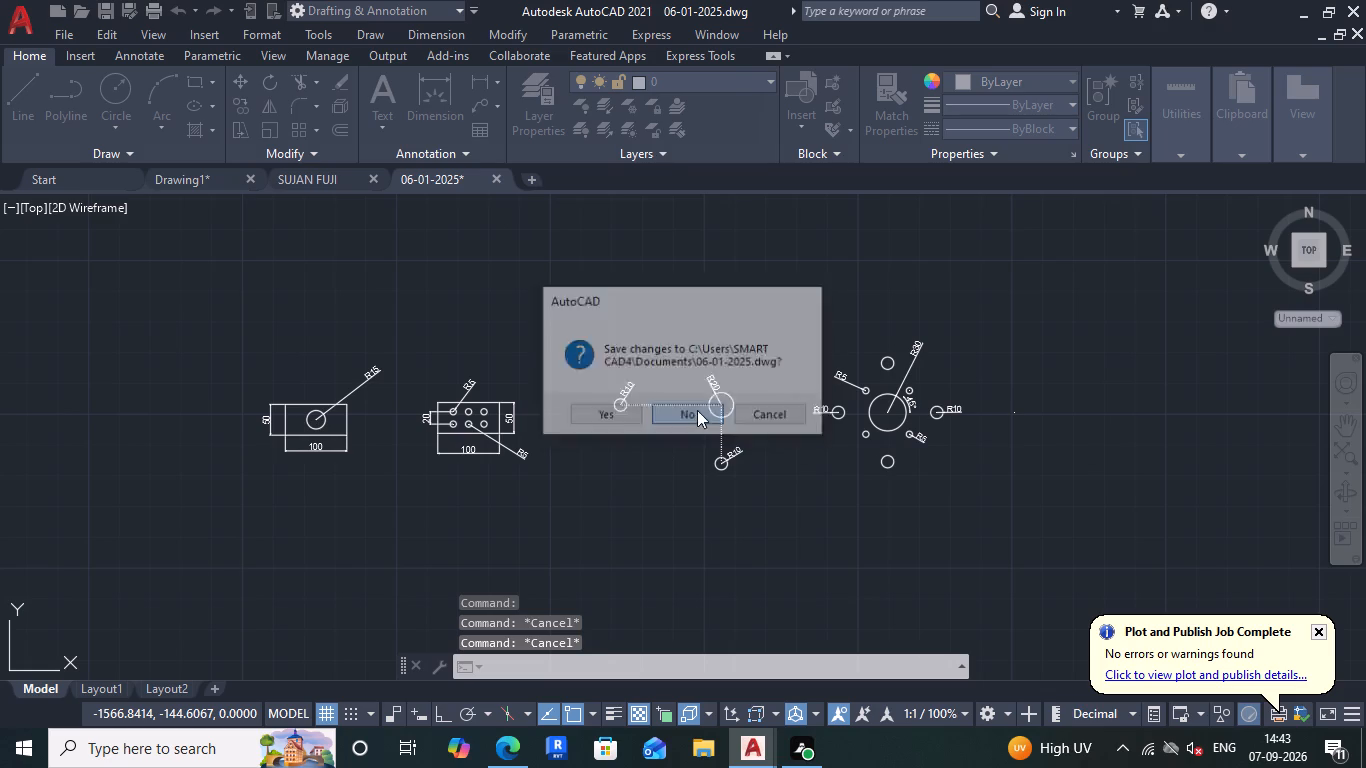
# Examine the collected figures in the SUJAN drawing, including the isometric parts and their top, side and front views.
pyautogui.scroll(3, 554, 420)
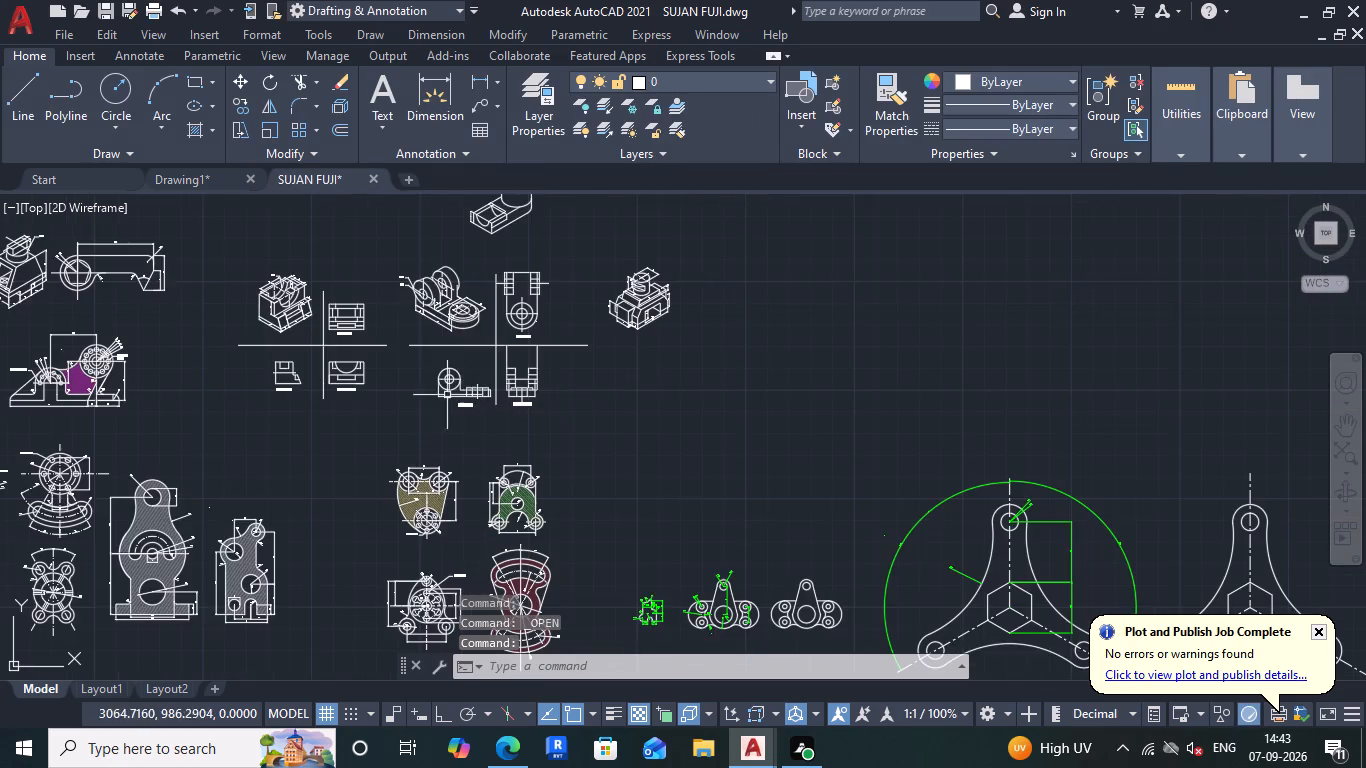
pyautogui.scroll(4, 453, 319)
pyautogui.scroll(-1, 453, 319)
pyautogui.scroll(1, 454, 319)
pyautogui.scroll(-6, 456, 319)
pyautogui.scroll(4, 267, 292)
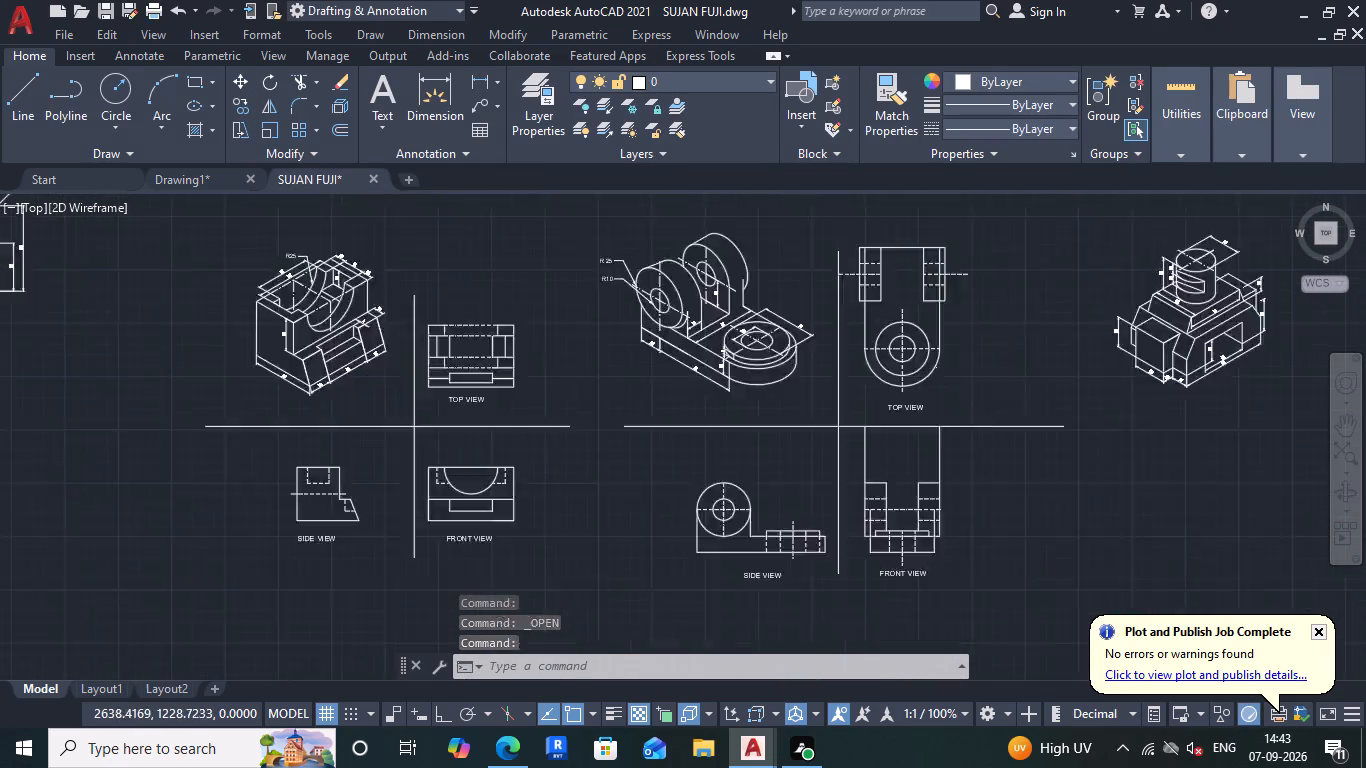
pyautogui.scroll(2, 267, 292)
pyautogui.scroll(-10, 306, 341)
pyautogui.scroll(2, 257, 421)
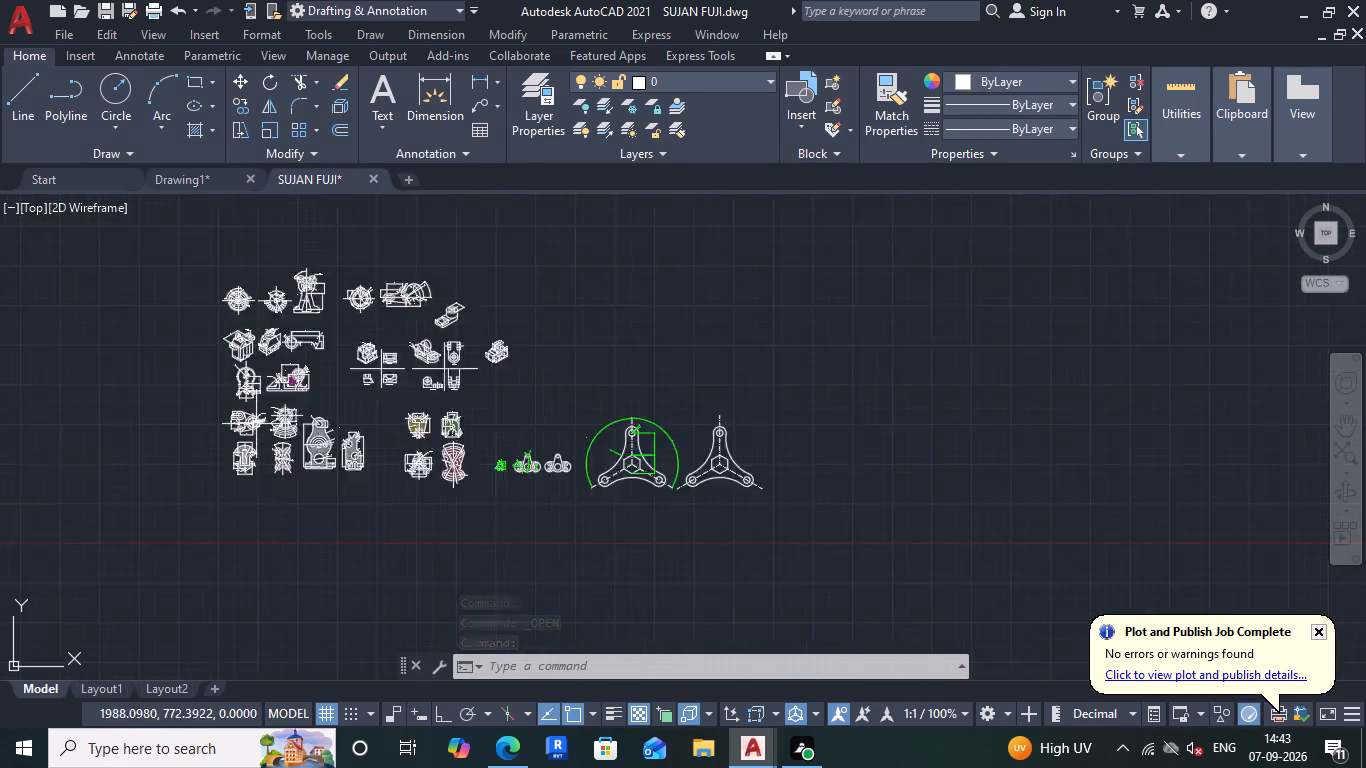
pyautogui.scroll(3, 256, 424)
pyautogui.scroll(-6, 257, 427)
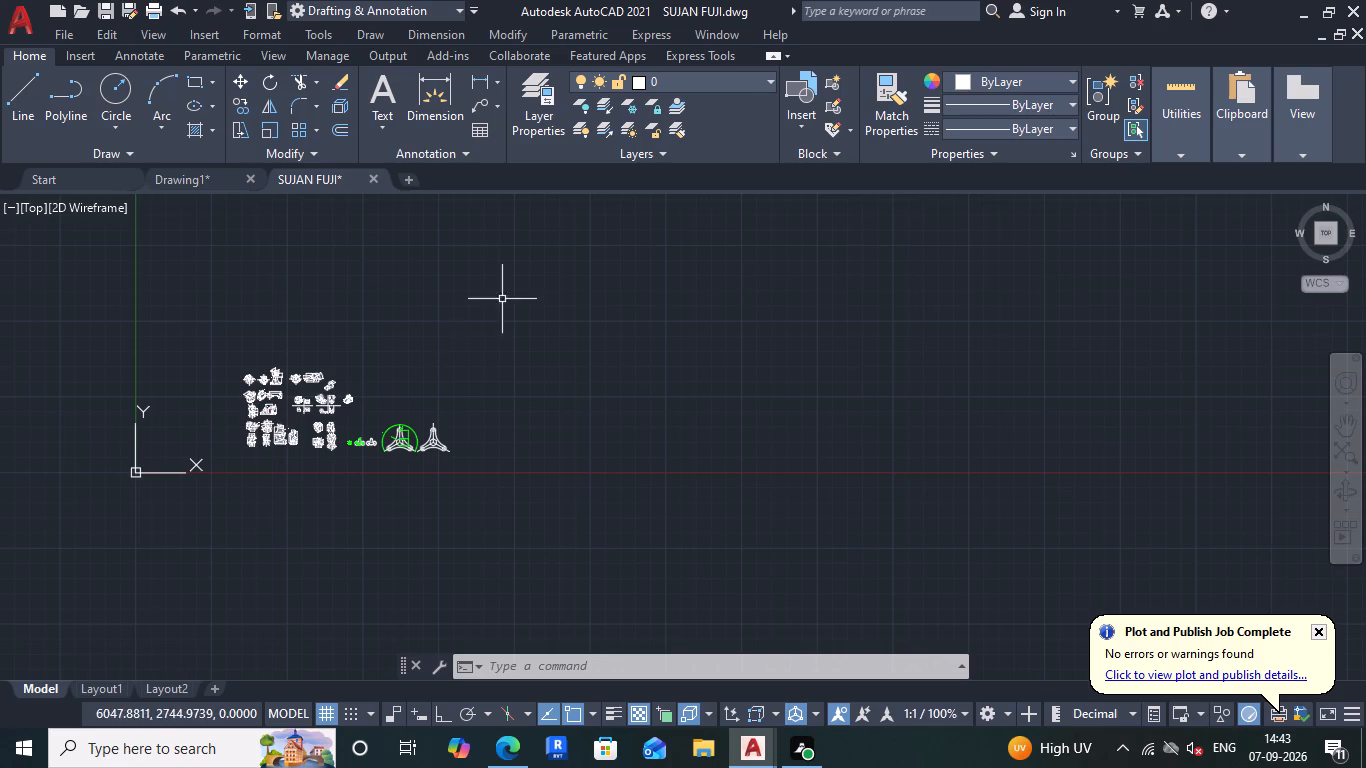
# Create a new blank drawing.
pyautogui.click(412, 178)
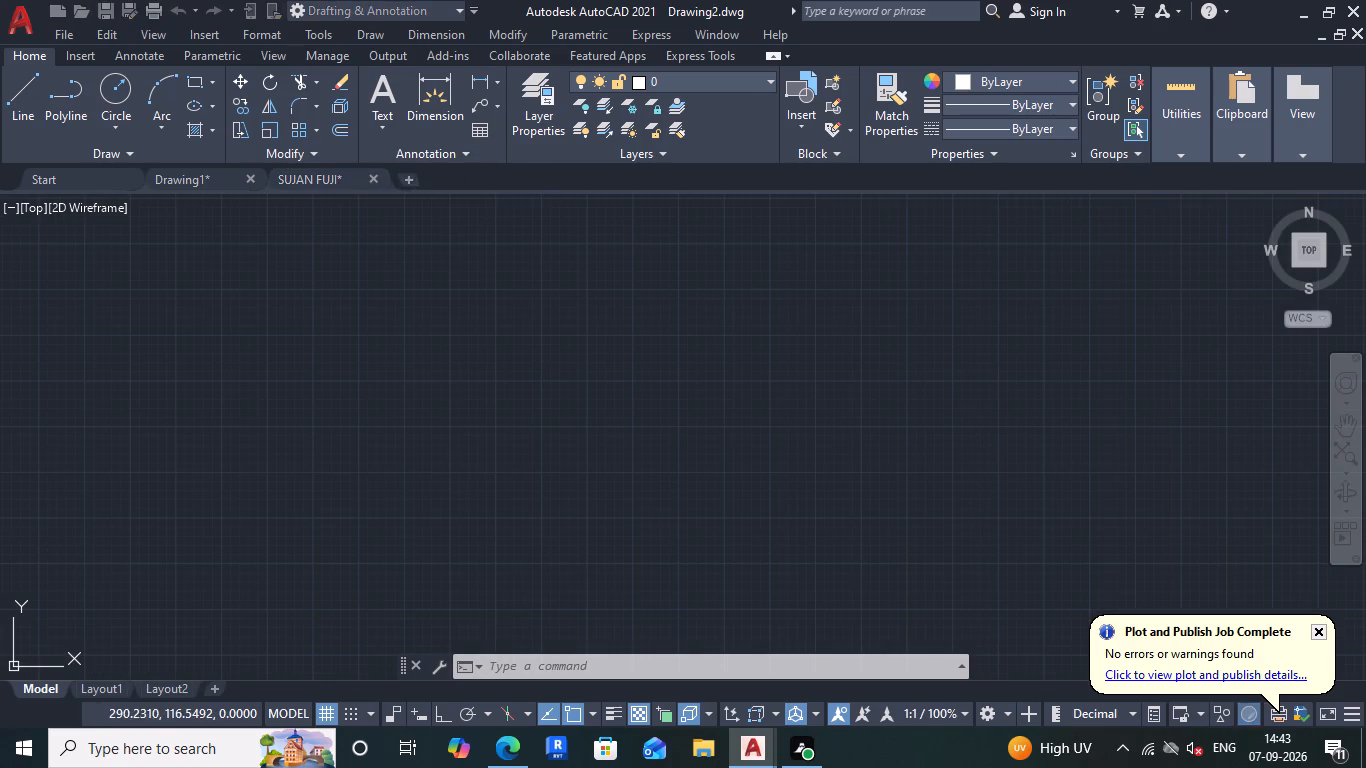
# Close the SUJAN drawing without saving the changes made since the last save.
pyautogui.click(378, 180)
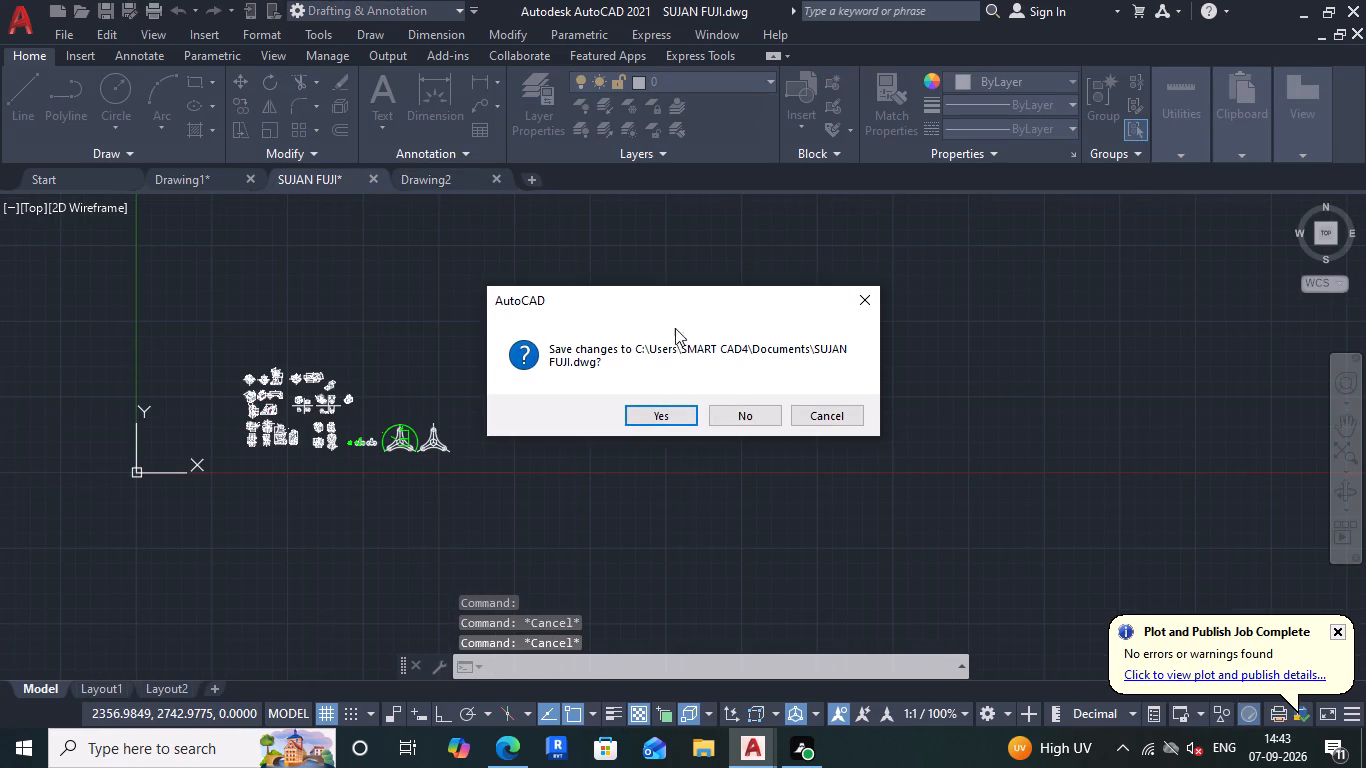
pyautogui.click(740, 424)
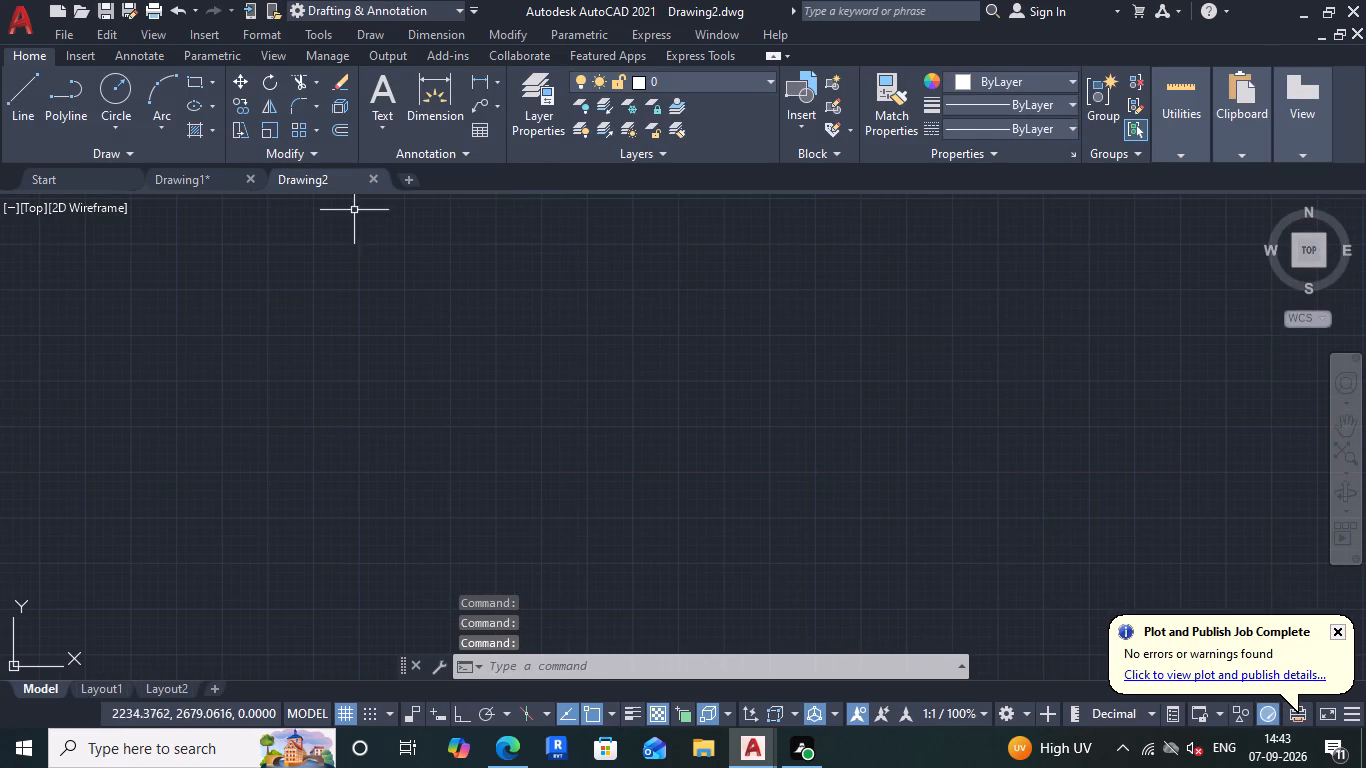
# Close the Drawing1 file without saving its changes, leaving the new blank drawing open.
pyautogui.click(248, 179)
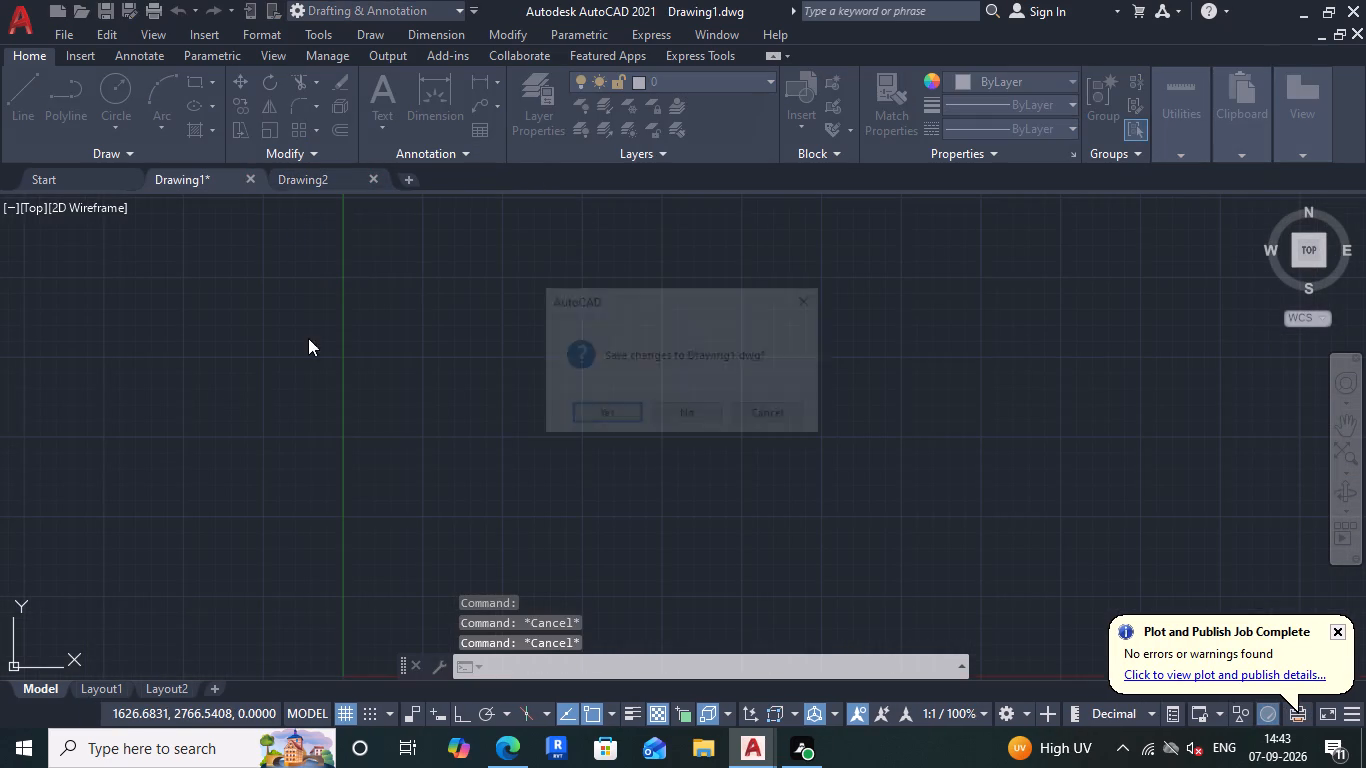
pyautogui.click(711, 422)
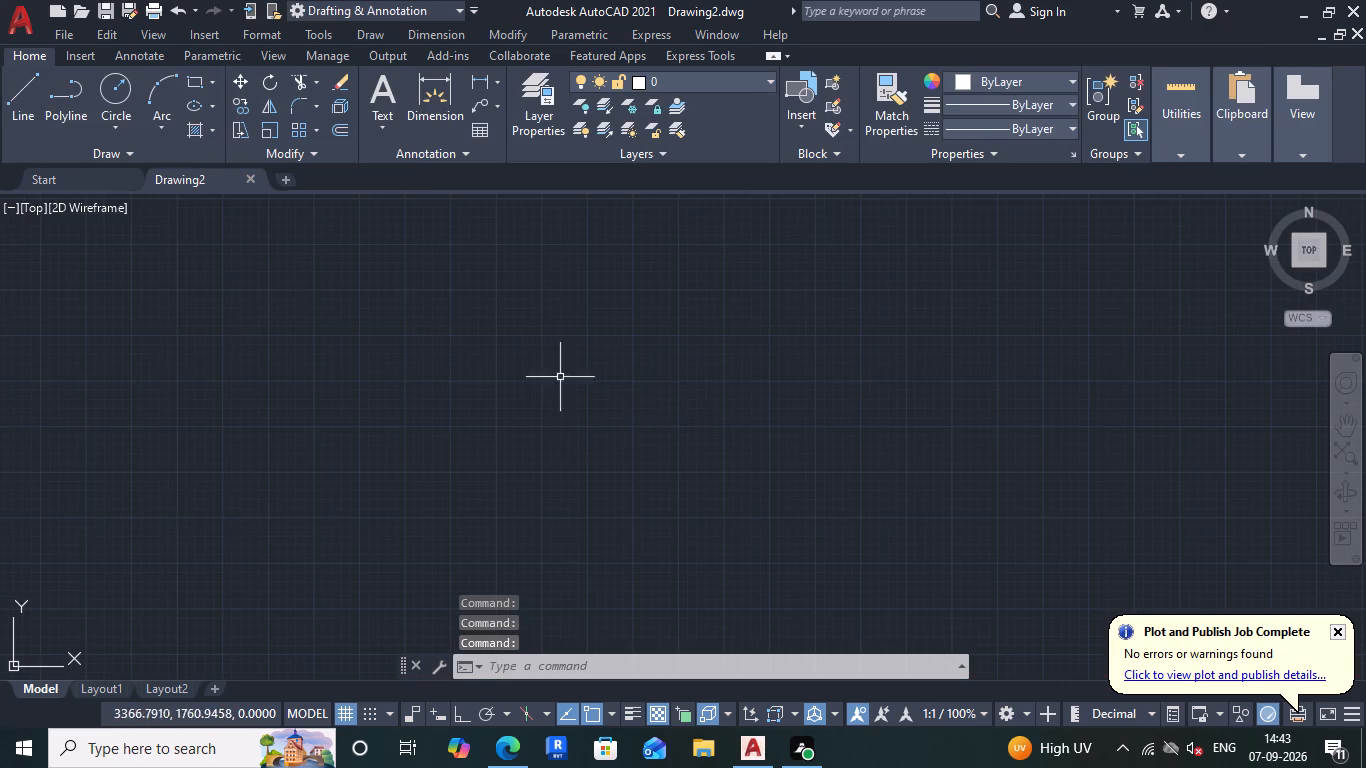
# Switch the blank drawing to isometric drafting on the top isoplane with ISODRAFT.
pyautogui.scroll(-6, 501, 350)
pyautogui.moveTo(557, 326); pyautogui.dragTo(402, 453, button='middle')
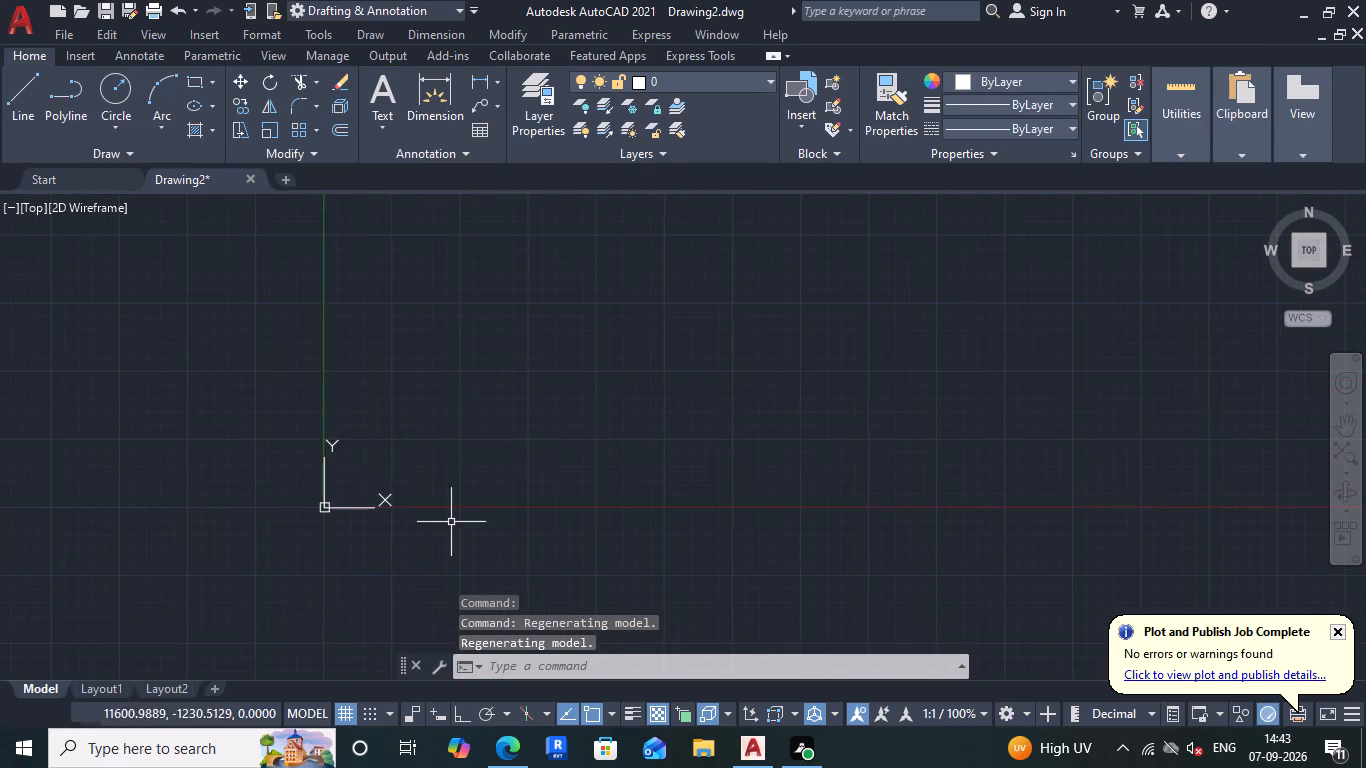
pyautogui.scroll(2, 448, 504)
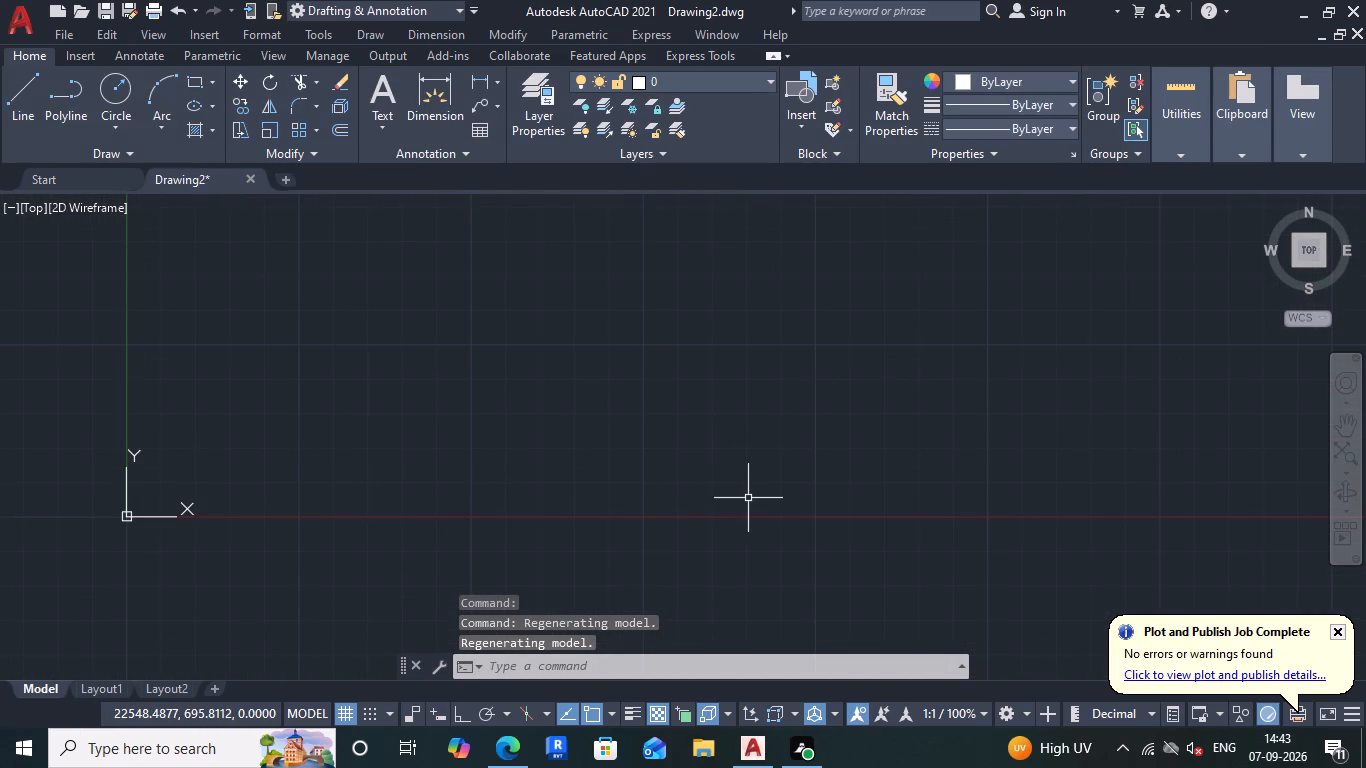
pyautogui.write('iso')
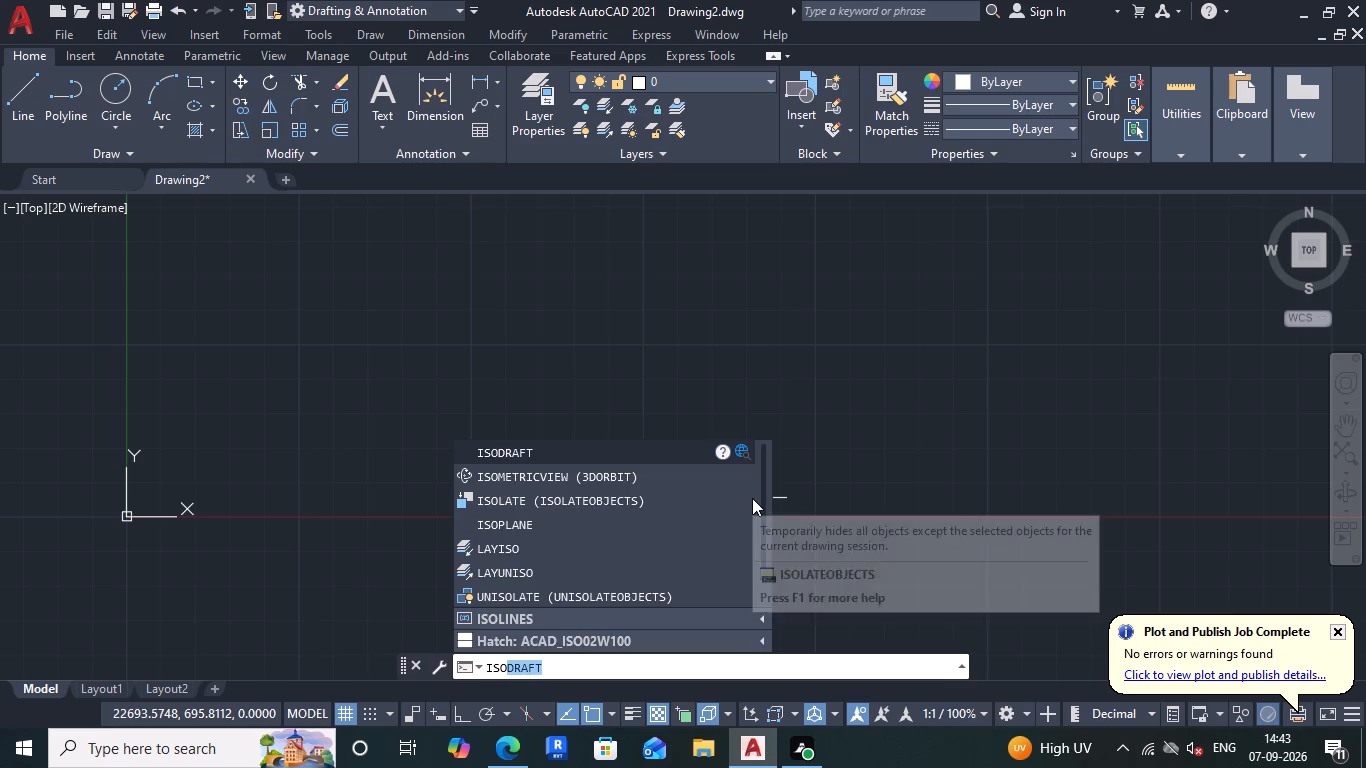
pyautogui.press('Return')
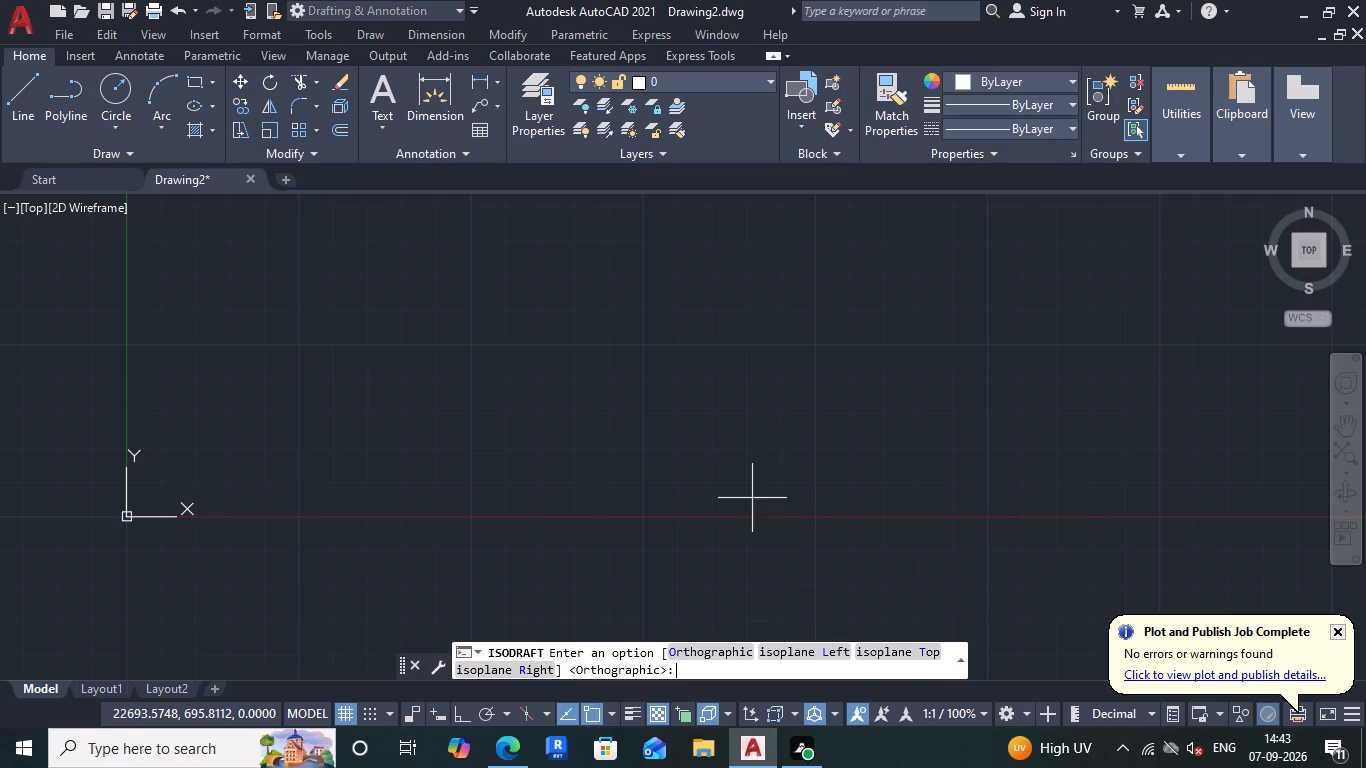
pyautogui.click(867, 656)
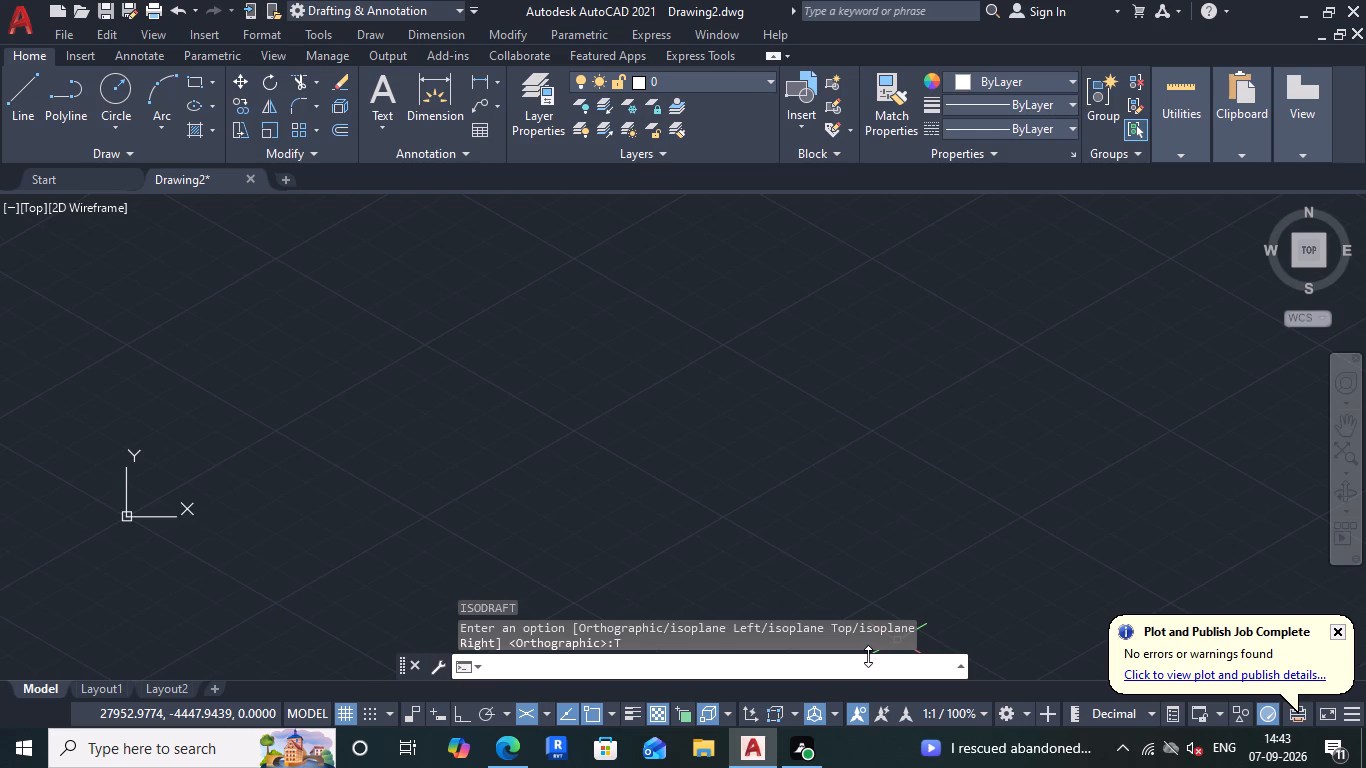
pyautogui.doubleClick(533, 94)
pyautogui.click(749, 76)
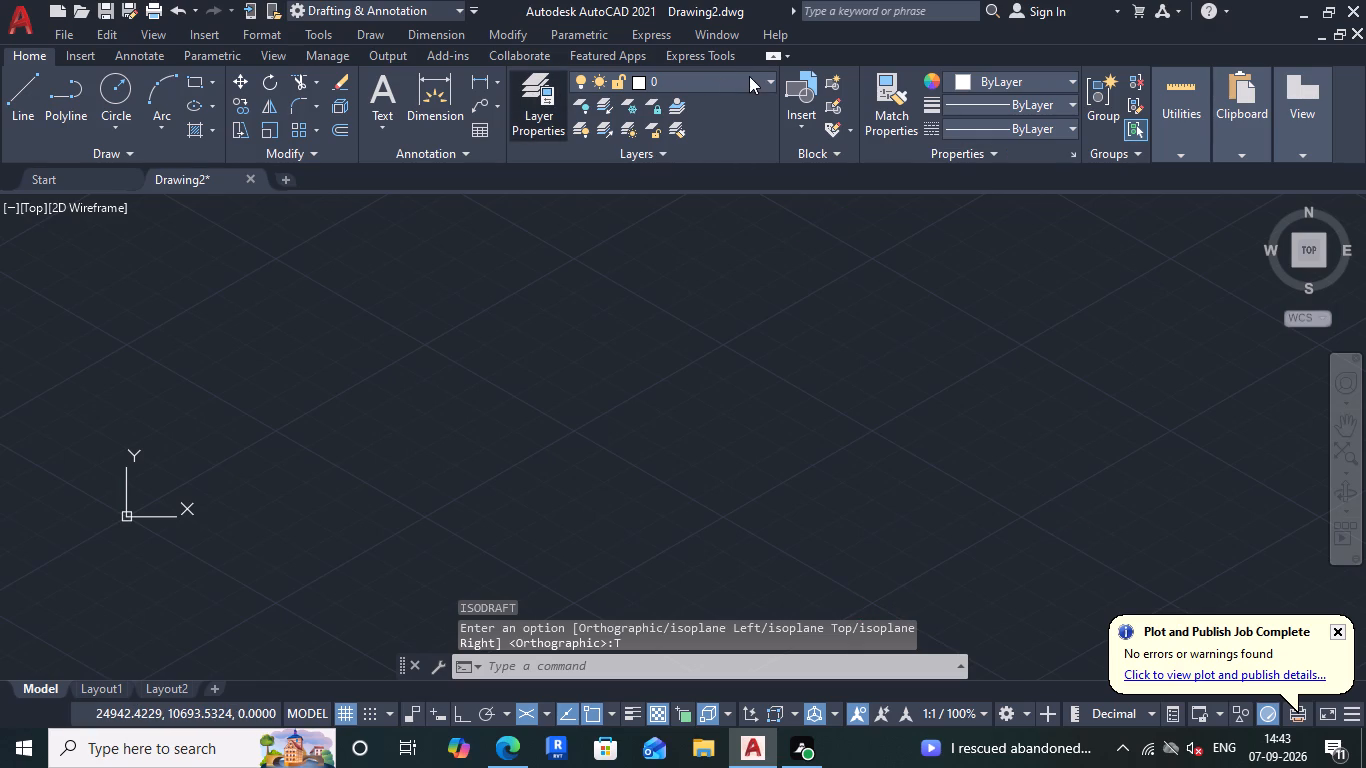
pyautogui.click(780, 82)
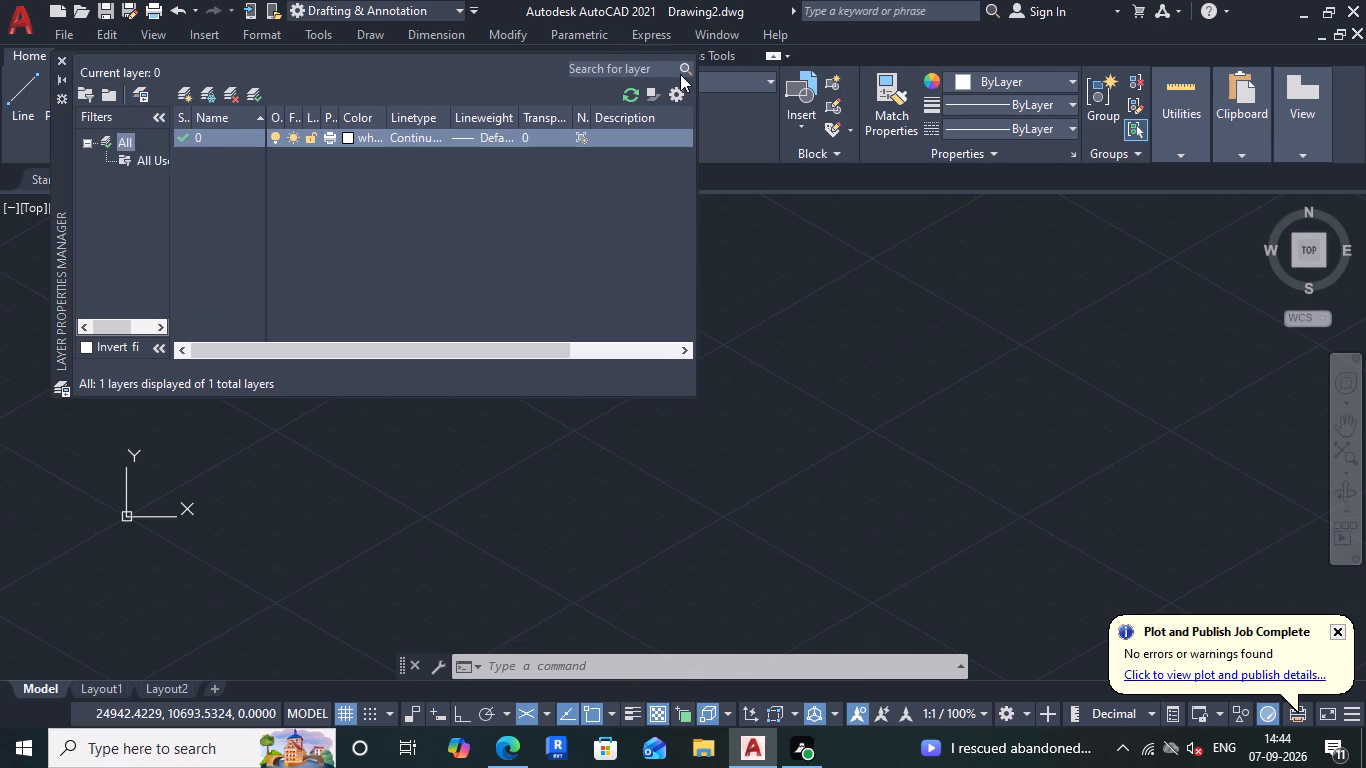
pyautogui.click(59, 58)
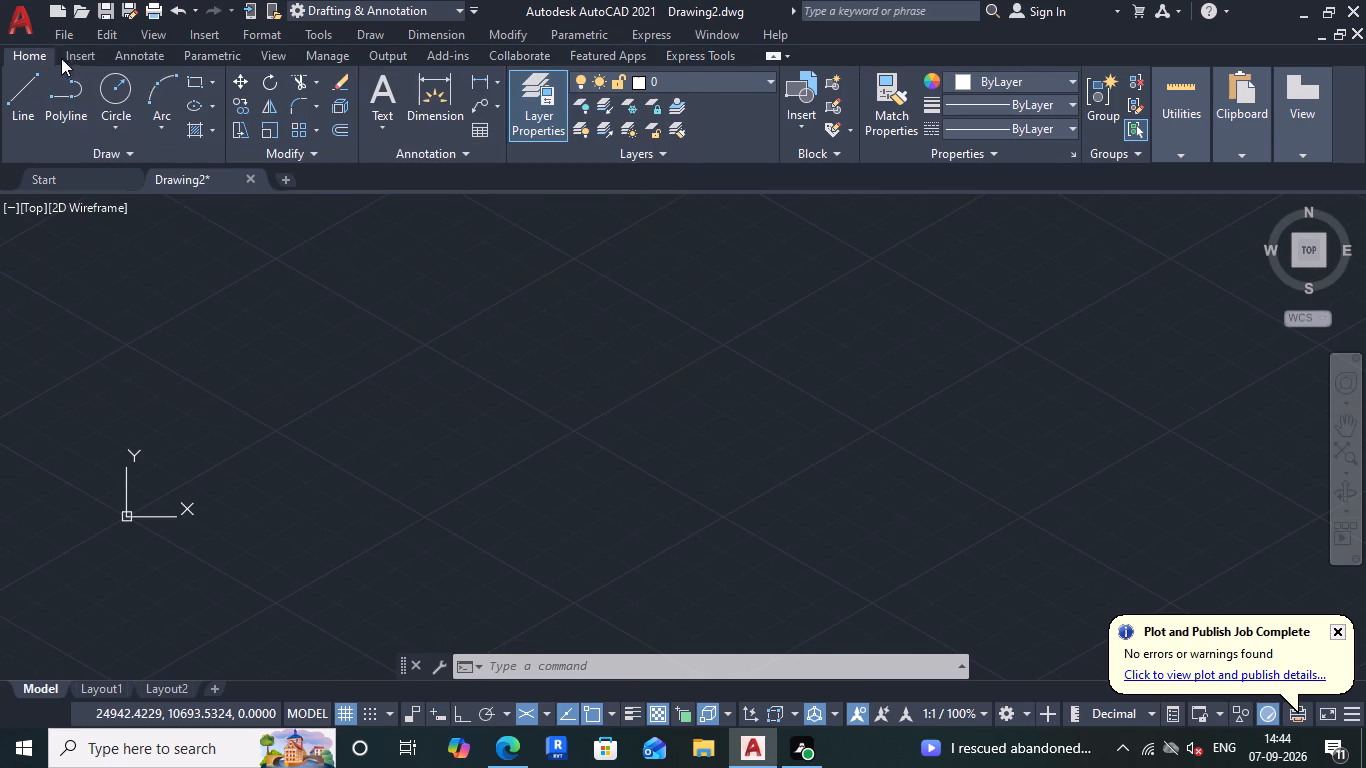
# Add a group filter with the default name to the layer filters and close the layer manager.
pyautogui.doubleClick(536, 100)
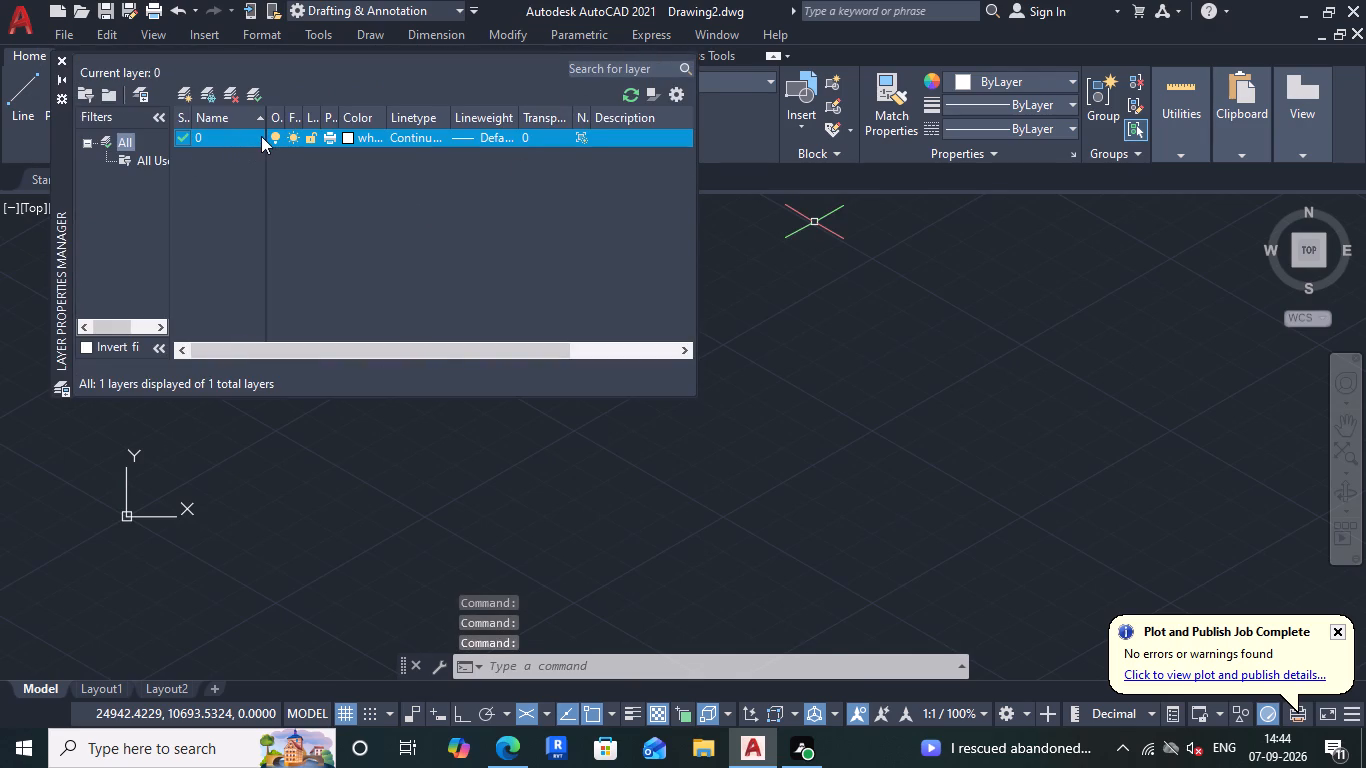
pyautogui.scroll(-4, 261, 136)
pyautogui.scroll(1, 166, 166)
pyautogui.click(160, 165)
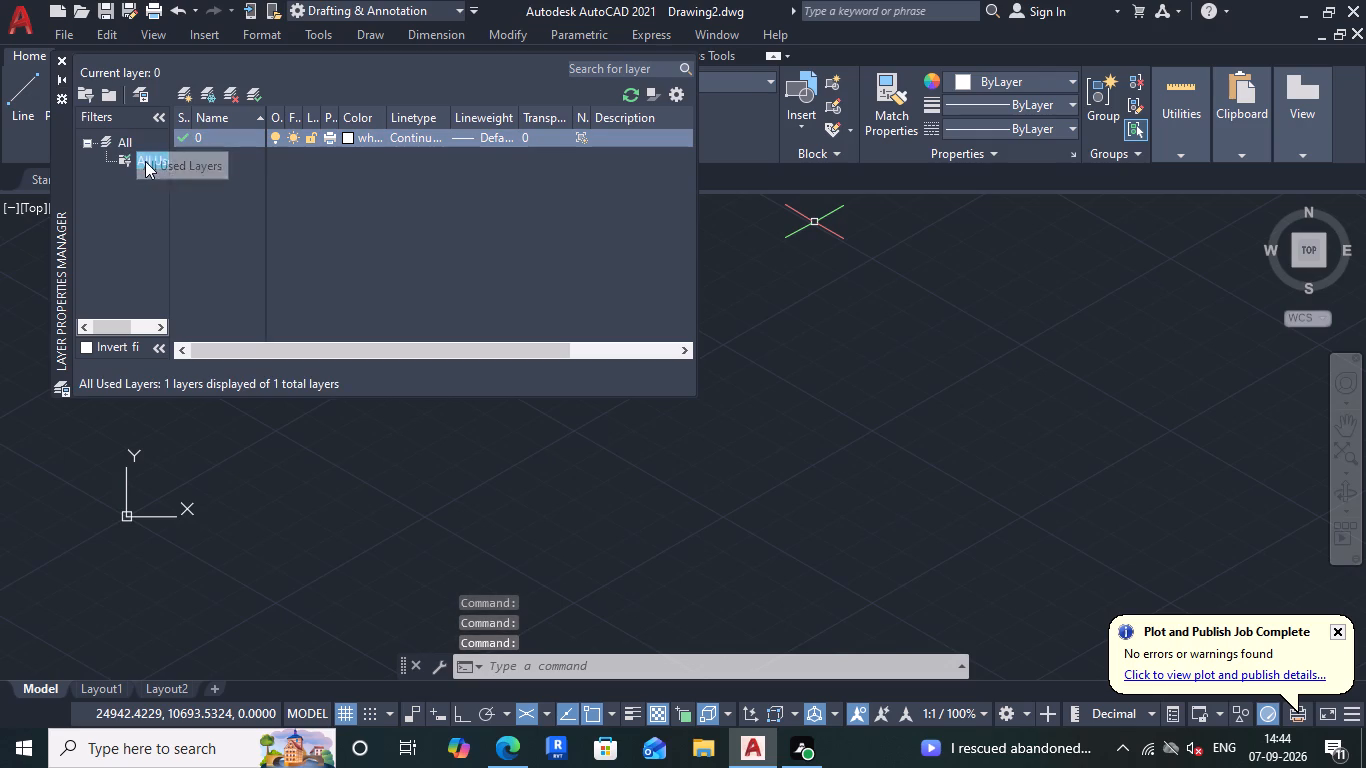
pyautogui.doubleClick(150, 161)
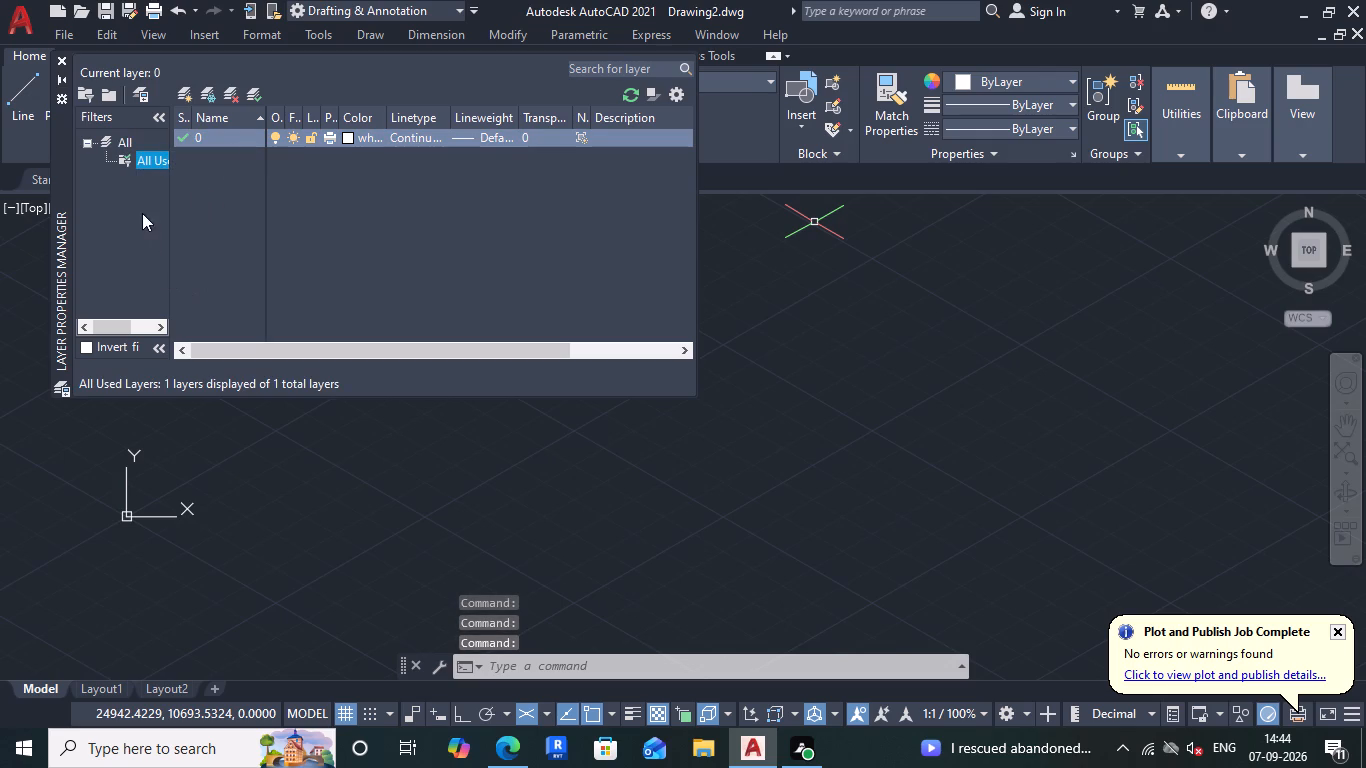
pyautogui.click(256, 96)
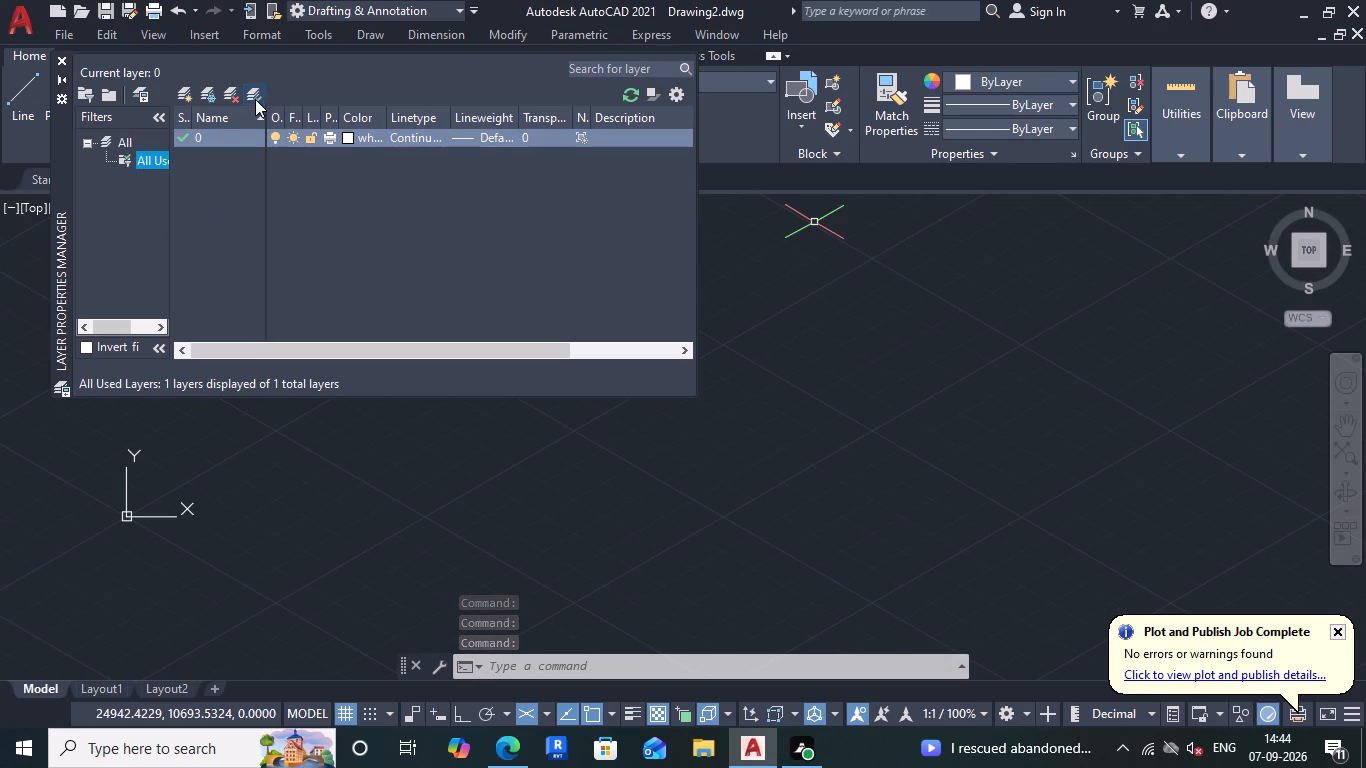
pyautogui.click(650, 90)
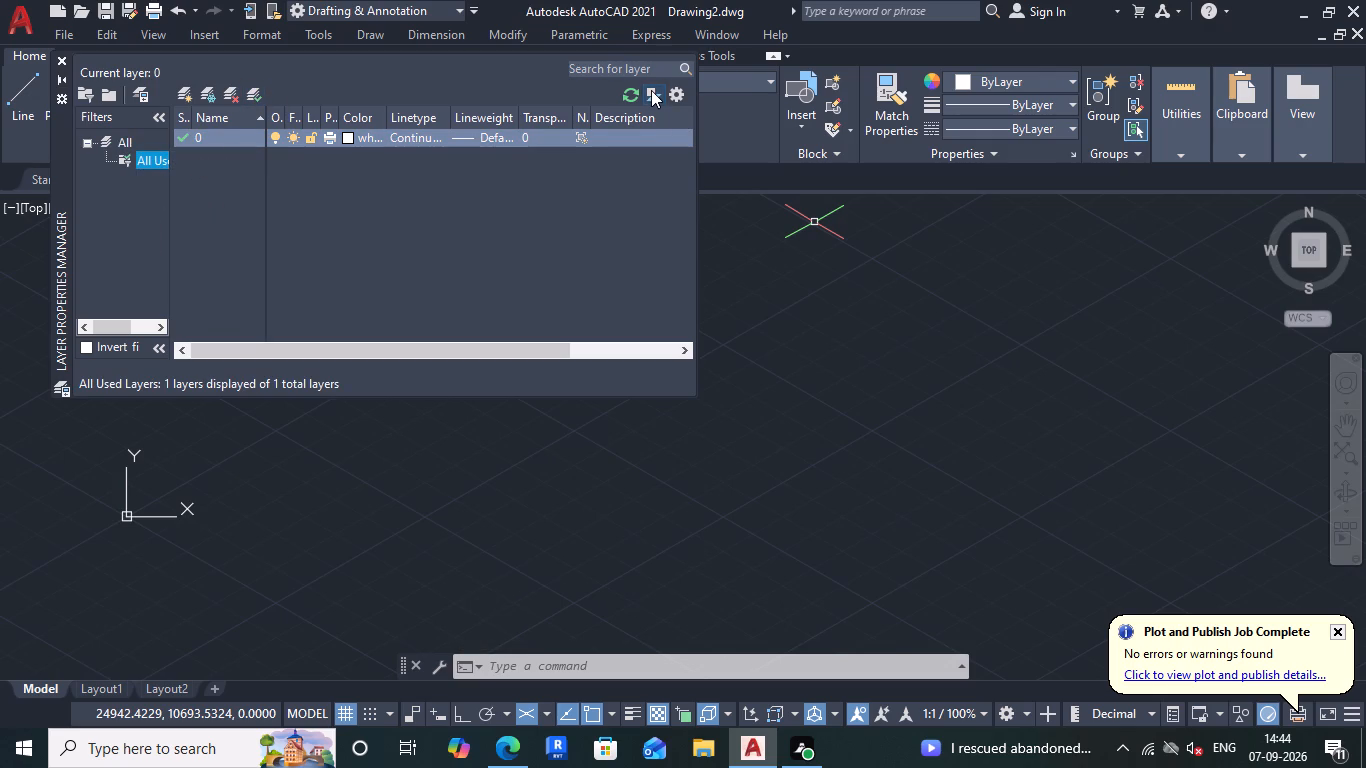
pyautogui.doubleClick(651, 90)
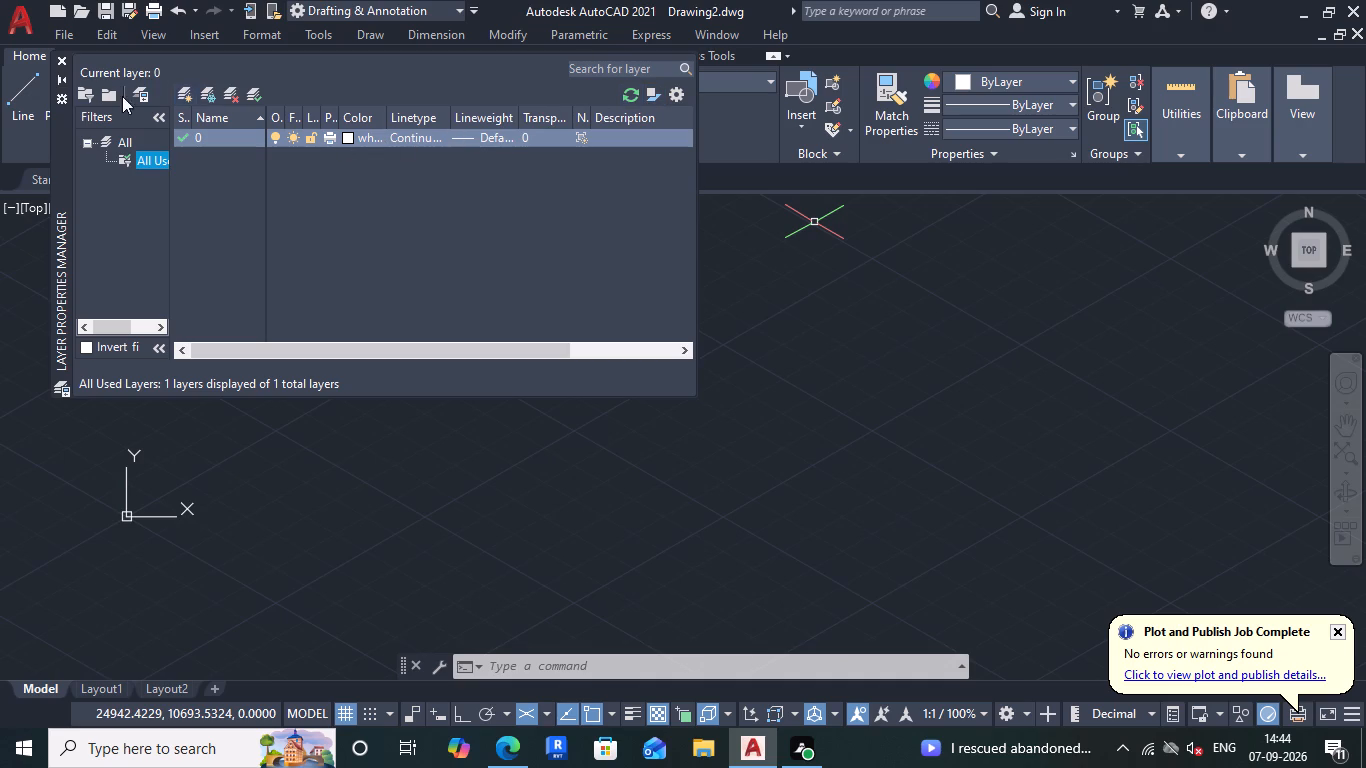
pyautogui.click(110, 97)
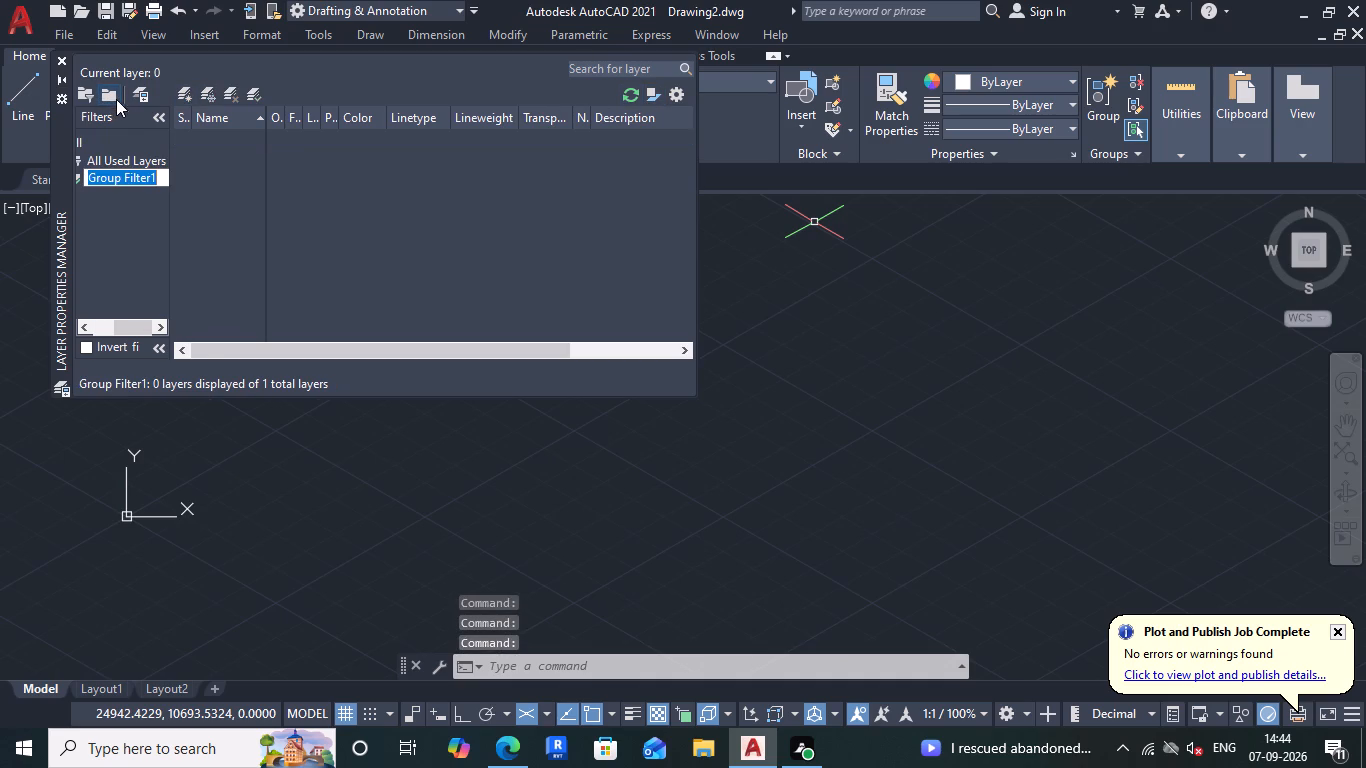
pyautogui.press('Escape')
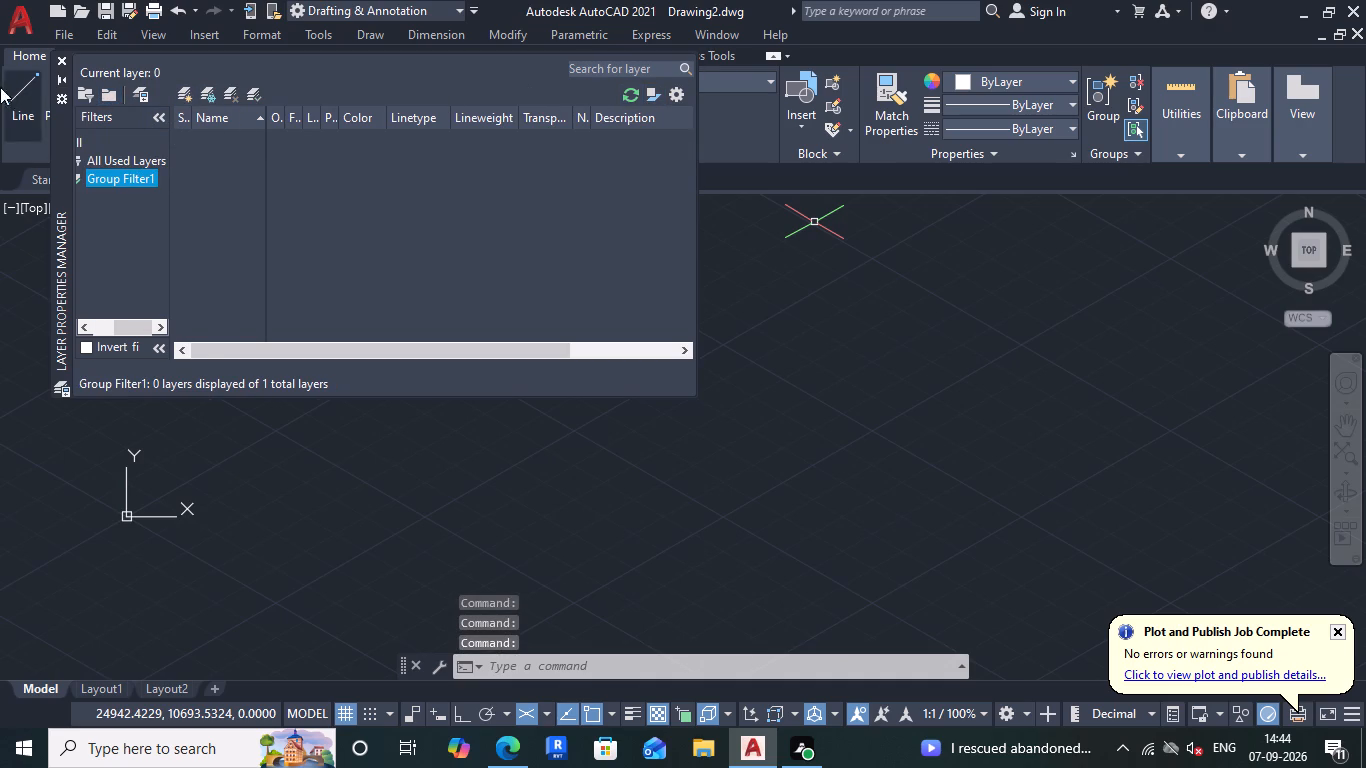
pyautogui.click(60, 61)
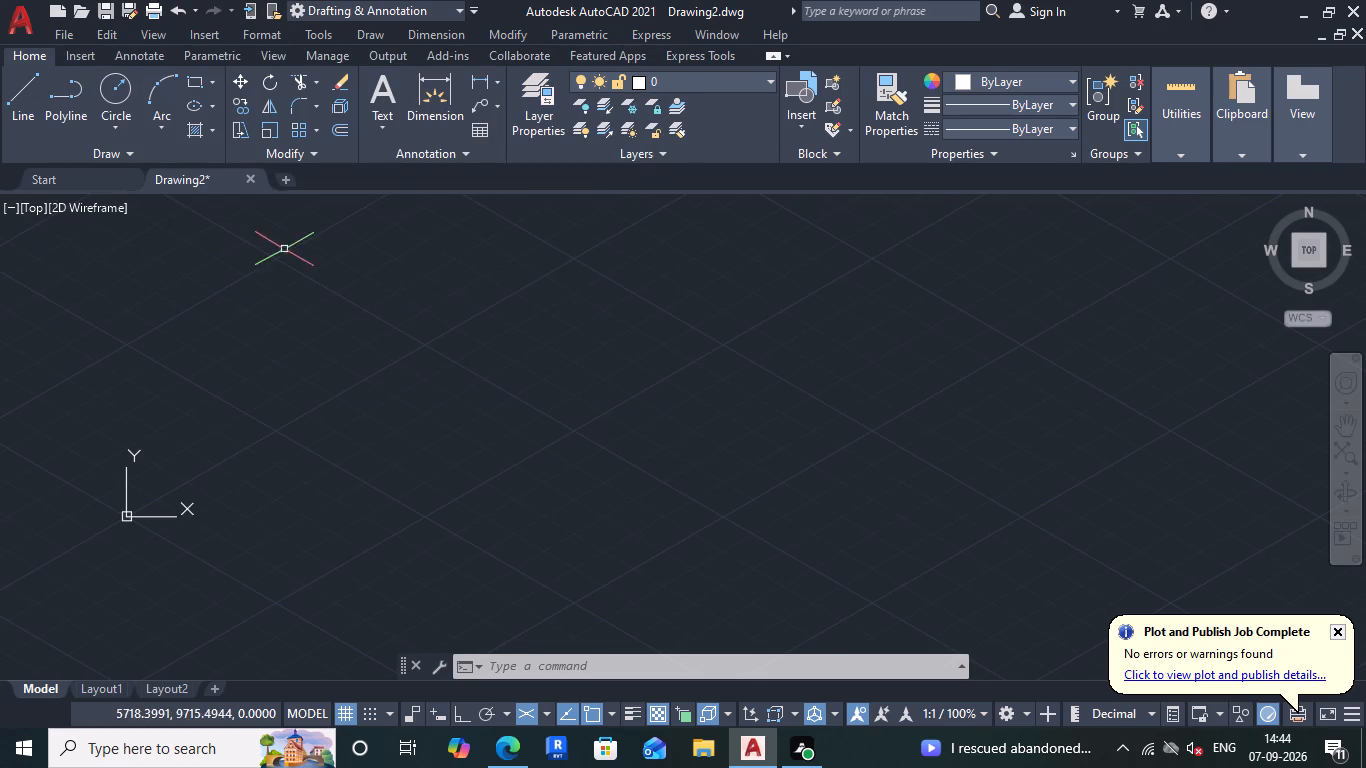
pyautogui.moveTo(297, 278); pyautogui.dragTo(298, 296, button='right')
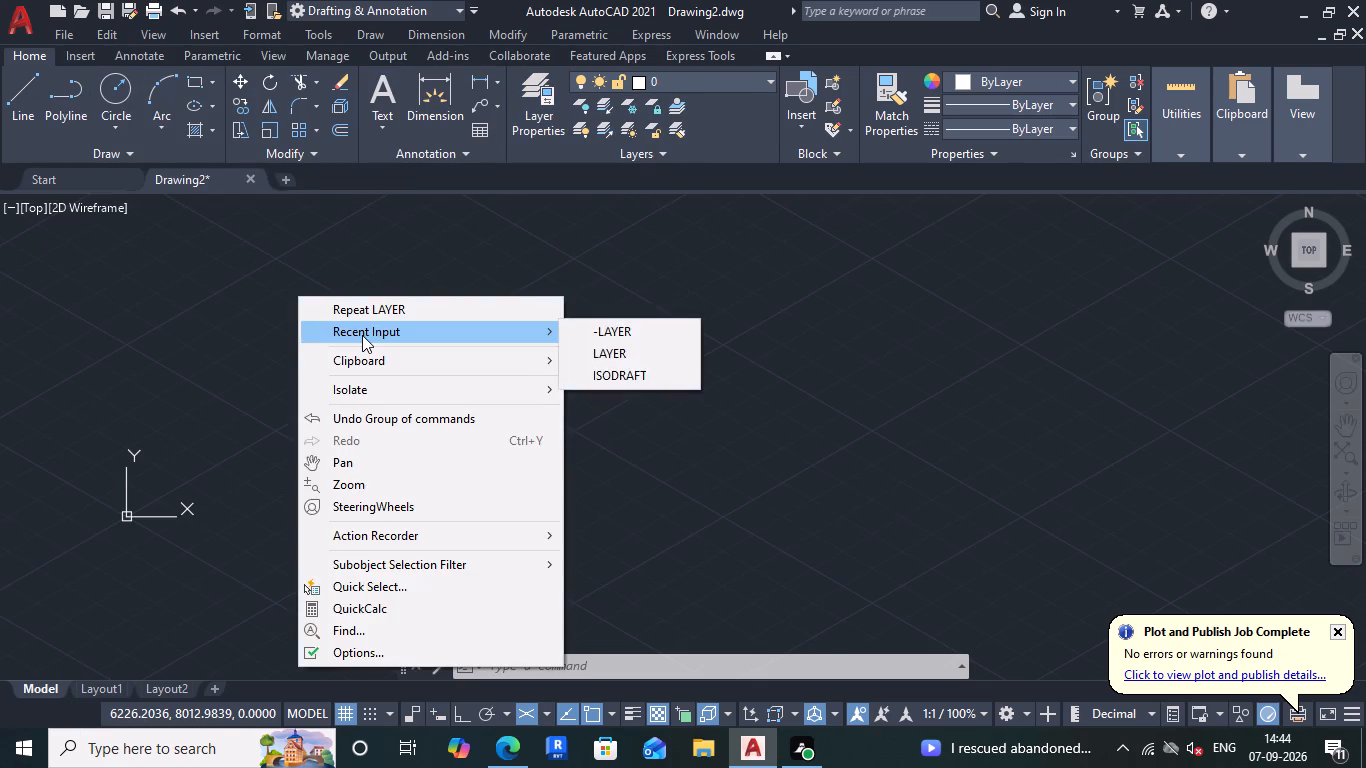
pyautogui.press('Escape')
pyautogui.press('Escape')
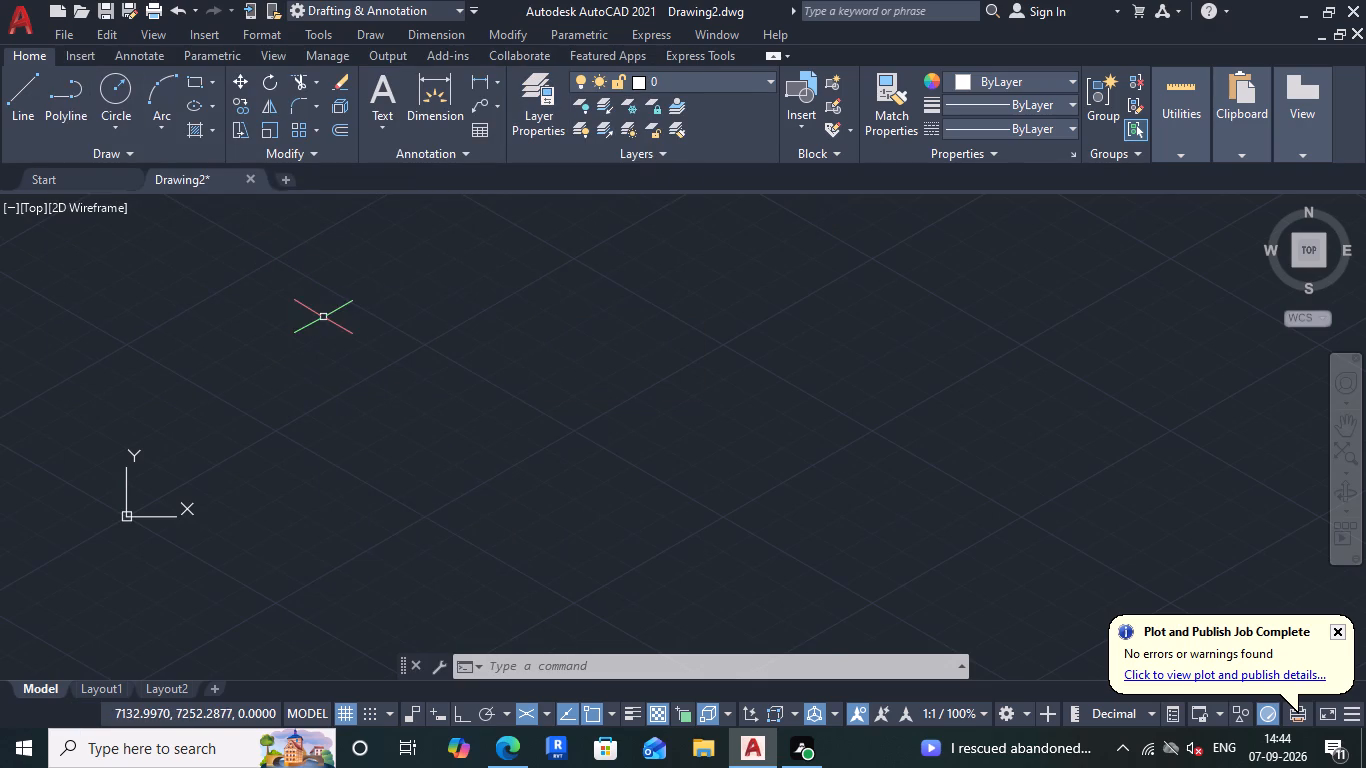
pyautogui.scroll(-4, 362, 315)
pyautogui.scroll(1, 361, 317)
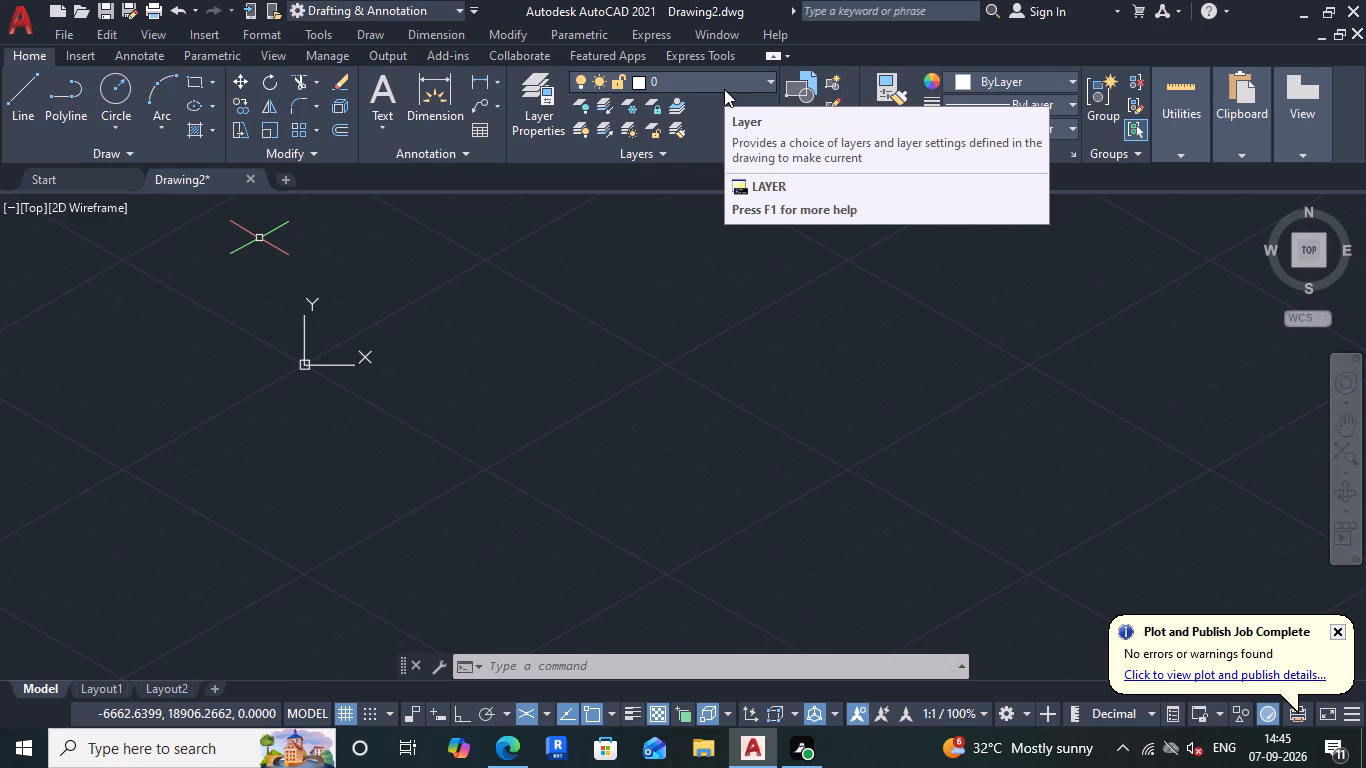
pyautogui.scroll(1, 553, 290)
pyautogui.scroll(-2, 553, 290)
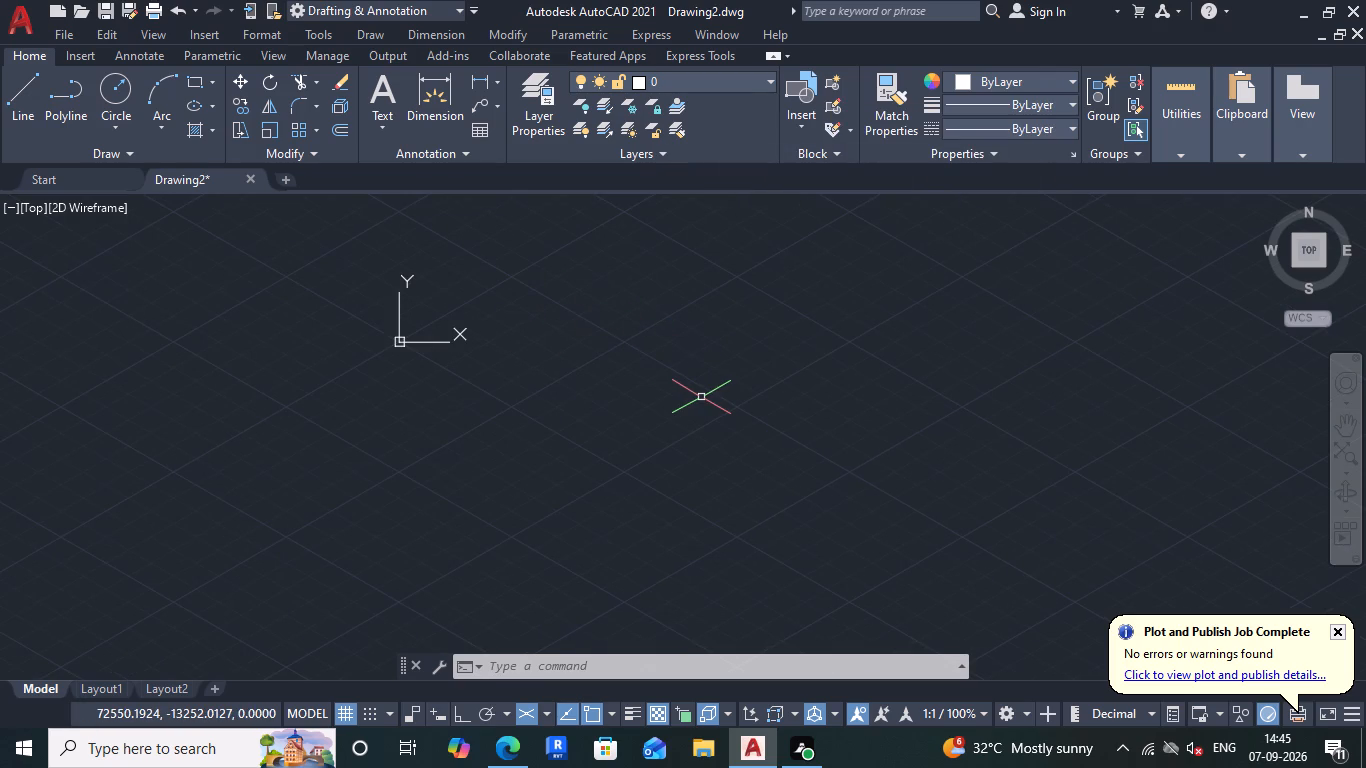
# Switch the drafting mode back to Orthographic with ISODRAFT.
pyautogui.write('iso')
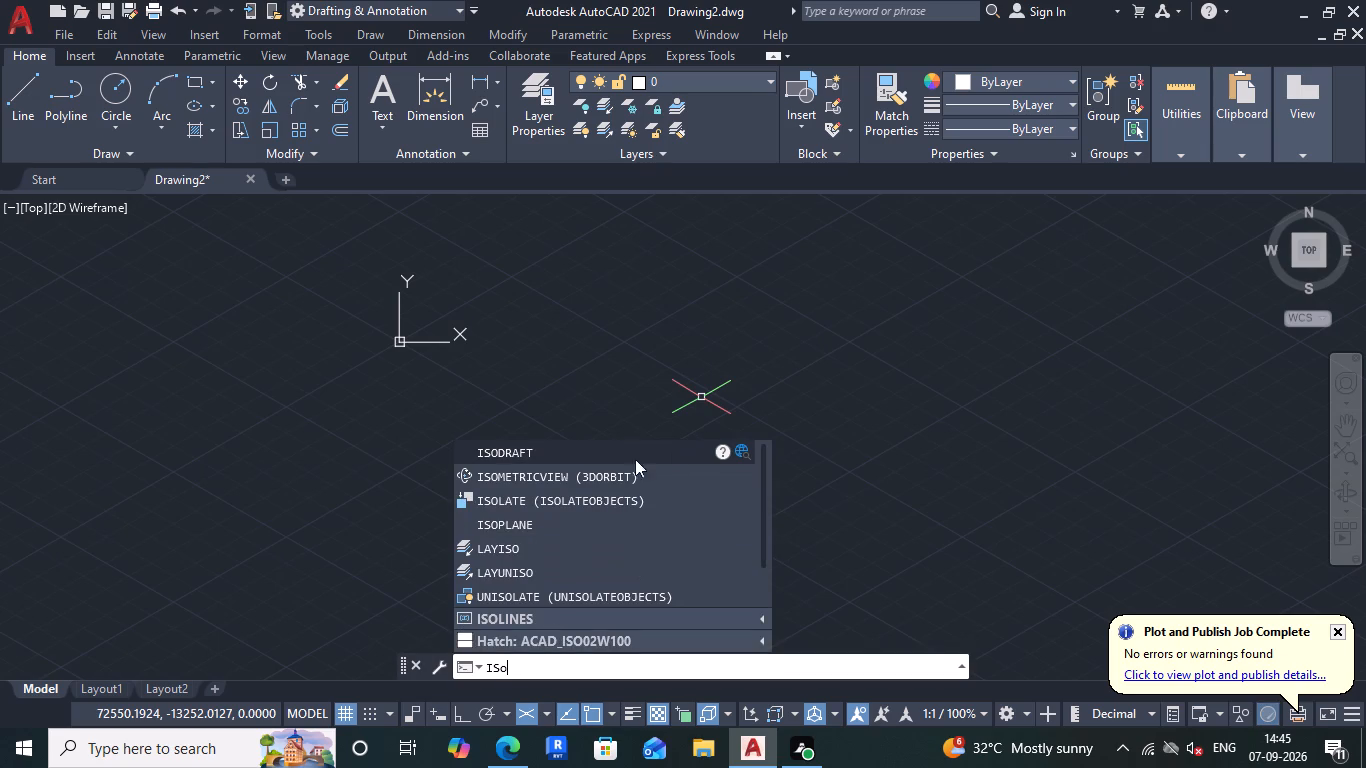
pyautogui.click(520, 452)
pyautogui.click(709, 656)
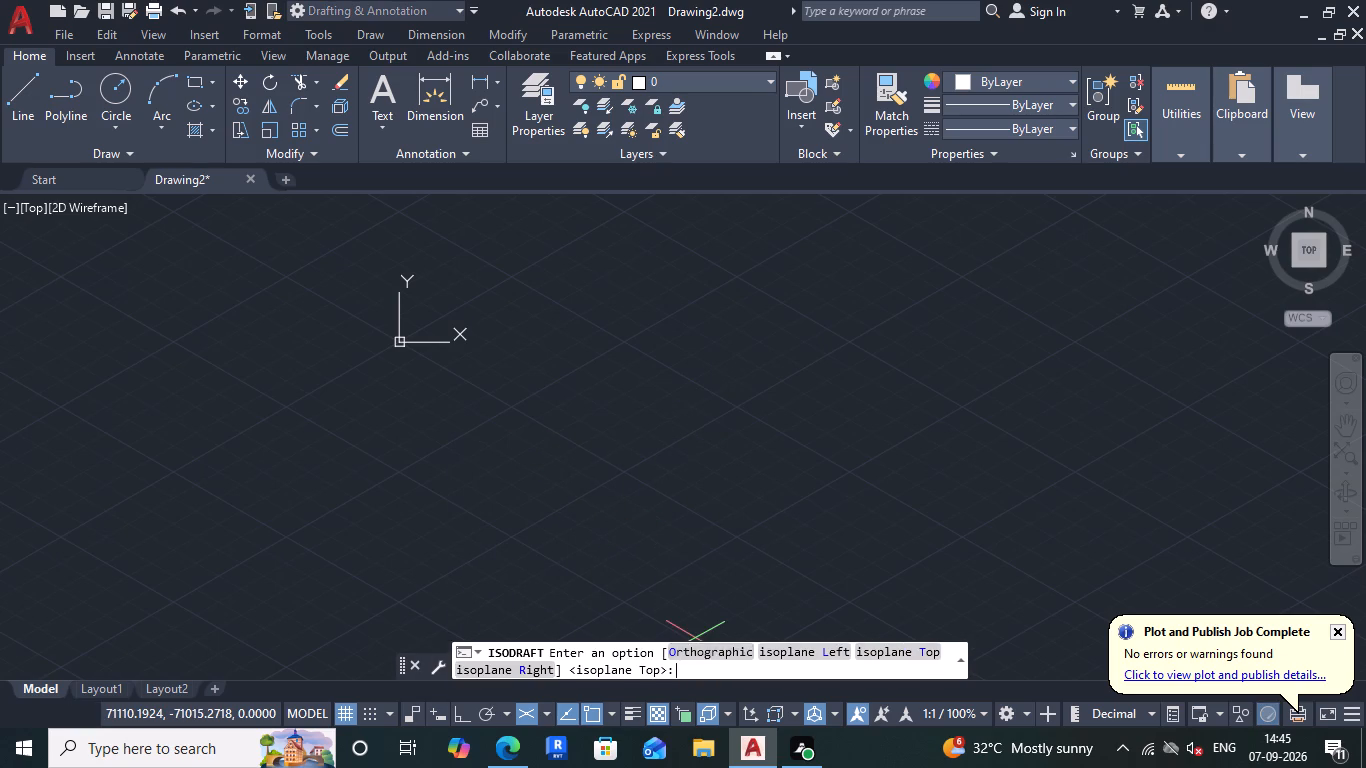
# Create two new layers with default names inside the group filter in the layer manager.
pyautogui.scroll(-1, 594, 456)
pyautogui.scroll(1, 595, 457)
pyautogui.scroll(-3, 596, 457)
pyautogui.scroll(1, 597, 413)
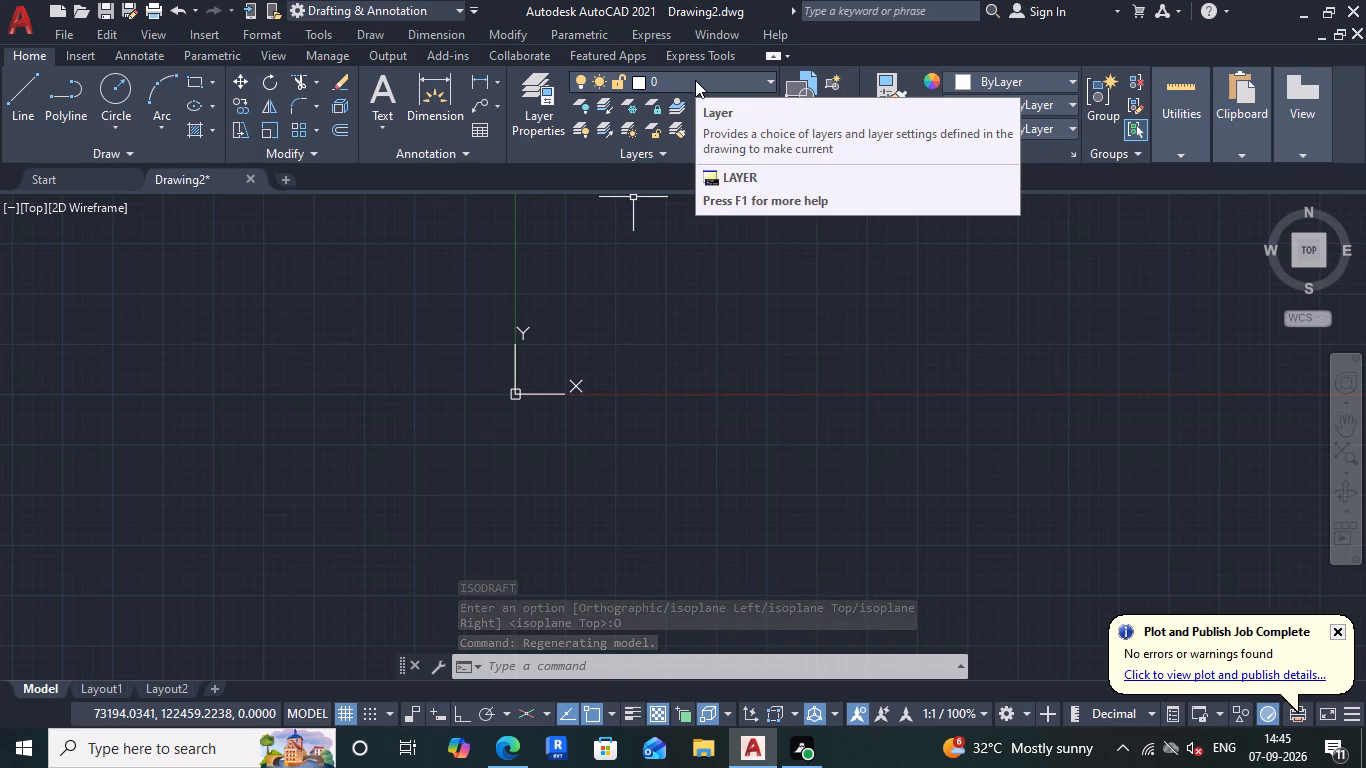
pyautogui.write('la')
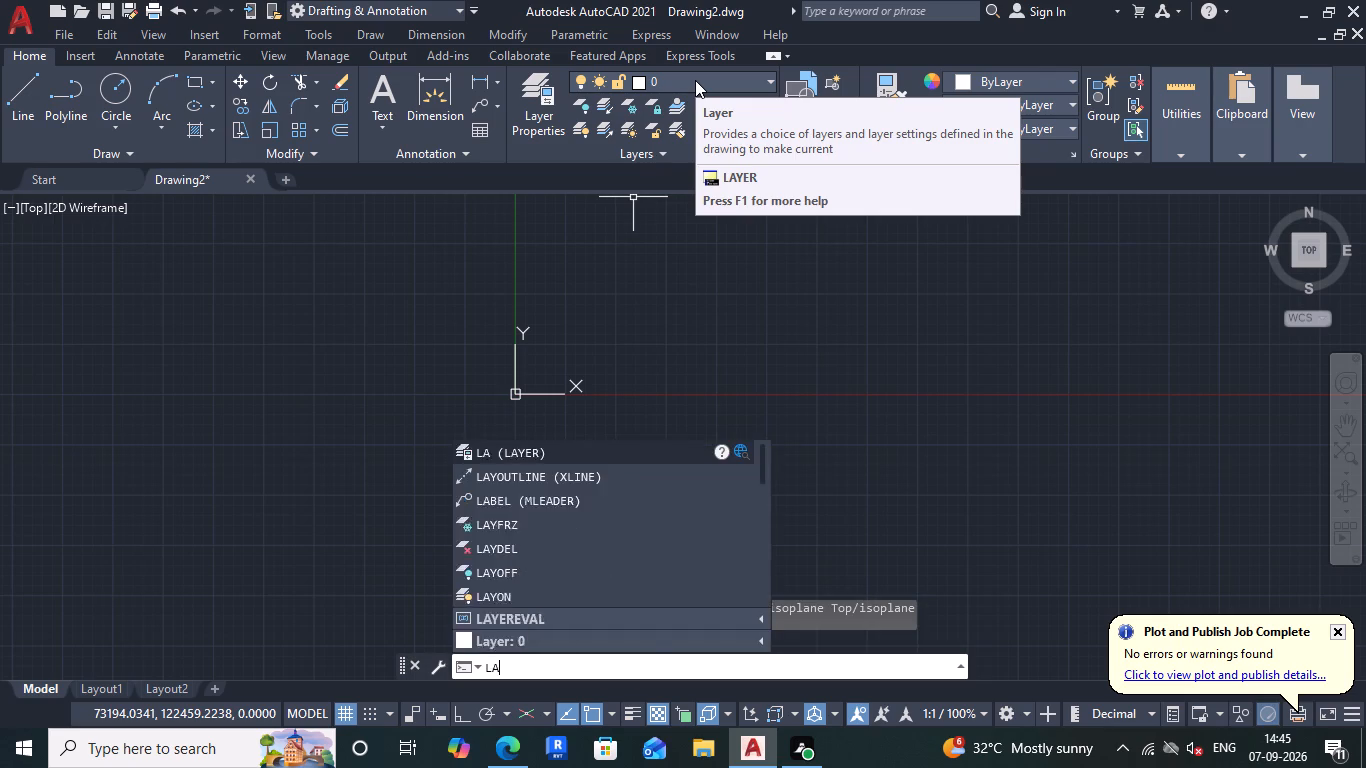
pyautogui.press('Return')
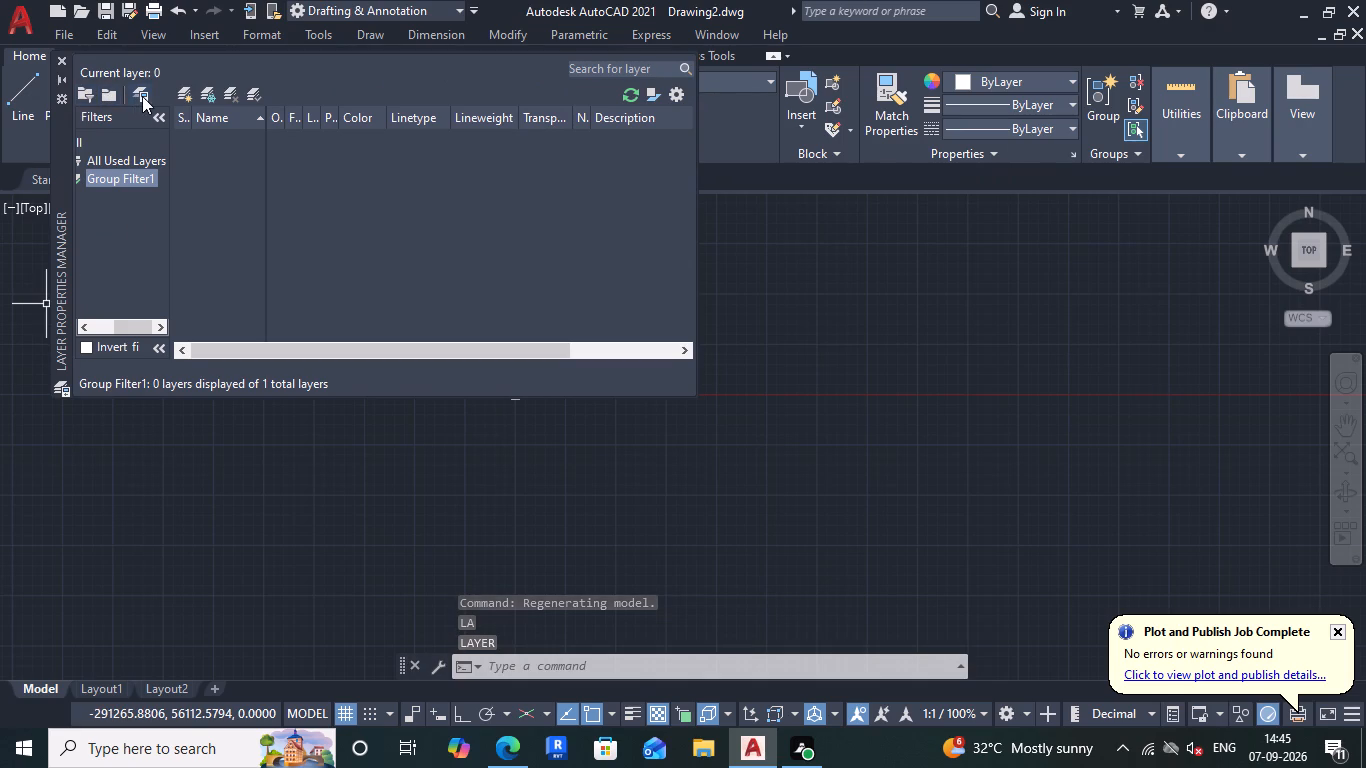
pyautogui.click(184, 96)
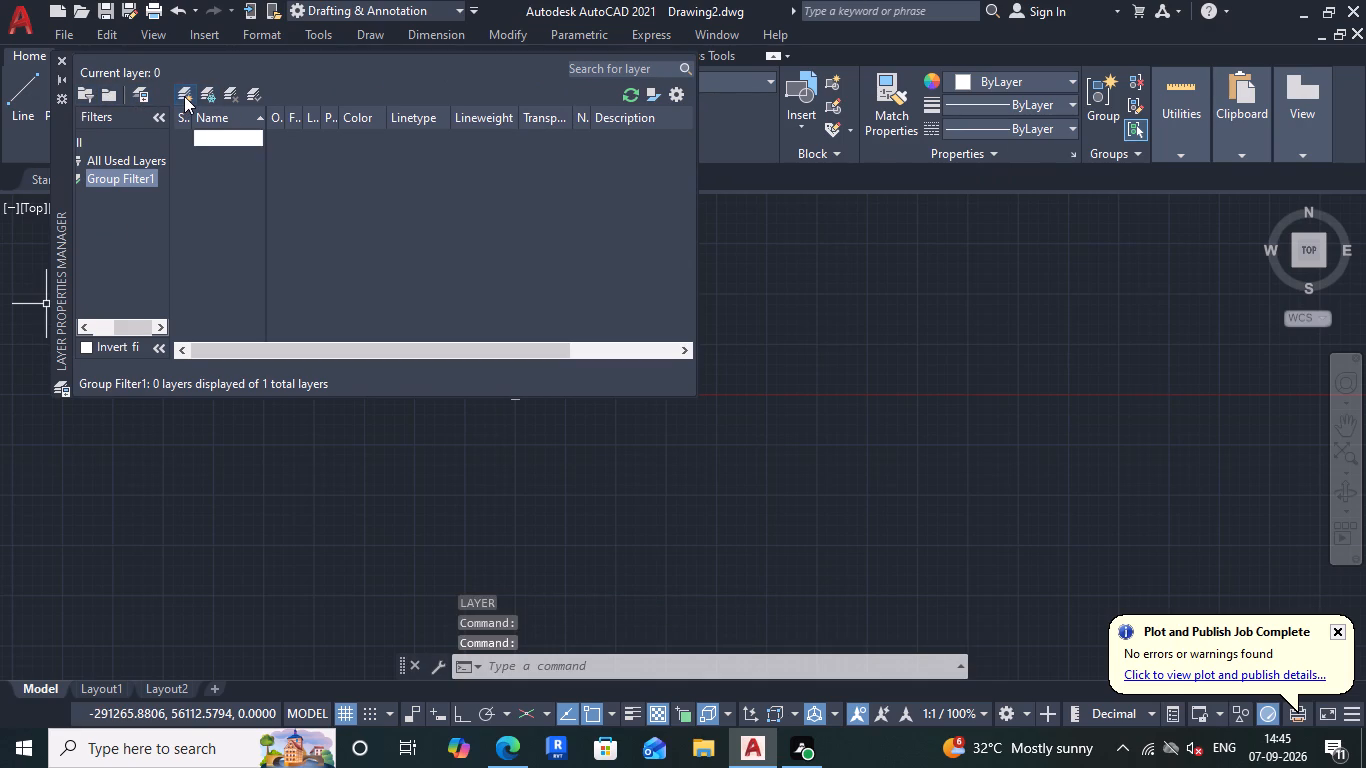
pyautogui.click(187, 96)
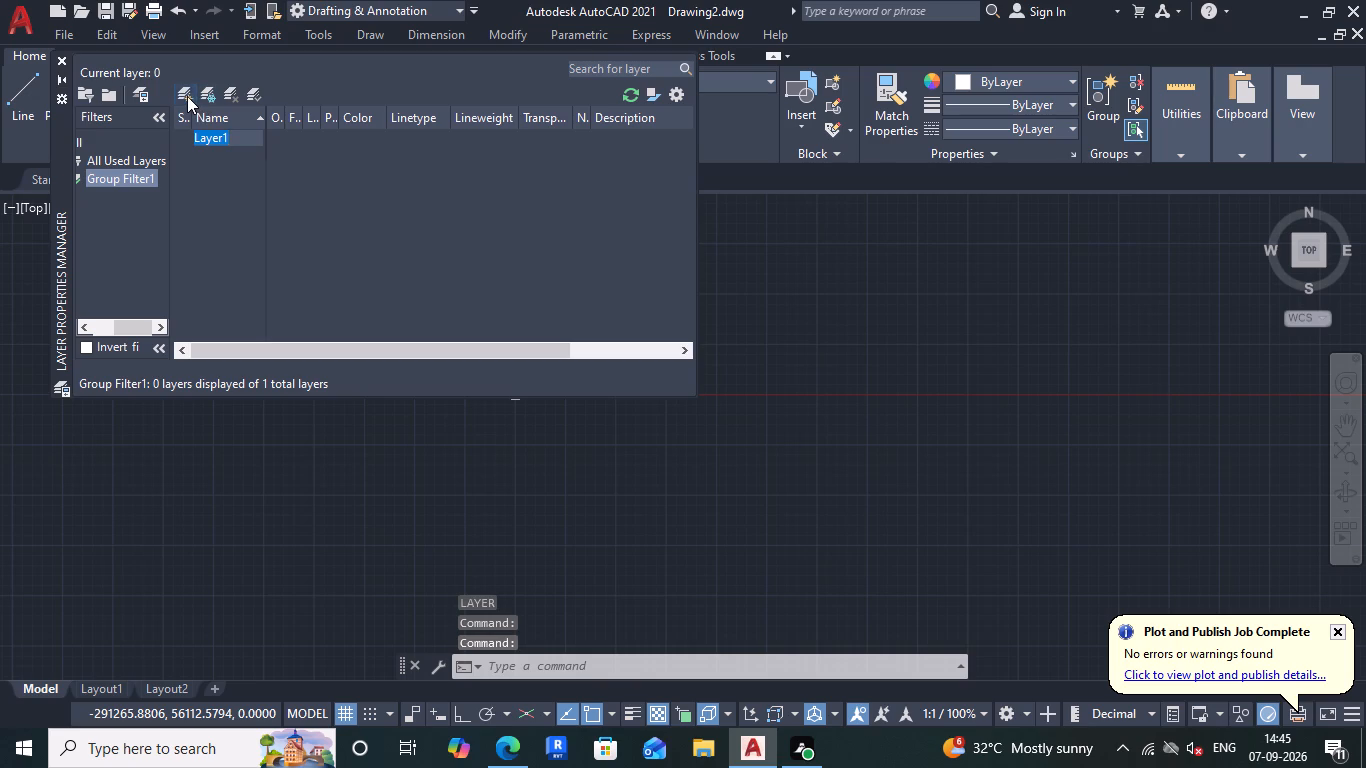
pyautogui.click(187, 96)
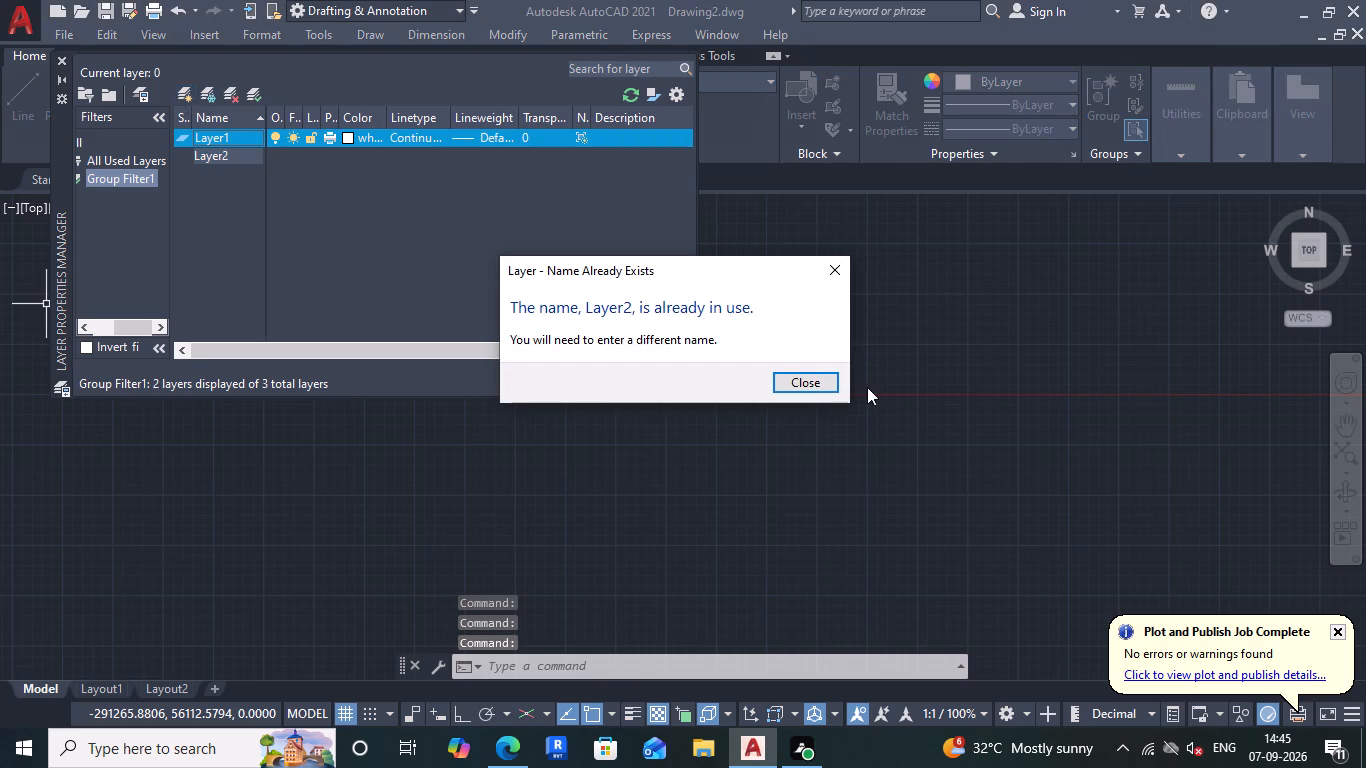
pyautogui.click(809, 381)
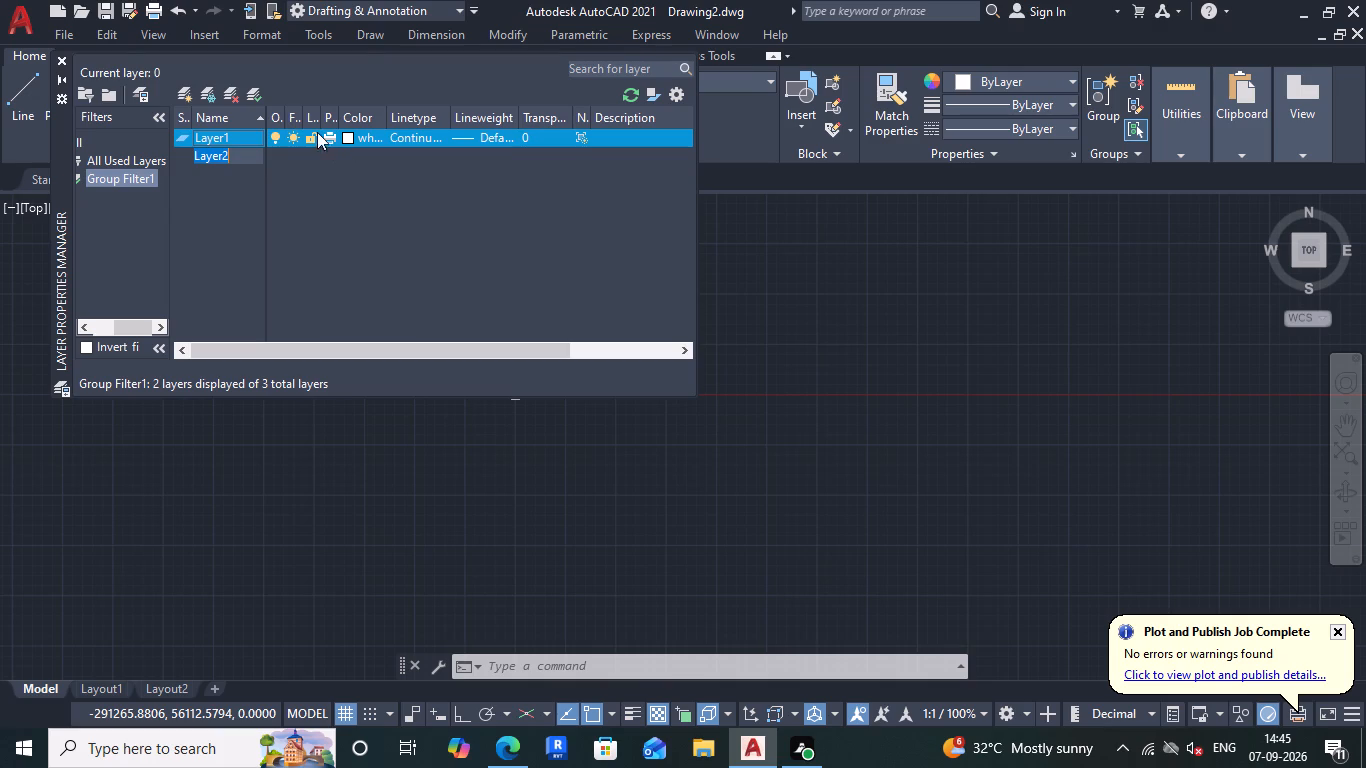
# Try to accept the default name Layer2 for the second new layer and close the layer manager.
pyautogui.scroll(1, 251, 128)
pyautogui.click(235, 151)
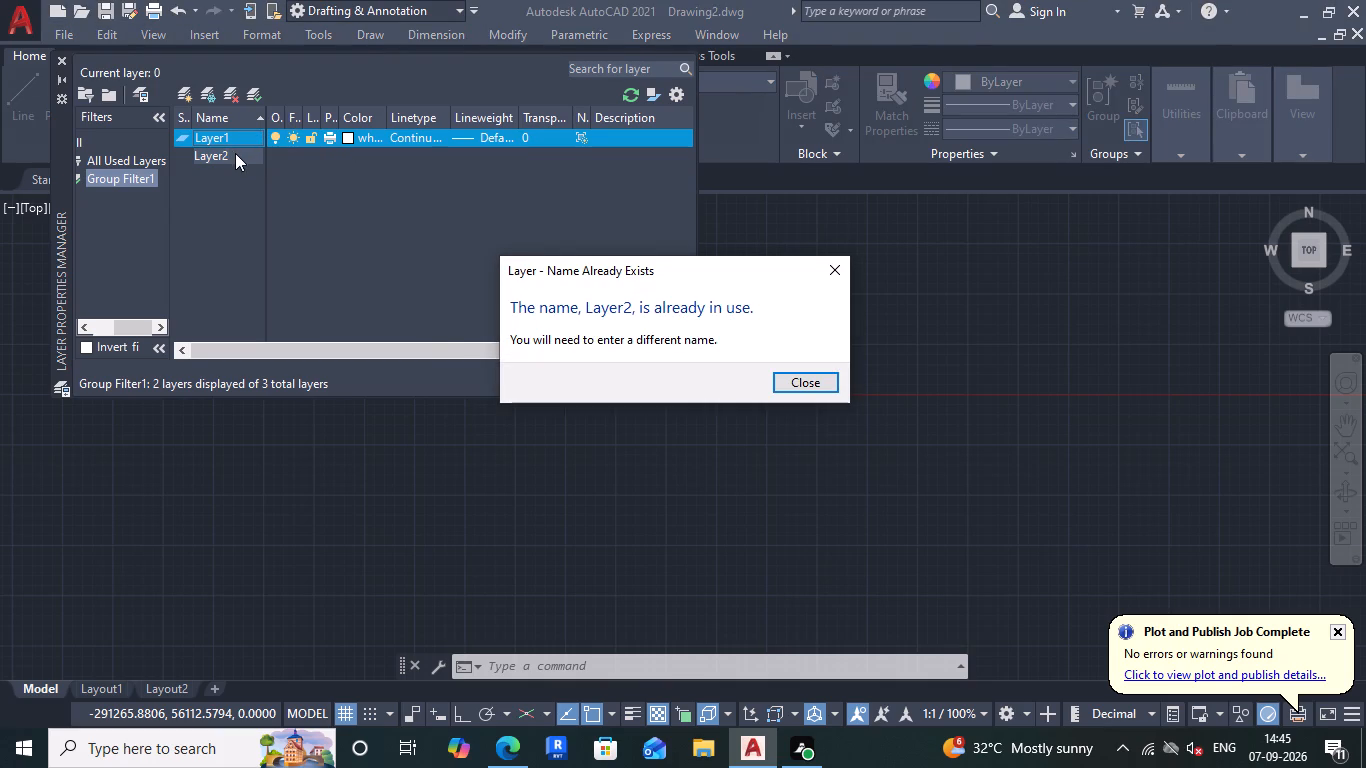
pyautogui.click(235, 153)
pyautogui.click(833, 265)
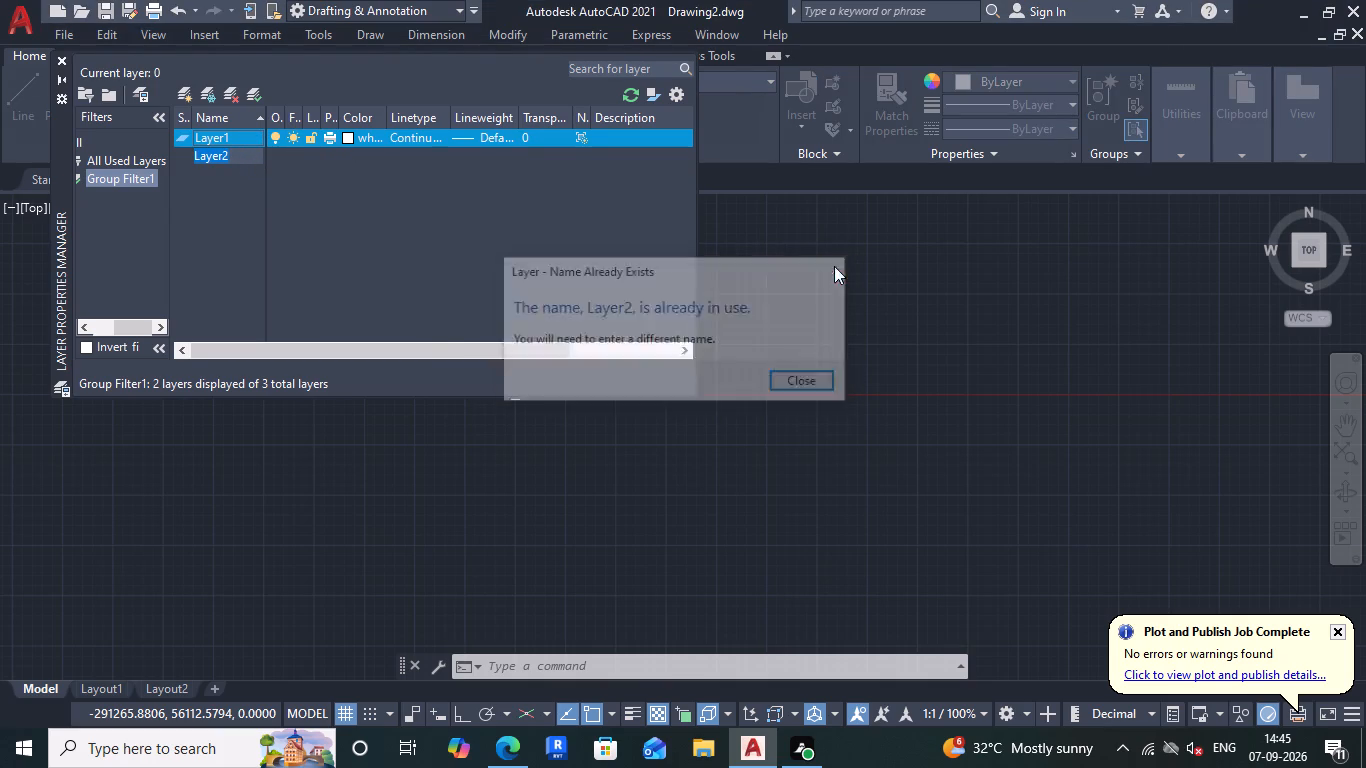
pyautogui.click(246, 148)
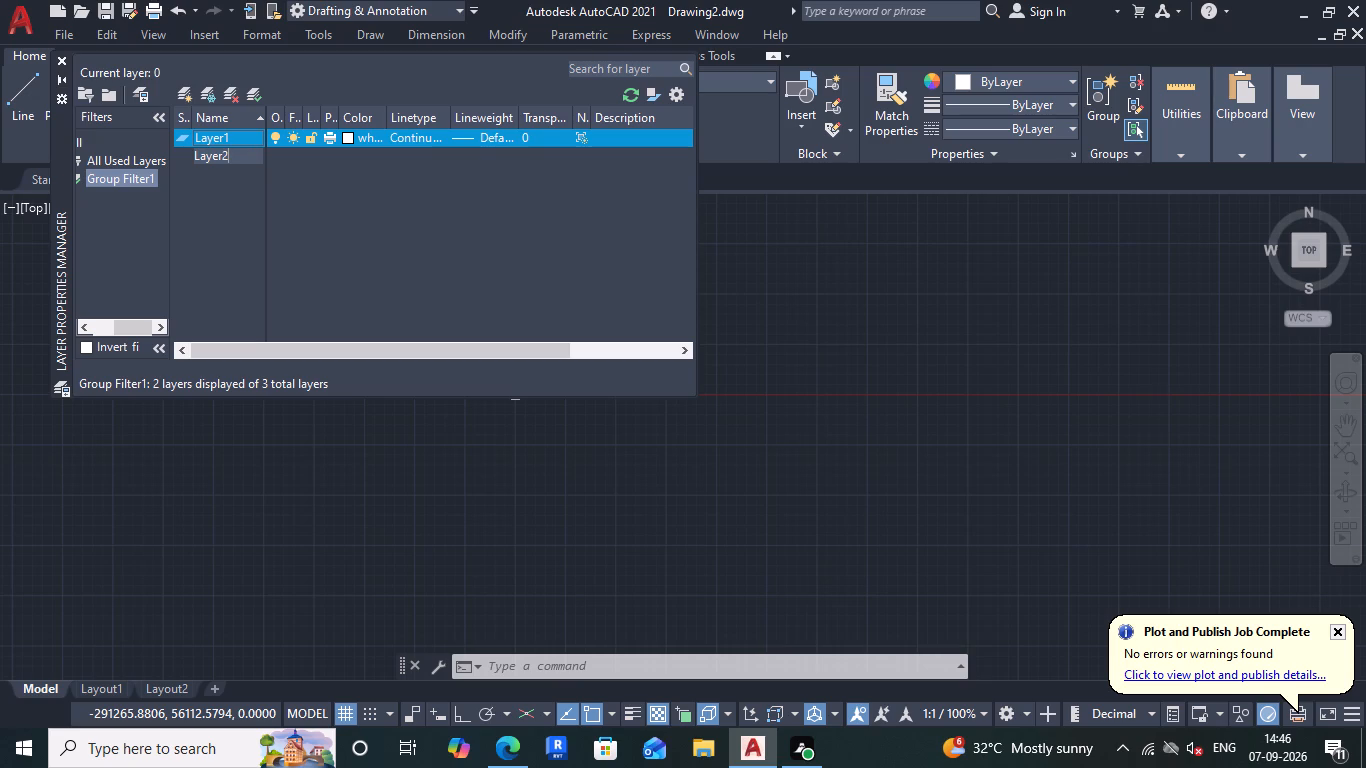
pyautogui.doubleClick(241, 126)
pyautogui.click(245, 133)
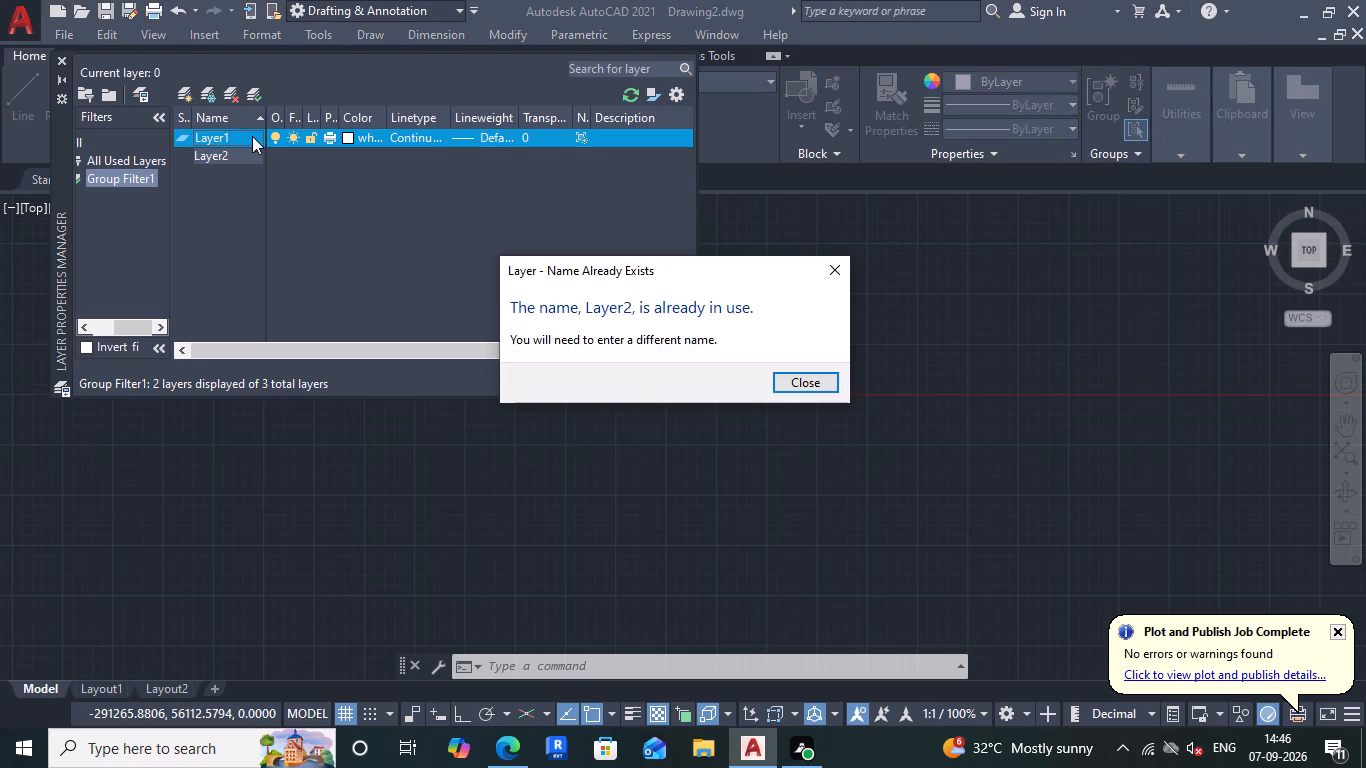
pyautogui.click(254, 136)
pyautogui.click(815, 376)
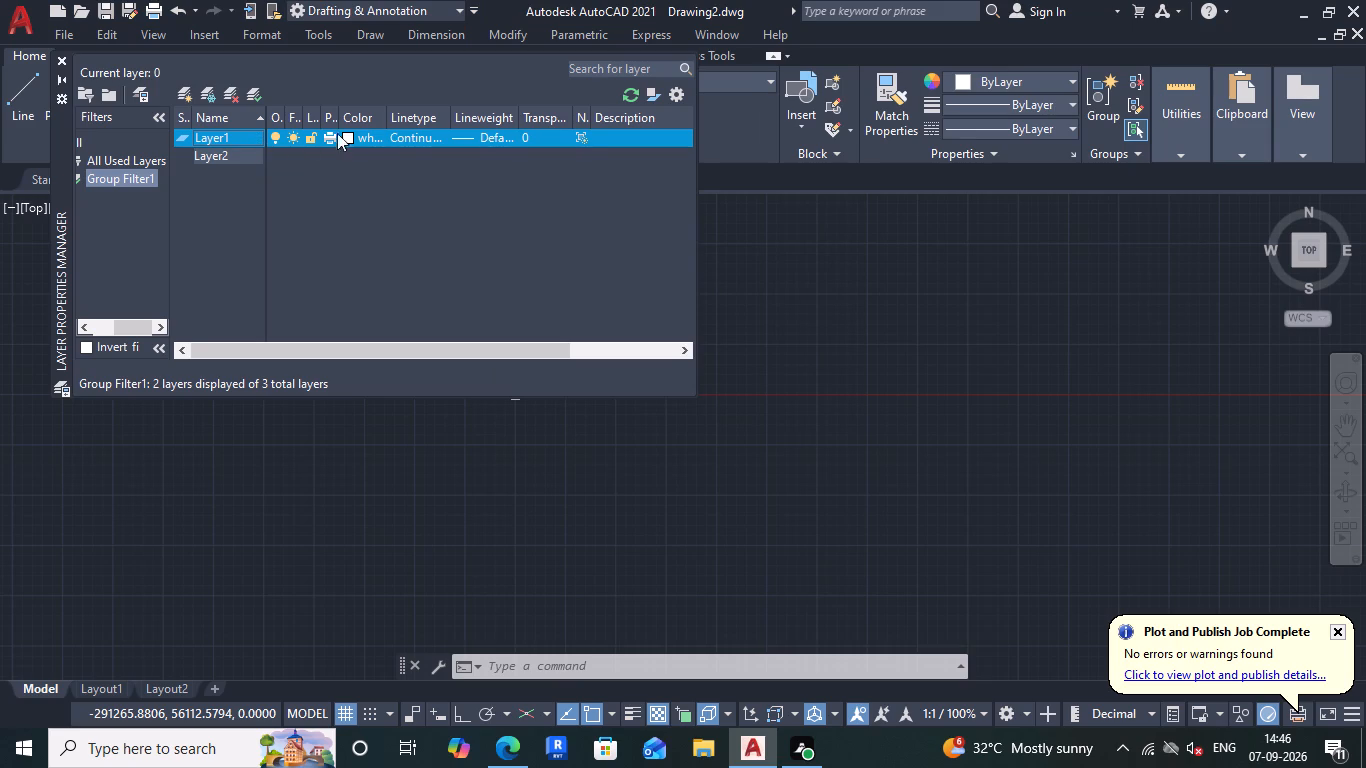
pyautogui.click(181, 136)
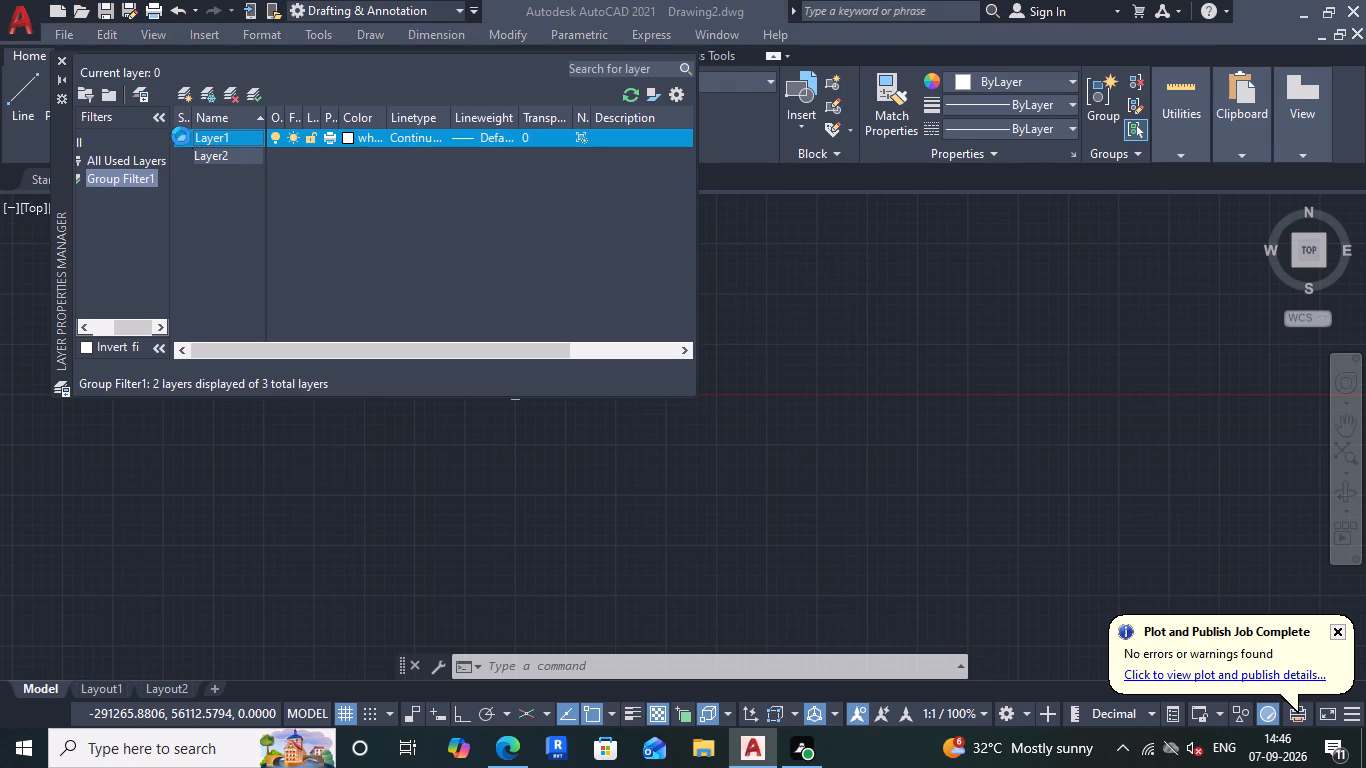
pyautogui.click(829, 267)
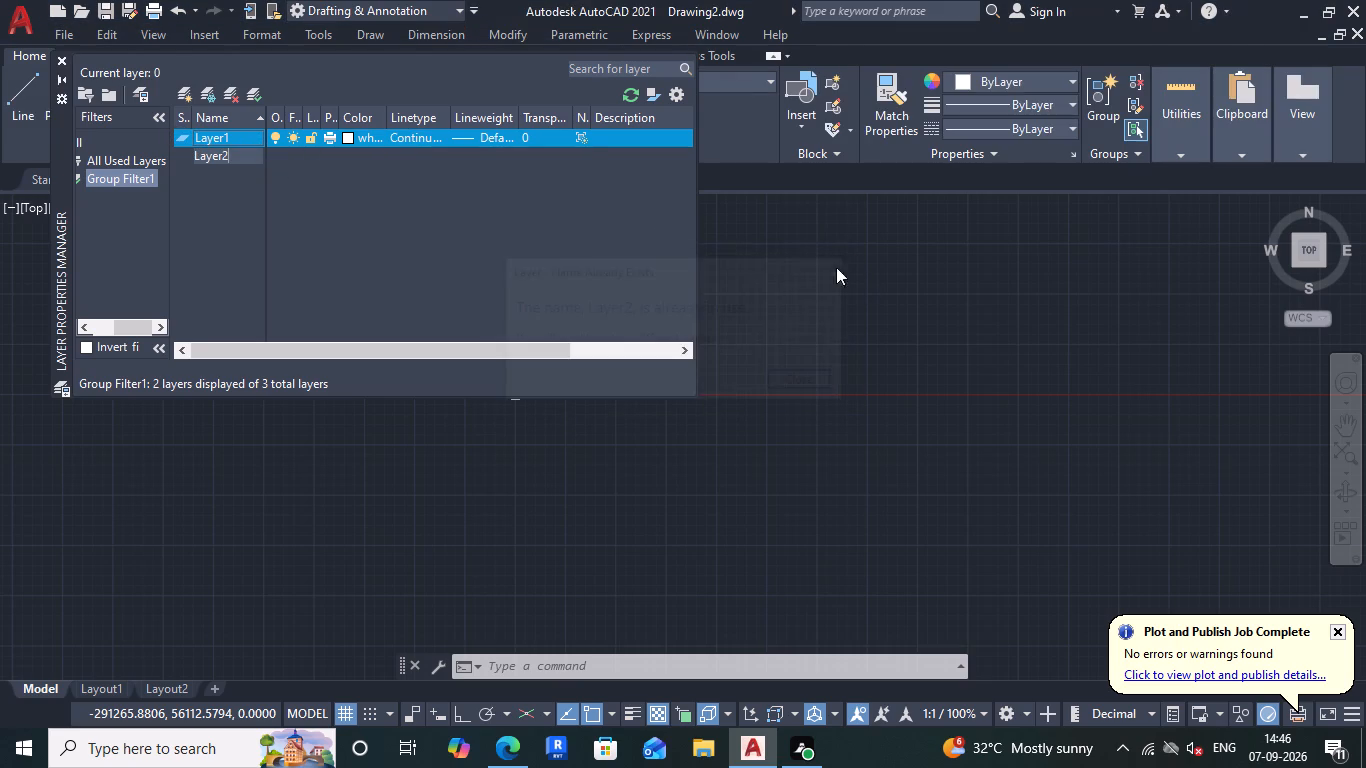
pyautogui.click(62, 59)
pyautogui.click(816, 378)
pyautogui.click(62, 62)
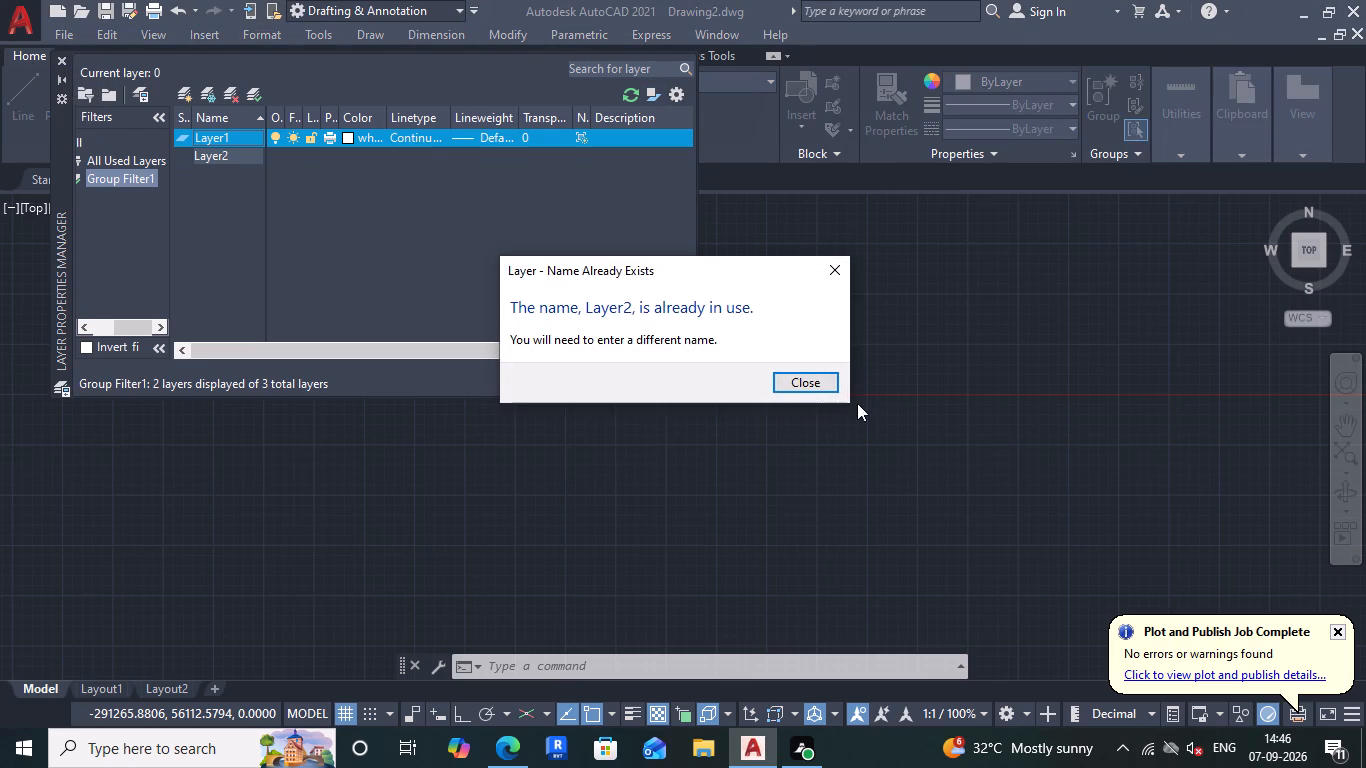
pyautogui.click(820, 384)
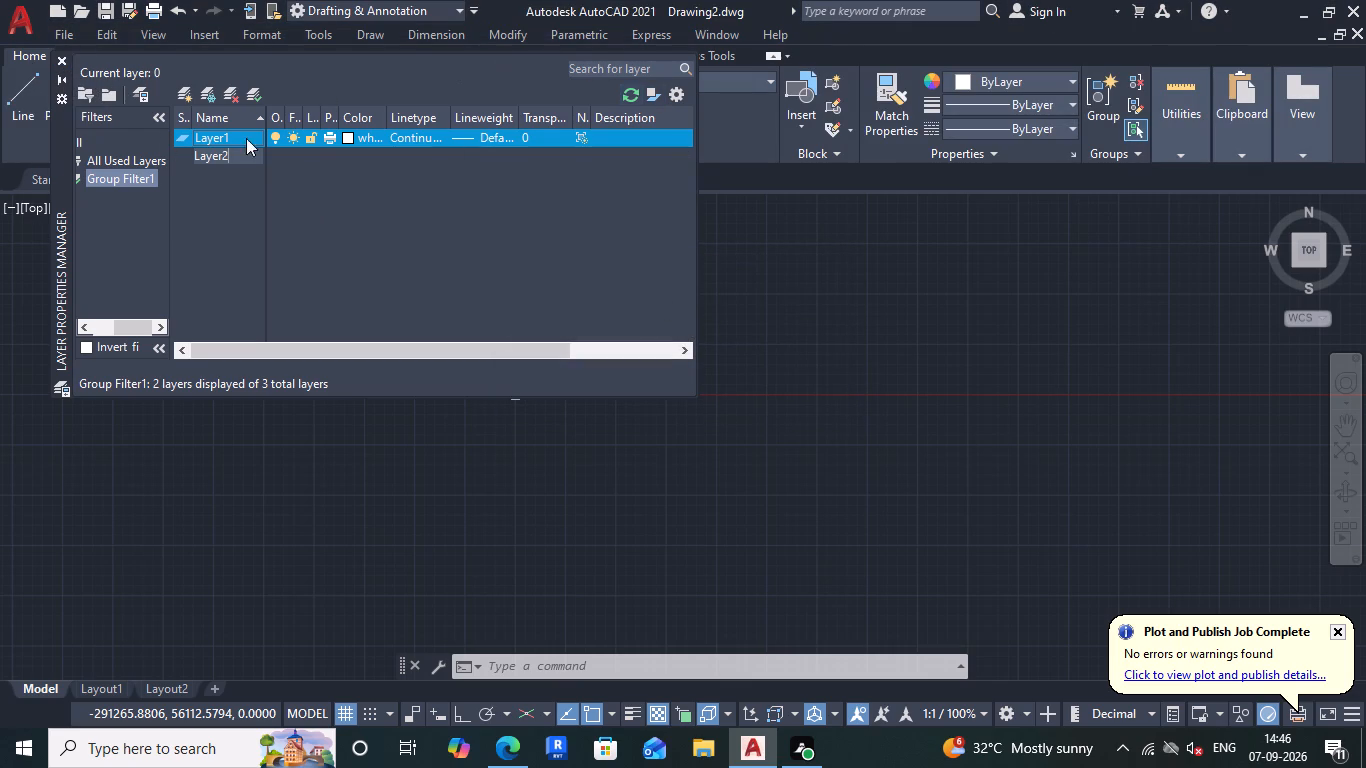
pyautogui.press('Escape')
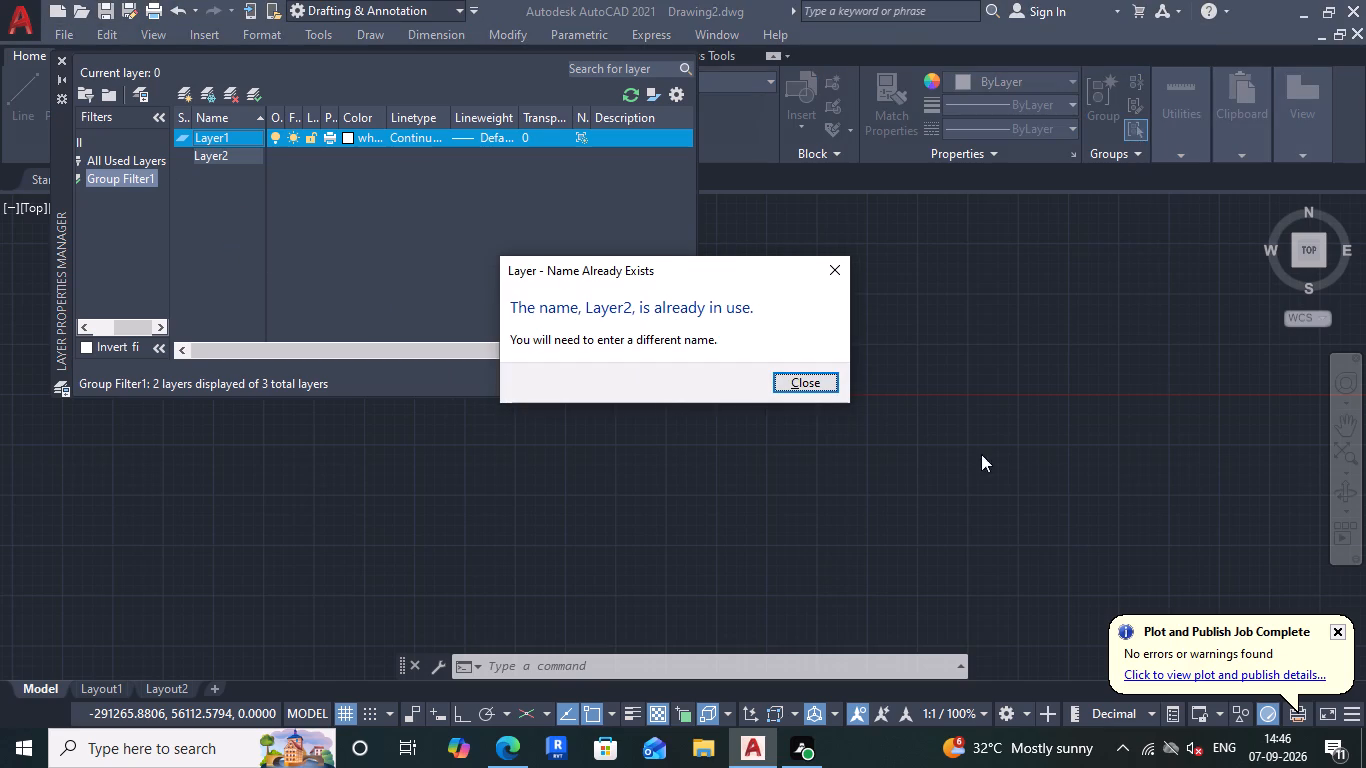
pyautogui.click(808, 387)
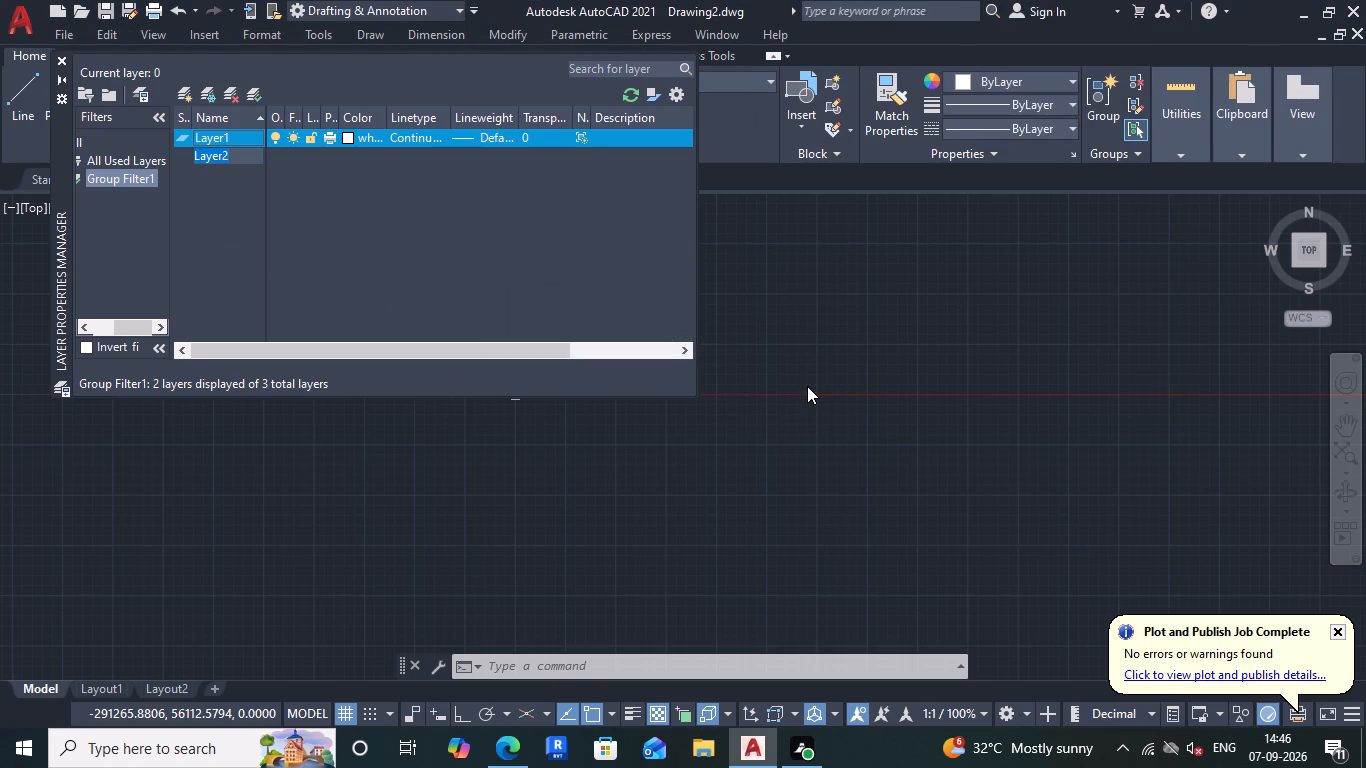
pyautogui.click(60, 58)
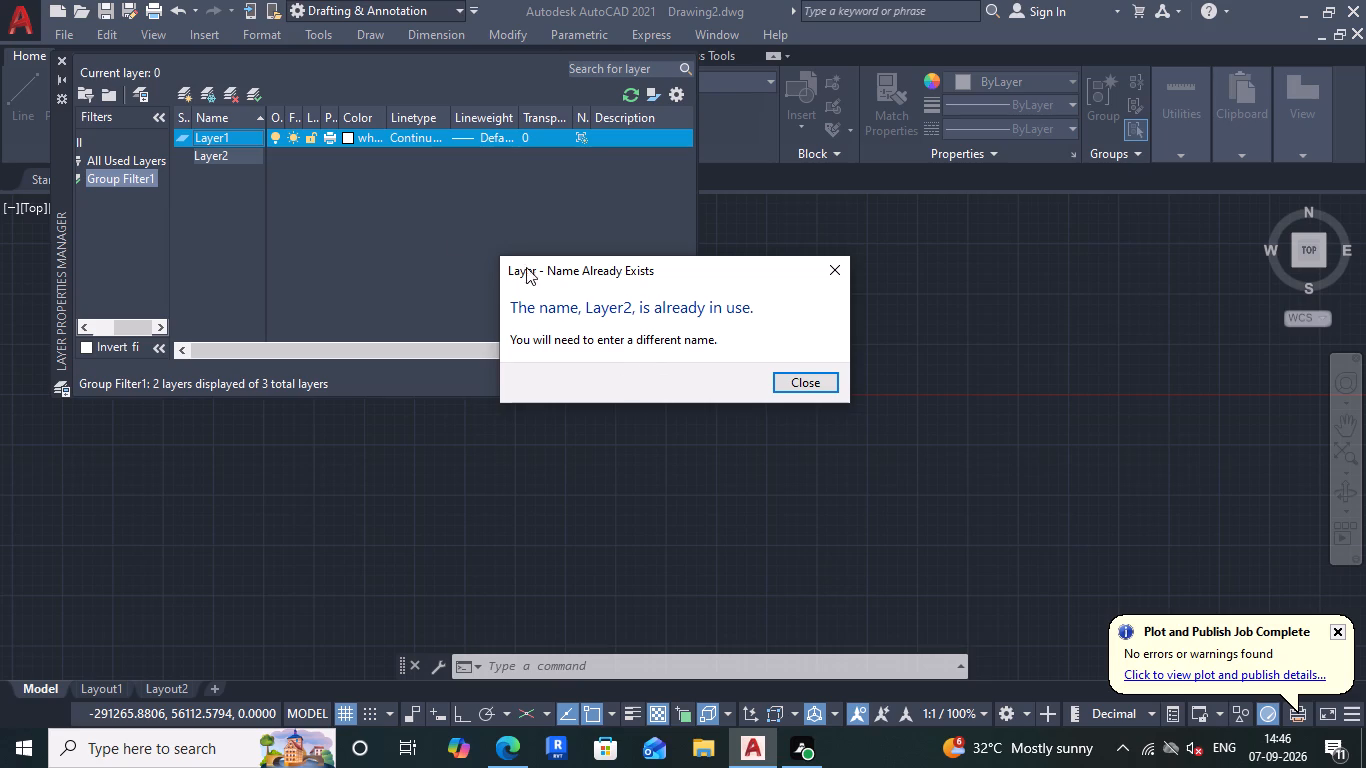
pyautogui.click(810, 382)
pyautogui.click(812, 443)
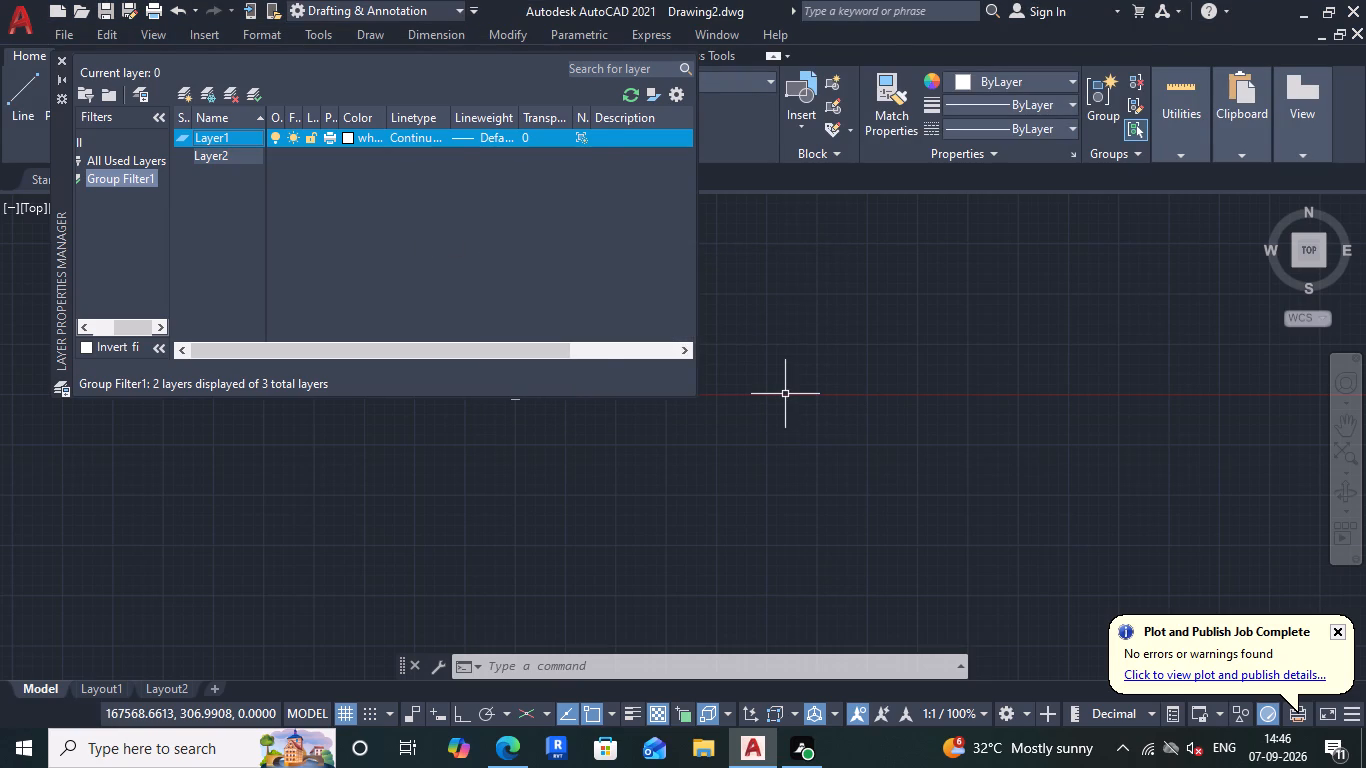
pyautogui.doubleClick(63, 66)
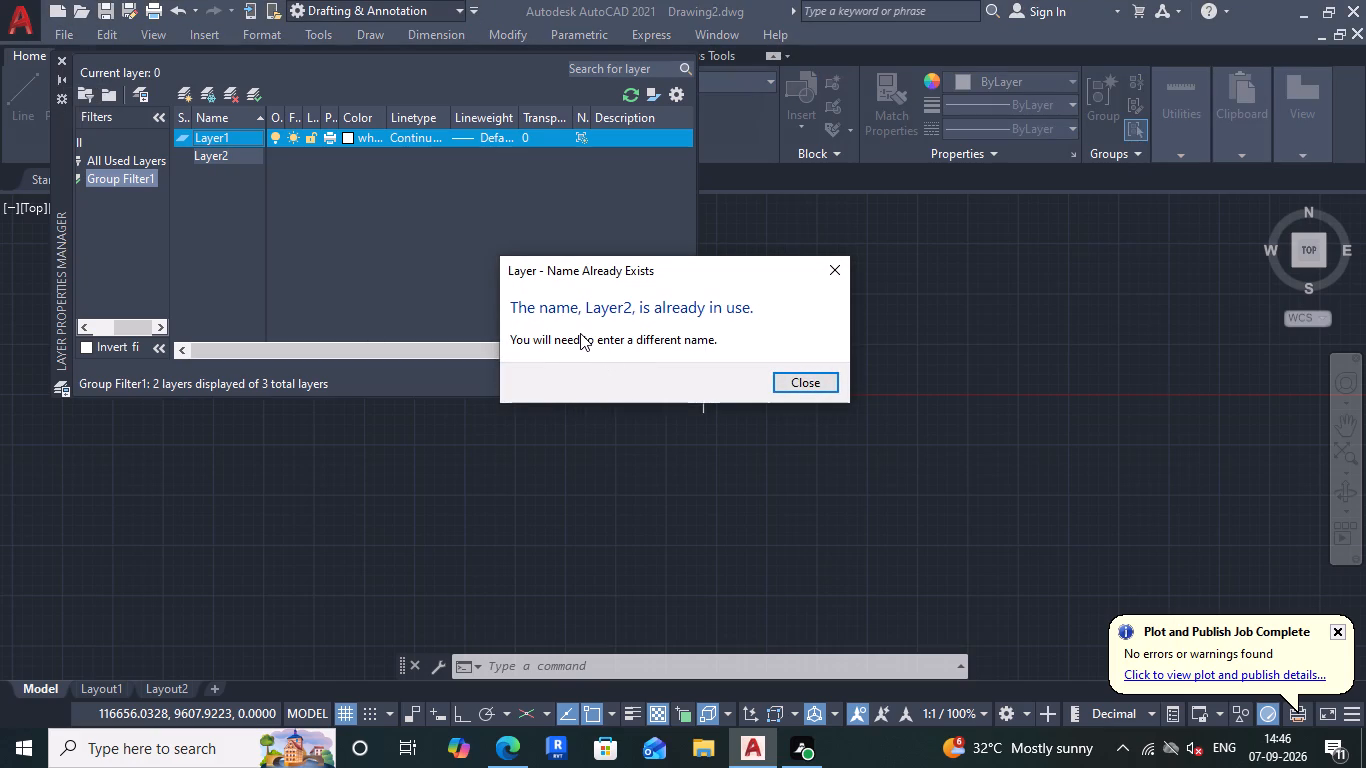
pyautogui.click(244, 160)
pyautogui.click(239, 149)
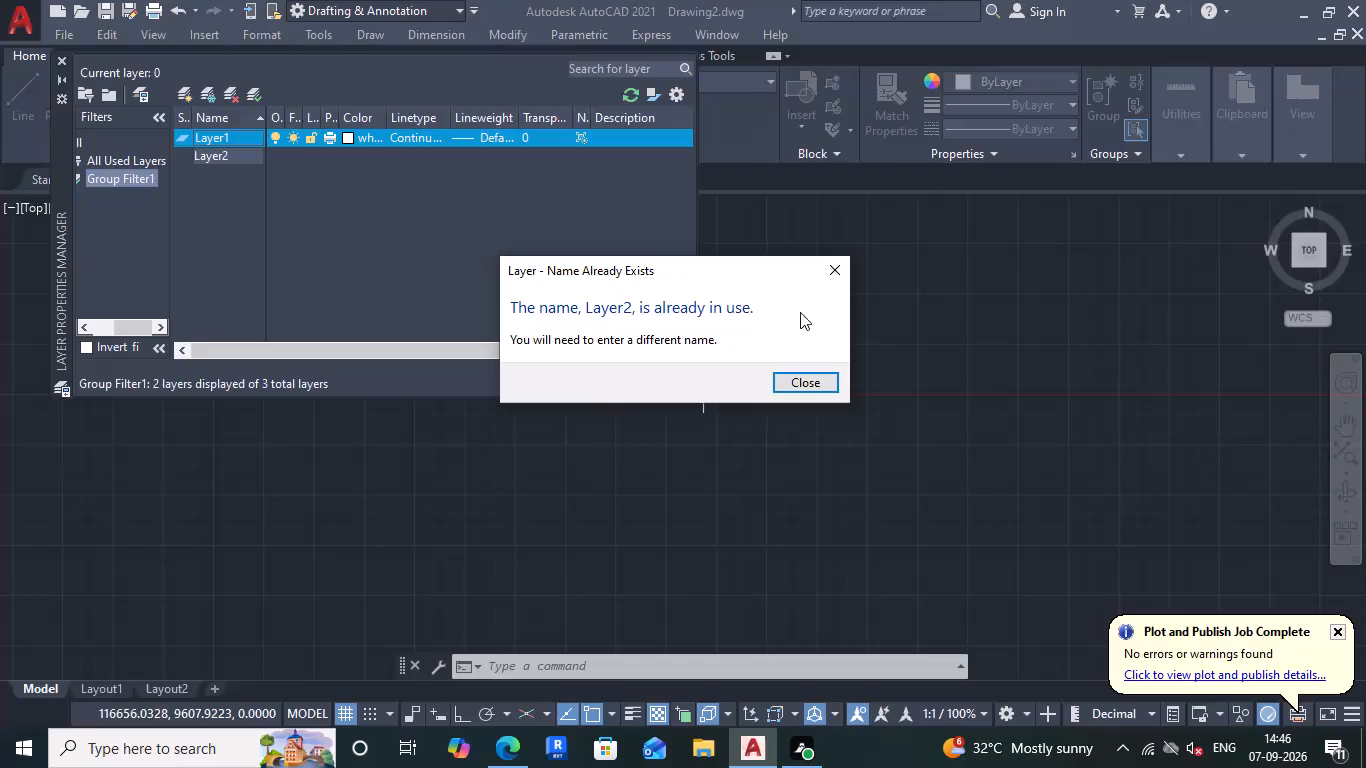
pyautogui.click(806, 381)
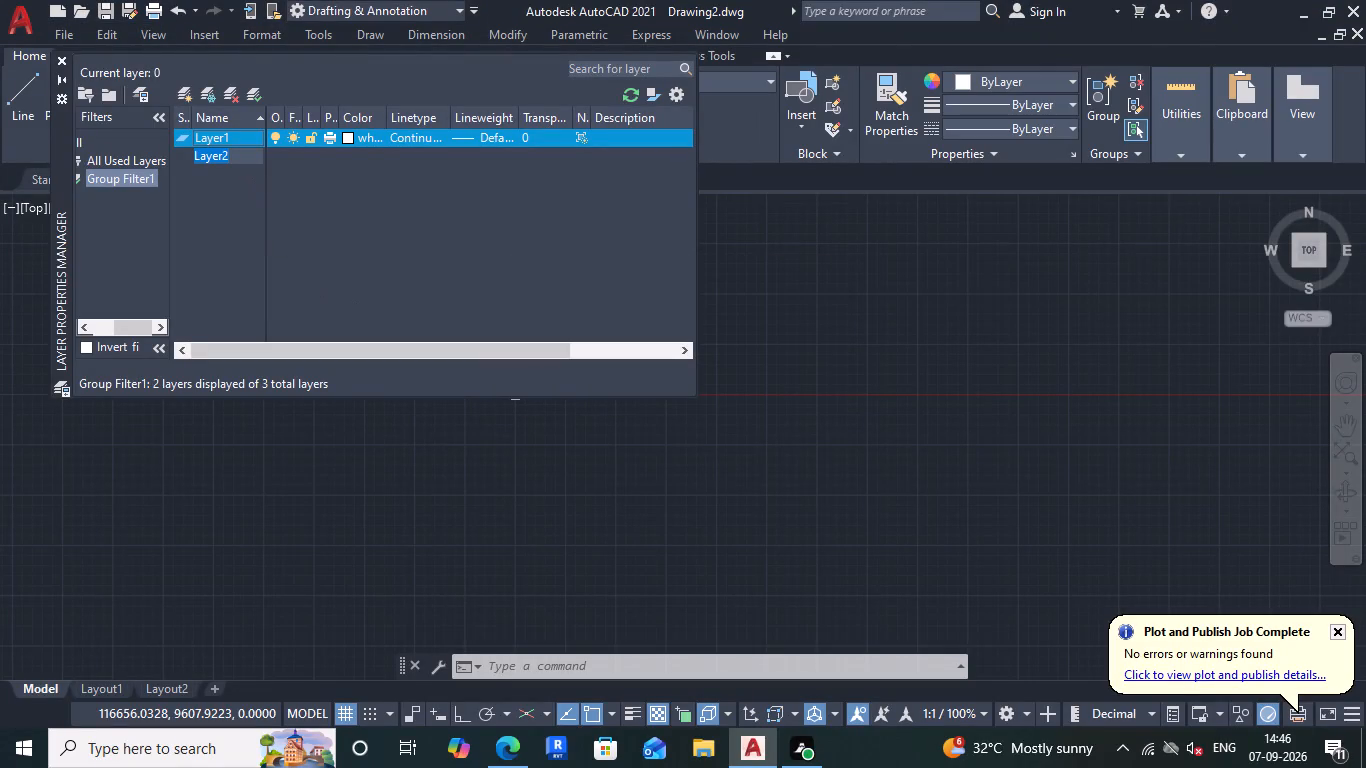
# Rename the Layer2 layer as lin and close the layer manager.
pyautogui.press('BackSpace')
pyautogui.press('BackSpace')
pyautogui.press('BackSpace')
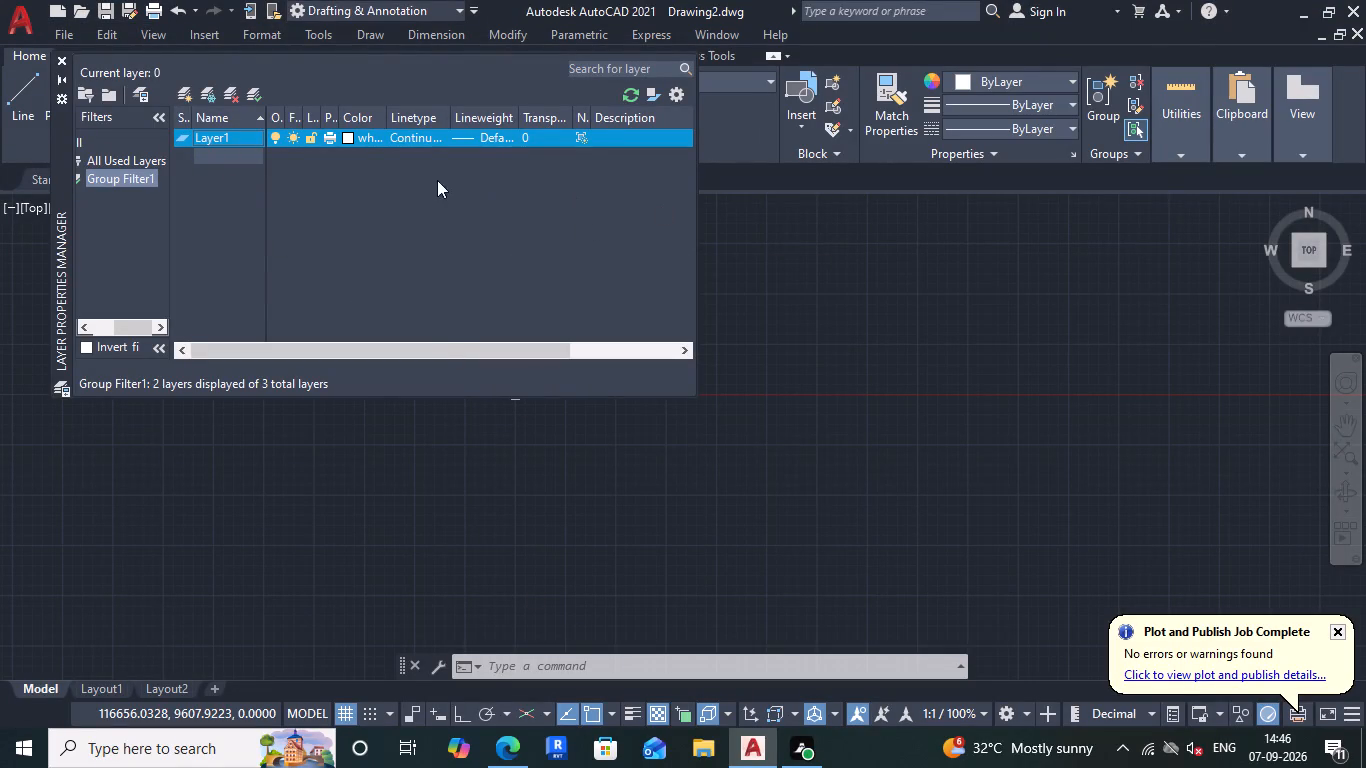
pyautogui.click(184, 138)
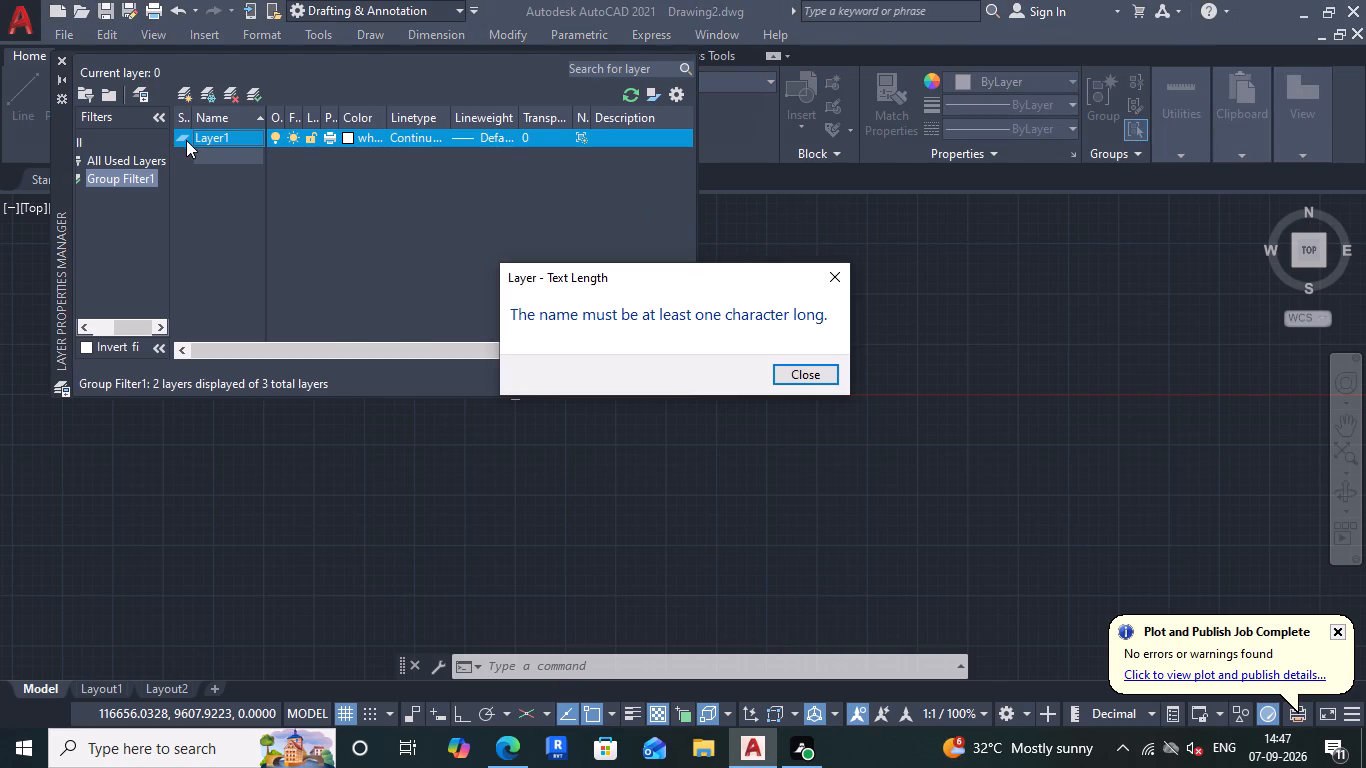
pyautogui.click(831, 375)
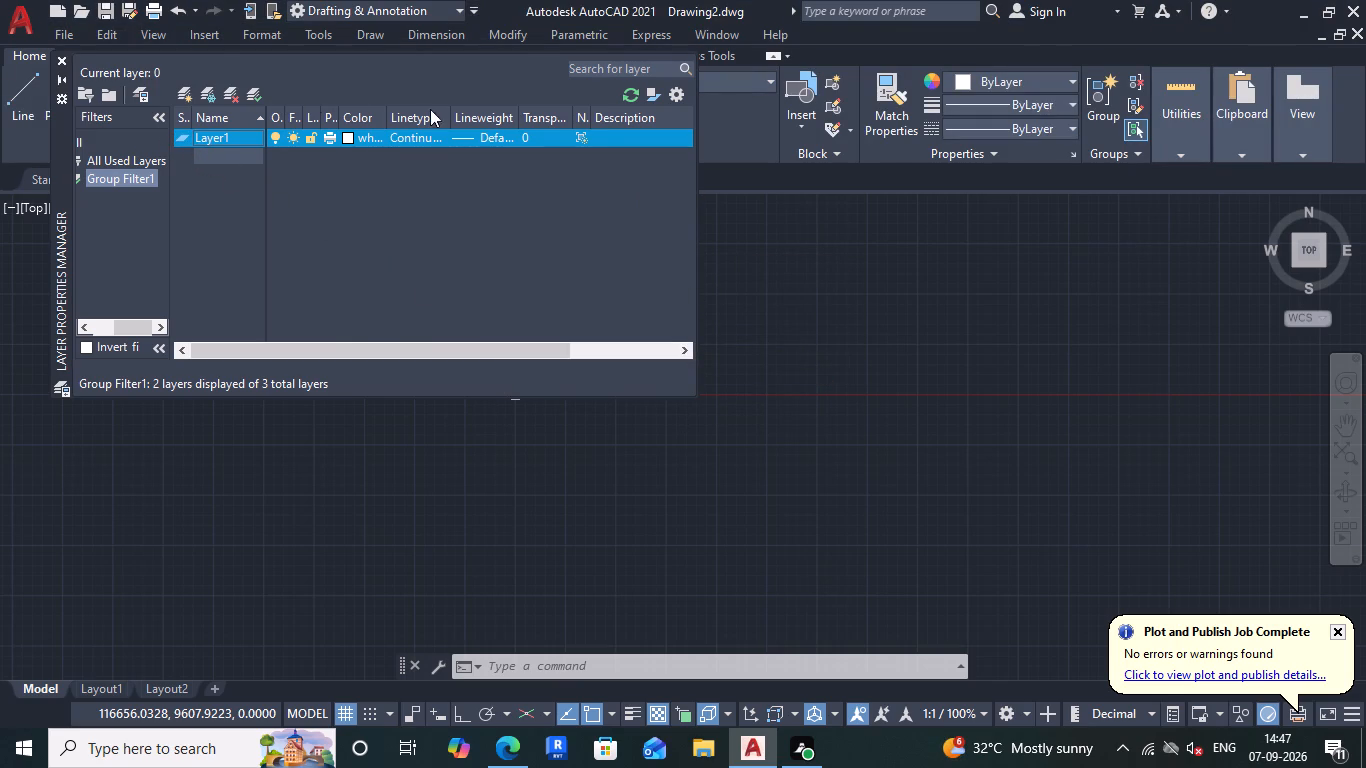
pyautogui.click(62, 60)
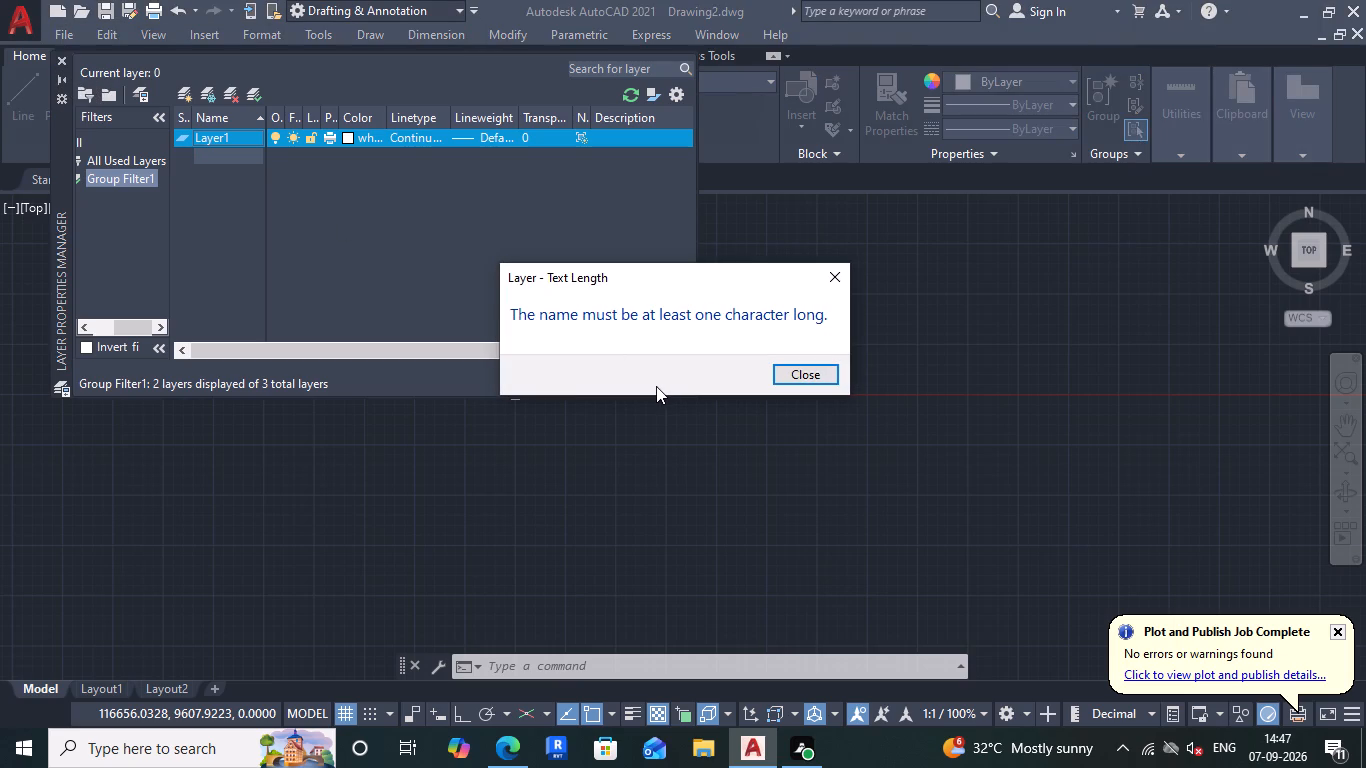
pyautogui.click(820, 380)
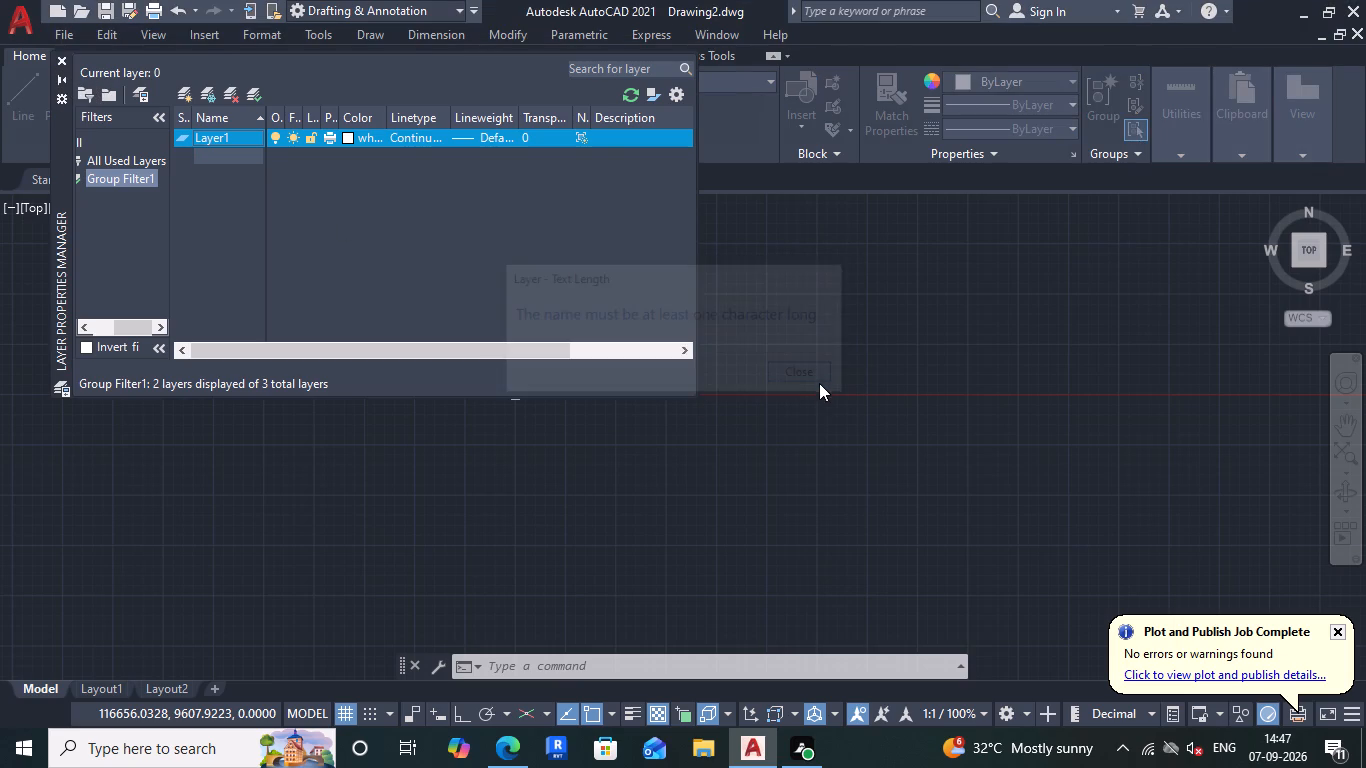
pyautogui.write('lin')
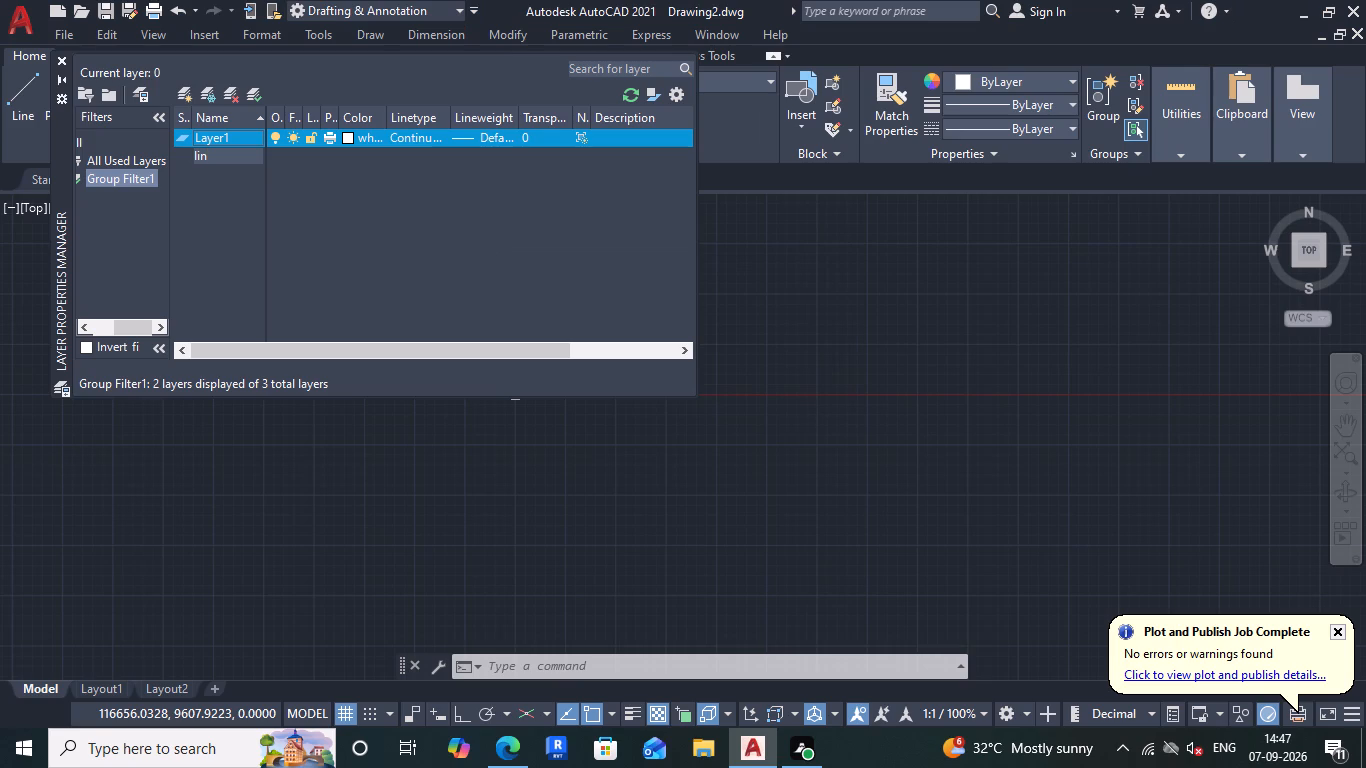
pyautogui.press('Return')
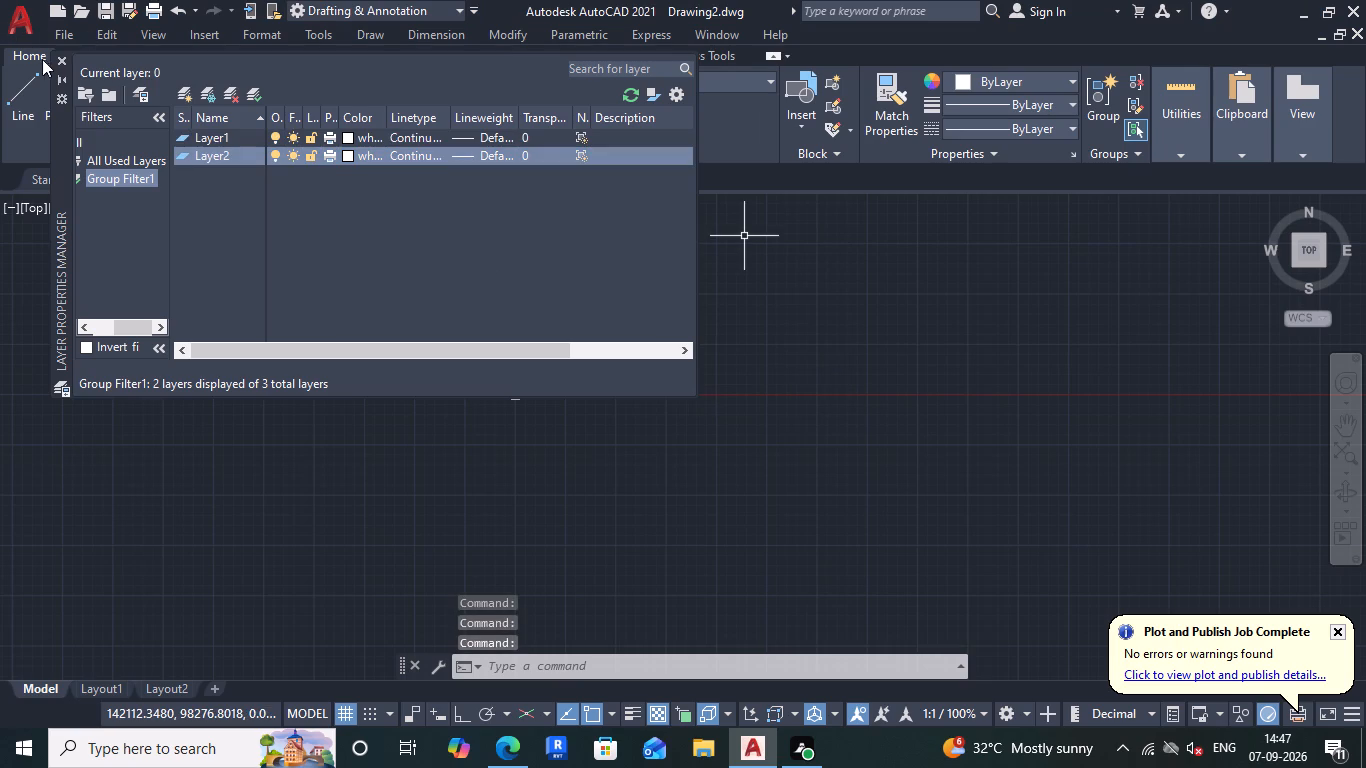
pyautogui.click(62, 61)
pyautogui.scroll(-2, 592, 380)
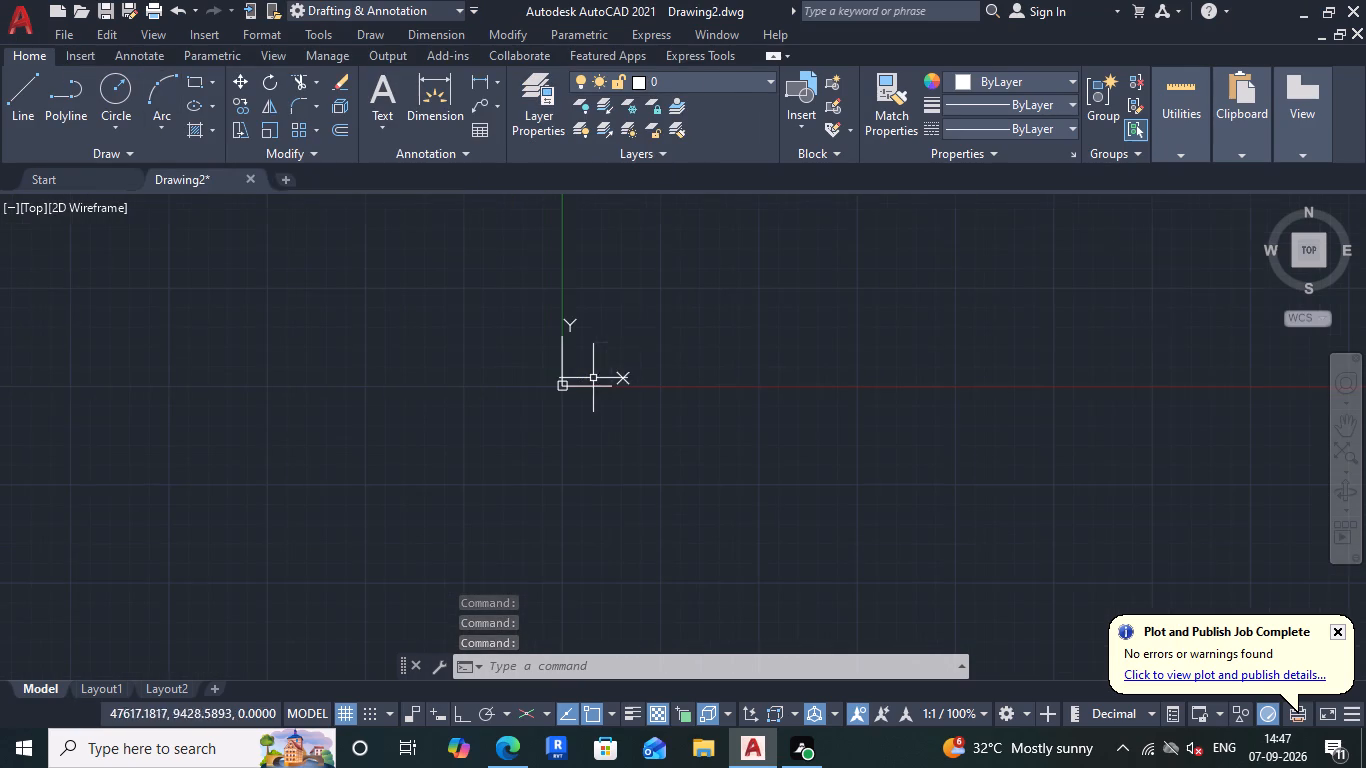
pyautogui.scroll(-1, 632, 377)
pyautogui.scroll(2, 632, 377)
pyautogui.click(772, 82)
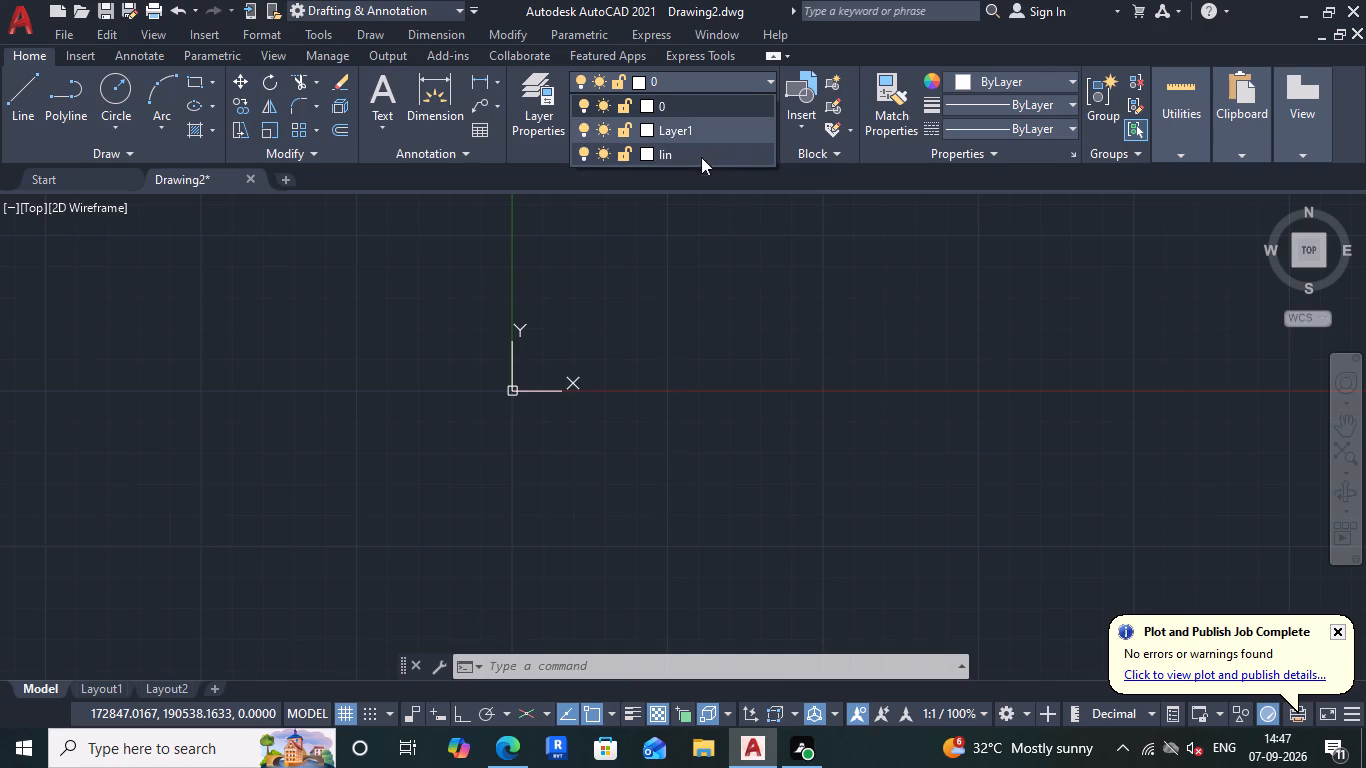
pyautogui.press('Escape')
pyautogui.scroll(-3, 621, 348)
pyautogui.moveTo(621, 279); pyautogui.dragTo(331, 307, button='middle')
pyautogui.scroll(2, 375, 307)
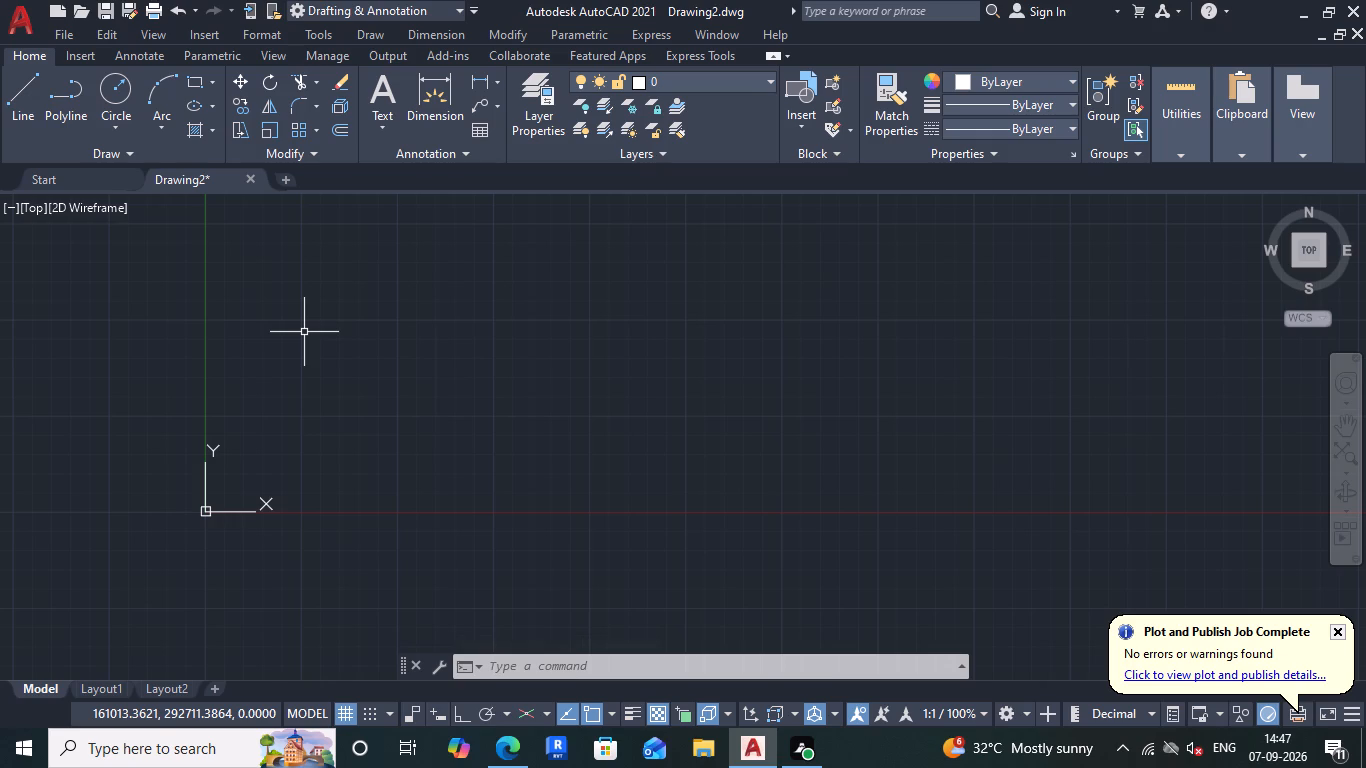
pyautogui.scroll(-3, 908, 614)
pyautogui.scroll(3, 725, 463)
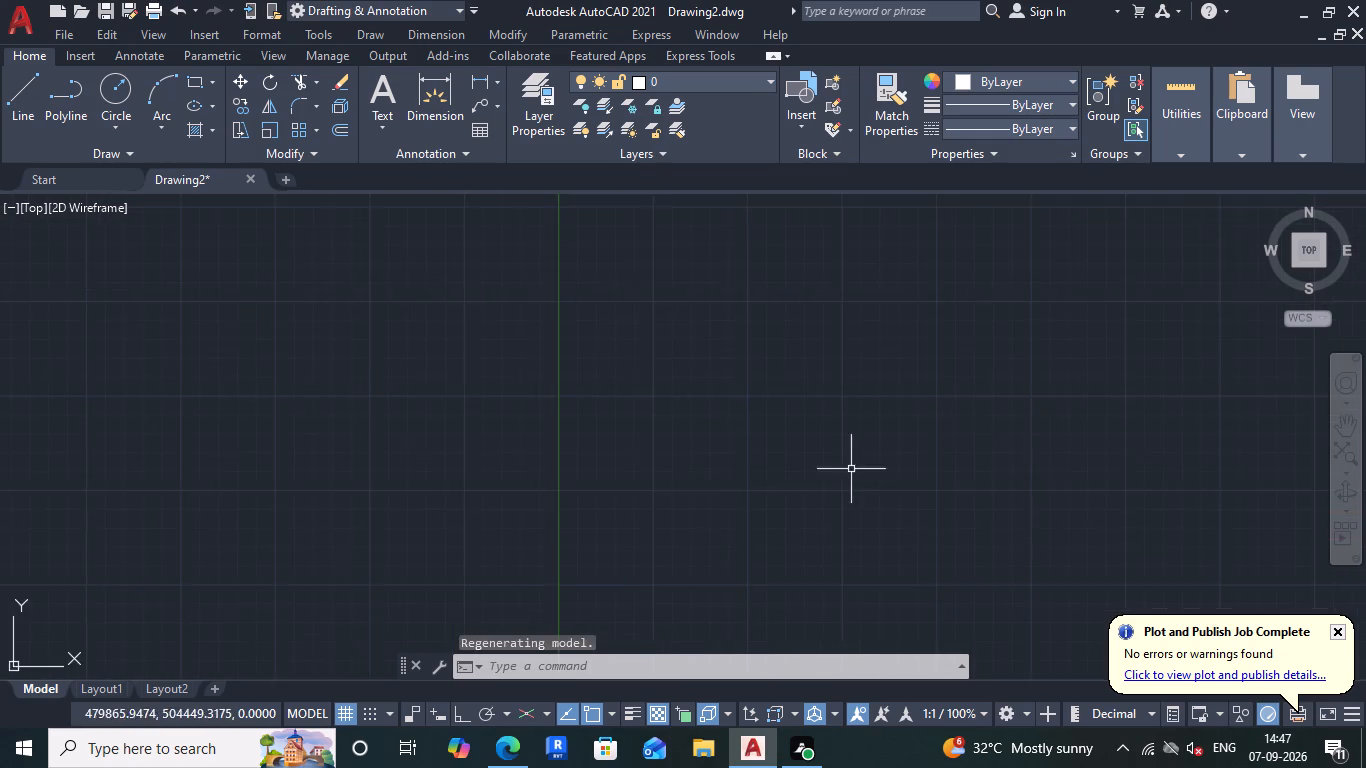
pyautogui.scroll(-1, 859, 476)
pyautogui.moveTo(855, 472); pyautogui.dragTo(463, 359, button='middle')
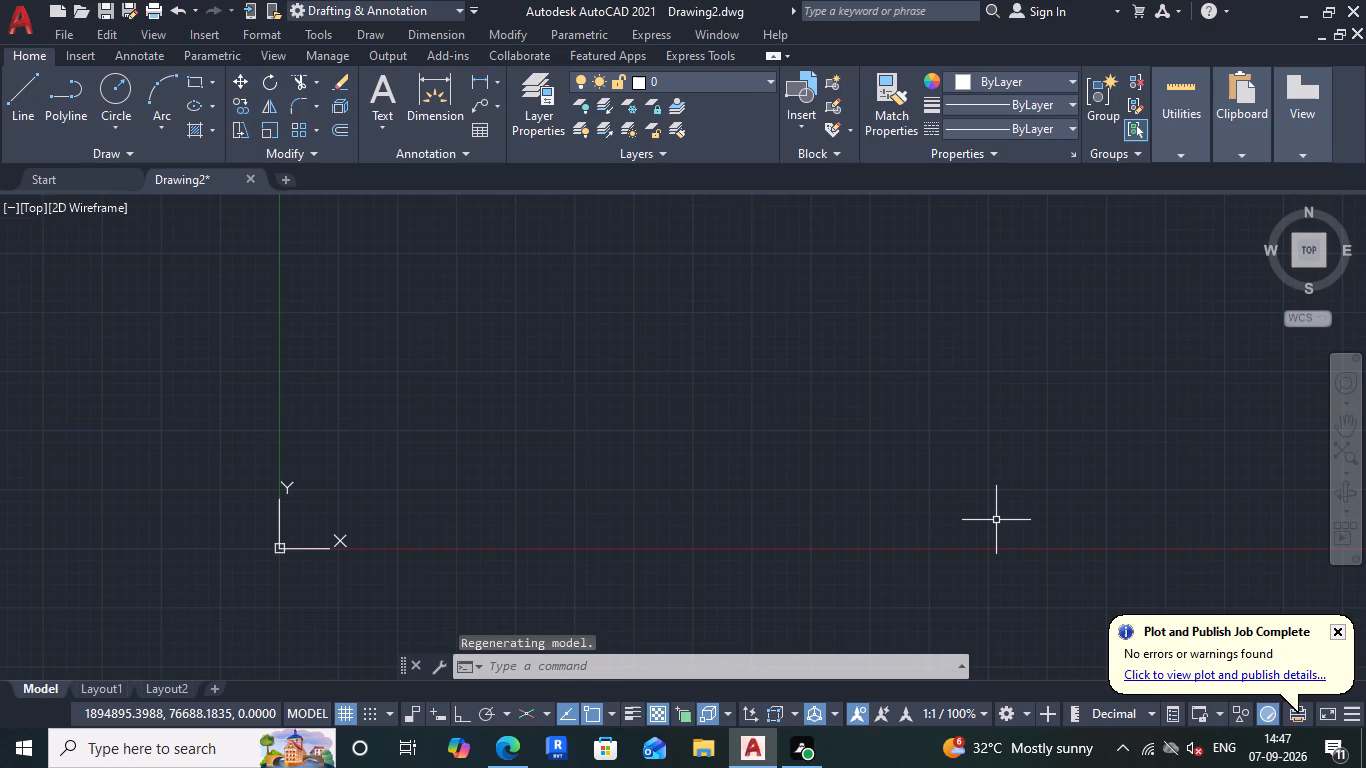
# Switch the drawing to isometric drafting on the left isoplane with ISODRAFT.
pyautogui.press('o')
pyautogui.press('BackSpace')
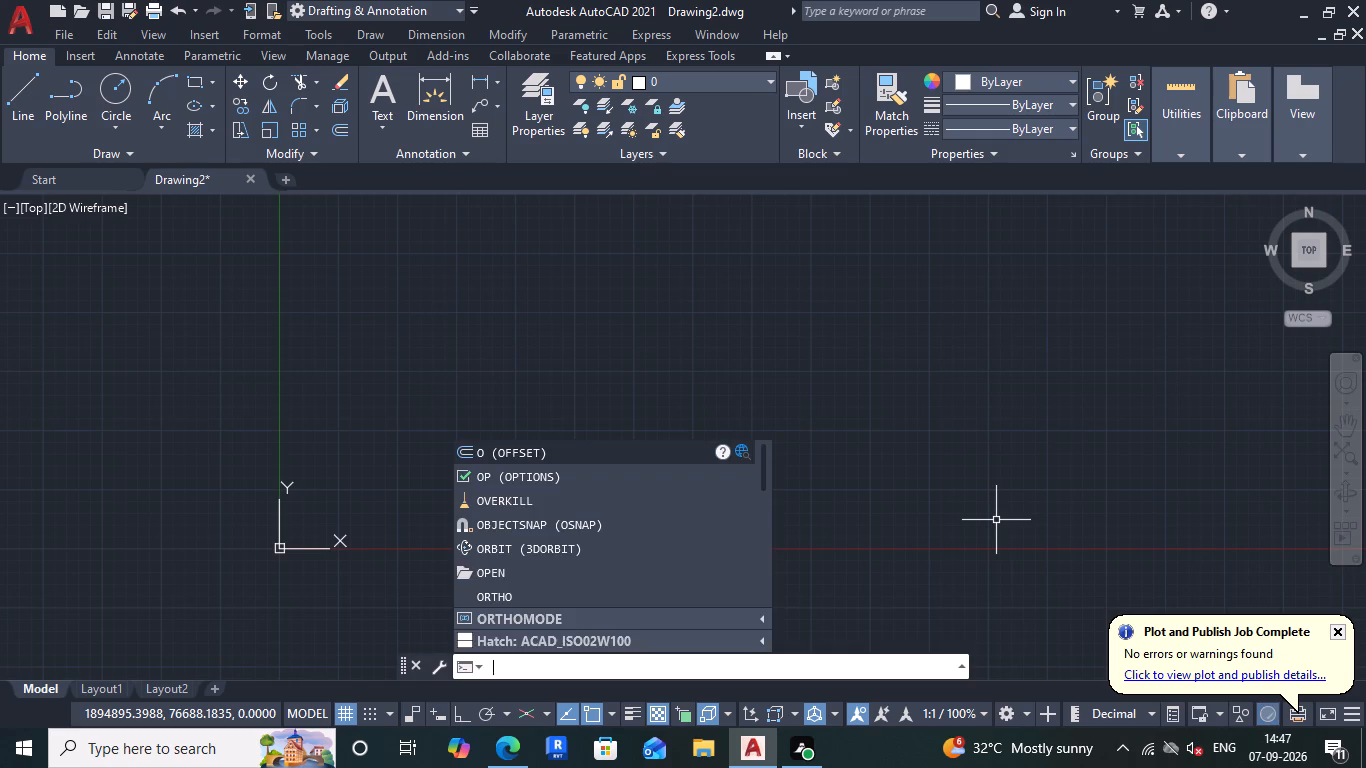
pyautogui.press('i')
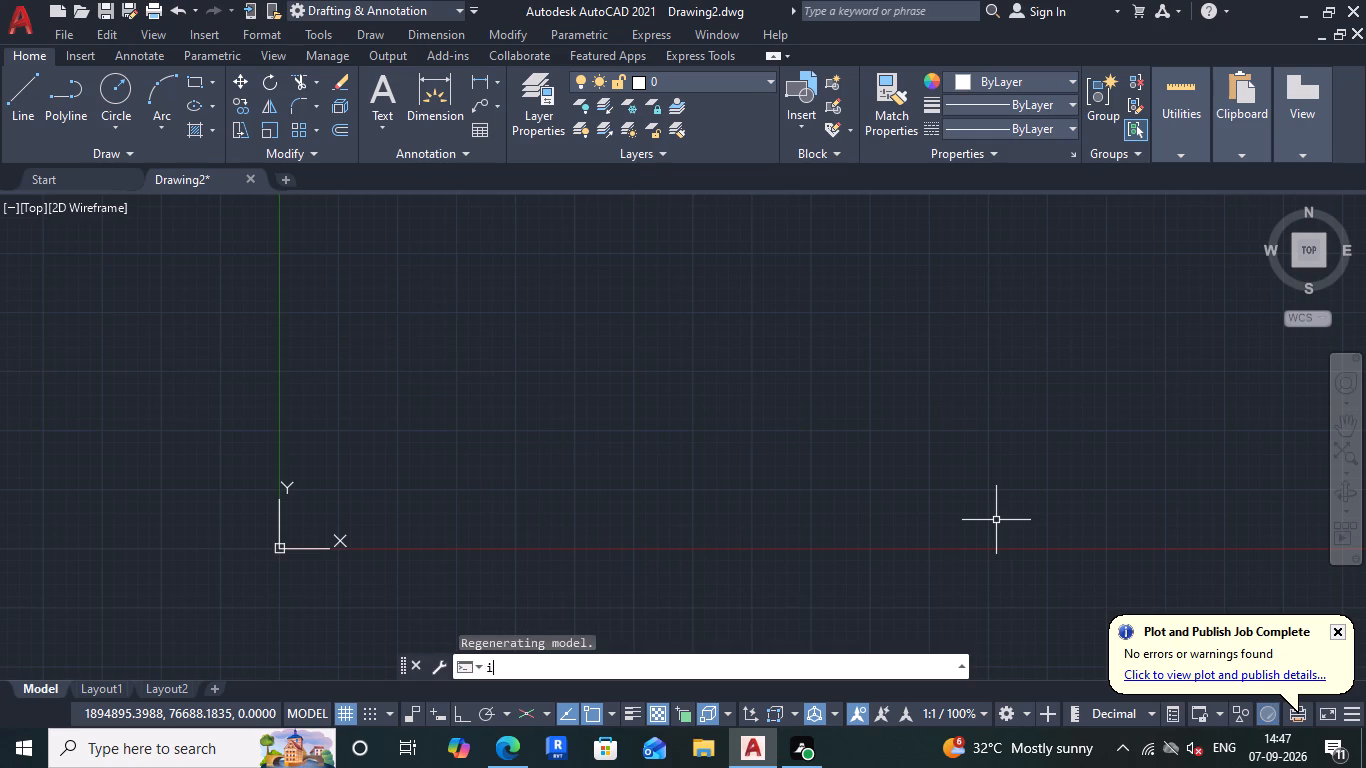
pyautogui.write('so')
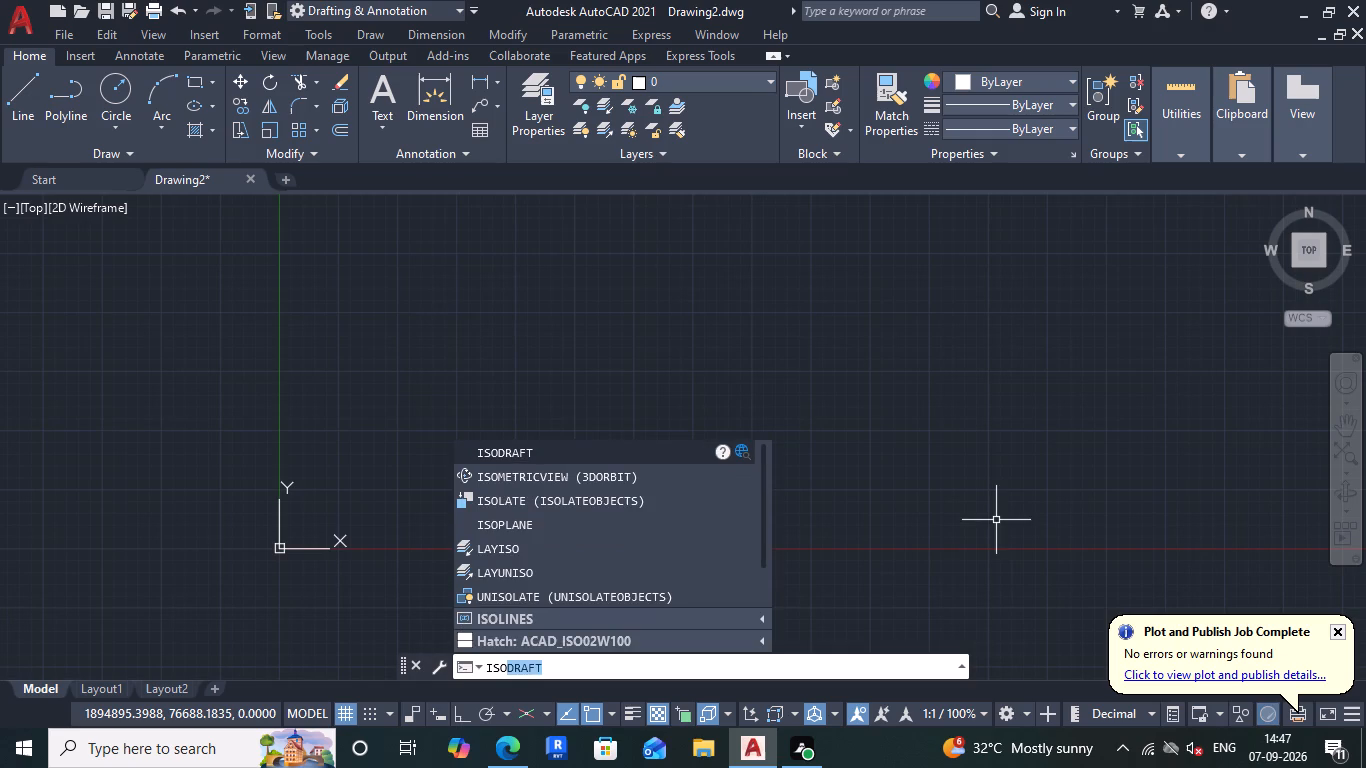
pyautogui.press('Return')
pyautogui.scroll(-1, 842, 544)
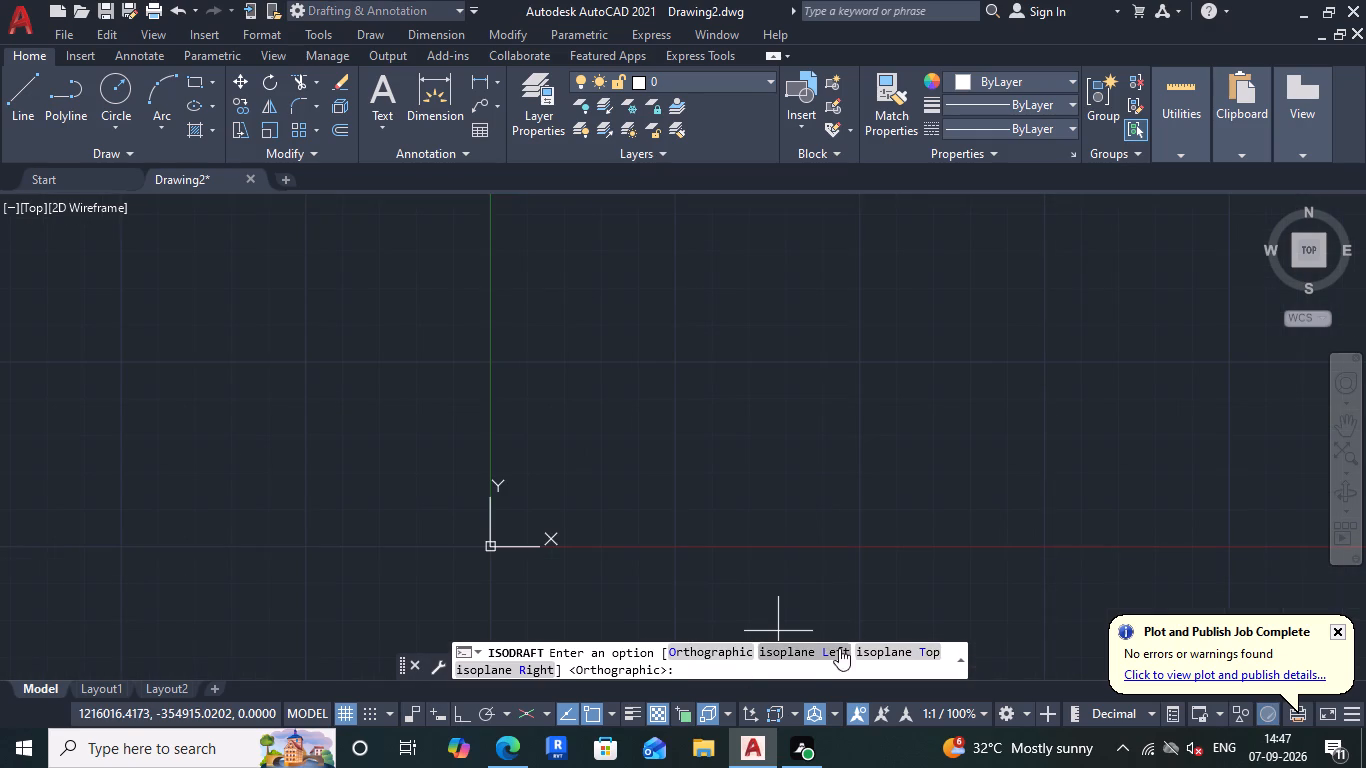
pyautogui.click(809, 655)
# With Ortho on and the top isoplane active, draw a 48-unit line at 30° from a freely chosen start point.
pyautogui.moveTo(821, 536); pyautogui.dragTo(621, 434, button='middle')
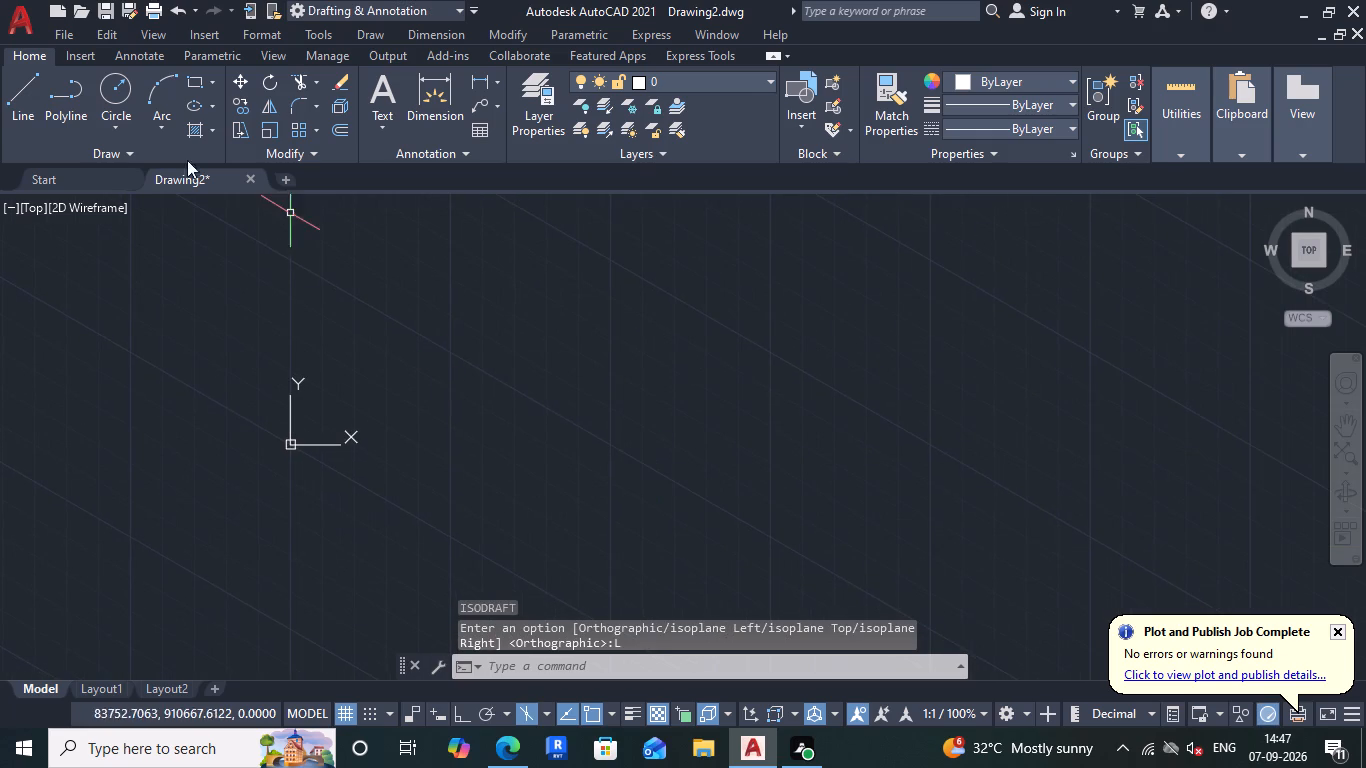
pyautogui.click(18, 103)
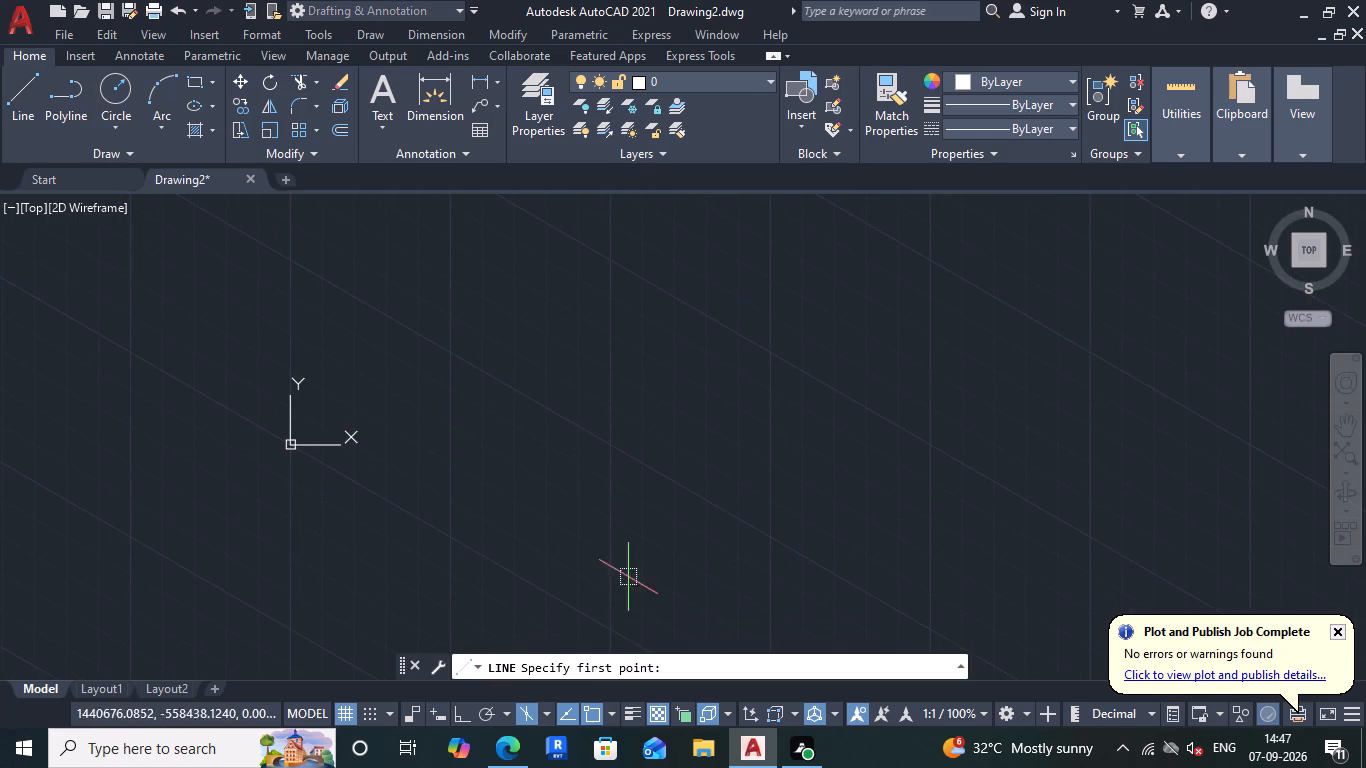
pyautogui.click(455, 715)
pyautogui.click(503, 394)
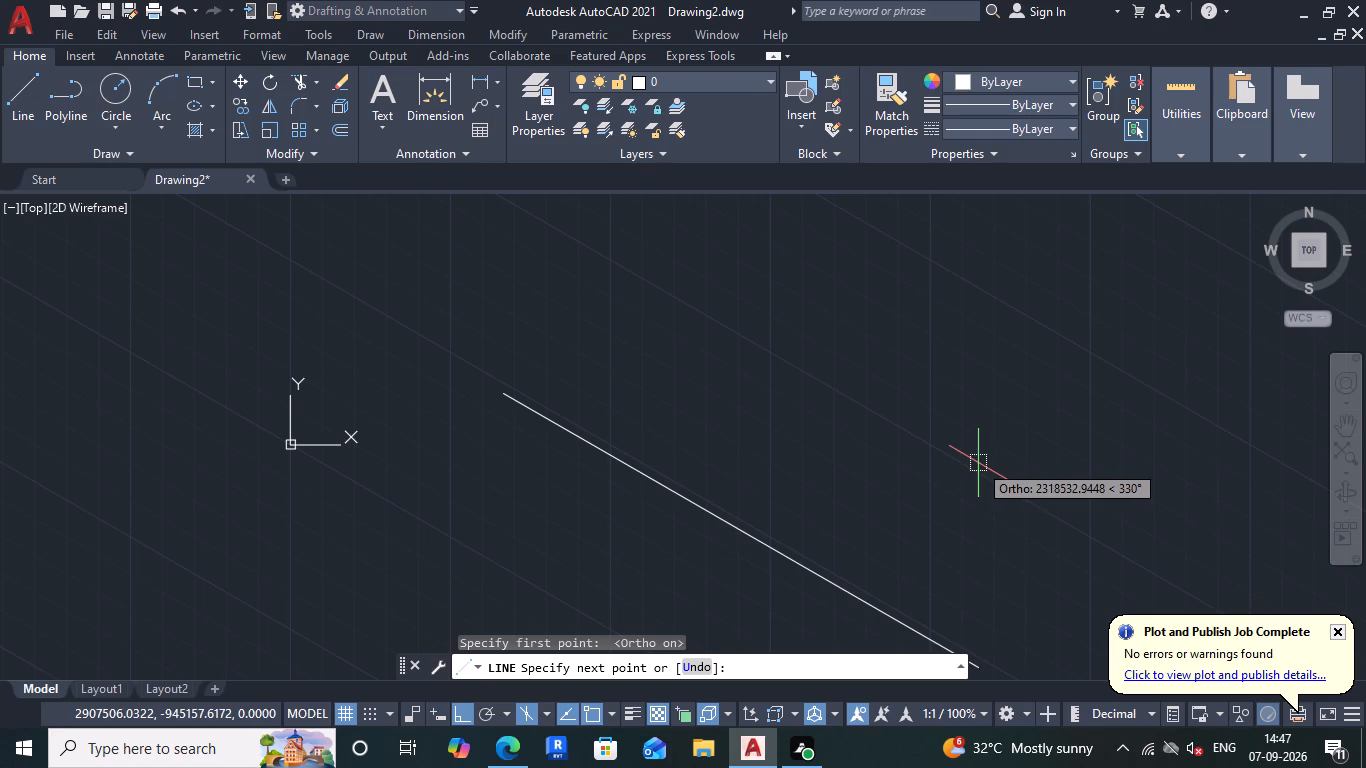
pyautogui.press('F5')
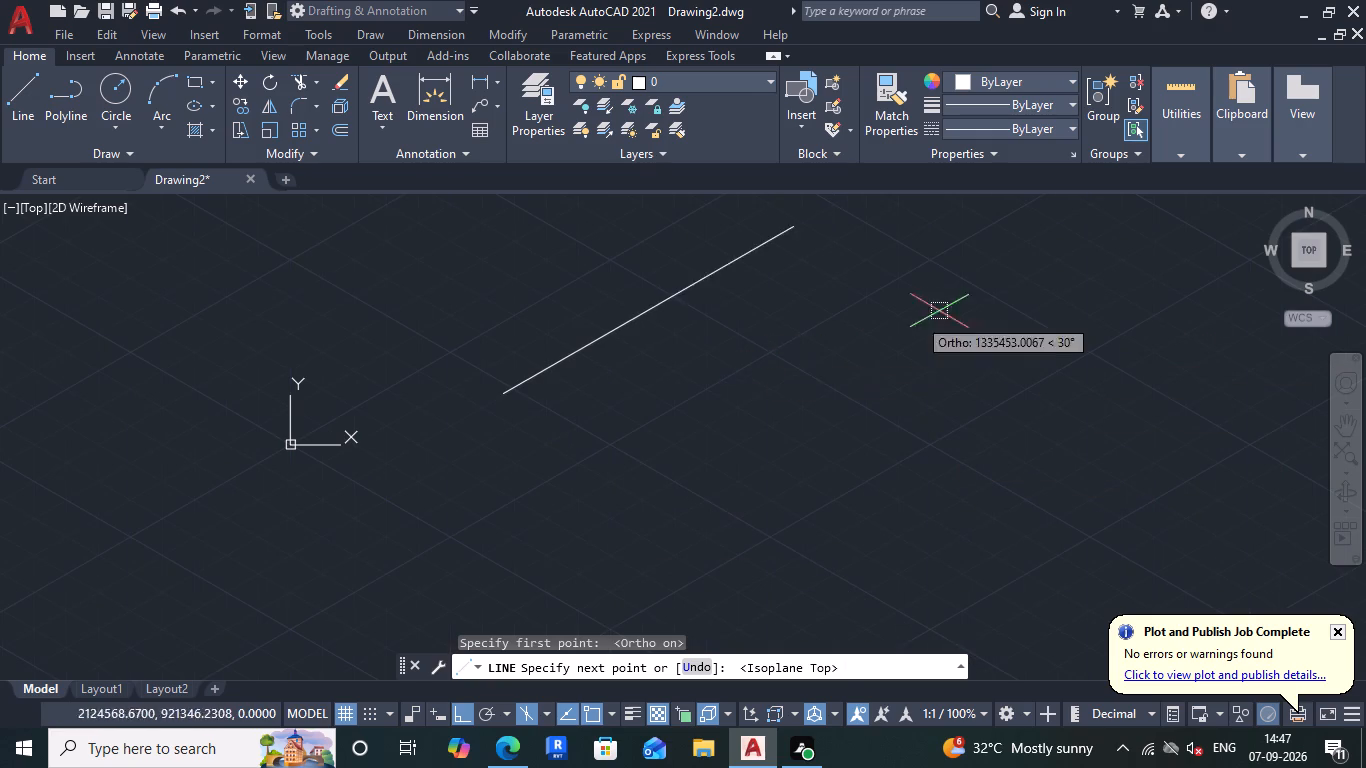
pyautogui.moveTo(683, 382); pyautogui.dragTo(840, 545, button='middle')
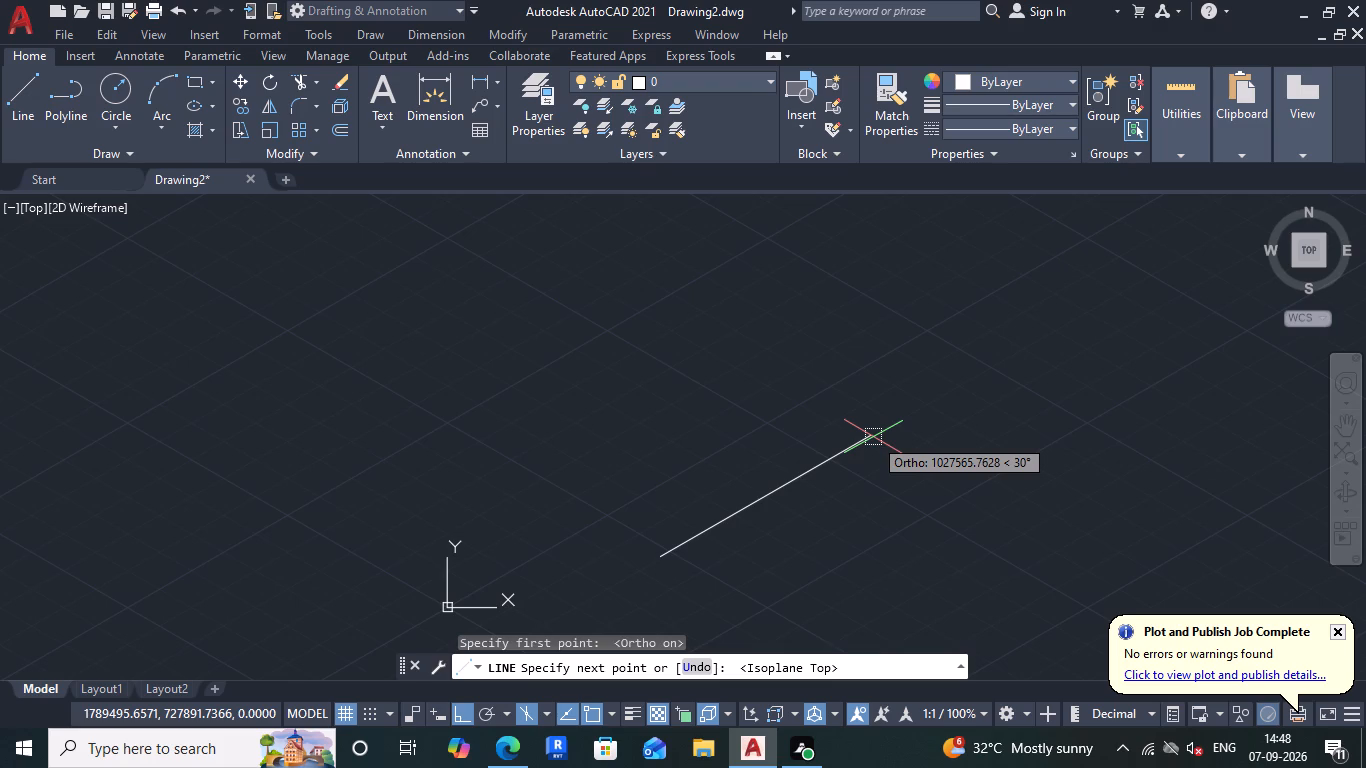
pyautogui.write('48')
pyautogui.press('Return')
# On the right isoplane, continue the line 15 up and 48 back at 210°, closing the parallelogram at the start point.
pyautogui.scroll(3, 643, 565)
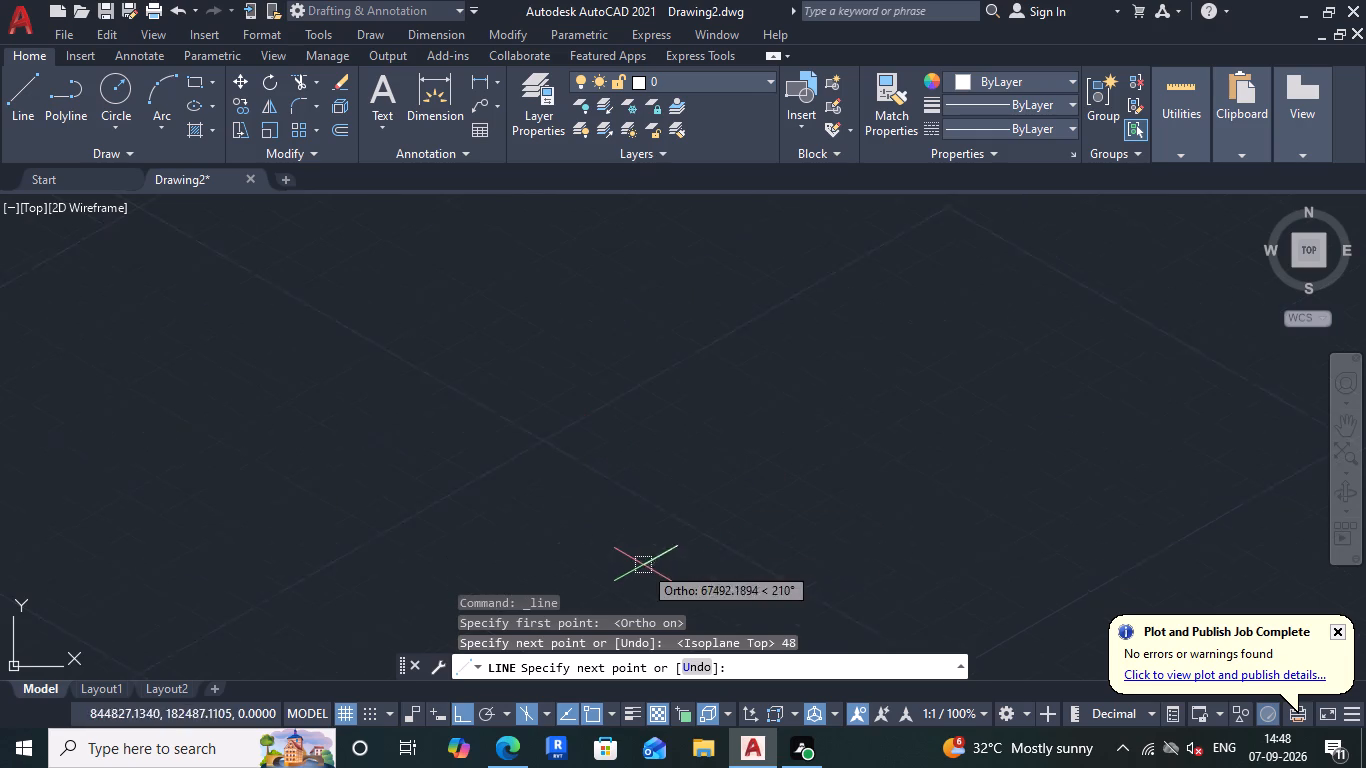
pyautogui.scroll(2, 643, 565)
pyautogui.scroll(5, 724, 515)
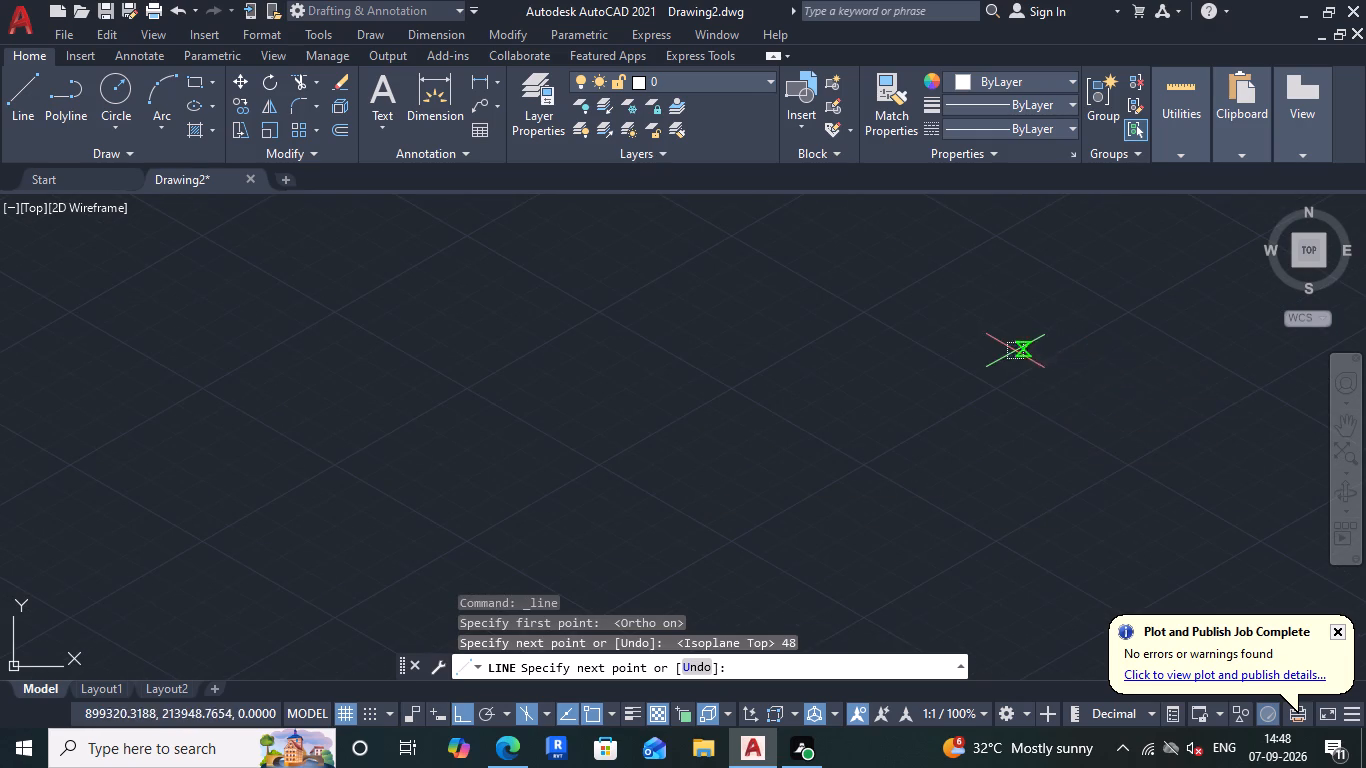
pyautogui.scroll(4, 1040, 353)
pyautogui.scroll(5, 766, 270)
pyautogui.moveTo(975, 319); pyautogui.dragTo(0, 86, button='middle')
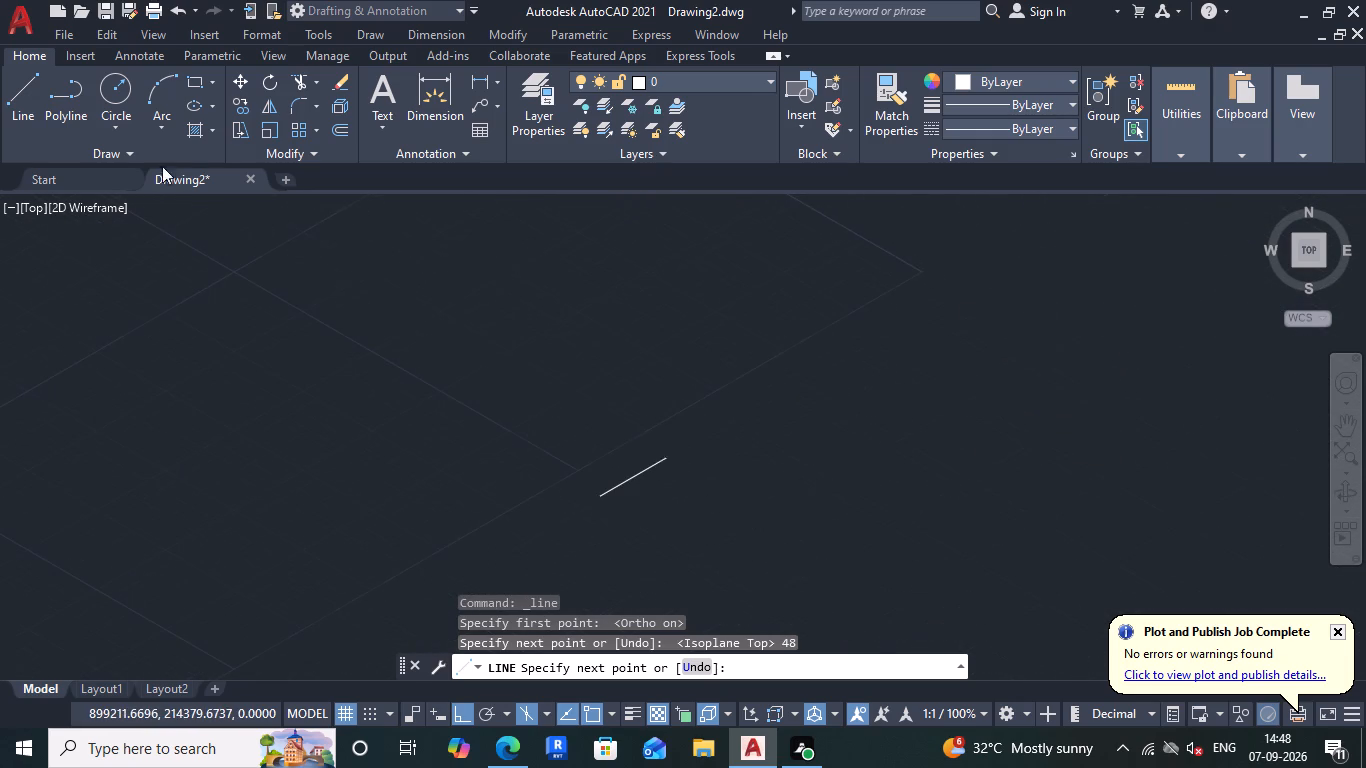
pyautogui.scroll(2, 645, 489)
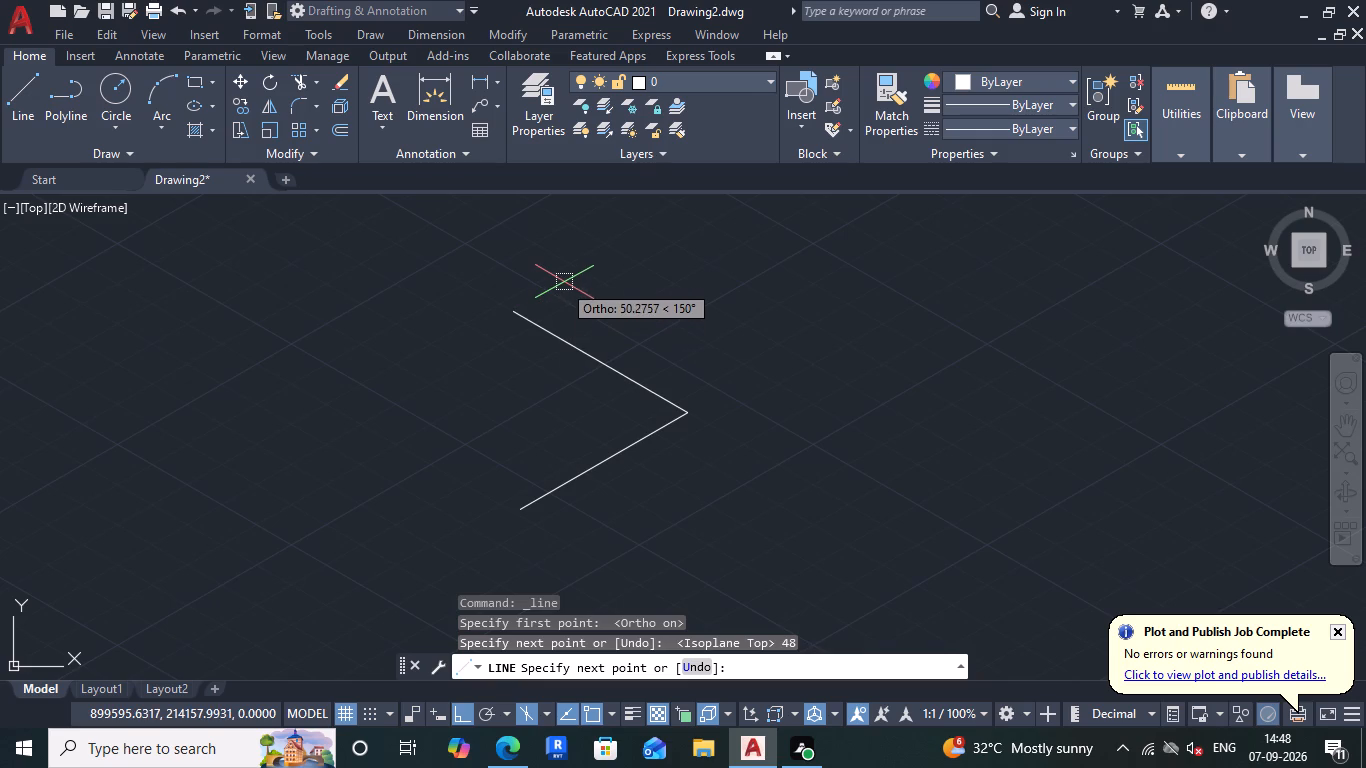
pyautogui.press('F5')
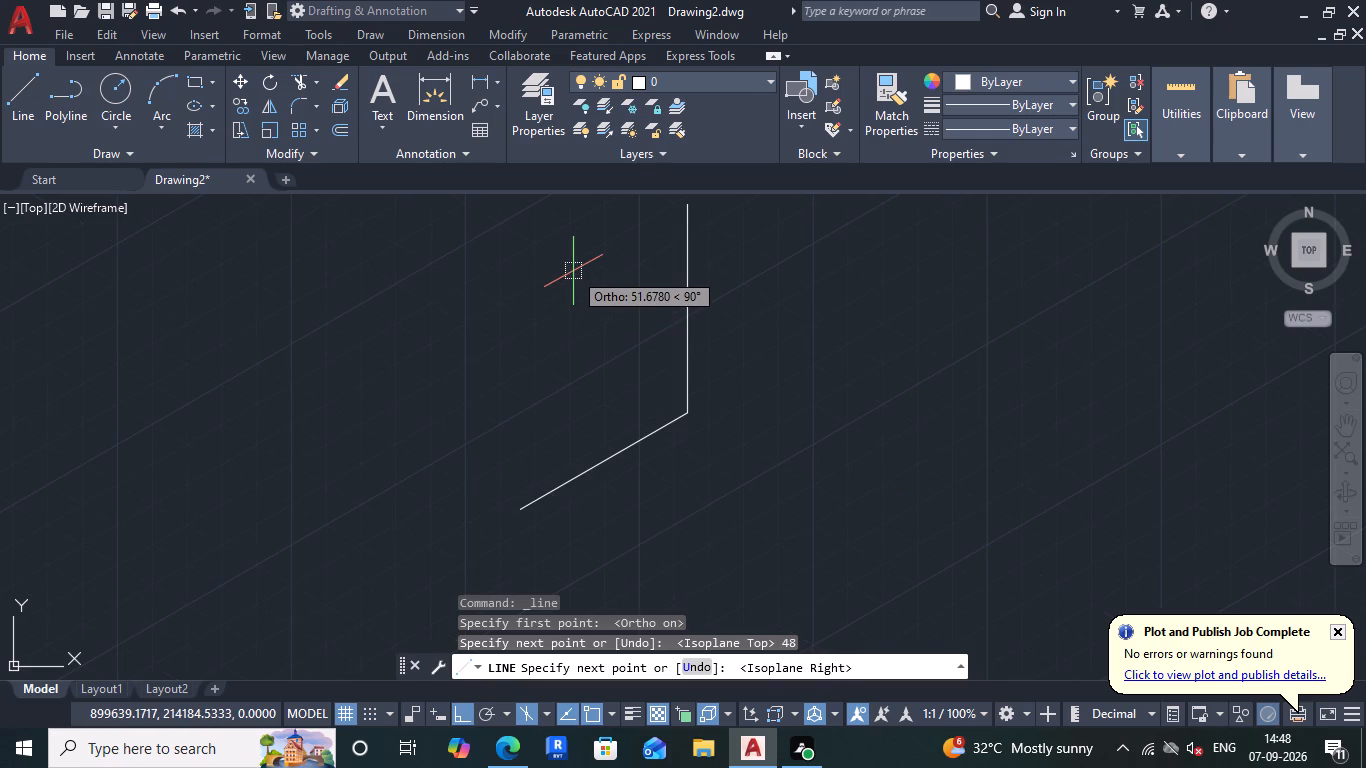
pyautogui.write('15')
pyautogui.press('Return')
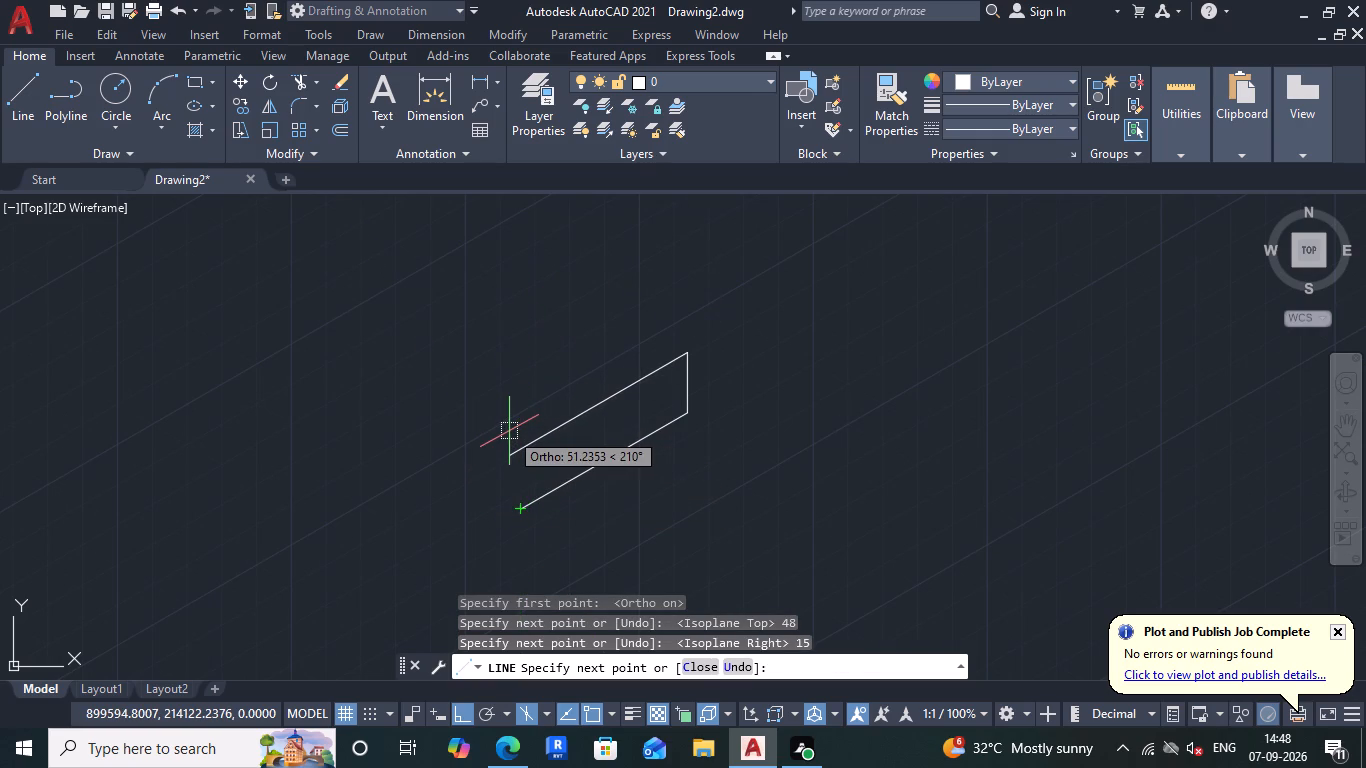
pyautogui.write('48')
pyautogui.press('Return')
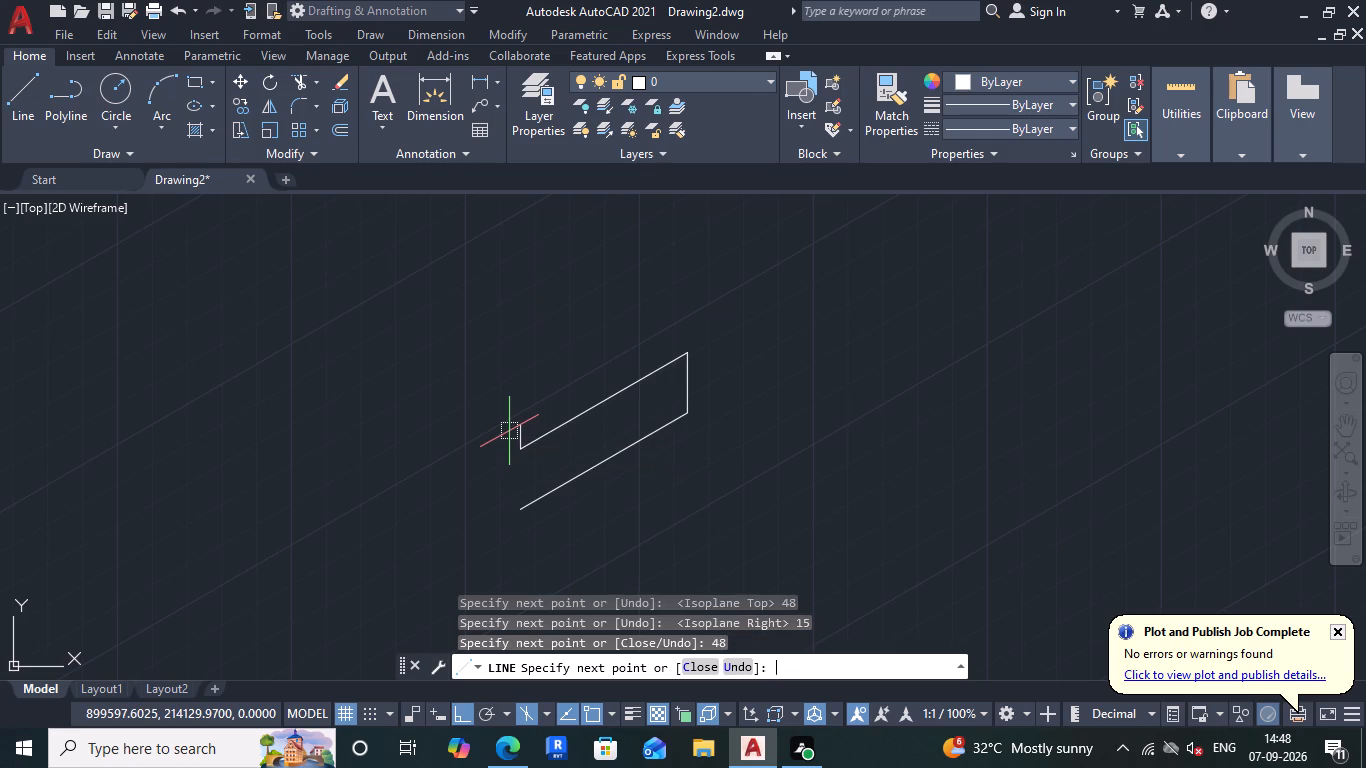
pyautogui.scroll(-1, 509, 431)
pyautogui.scroll(2, 515, 481)
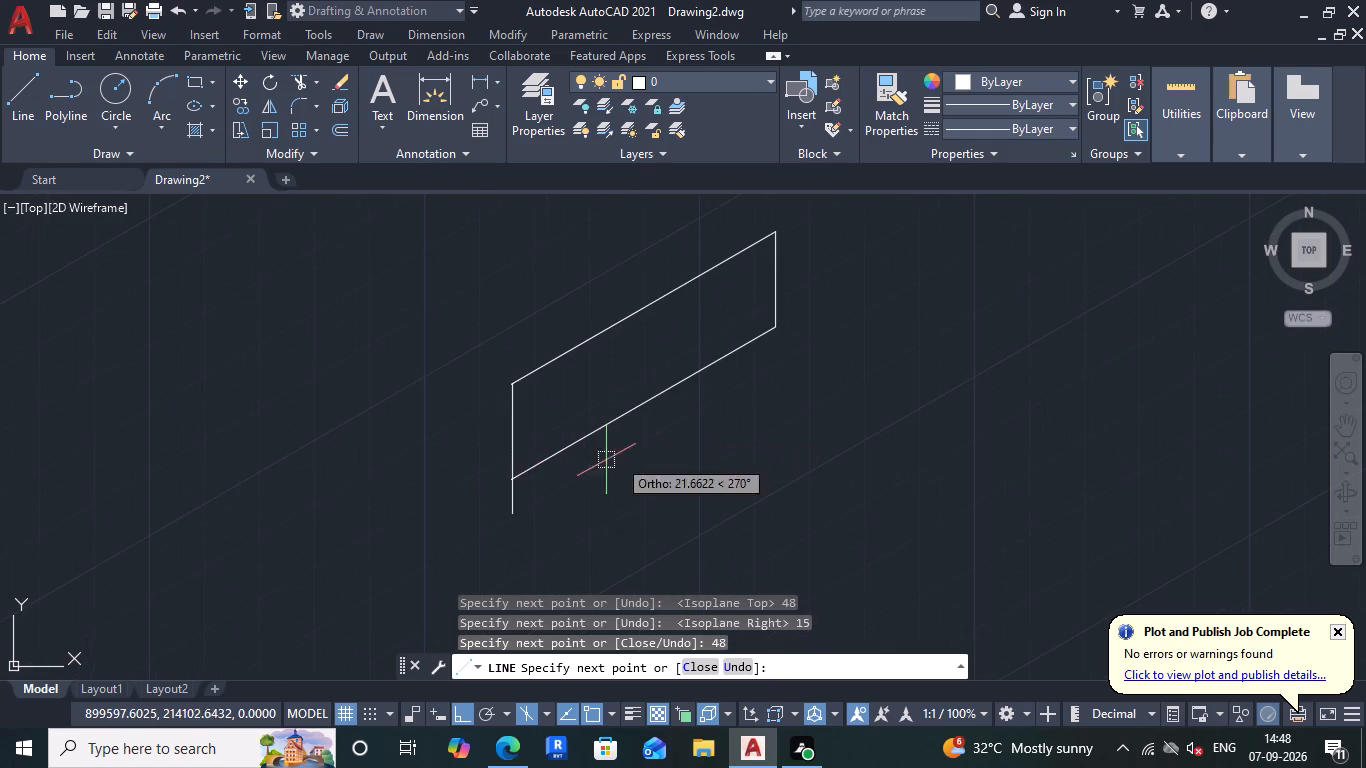
pyautogui.click(515, 481)
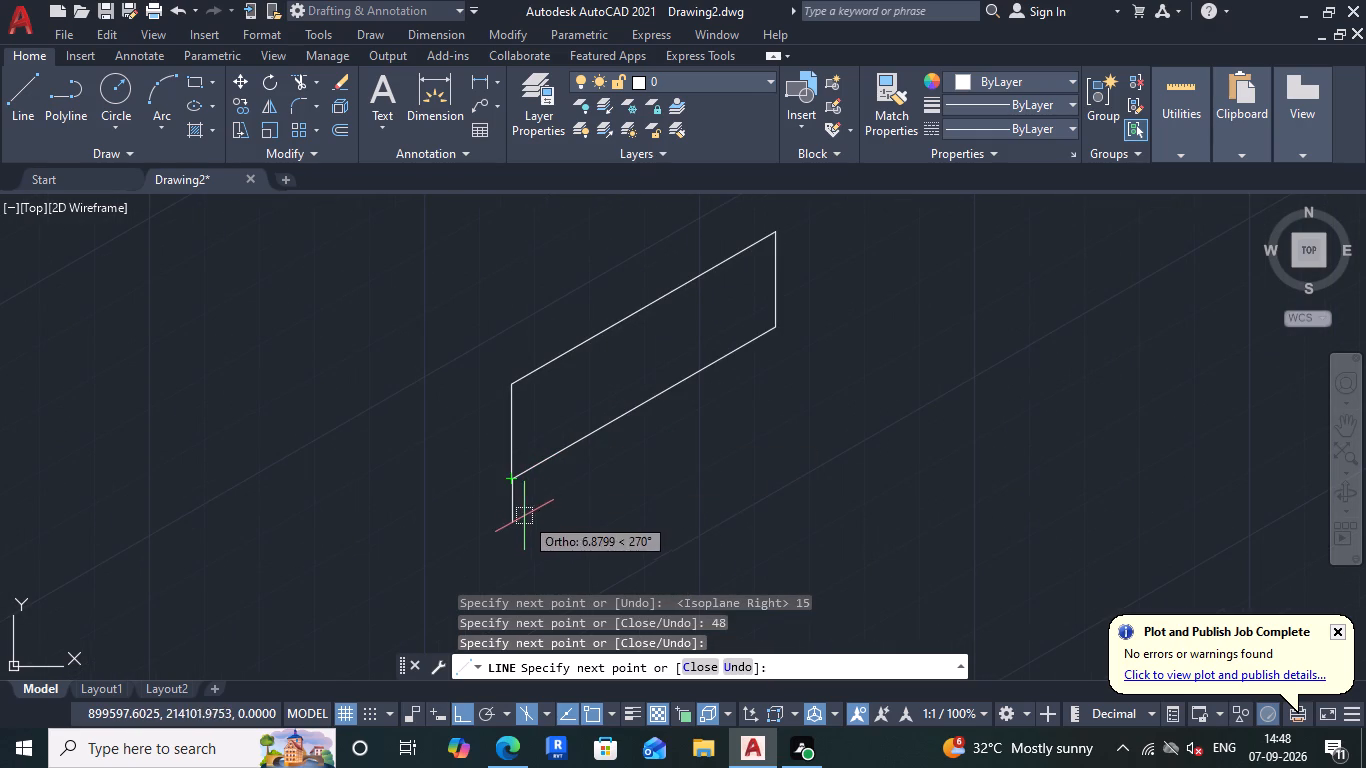
# On the left isoplane, add the adjoining face with lines 36 long at 150° and 15 up, ending at the shared upper corner.
pyautogui.press('F5')
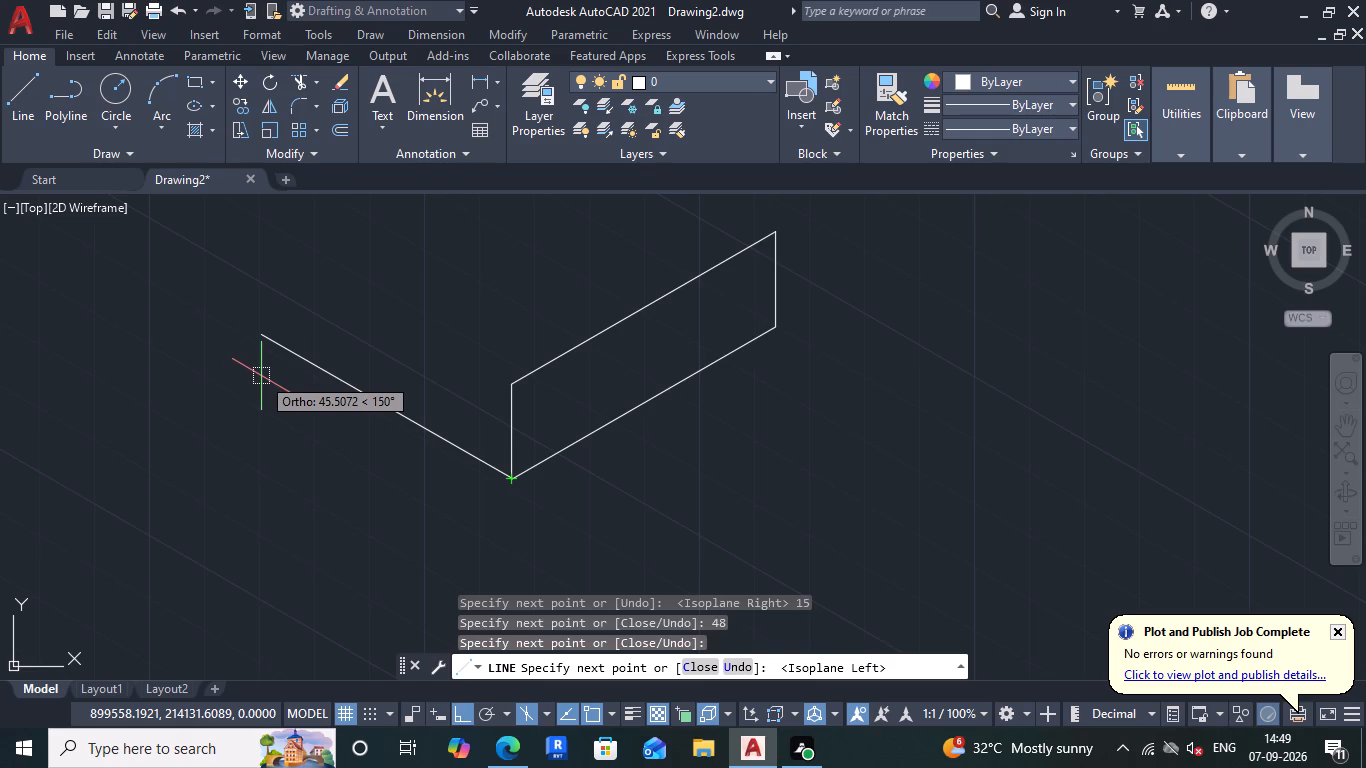
pyautogui.write('36')
pyautogui.press('Return')
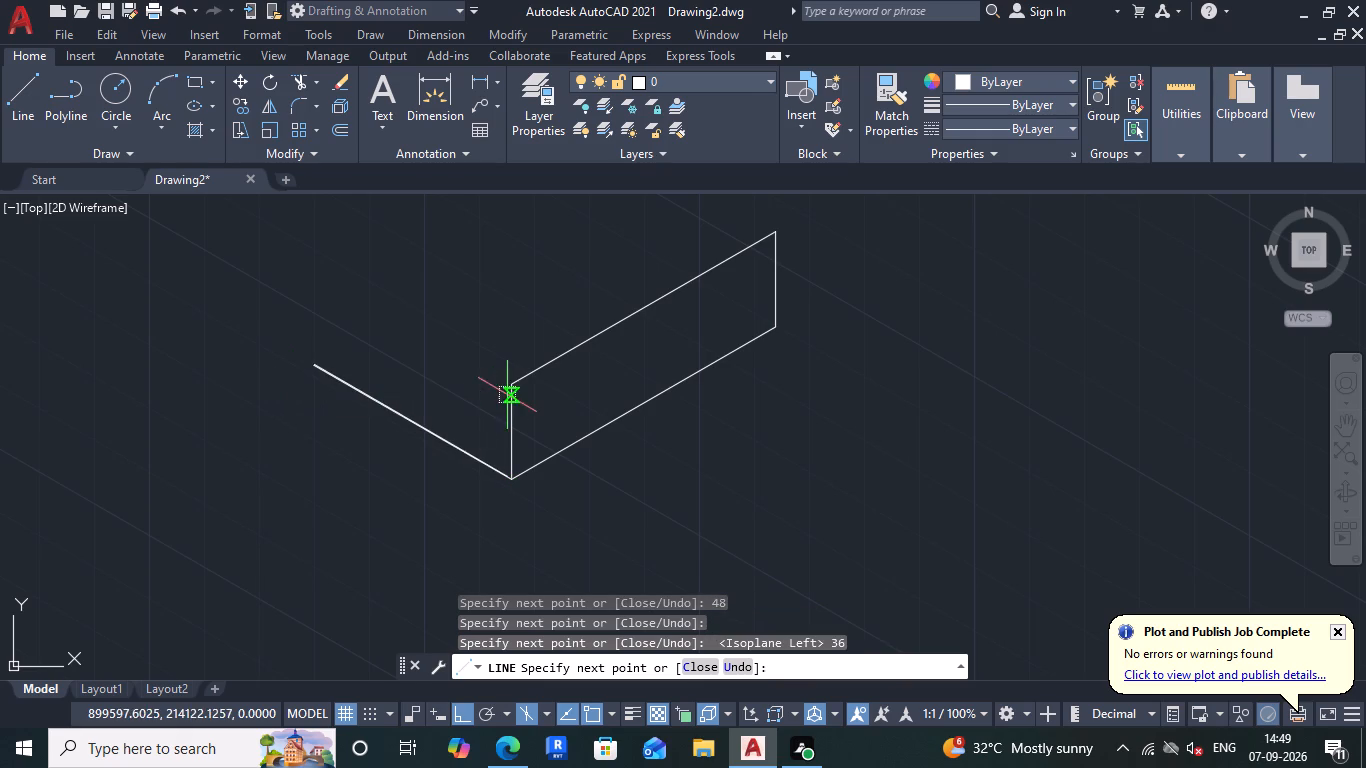
pyautogui.write('15')
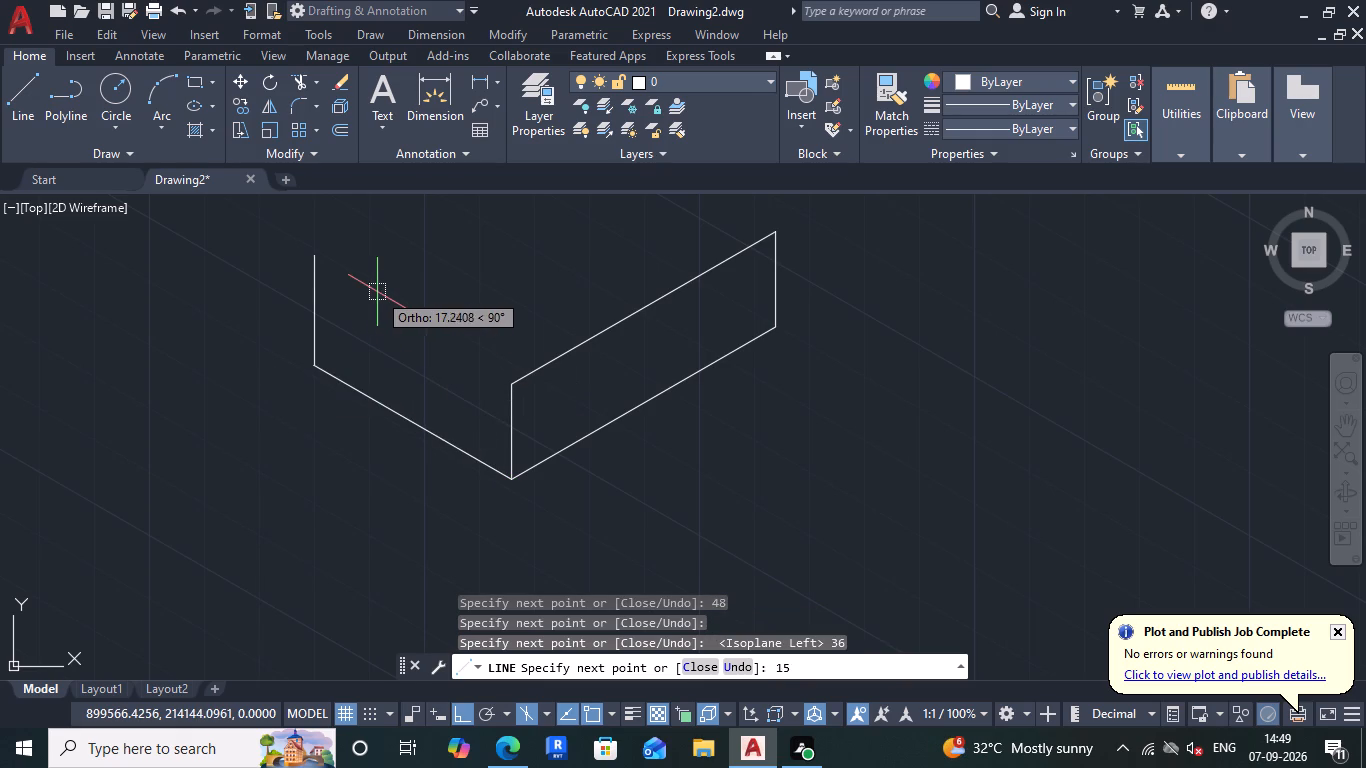
pyautogui.press('Return')
pyautogui.click(516, 385)
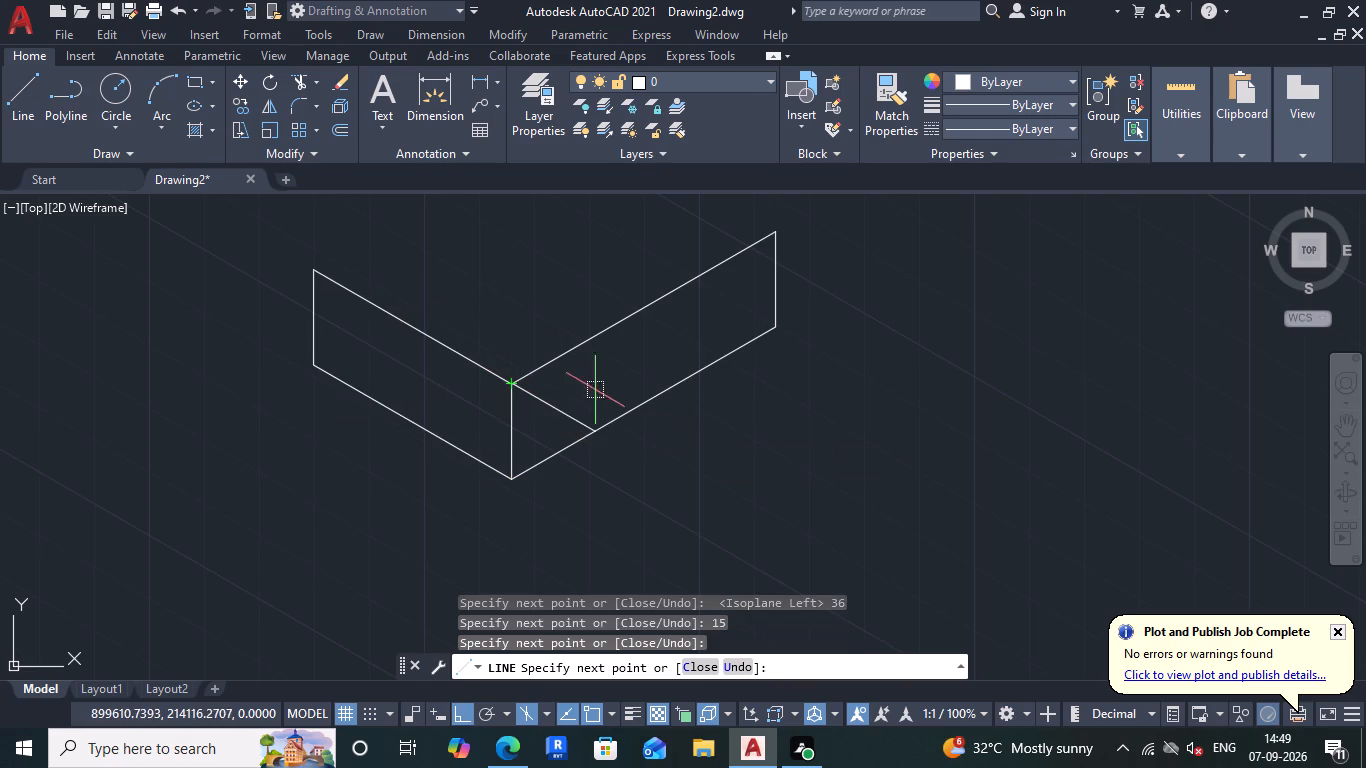
pyautogui.press('Escape')
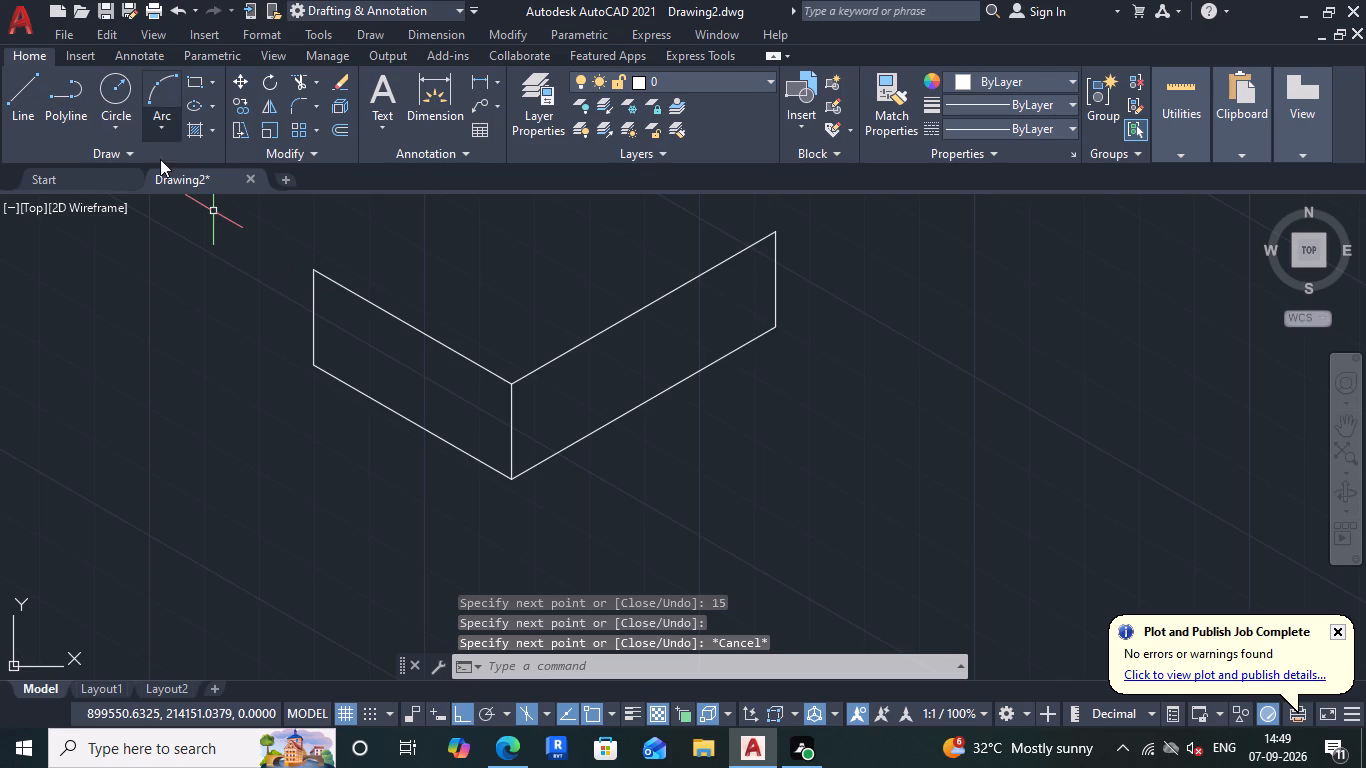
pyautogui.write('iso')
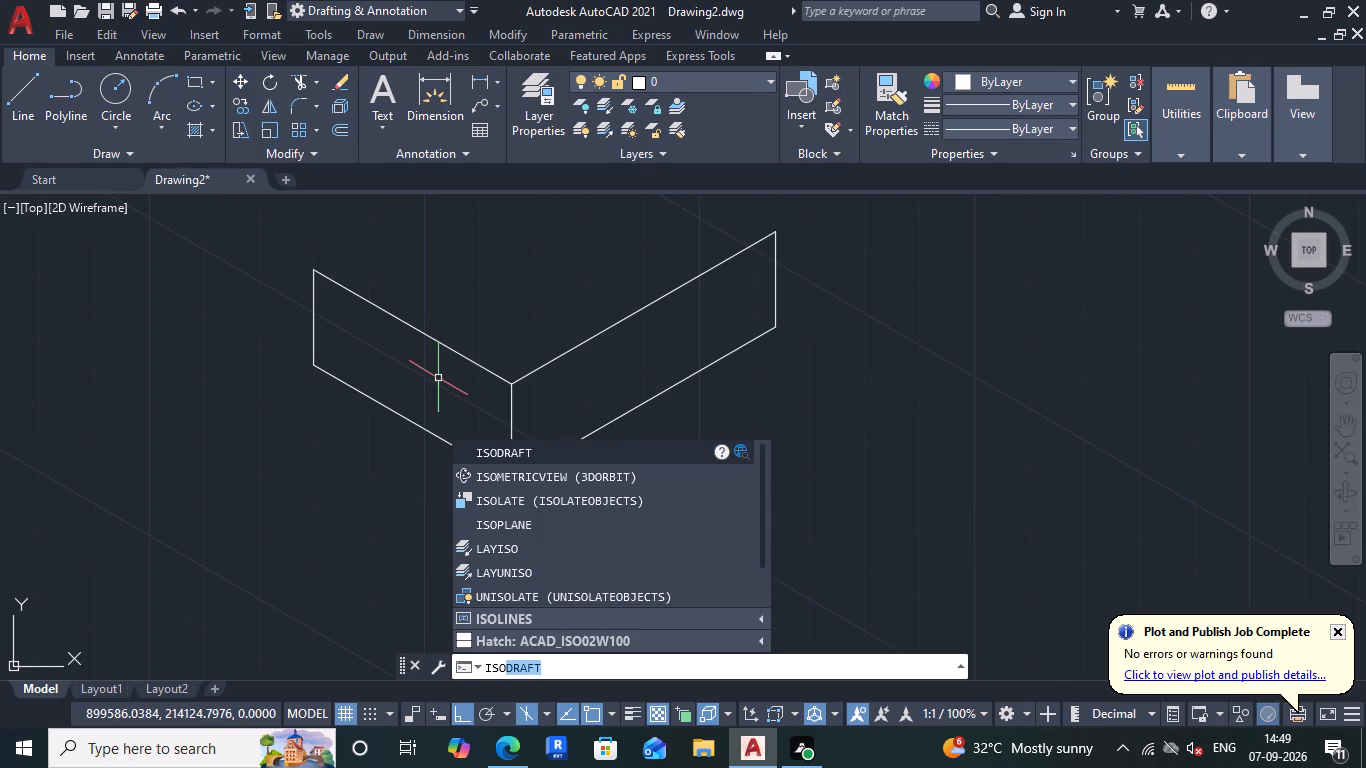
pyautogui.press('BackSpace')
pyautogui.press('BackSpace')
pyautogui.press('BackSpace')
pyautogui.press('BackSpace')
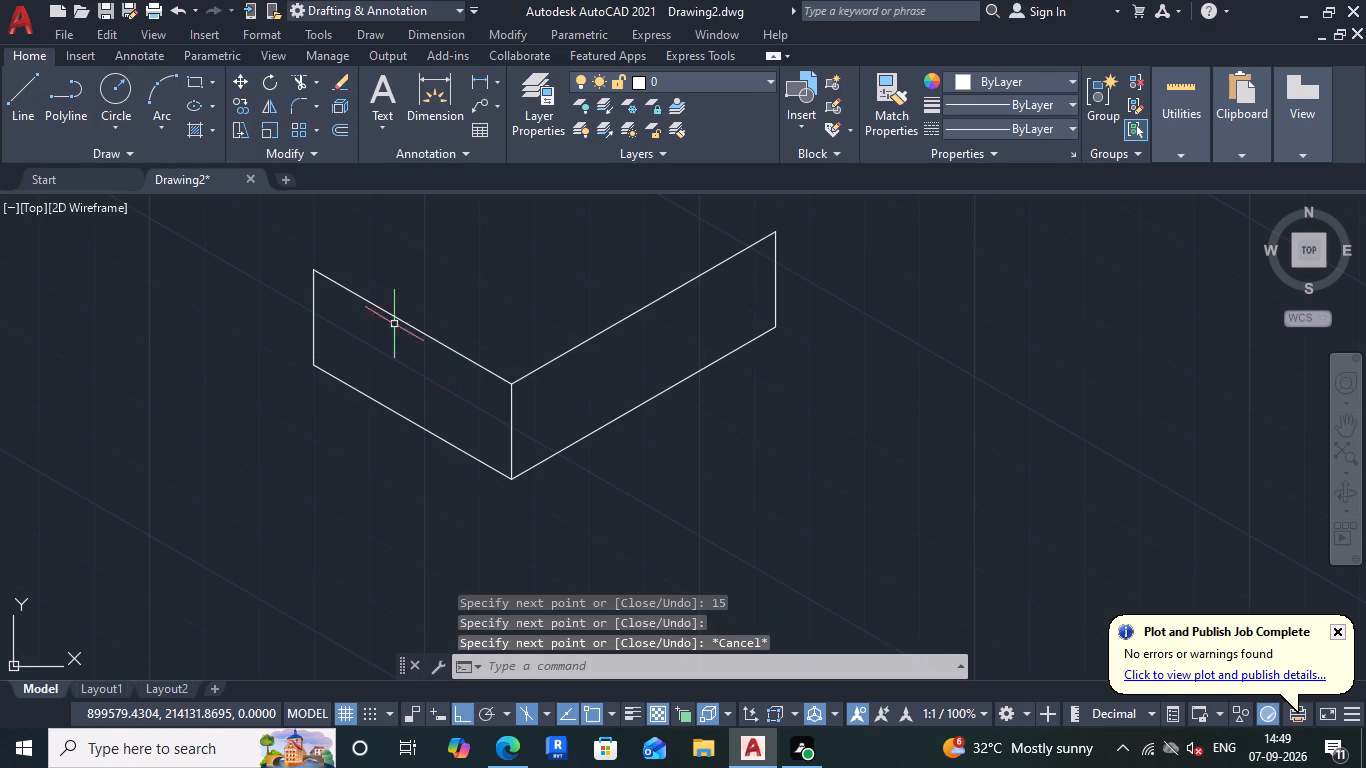
# Draw a top-isoplane isocircle centred on the midpoint of the left face's upper edge, with its radius reaching the shared upper corner.
pyautogui.click(211, 106)
pyautogui.click(257, 180)
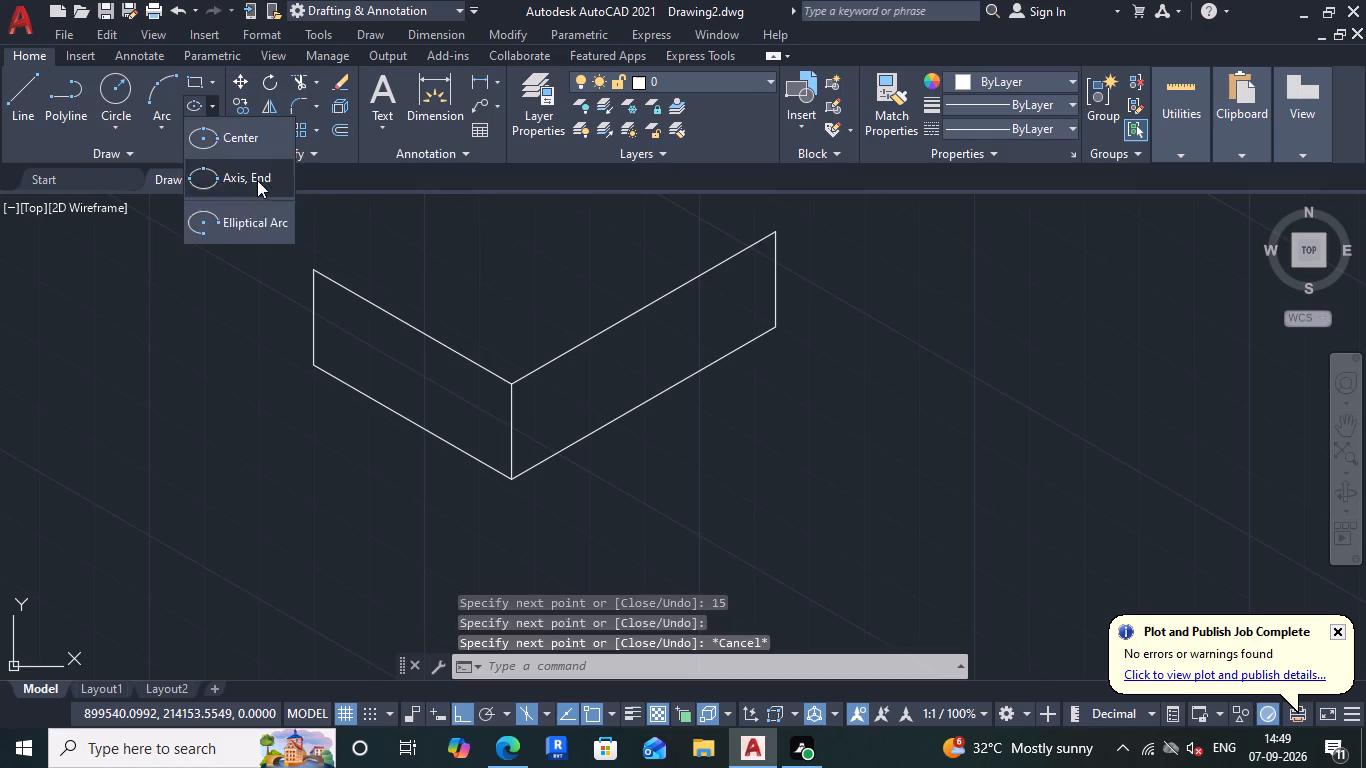
pyautogui.click(900, 655)
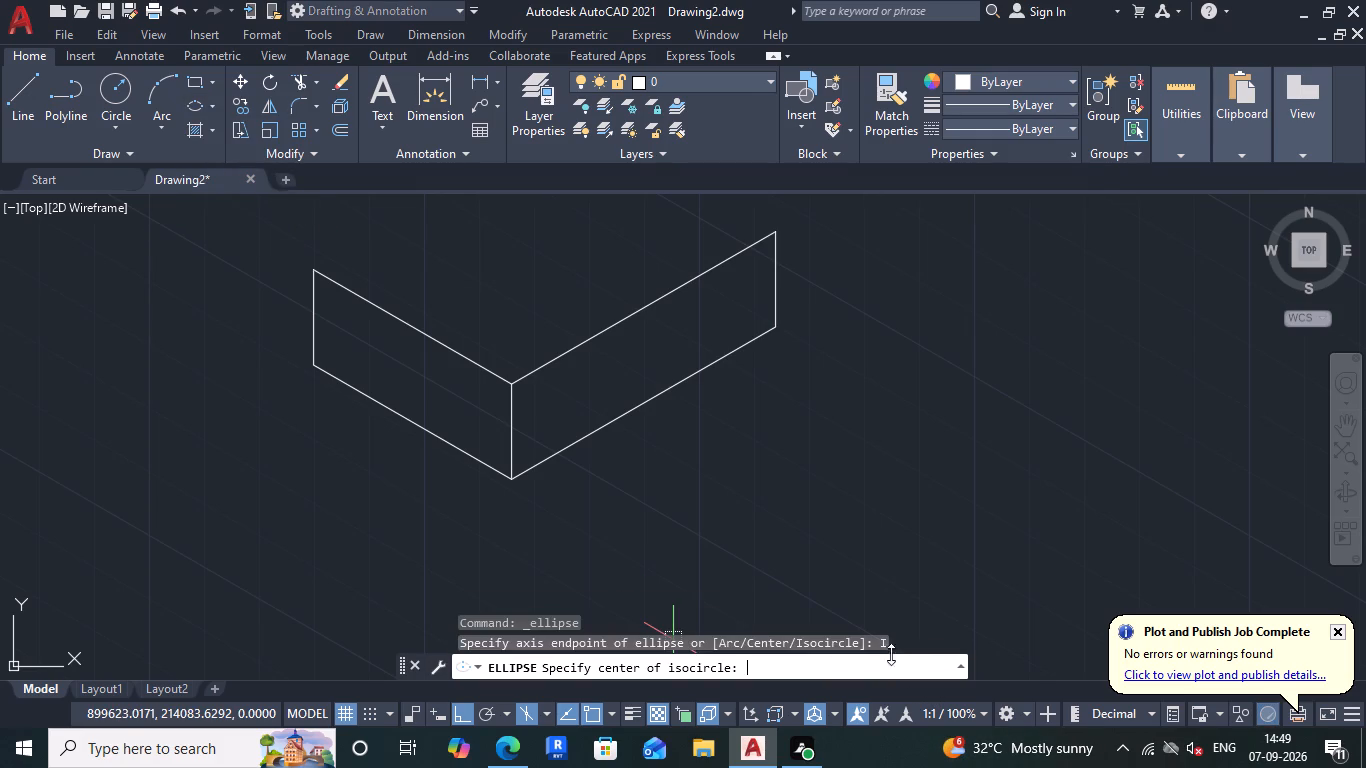
pyautogui.click(412, 324)
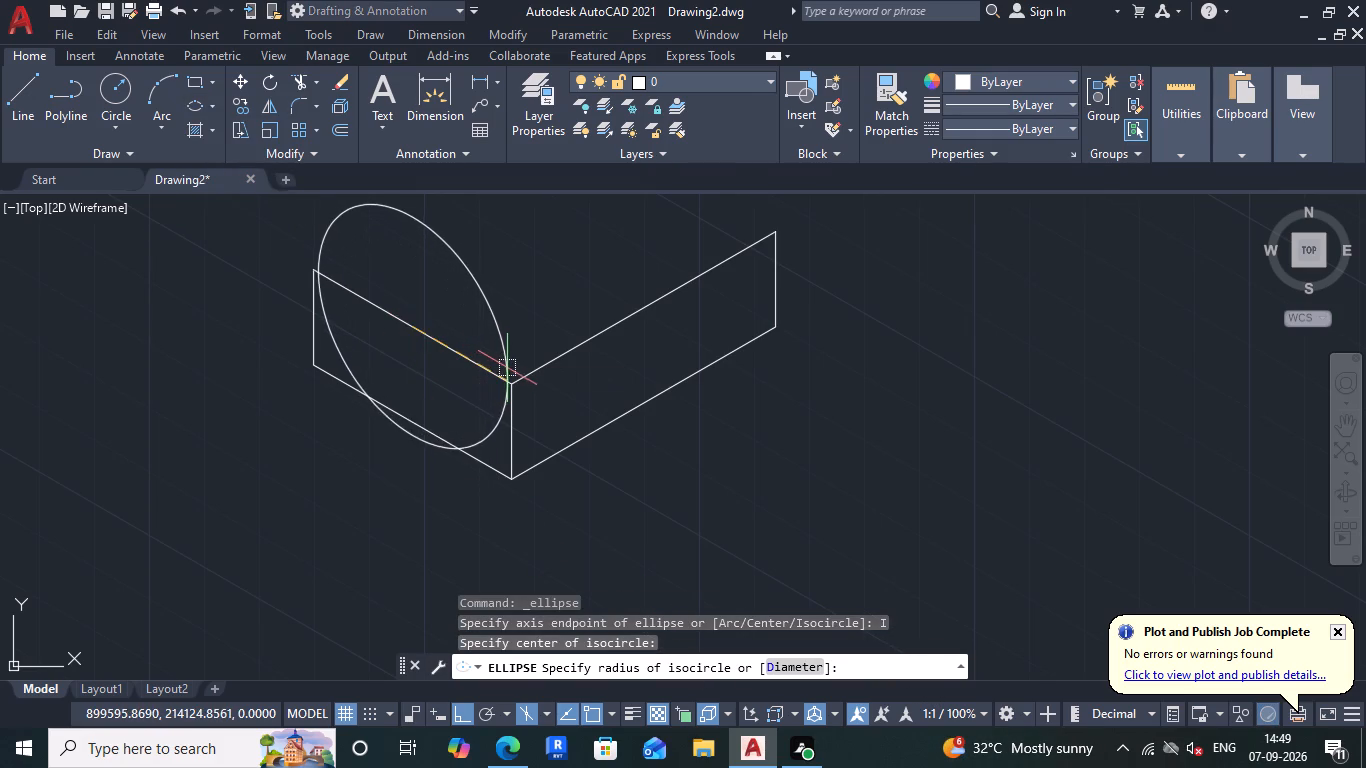
pyautogui.press('F5')
pyautogui.click(508, 390)
pyautogui.click(484, 424)
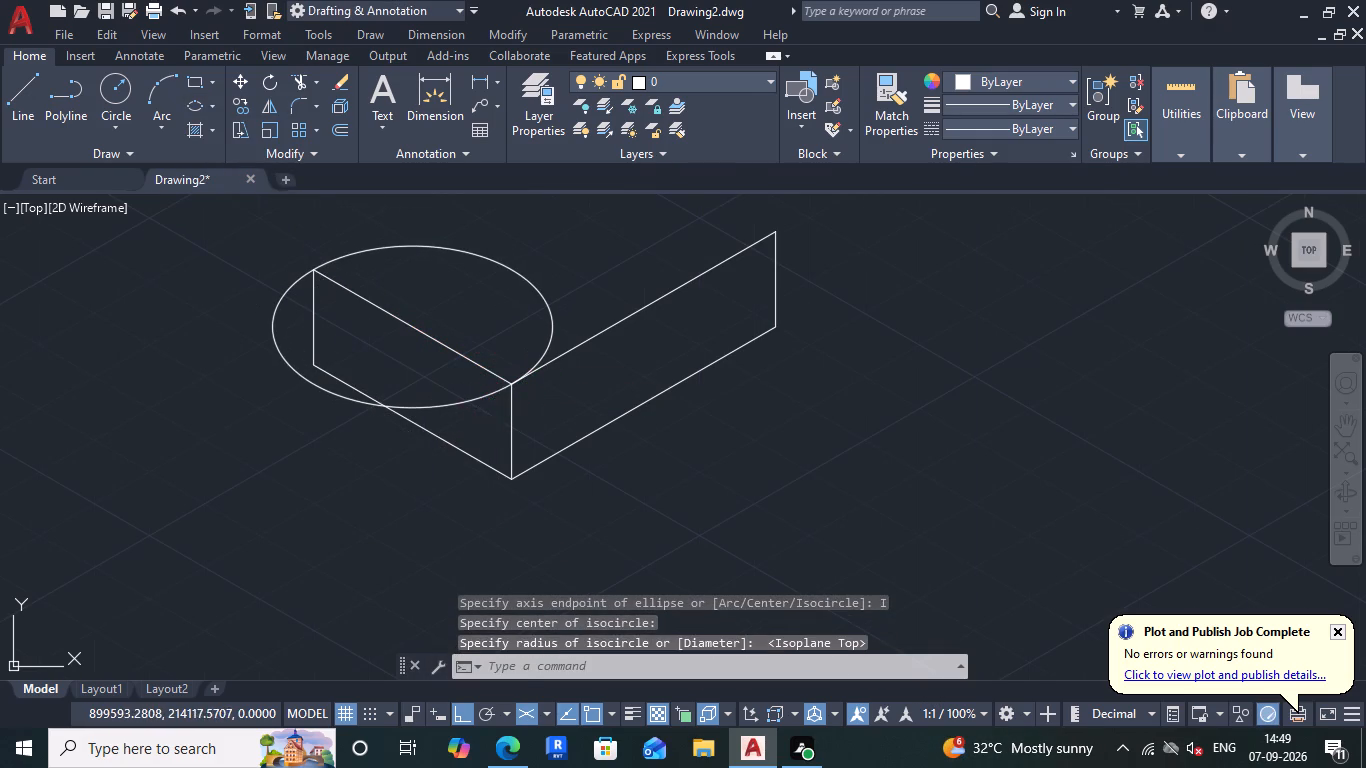
pyautogui.click(456, 394)
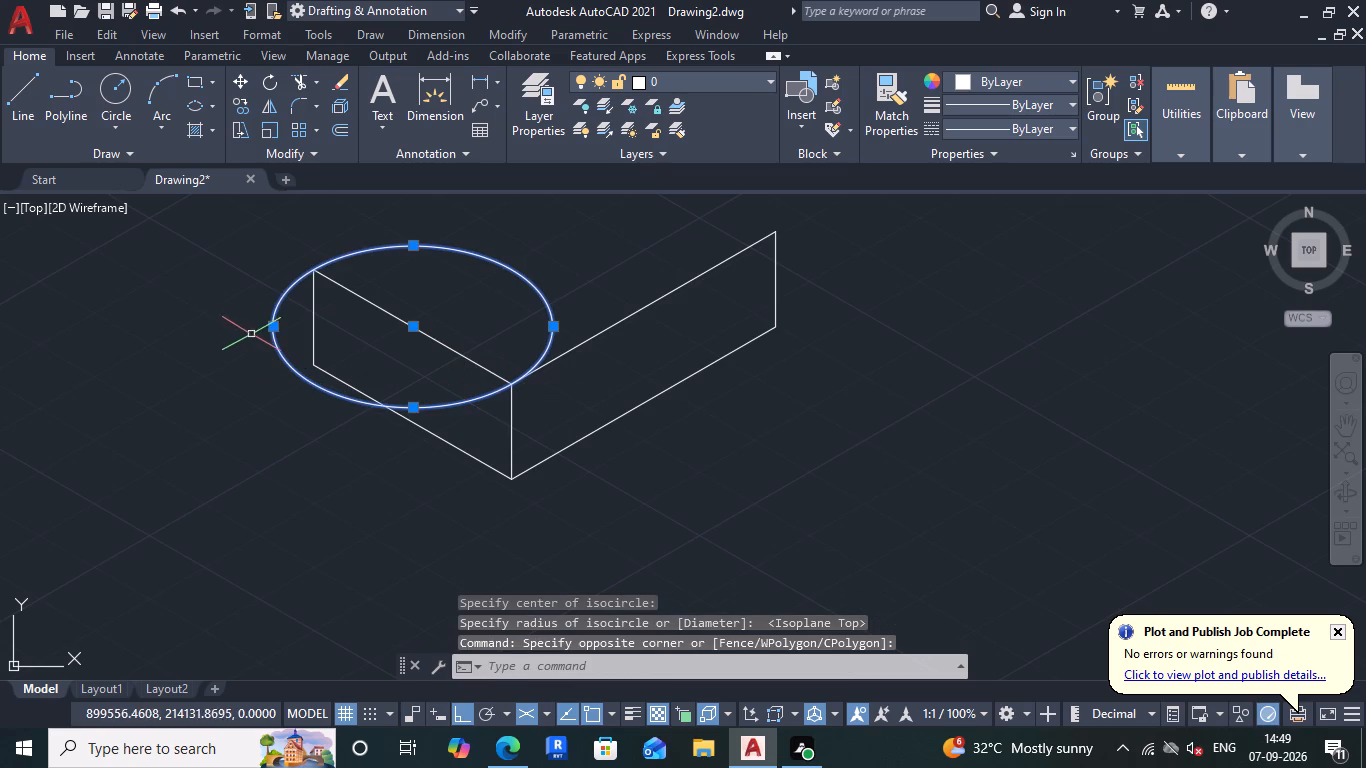
pyautogui.press('Escape')
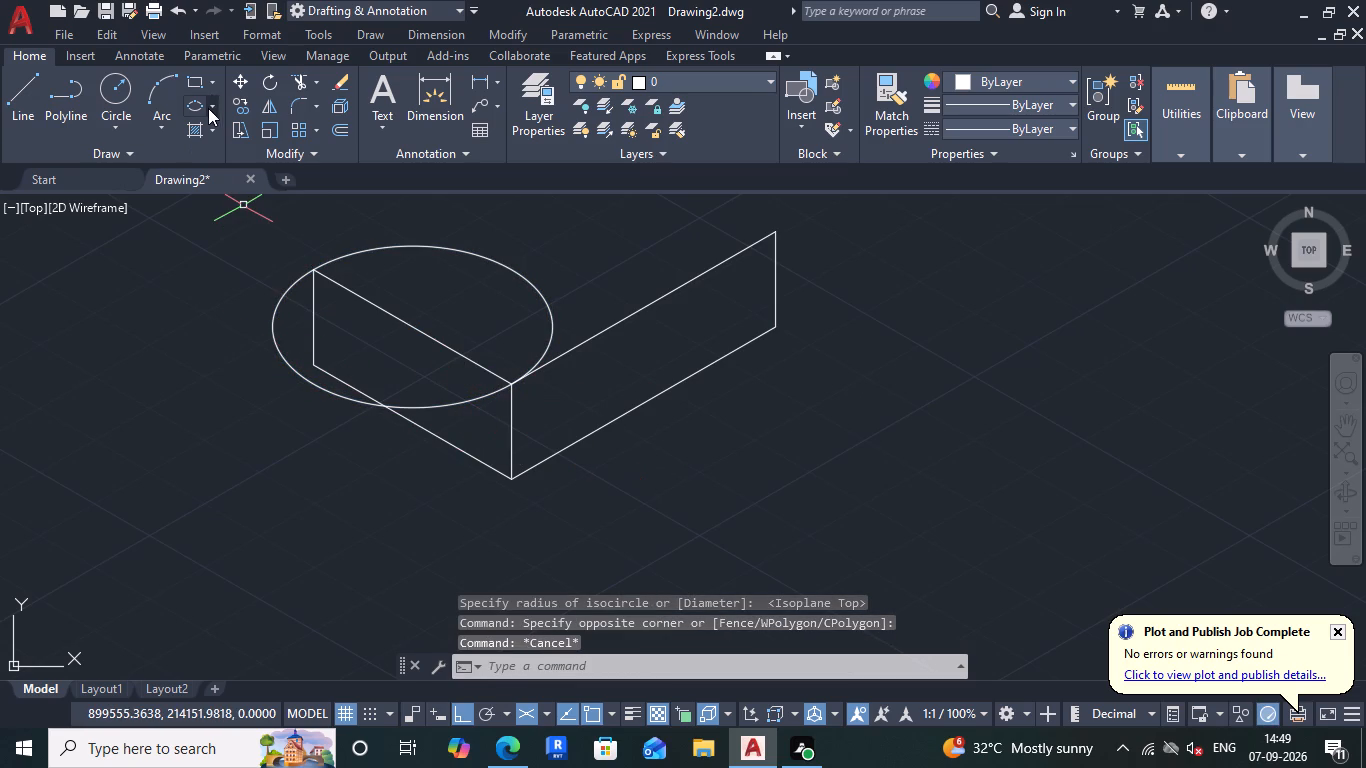
# Draw a second top-isoplane isocircle centred on the midpoint of the left face's lower edge, with its radius reaching the shared lower corner.
pyautogui.click(201, 105)
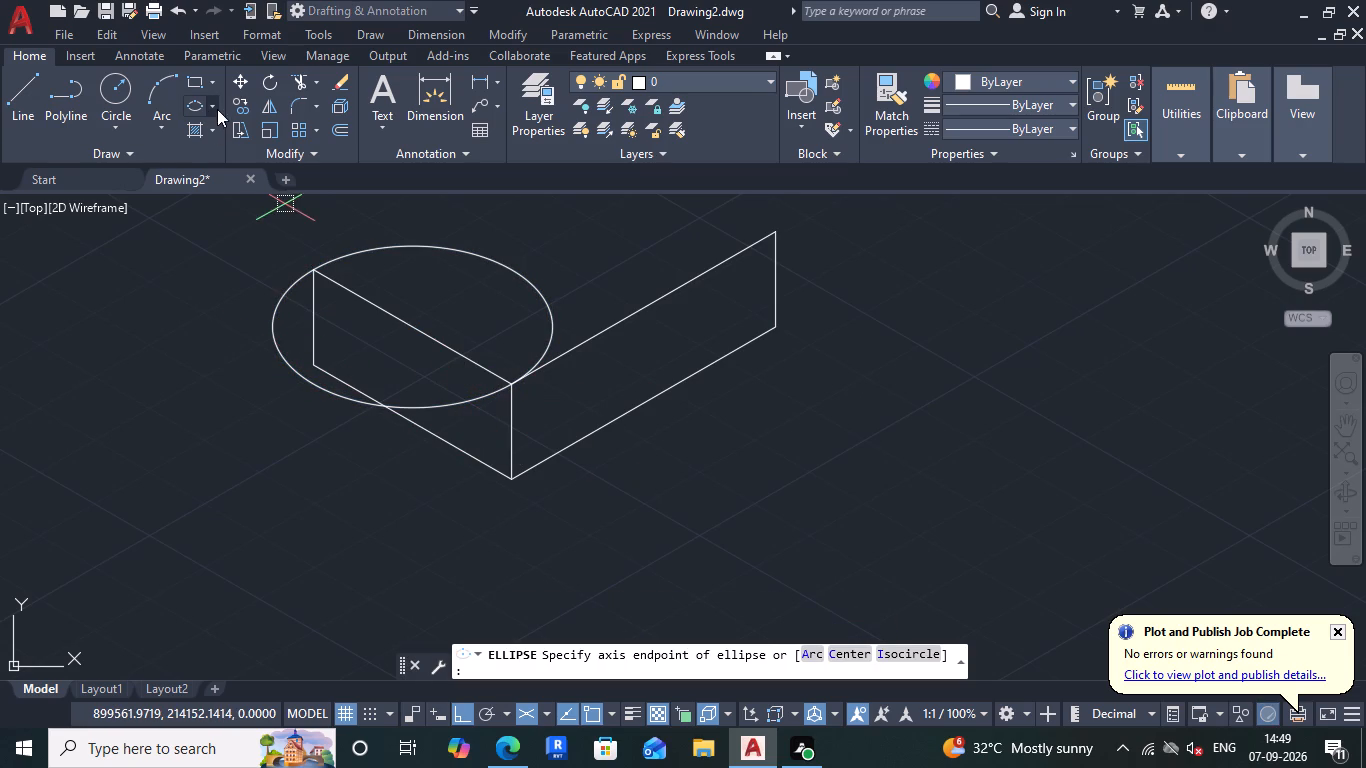
pyautogui.click(217, 105)
pyautogui.click(249, 166)
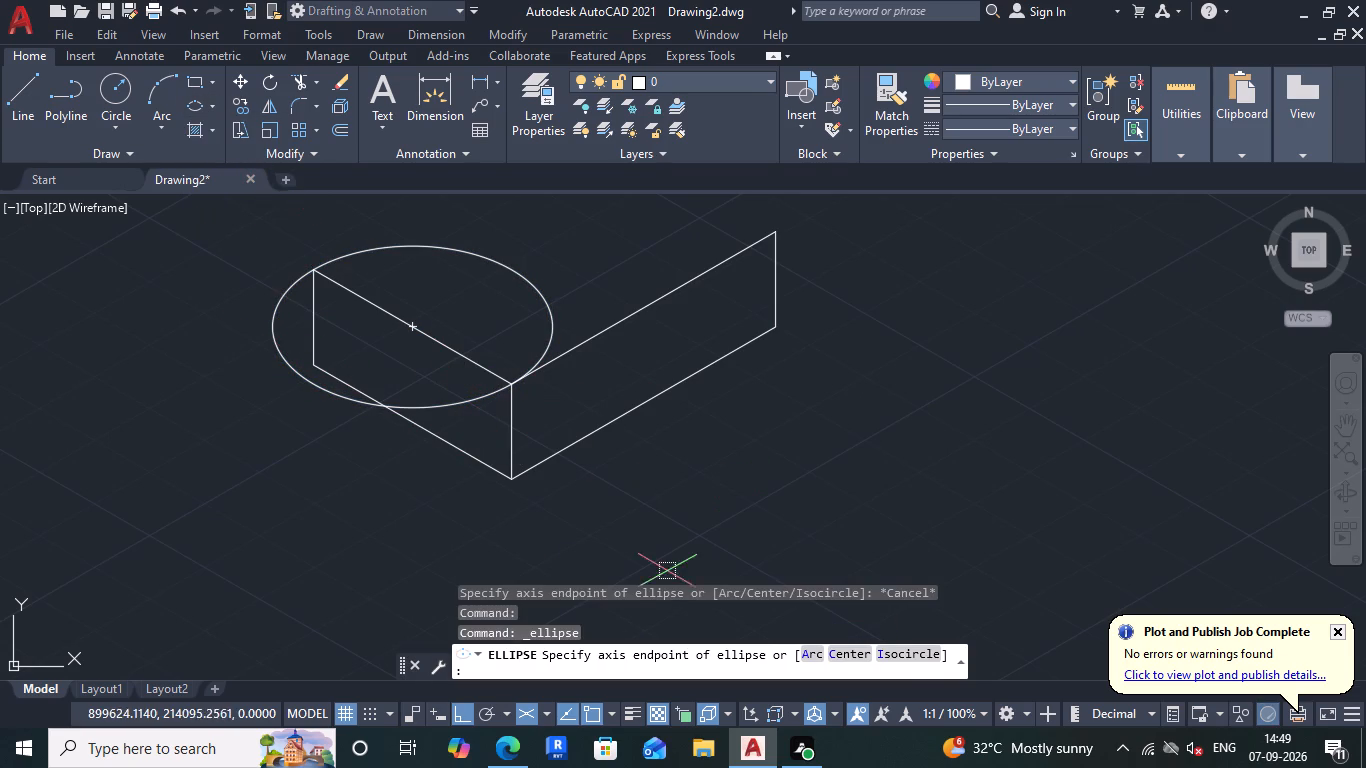
pyautogui.click(908, 659)
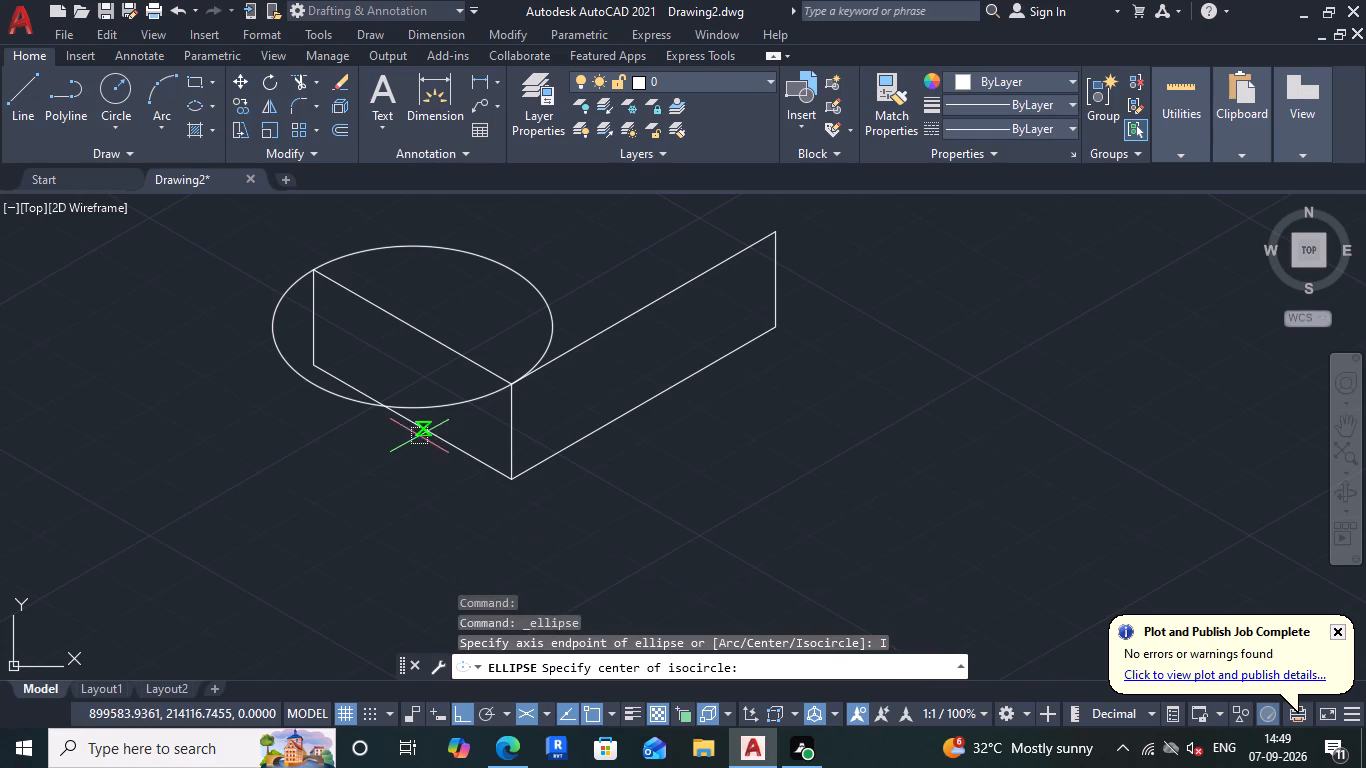
pyautogui.click(410, 424)
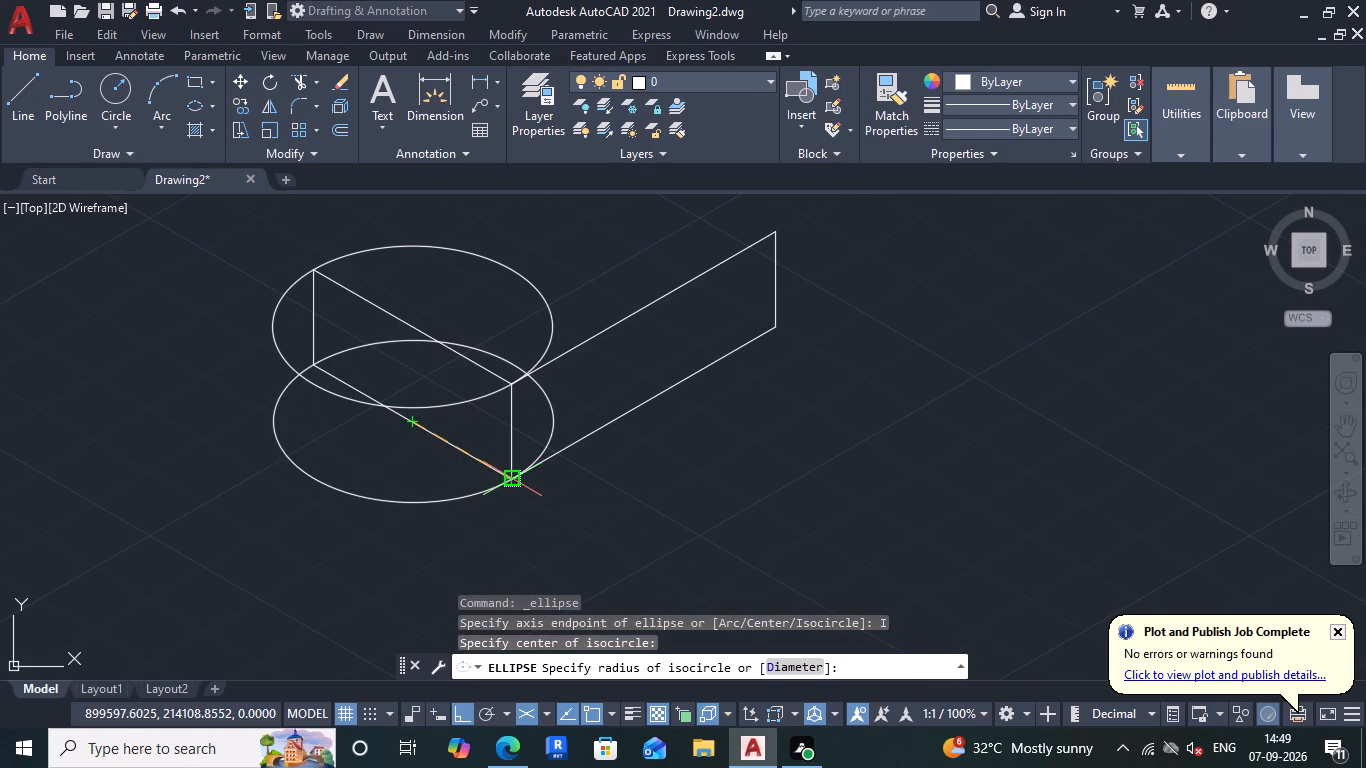
pyautogui.click(508, 477)
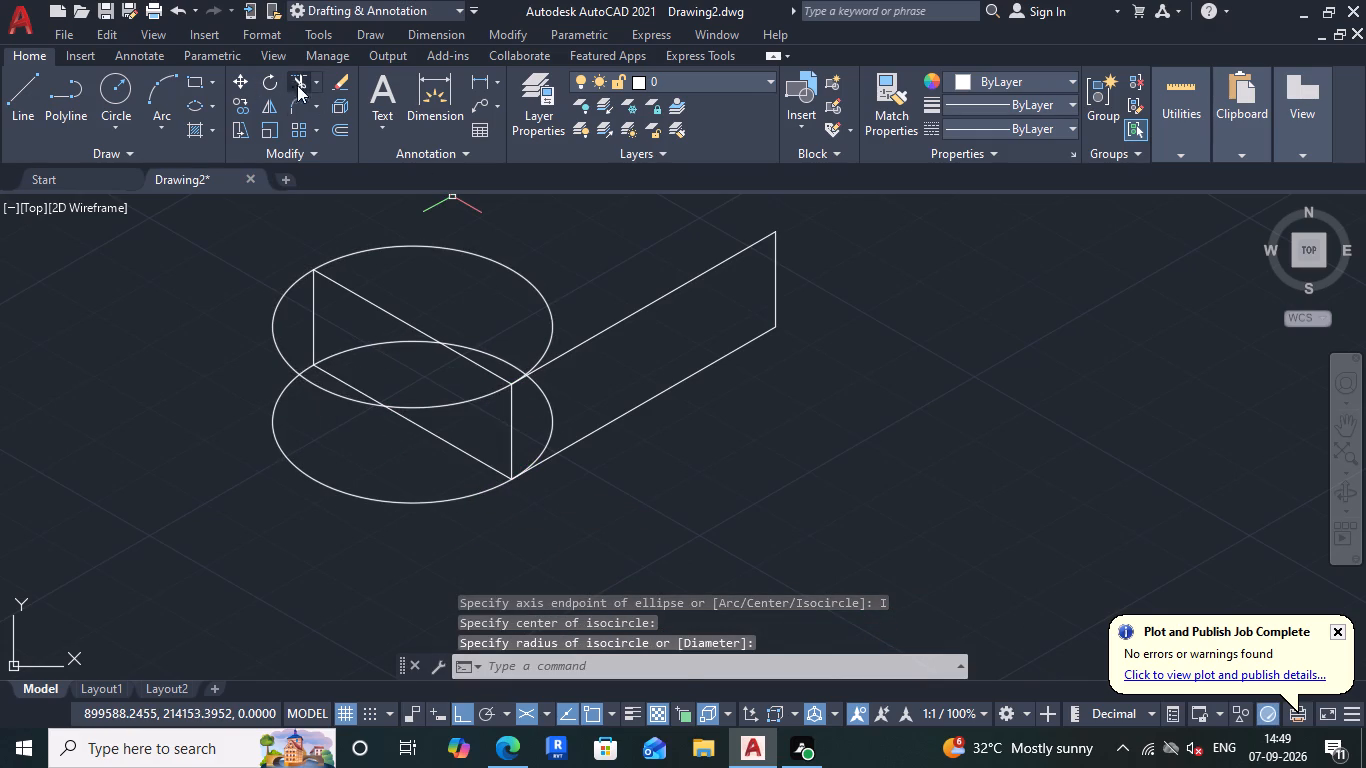
# Trim away the back portions of both isocircles behind the left face, including the small leftover arc at the shared upper corner.
pyautogui.click(299, 80)
pyautogui.moveTo(372, 216); pyautogui.dragTo(463, 317)
pyautogui.moveTo(482, 334); pyautogui.dragTo(496, 368)
pyautogui.moveTo(572, 403); pyautogui.dragTo(548, 418)
pyautogui.moveTo(348, 328); pyautogui.dragTo(375, 350)
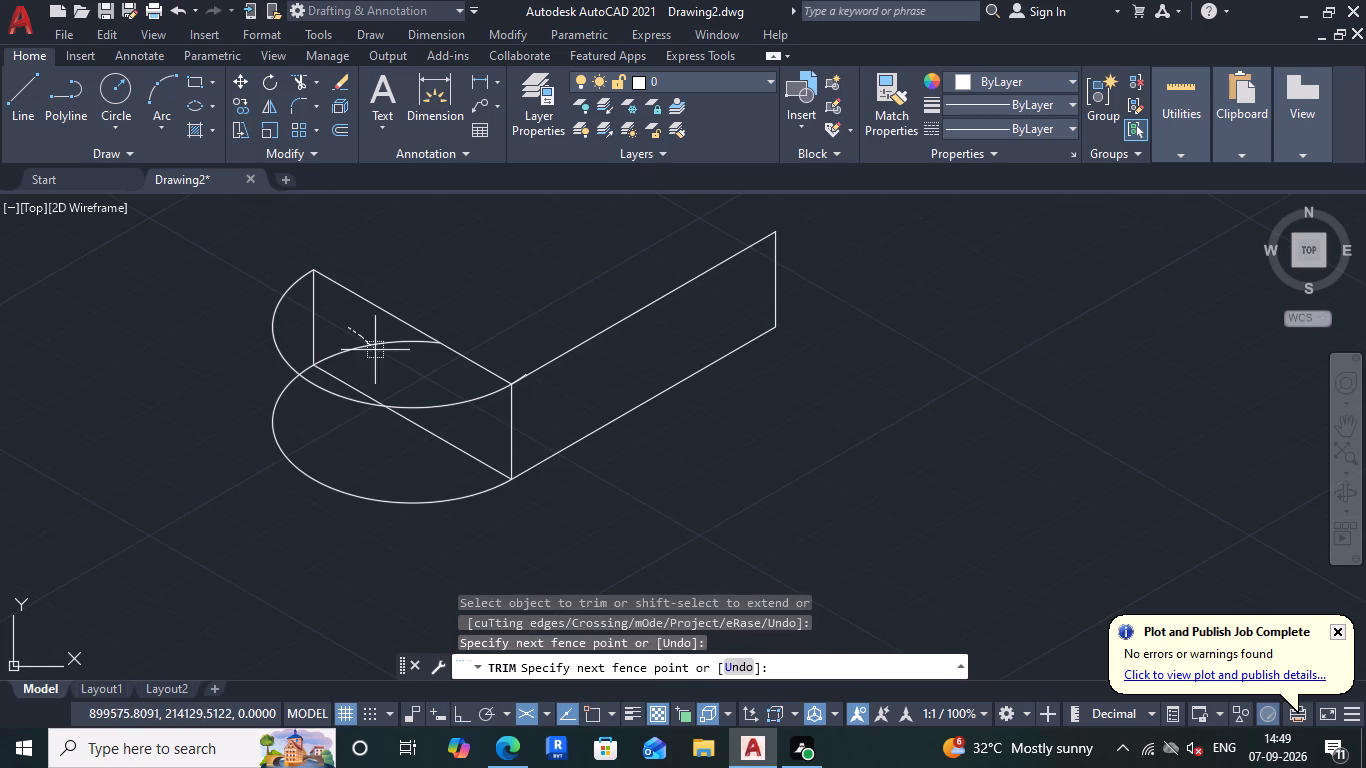
pyautogui.moveTo(375, 350); pyautogui.dragTo(387, 360)
pyautogui.scroll(5, 519, 379)
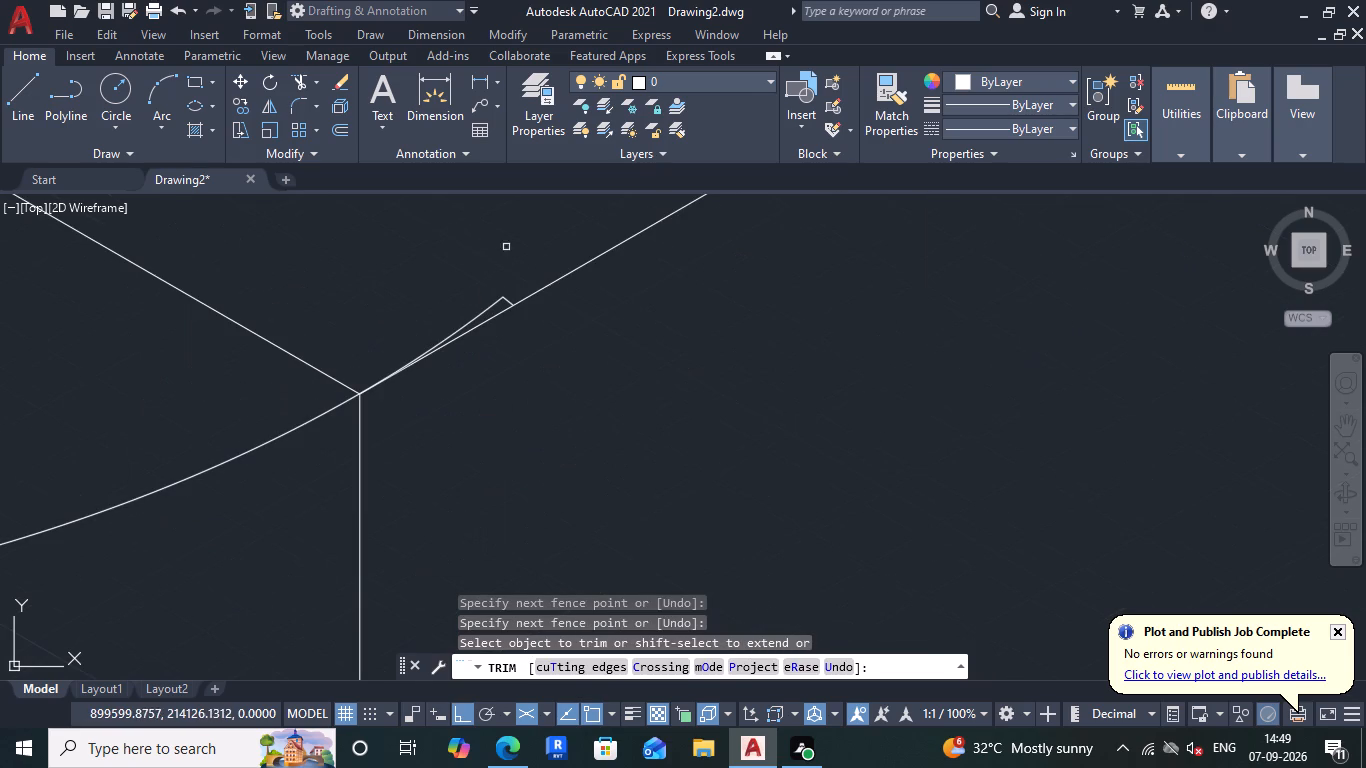
pyautogui.scroll(12, 496, 323)
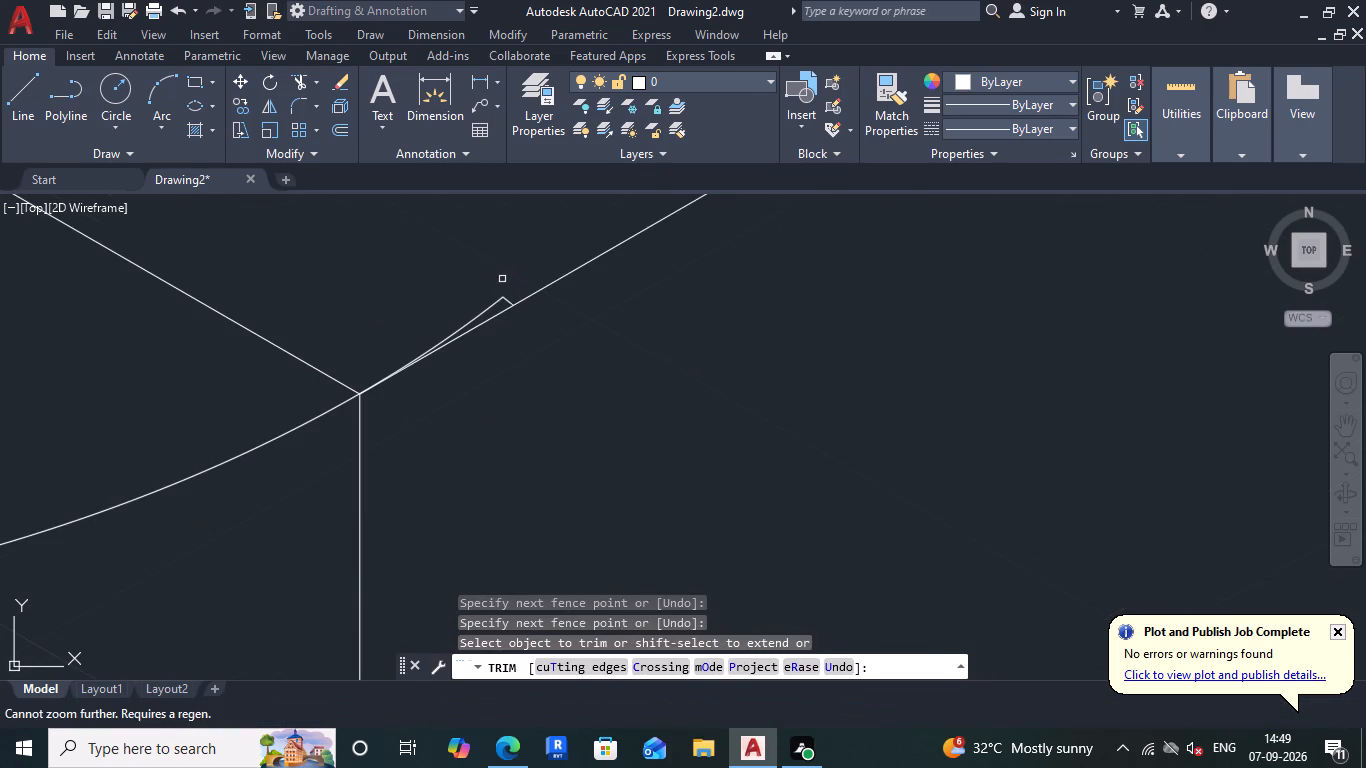
pyautogui.click(510, 300)
pyautogui.click(496, 301)
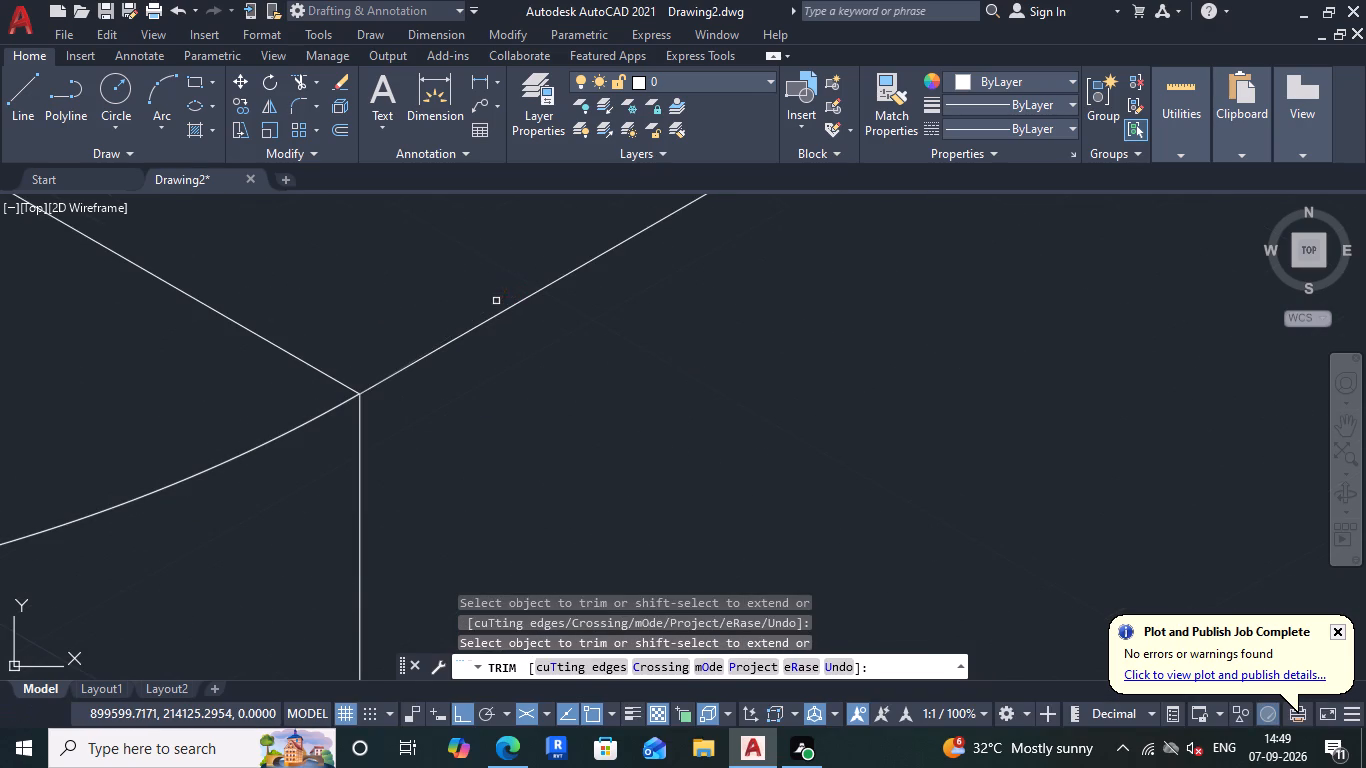
# Trim away the left face's lower and upper 150° edges, leaving only its far vertical edge.
pyautogui.scroll(-2, 481, 291)
pyautogui.scroll(1, 497, 291)
pyautogui.scroll(-6, 499, 293)
pyautogui.scroll(3, 464, 341)
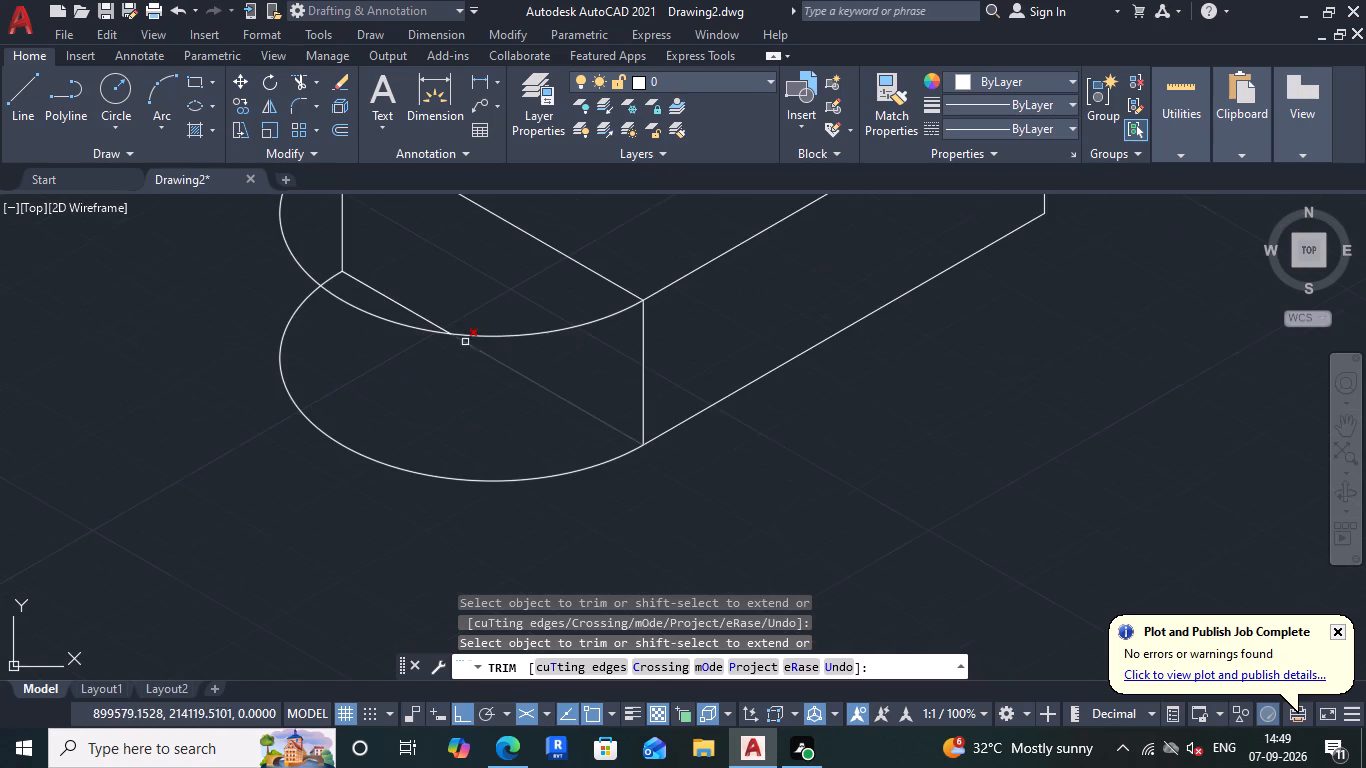
pyautogui.moveTo(545, 378); pyautogui.dragTo(461, 387)
pyautogui.moveTo(438, 287); pyautogui.dragTo(376, 294)
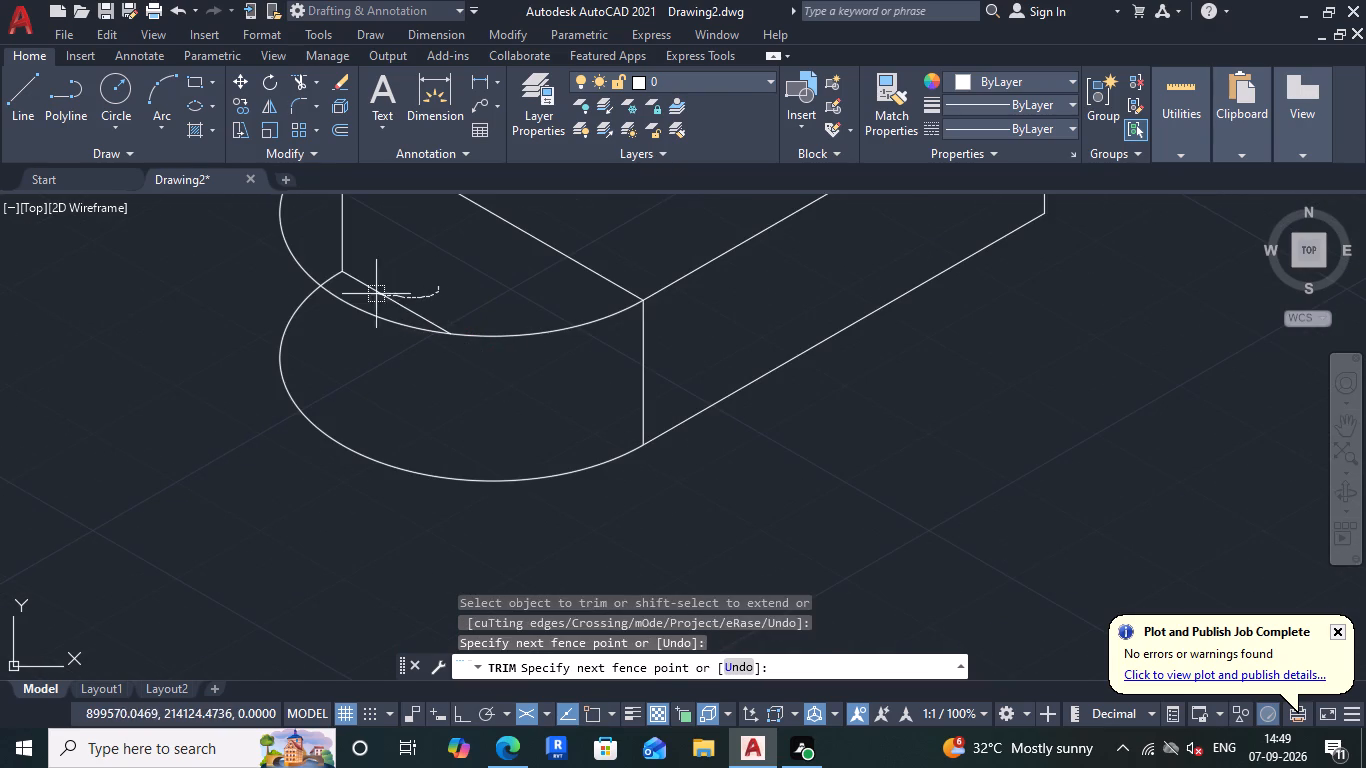
pyautogui.moveTo(376, 294); pyautogui.dragTo(362, 293)
pyautogui.scroll(-3, 411, 274)
pyautogui.moveTo(452, 238); pyautogui.dragTo(419, 263)
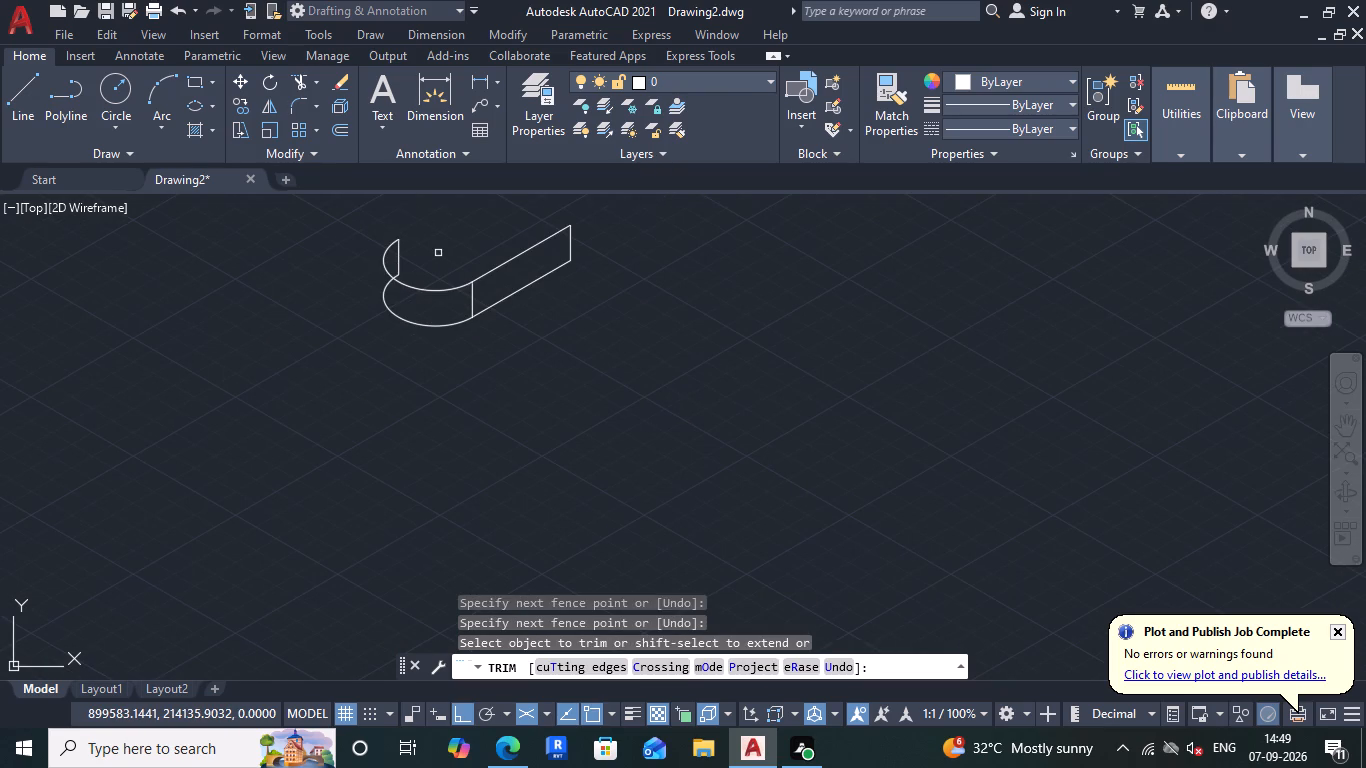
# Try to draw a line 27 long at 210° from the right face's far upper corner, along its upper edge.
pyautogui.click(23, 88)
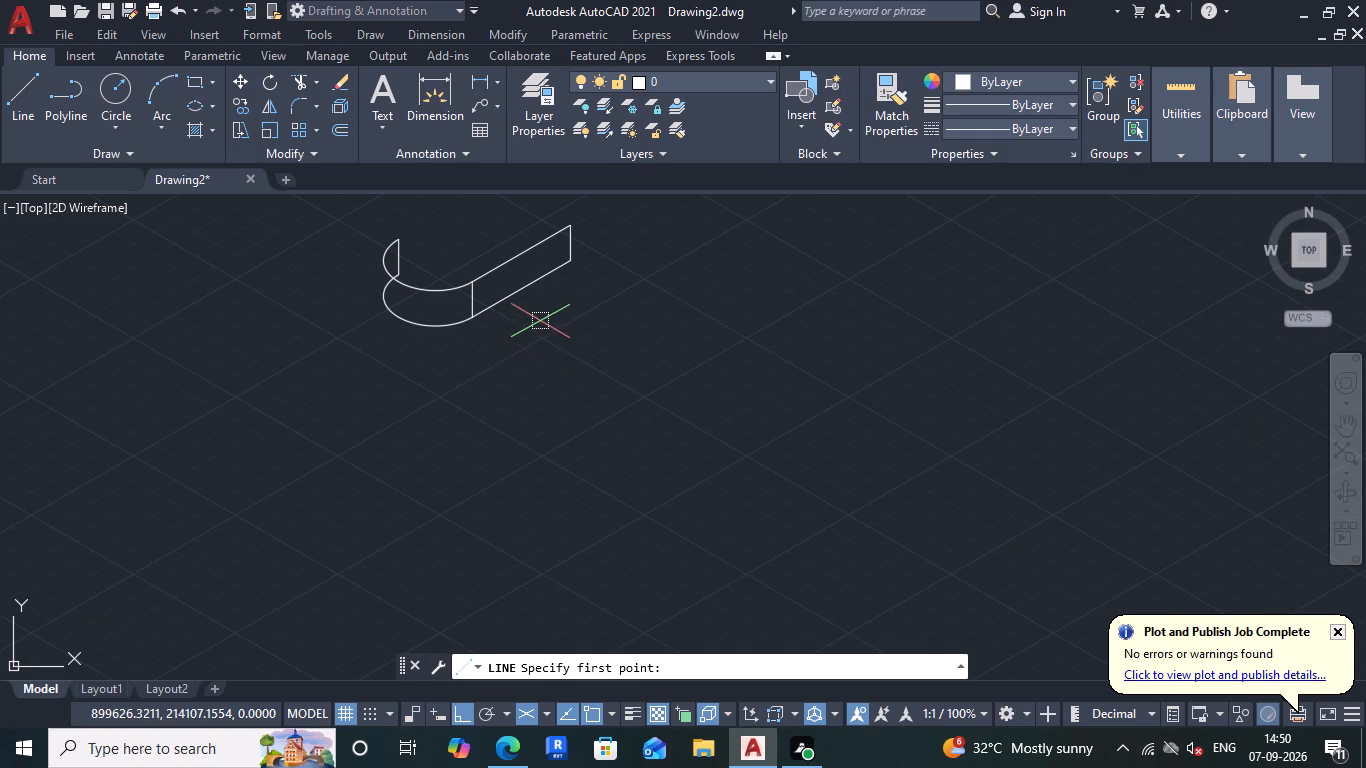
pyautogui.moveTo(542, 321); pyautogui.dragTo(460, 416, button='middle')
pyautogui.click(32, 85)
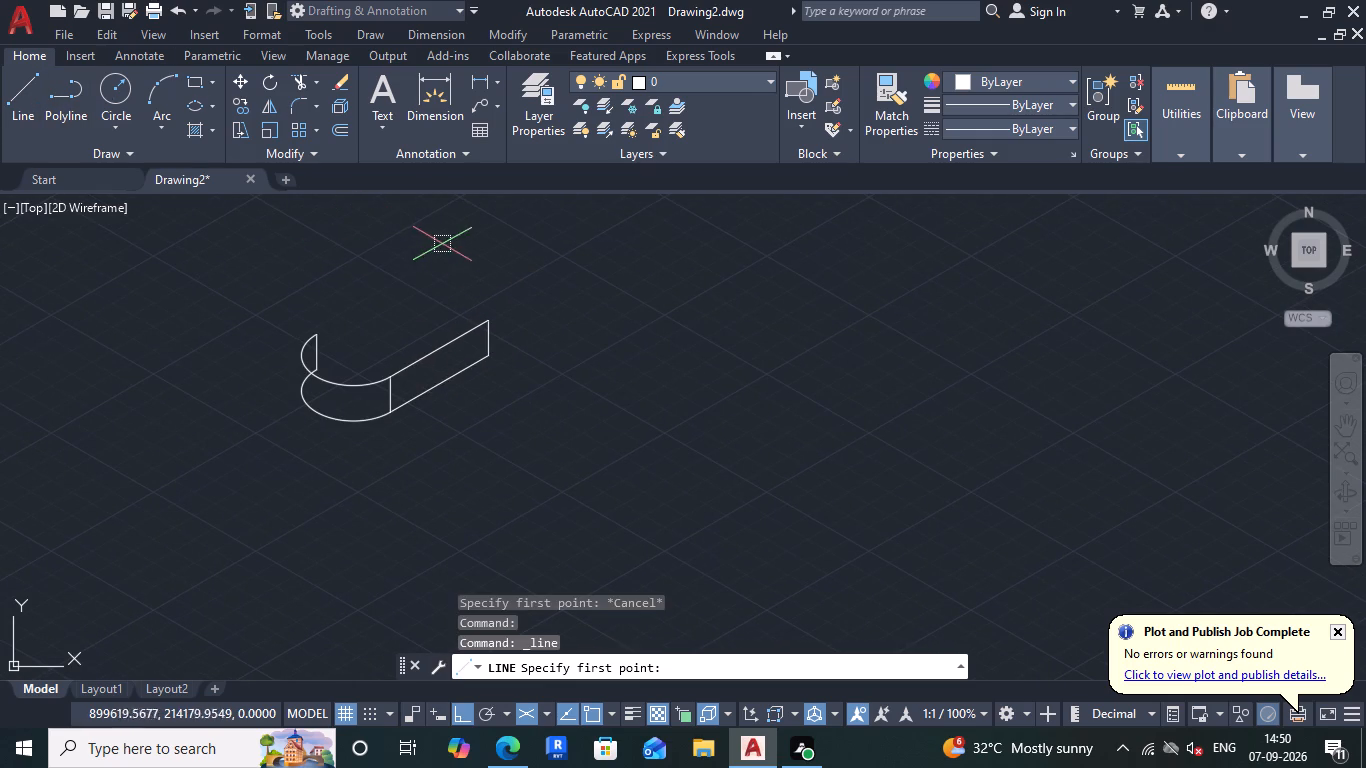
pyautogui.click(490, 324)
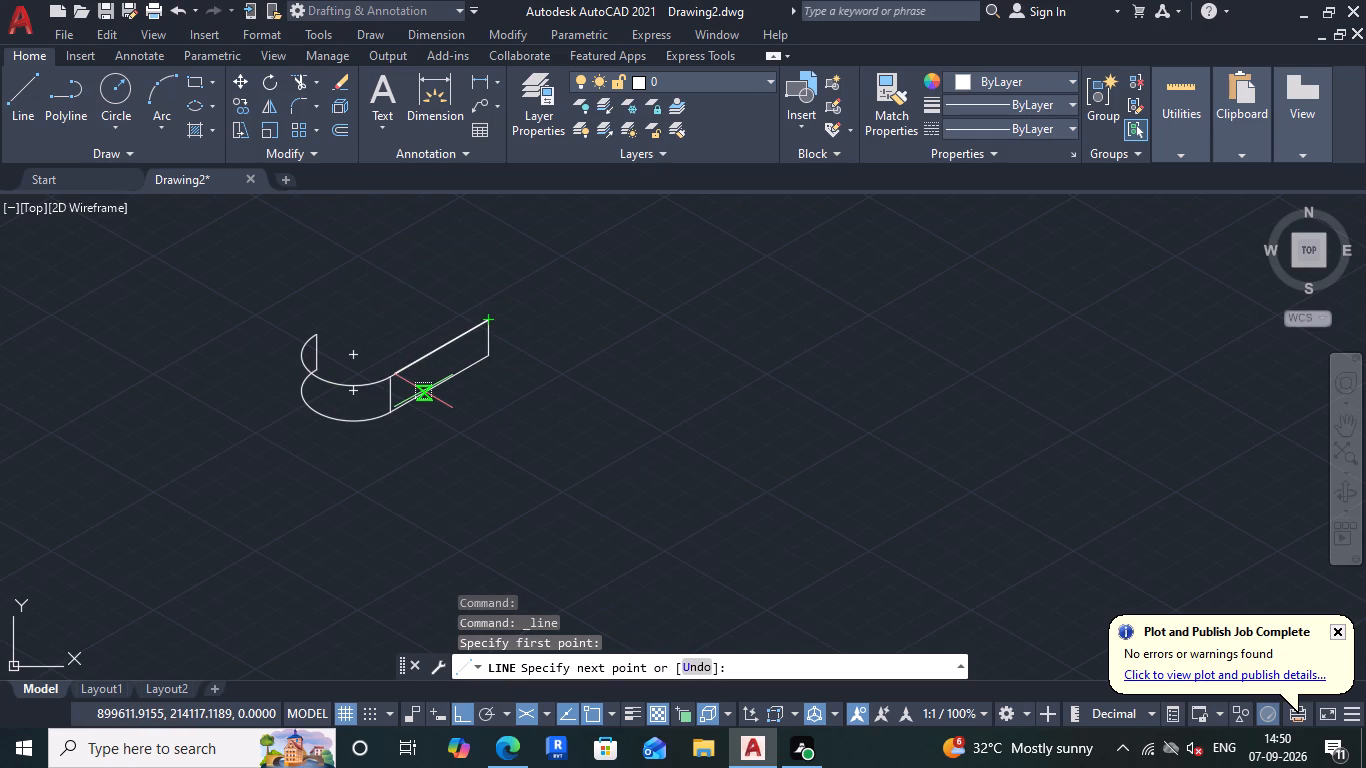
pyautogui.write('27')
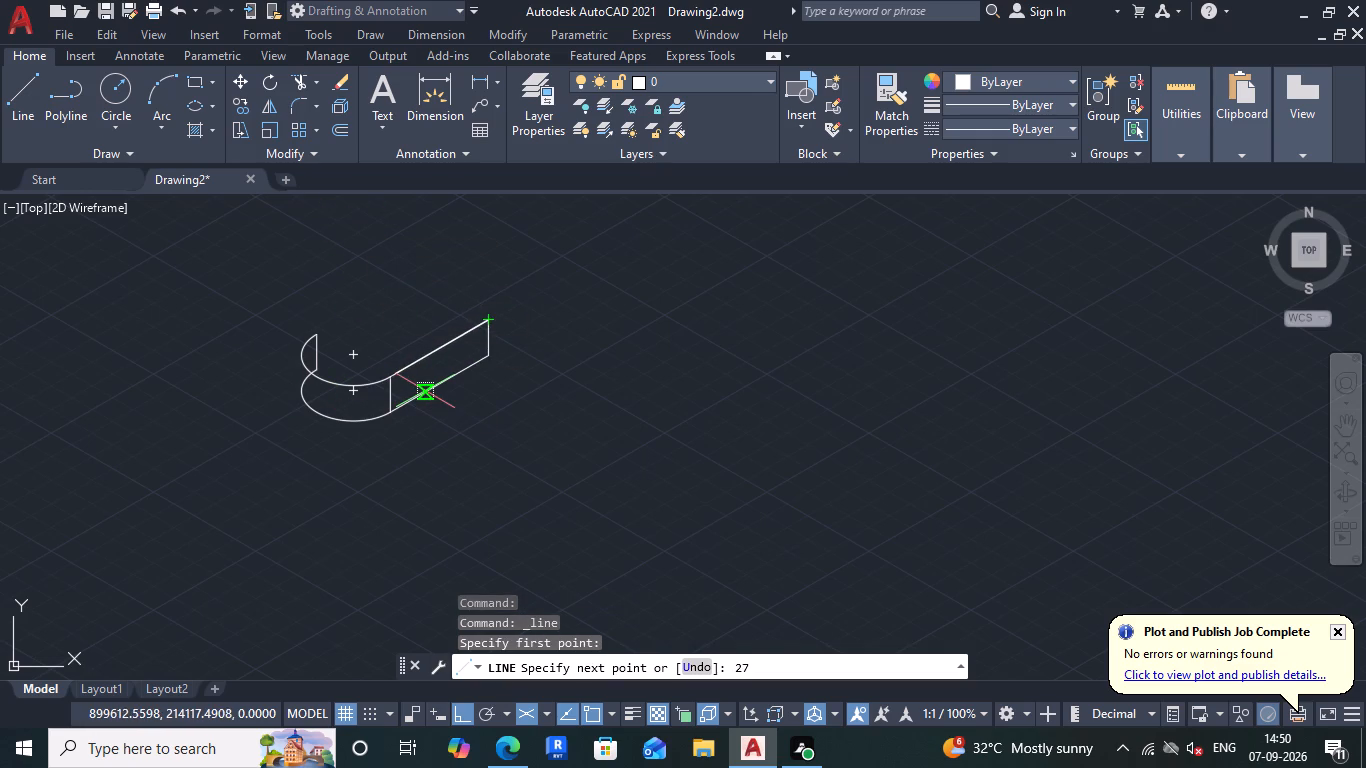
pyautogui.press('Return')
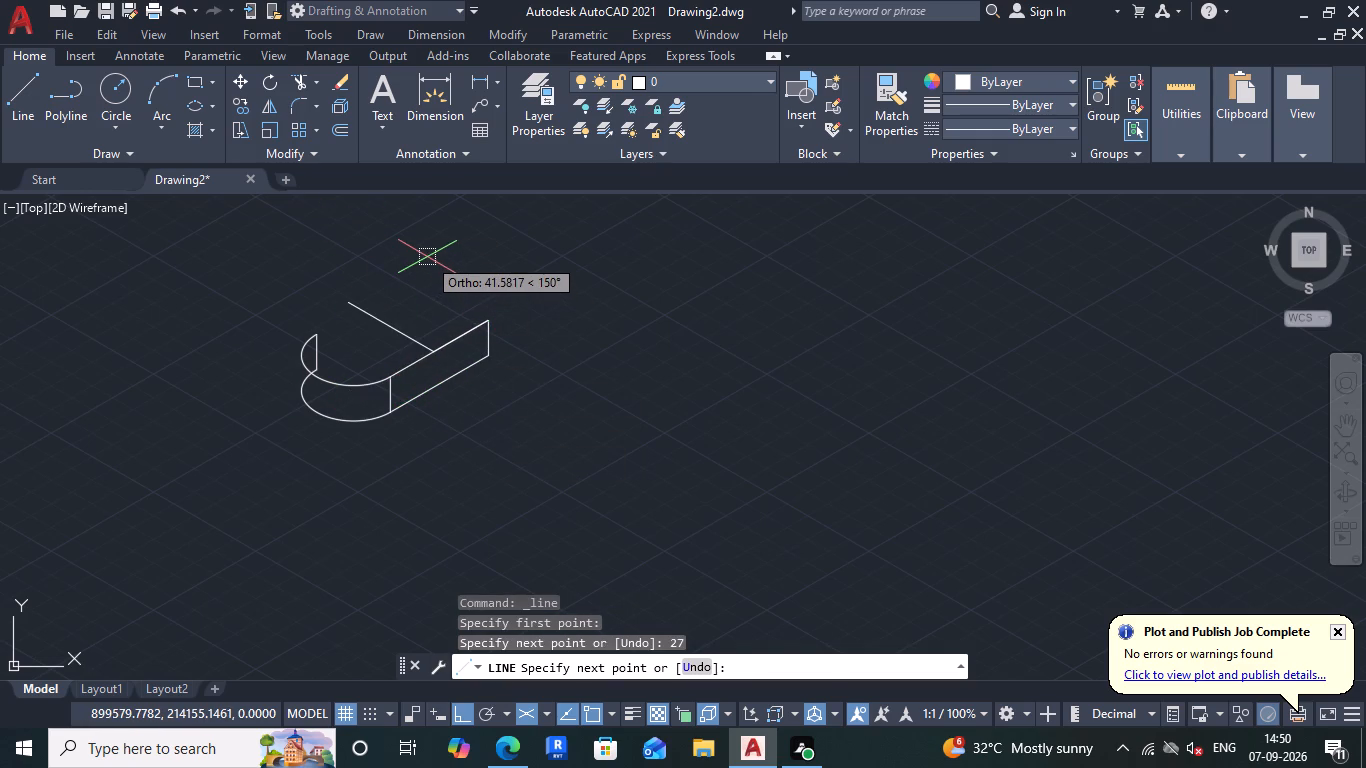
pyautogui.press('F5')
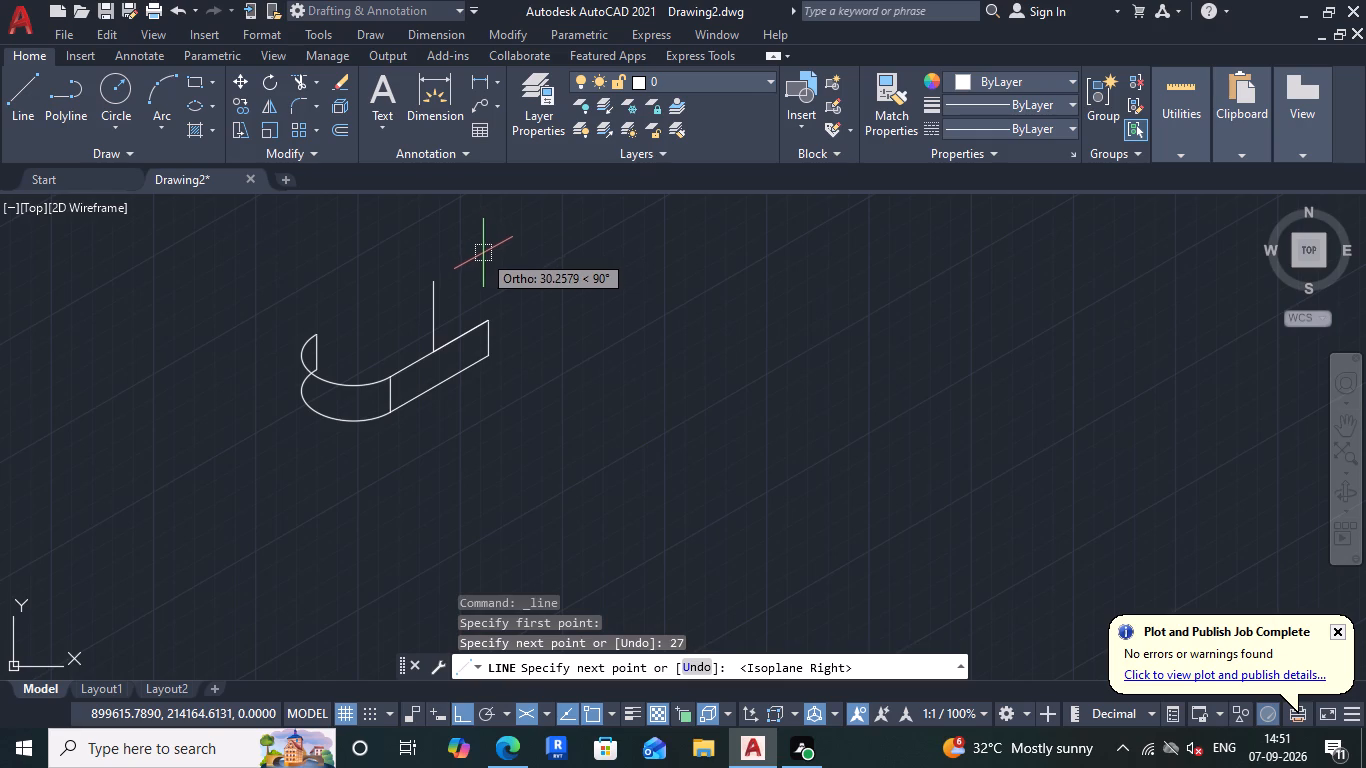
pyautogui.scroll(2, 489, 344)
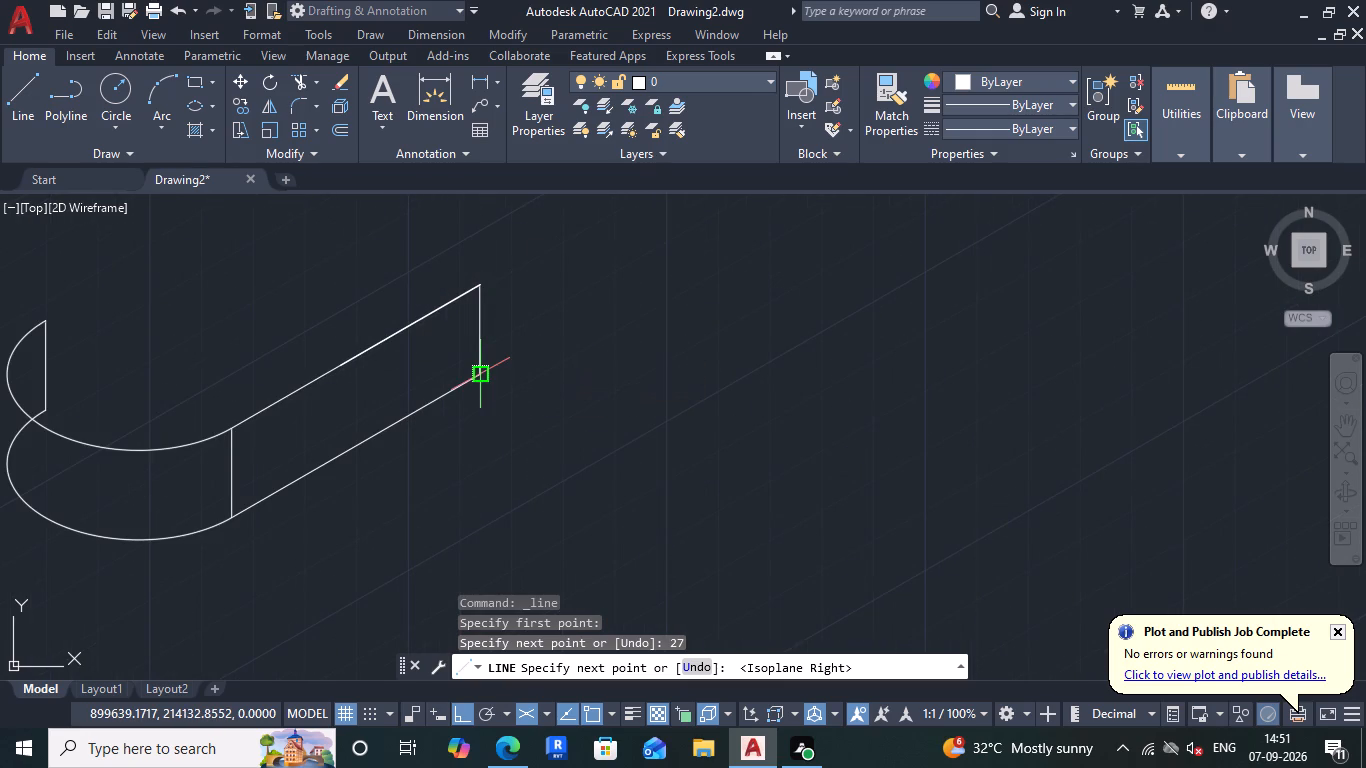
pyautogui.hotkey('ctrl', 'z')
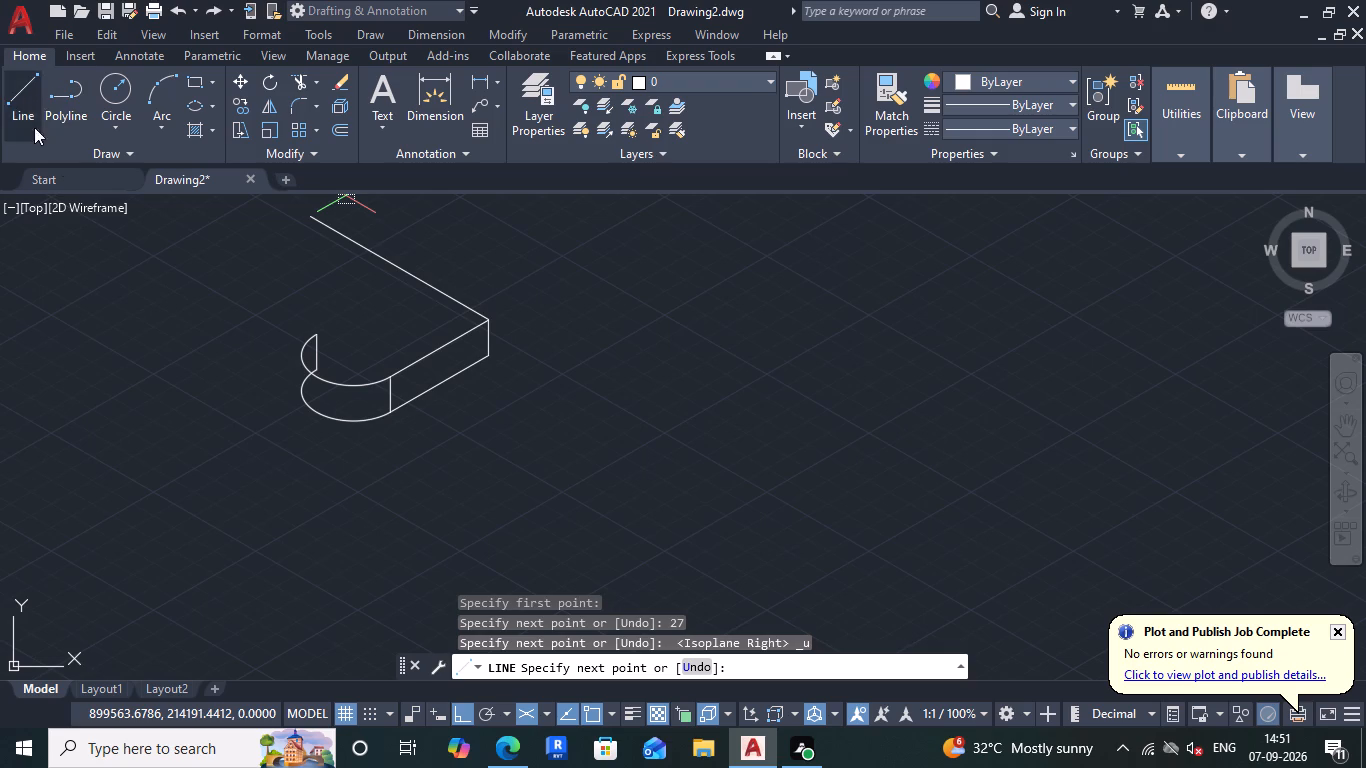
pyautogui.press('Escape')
# Draw a vertical line joining the leftmost quadrants of the upper and lower arcs.
pyautogui.click(22, 93)
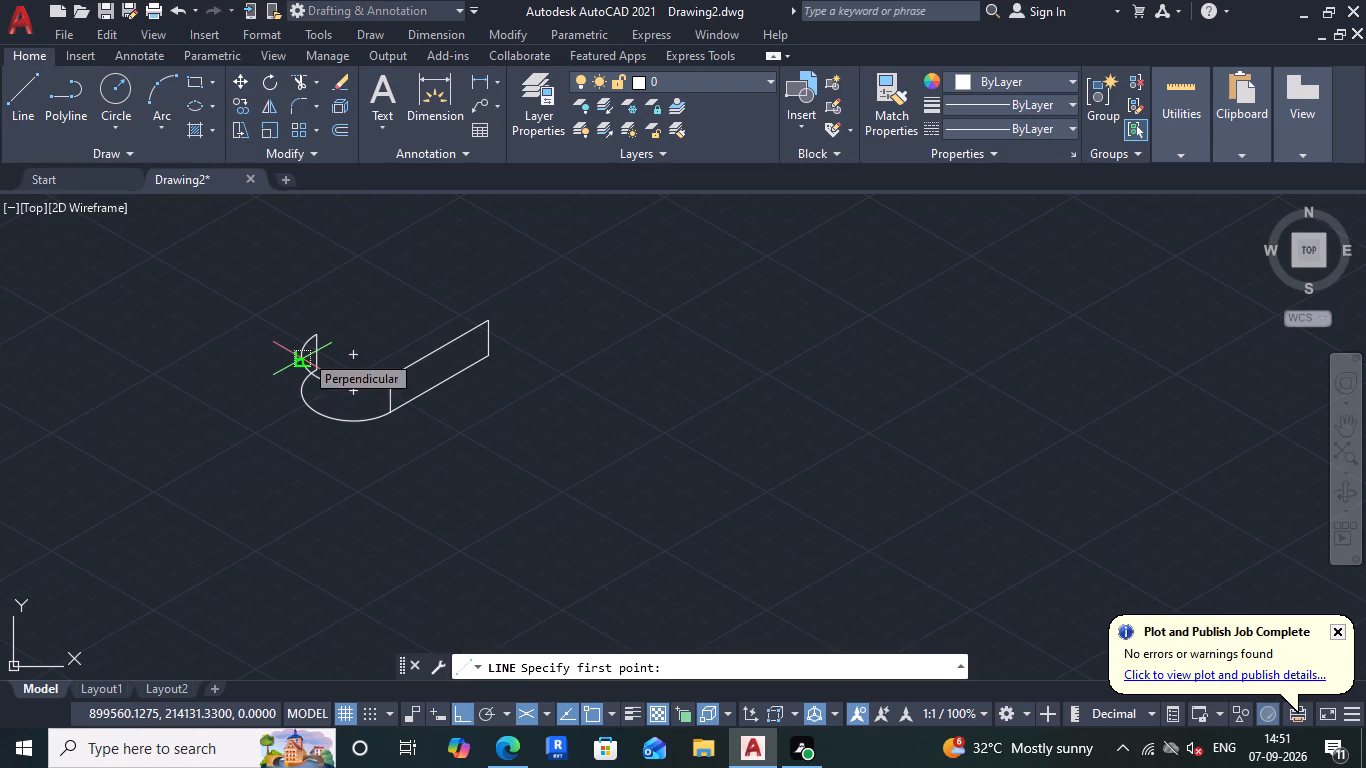
pyautogui.scroll(3, 306, 364)
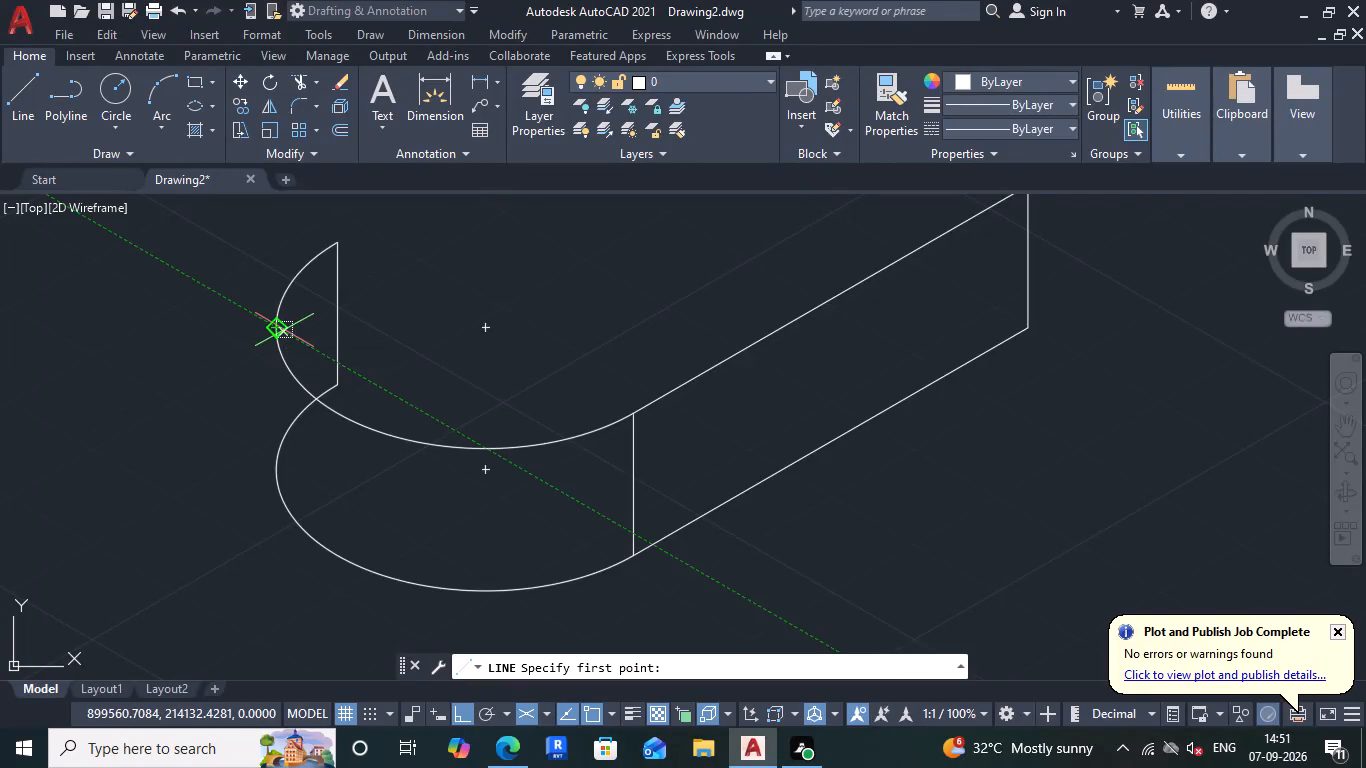
pyautogui.click(281, 328)
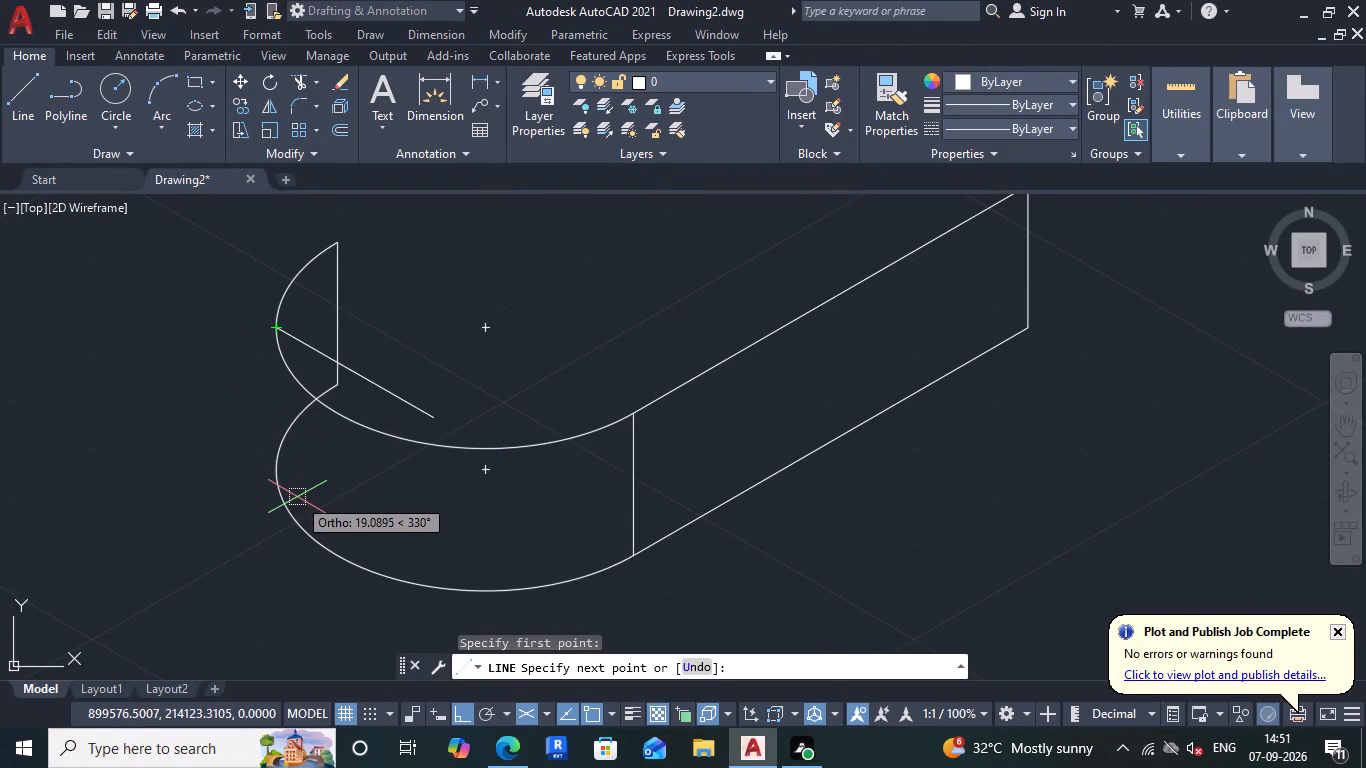
pyautogui.press('F5')
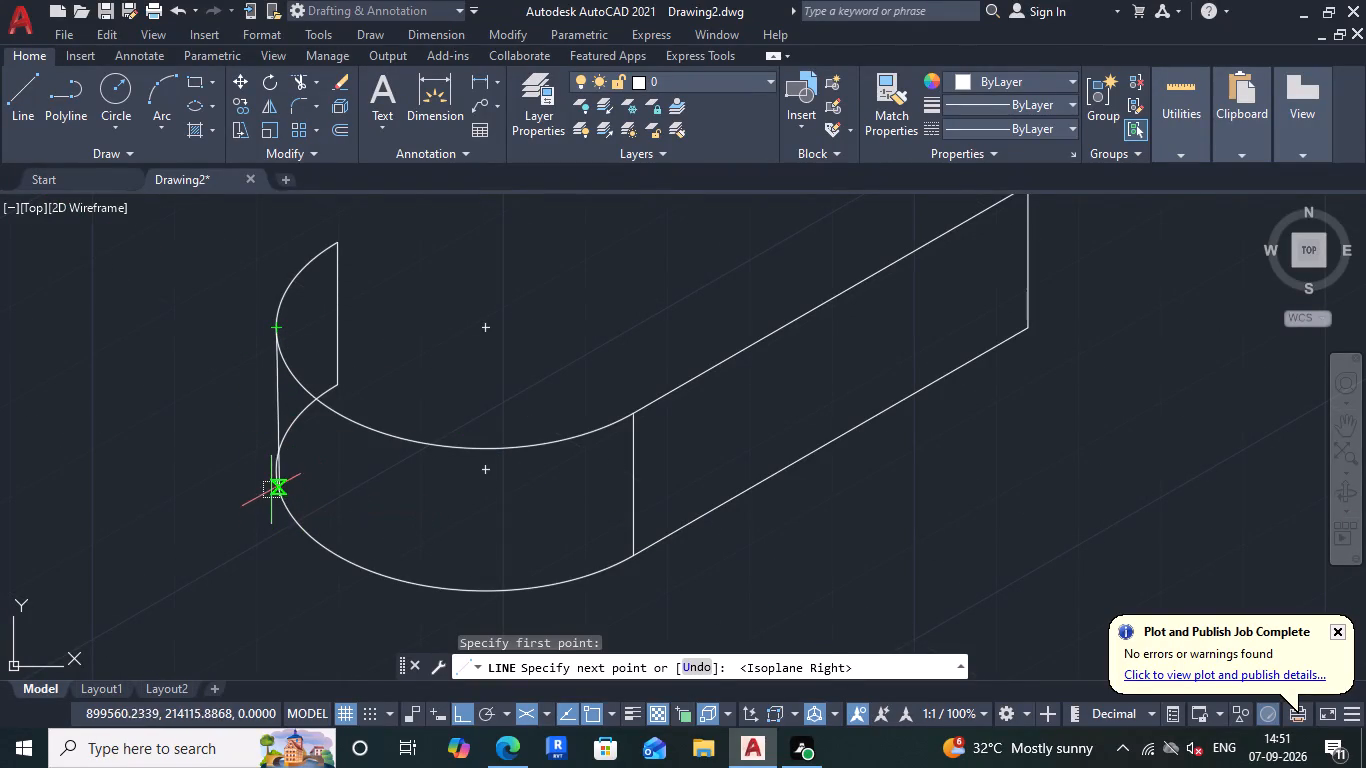
pyautogui.doubleClick(269, 468)
pyautogui.press('Escape')
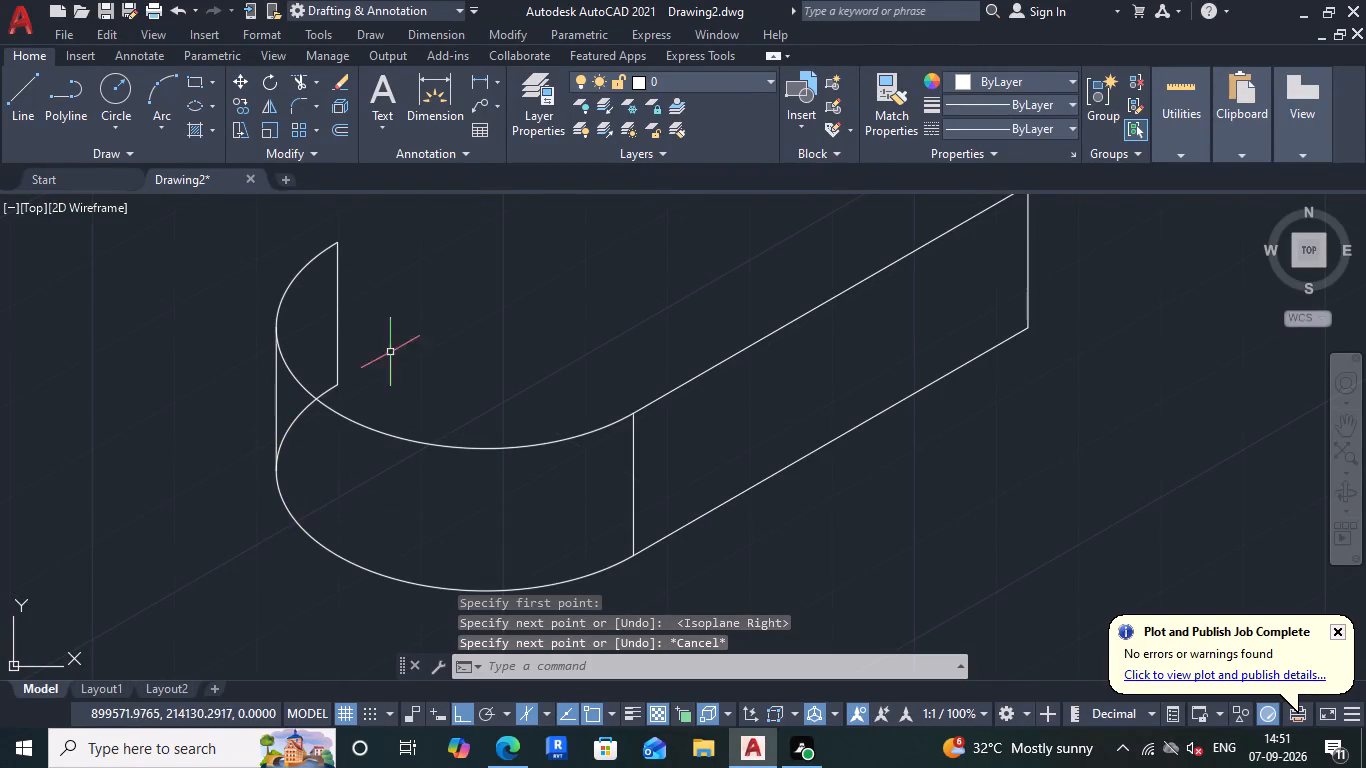
# Trim off the old far vertical edge and the upper and lower arc portions extending behind the new vertical line.
pyautogui.click(300, 81)
pyautogui.moveTo(315, 240); pyautogui.dragTo(315, 244)
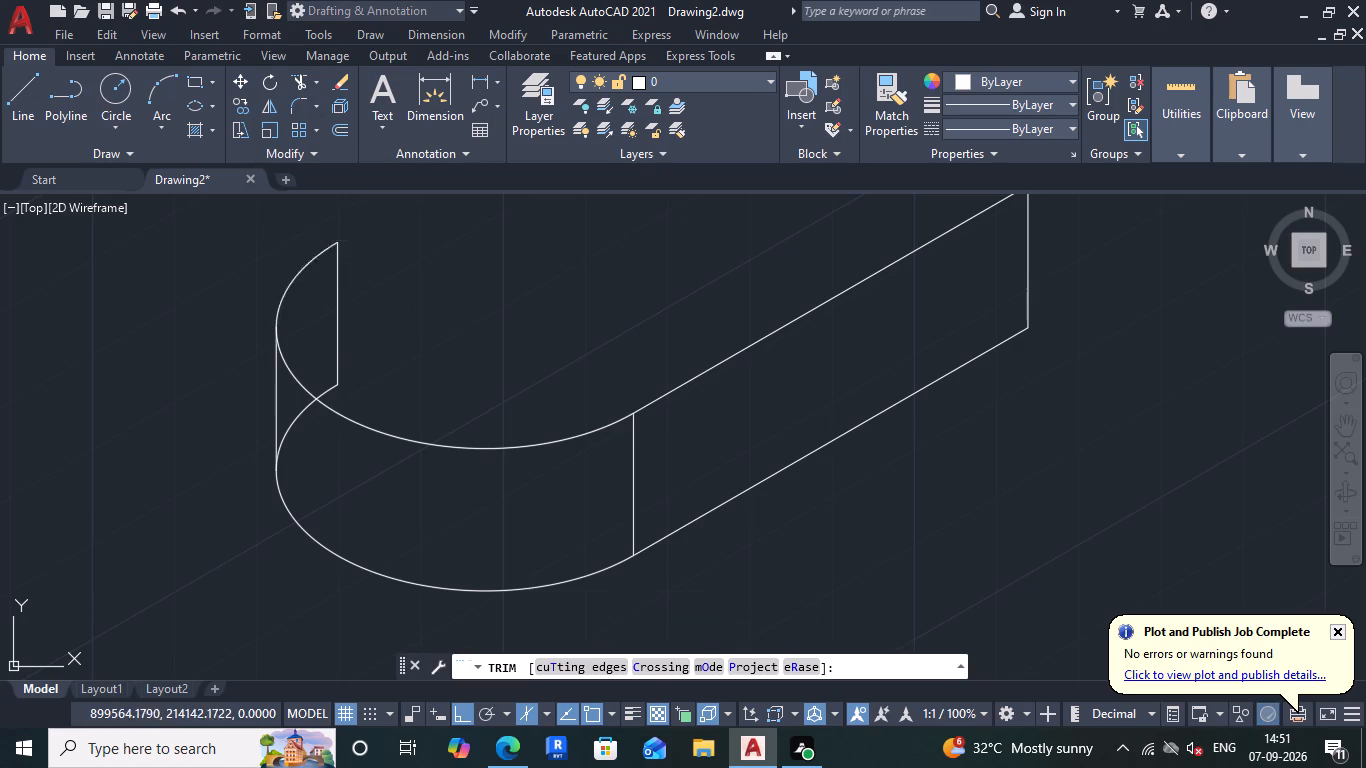
pyautogui.moveTo(315, 244); pyautogui.dragTo(370, 365)
pyautogui.moveTo(292, 412); pyautogui.dragTo(321, 447)
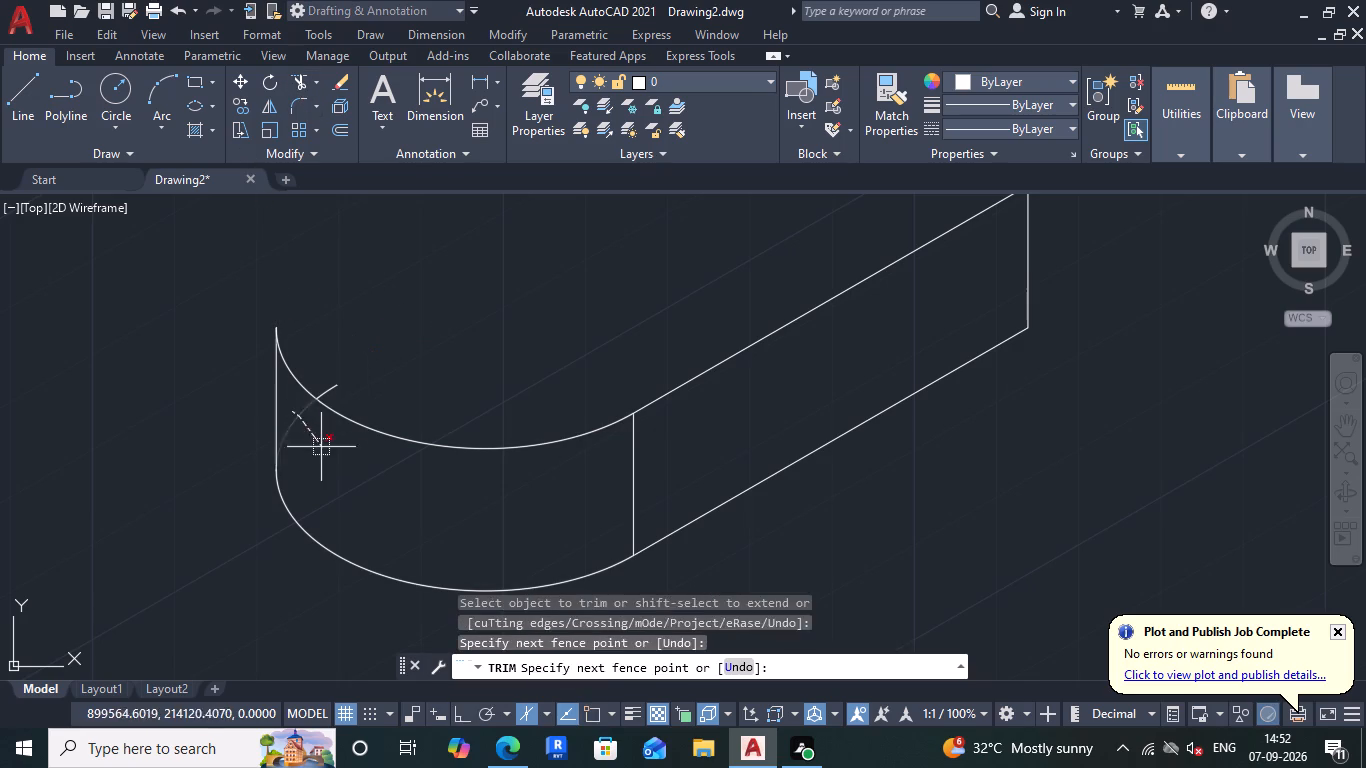
pyautogui.moveTo(321, 447); pyautogui.dragTo(322, 449)
pyautogui.moveTo(319, 381); pyautogui.dragTo(334, 399)
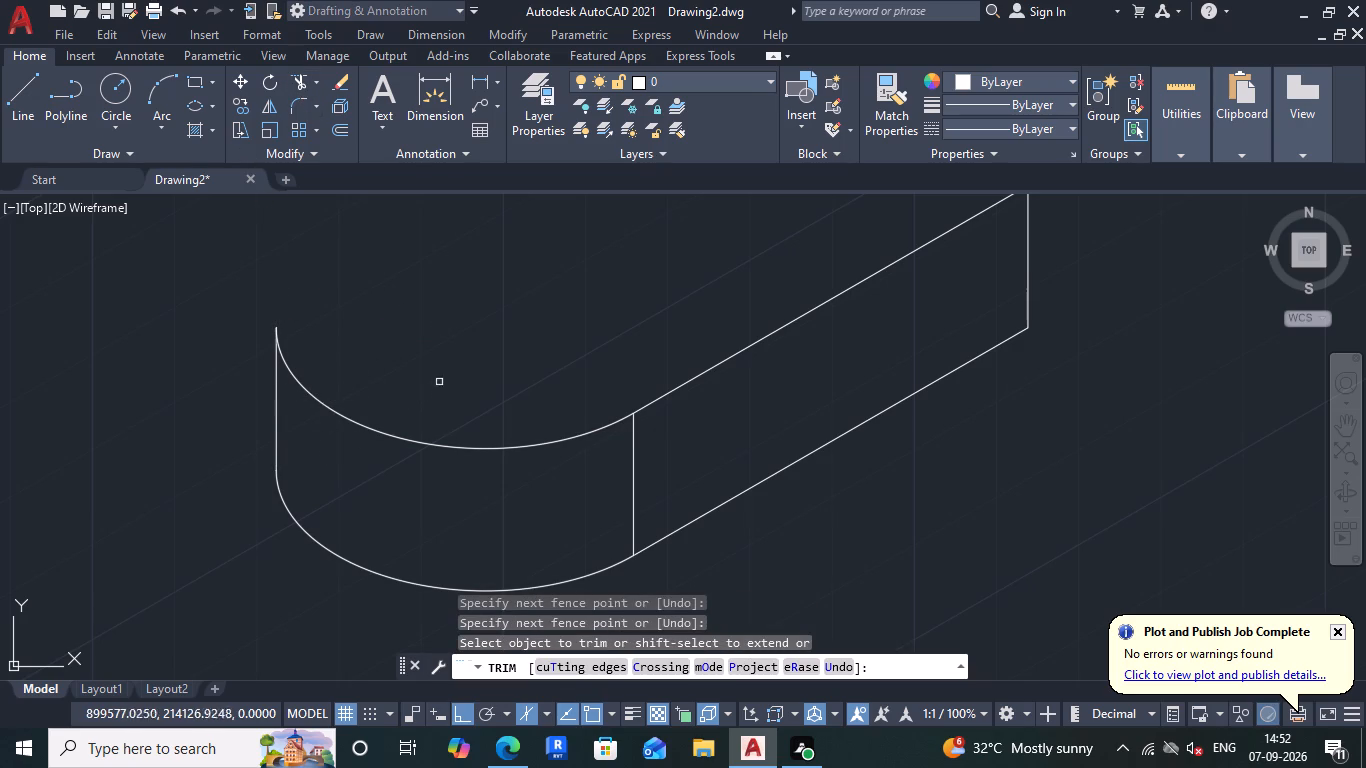
# Draw a top-isoplane isocircle of radius 12 centred on the upper arc's centre.
pyautogui.scroll(-1, 441, 378)
pyautogui.click(211, 109)
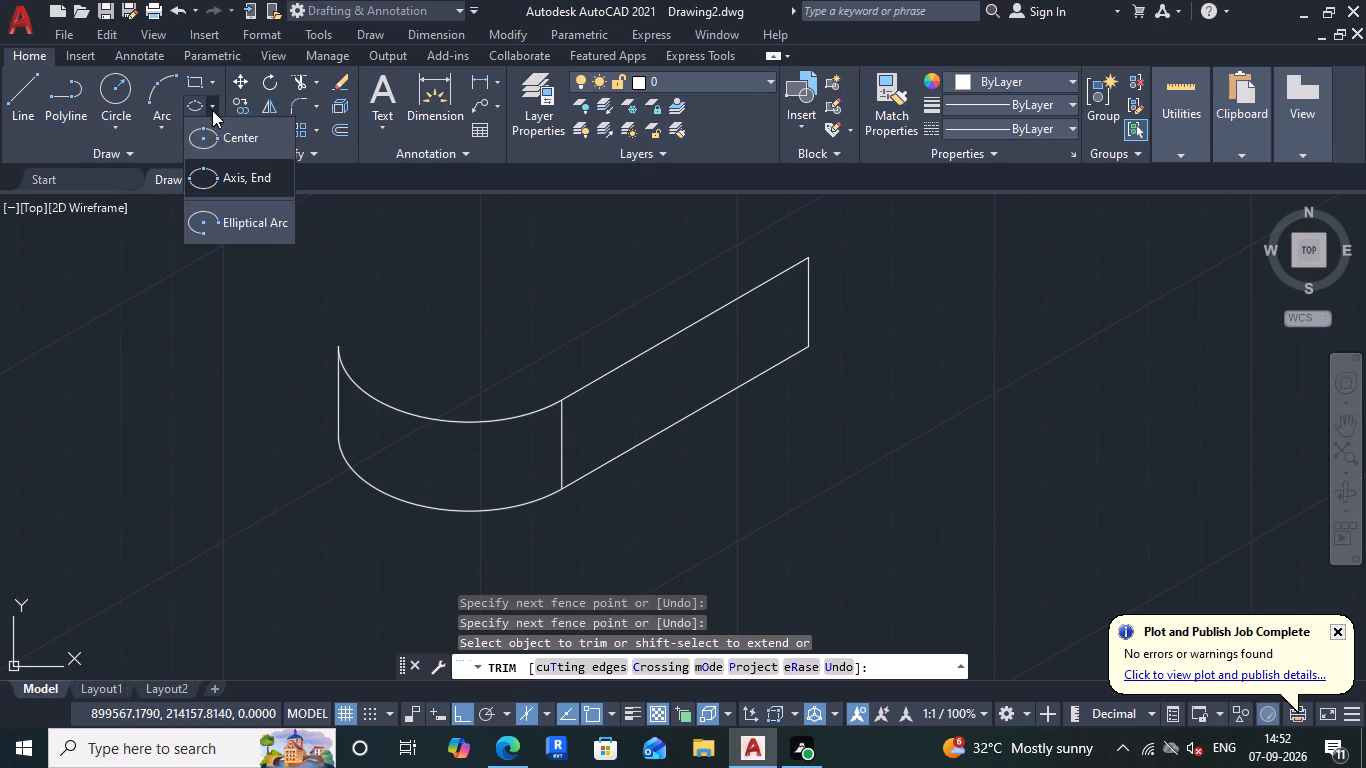
pyautogui.click(269, 177)
pyautogui.click(892, 656)
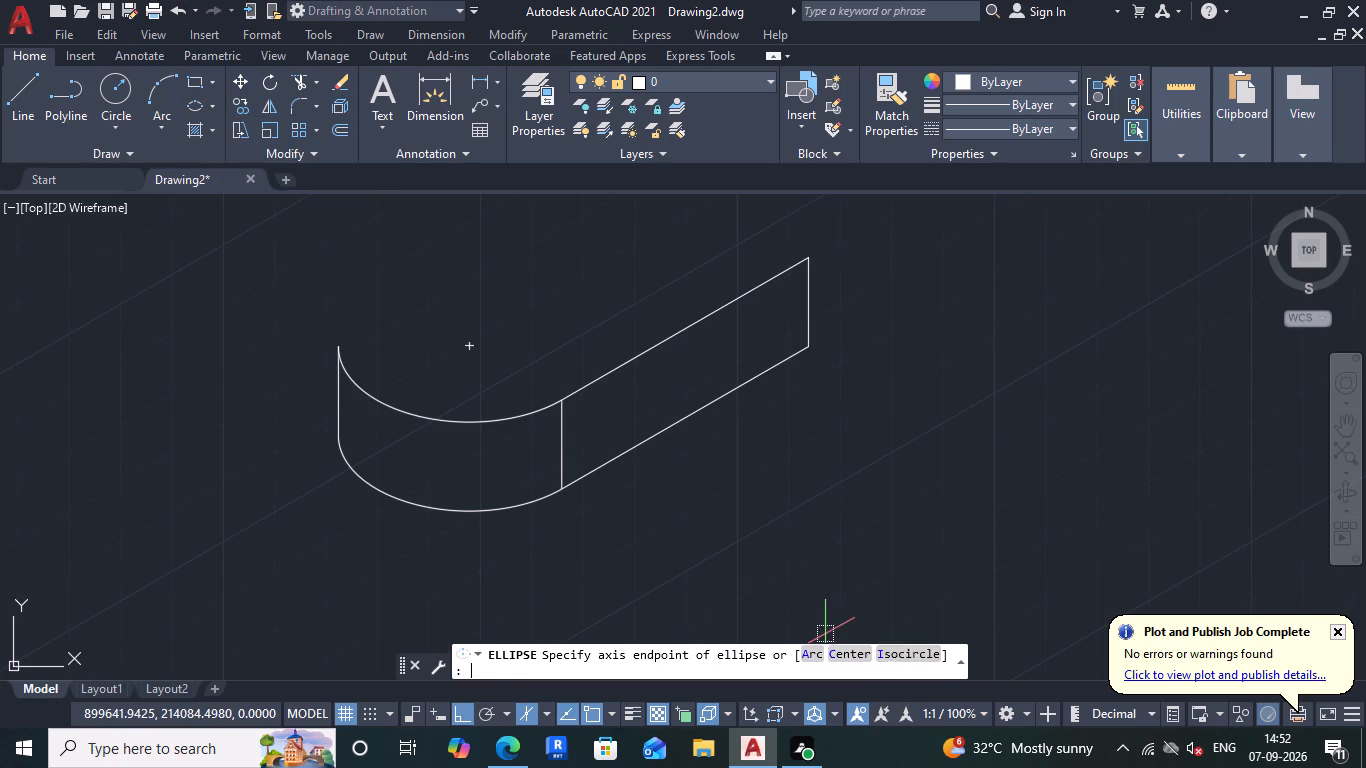
pyautogui.click(467, 344)
pyautogui.press('F5')
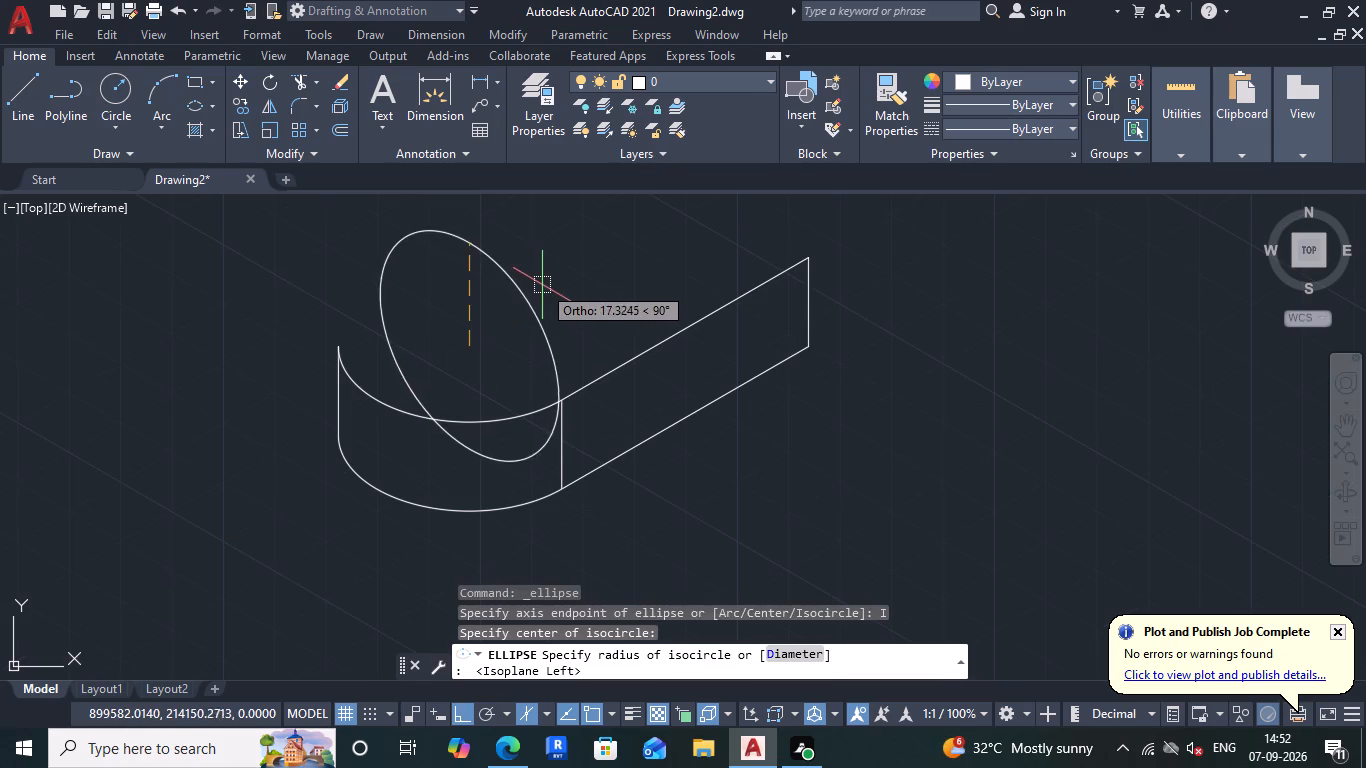
pyautogui.press('F5')
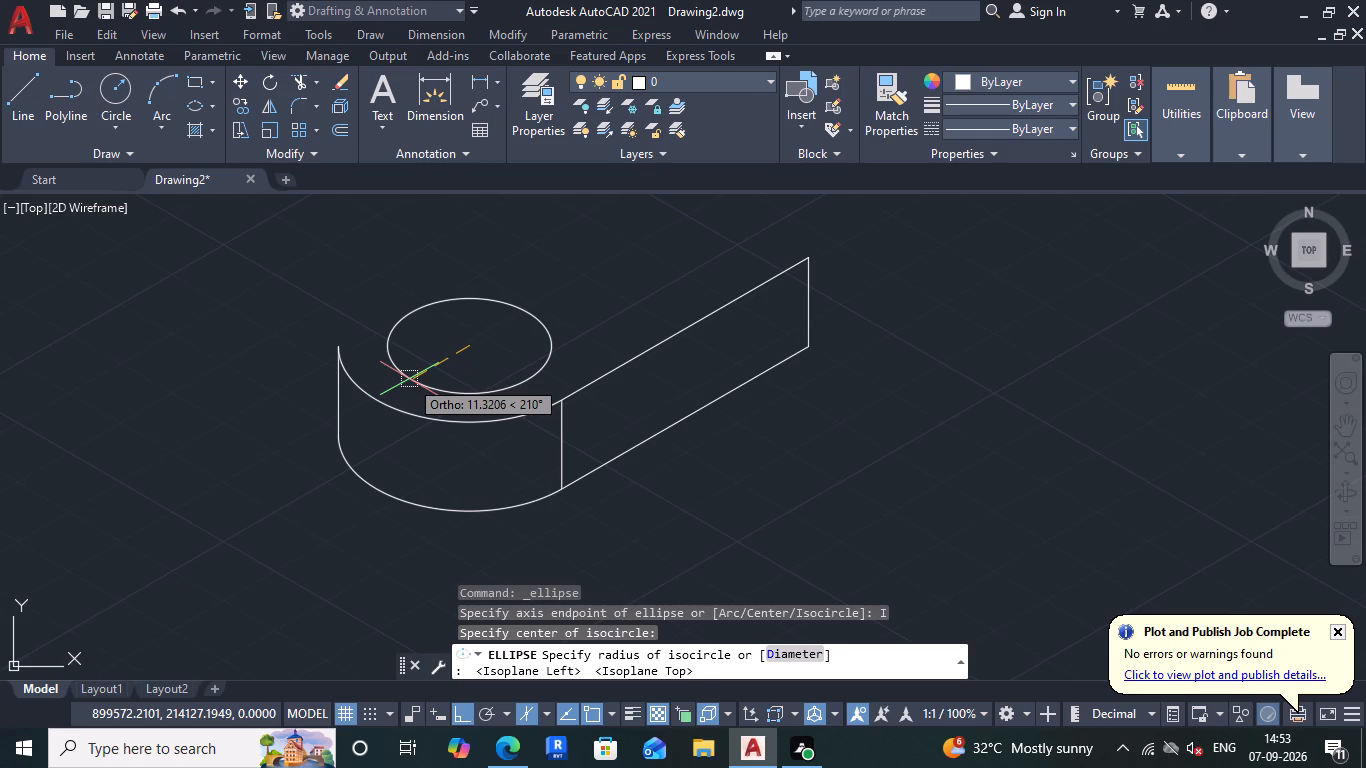
pyautogui.write('12')
pyautogui.press('Return')
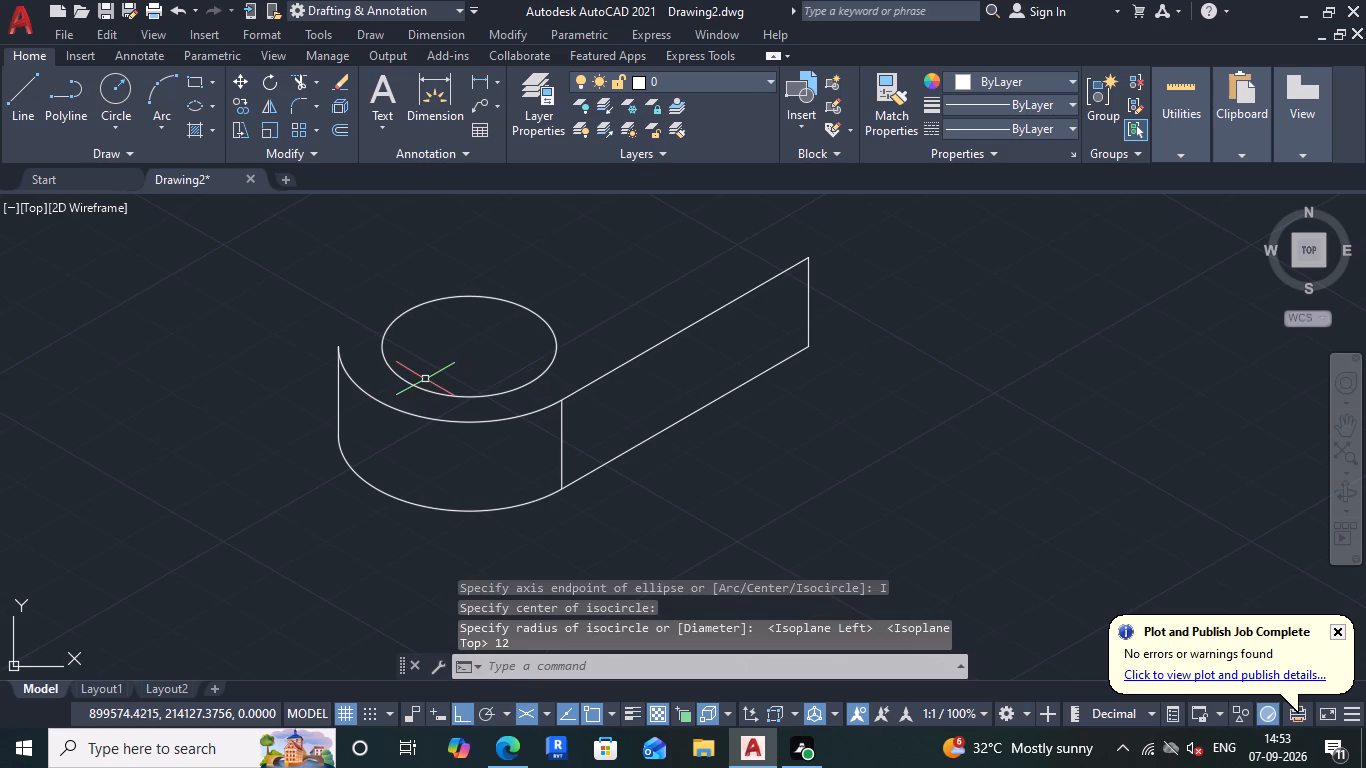
# Draw a concentric top-isoplane isocircle of radius 6 inside the radius 12 one.
pyautogui.click(197, 105)
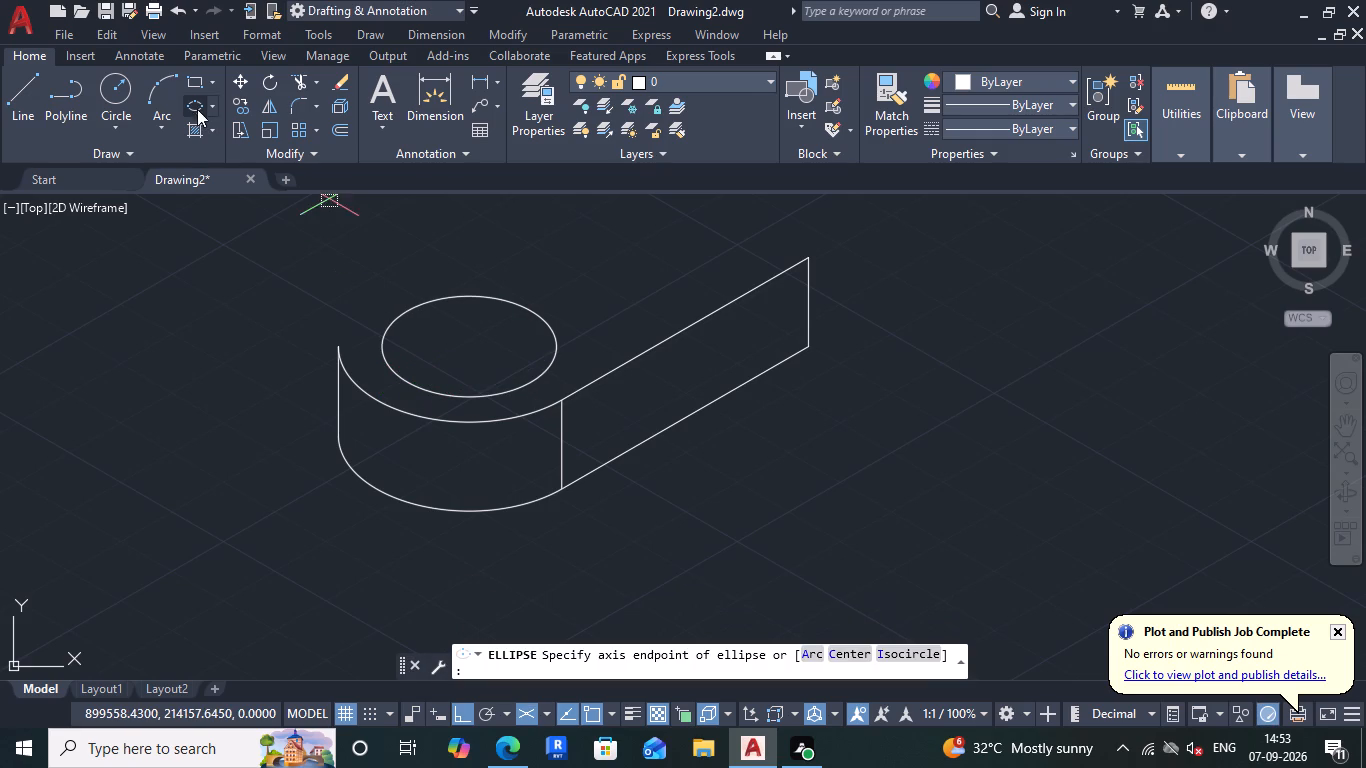
pyautogui.click(899, 654)
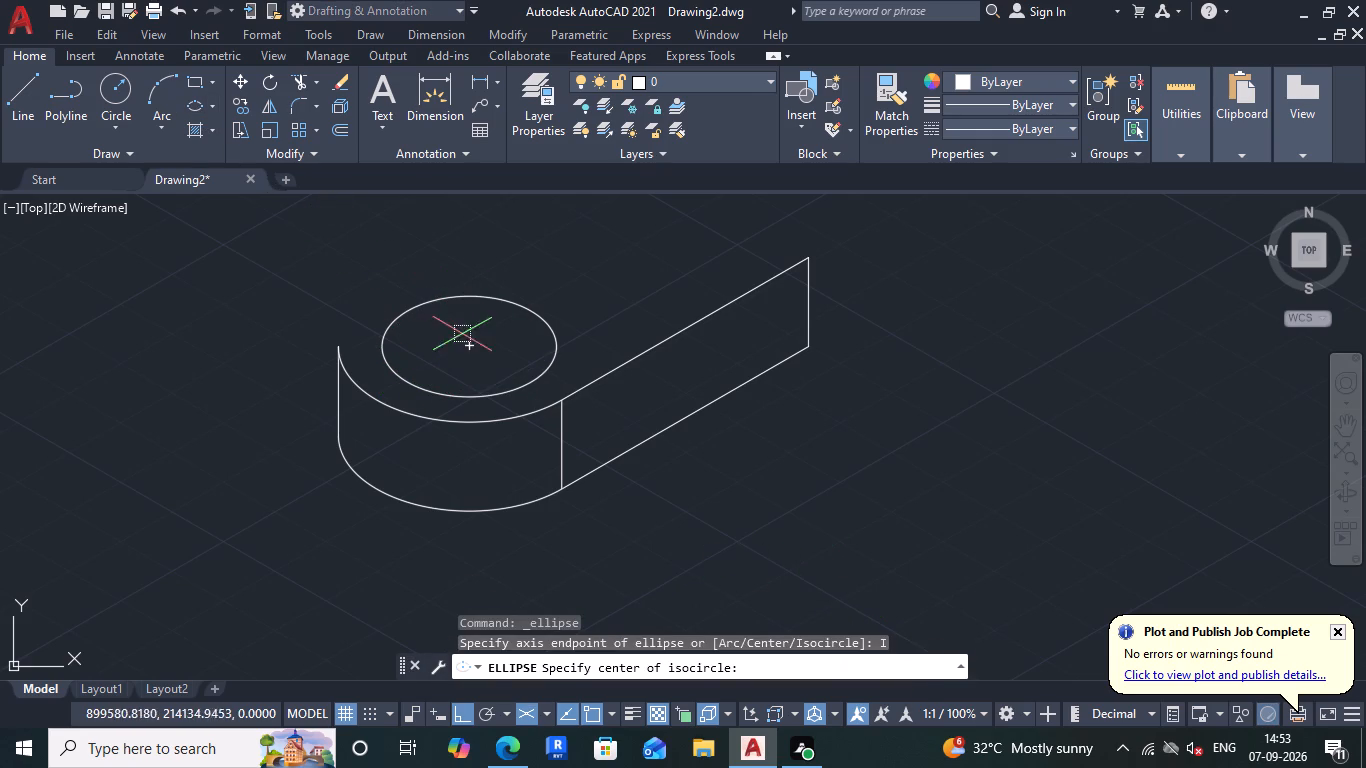
pyautogui.click(468, 345)
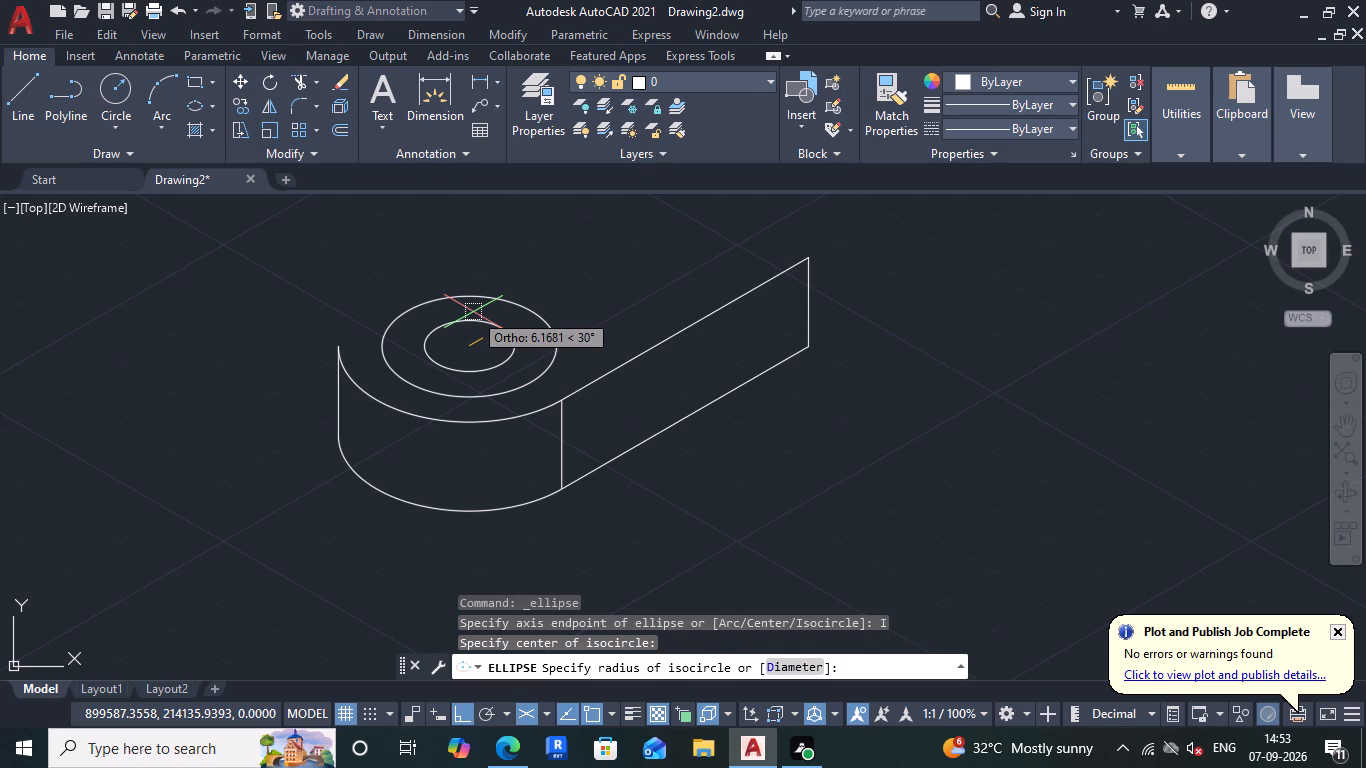
pyautogui.press('6')
pyautogui.press('Return')
# Copy both top isocircles, radius 12 and radius 6, 3 units vertically down from their common centre.
pyautogui.scroll(-2, 485, 326)
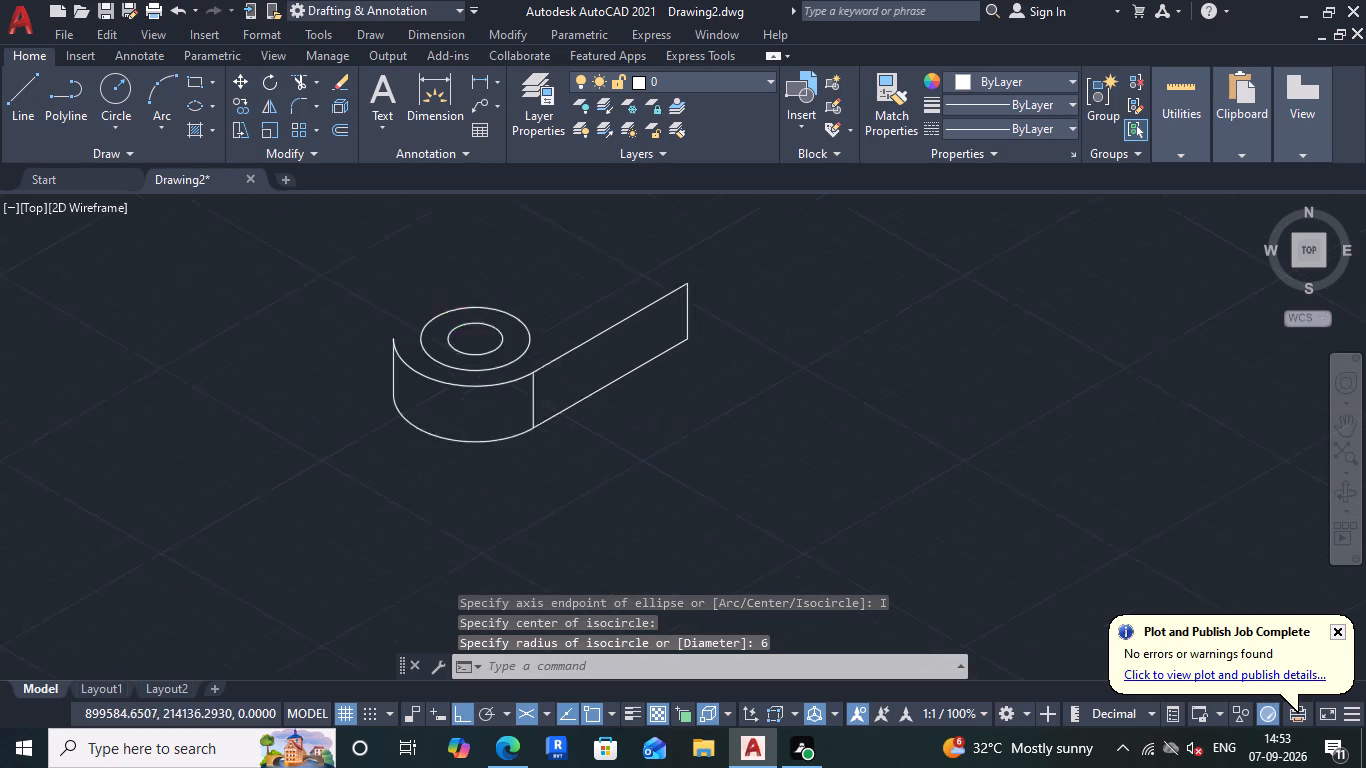
pyautogui.scroll(-1, 485, 328)
pyautogui.scroll(2, 484, 309)
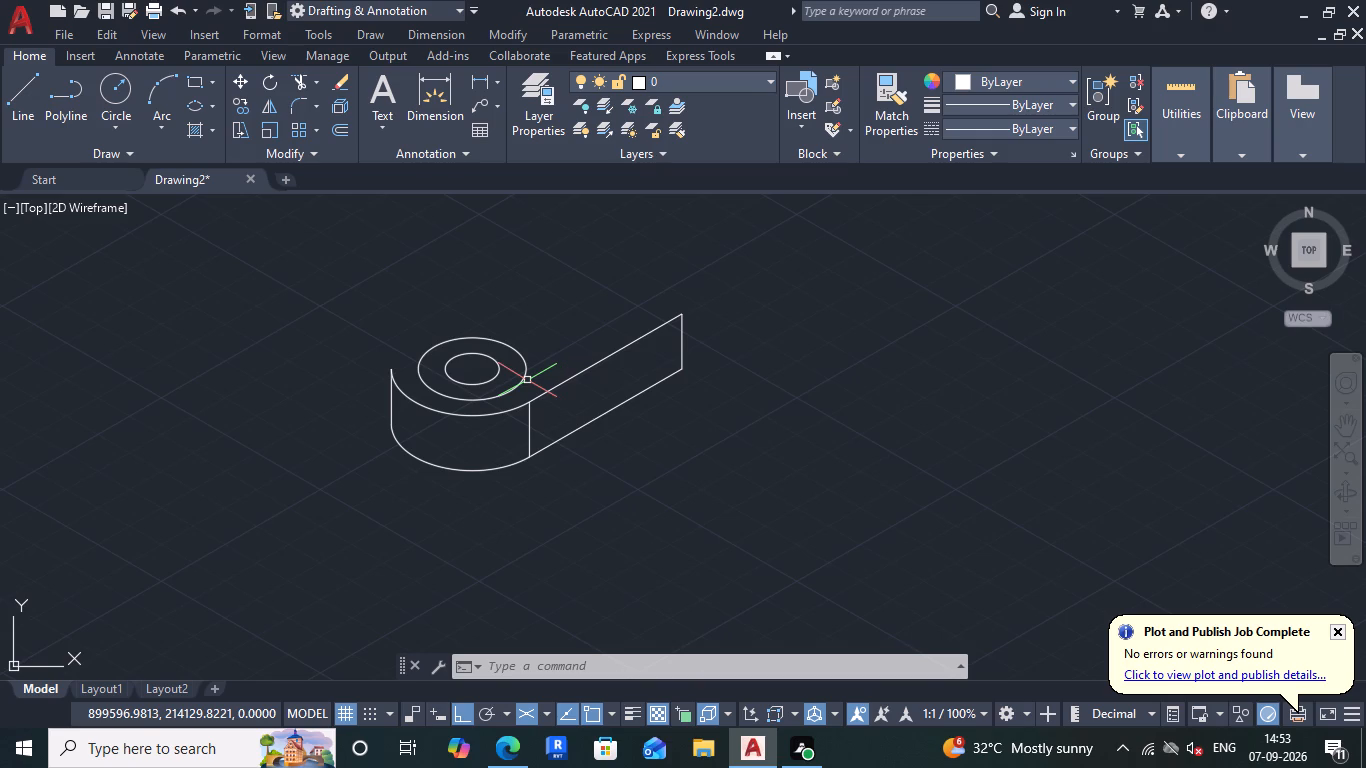
pyautogui.scroll(2, 512, 378)
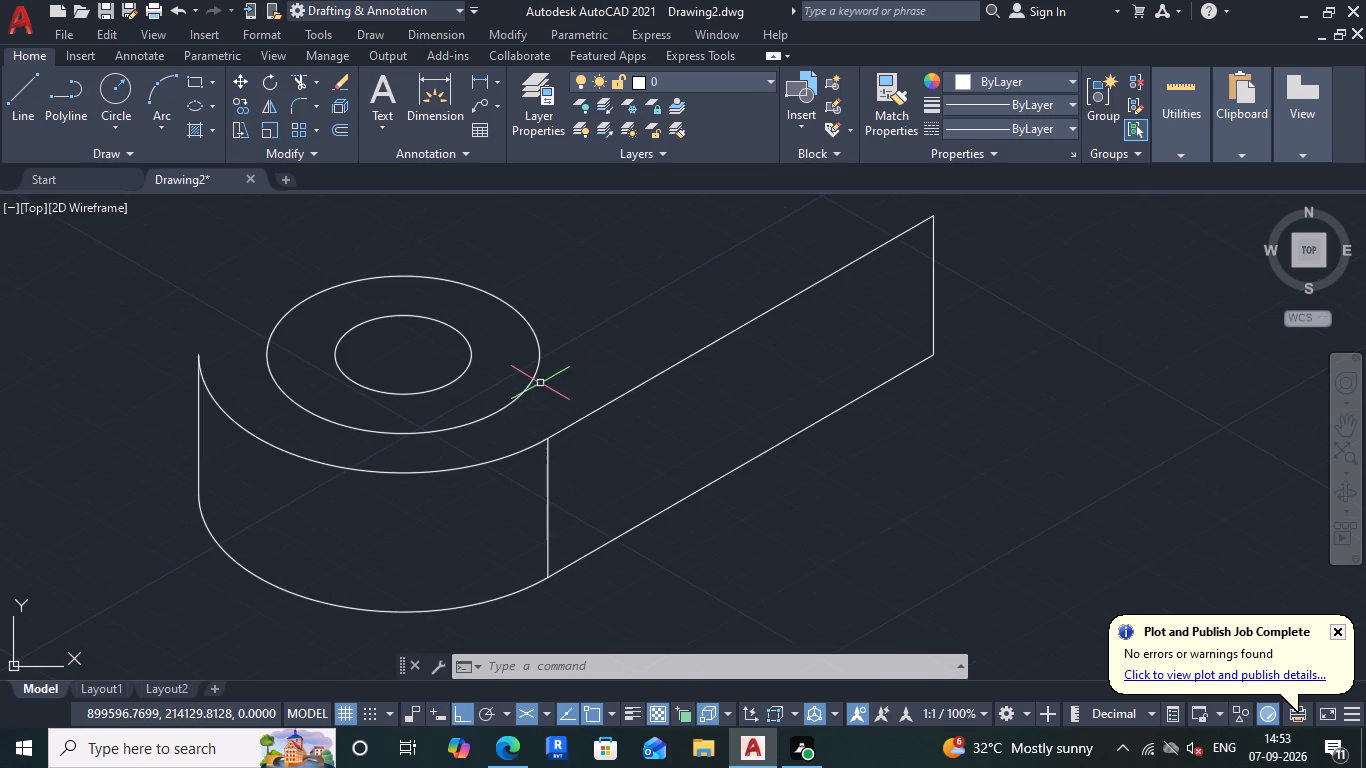
pyautogui.moveTo(541, 387); pyautogui.dragTo(518, 377)
pyautogui.click(452, 353)
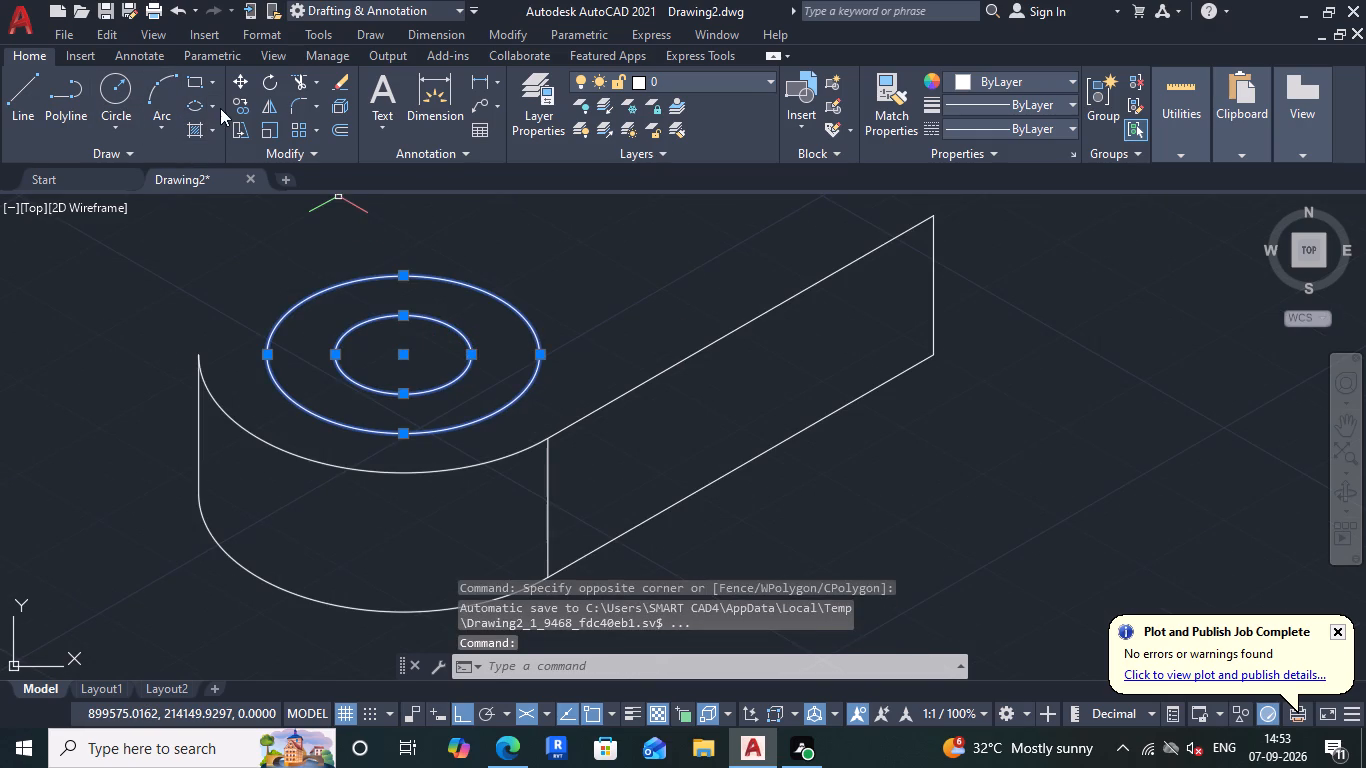
pyautogui.click(246, 108)
pyautogui.click(405, 354)
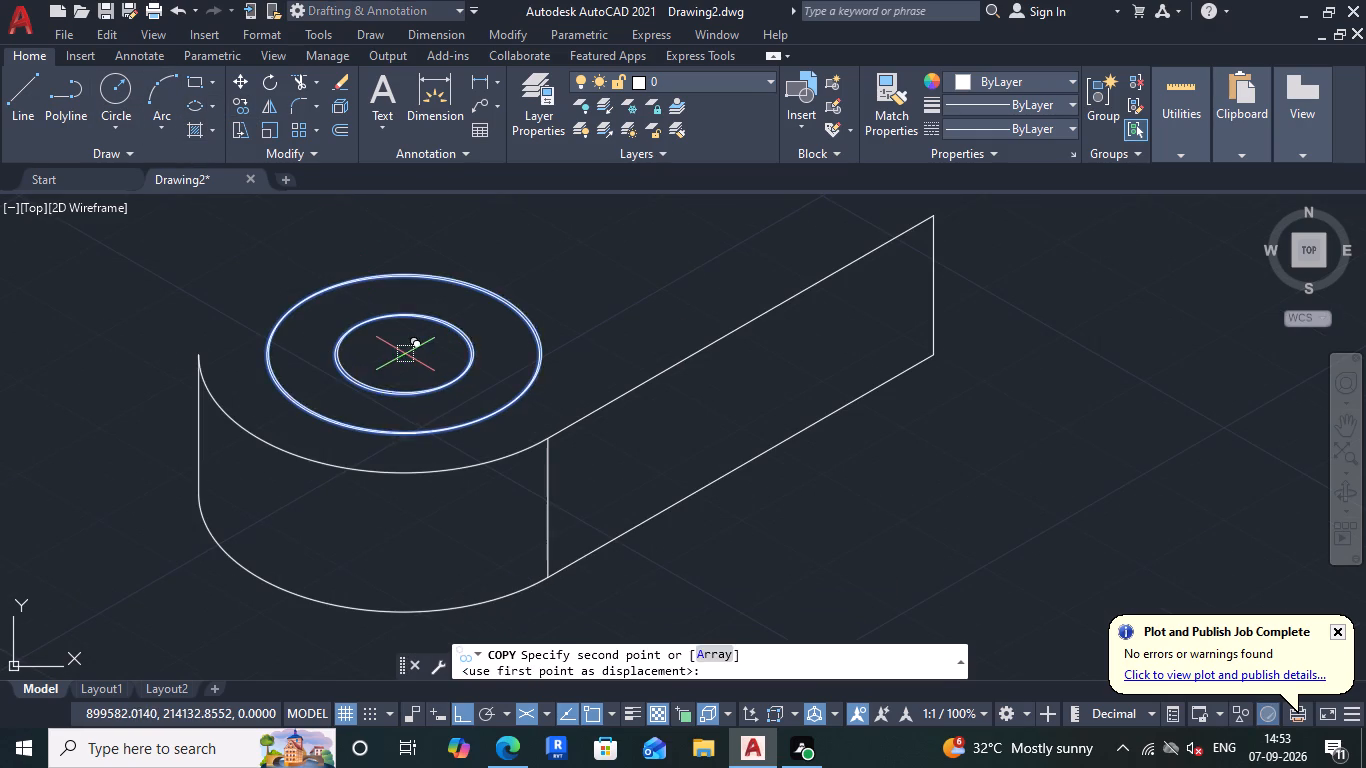
pyautogui.press('F5')
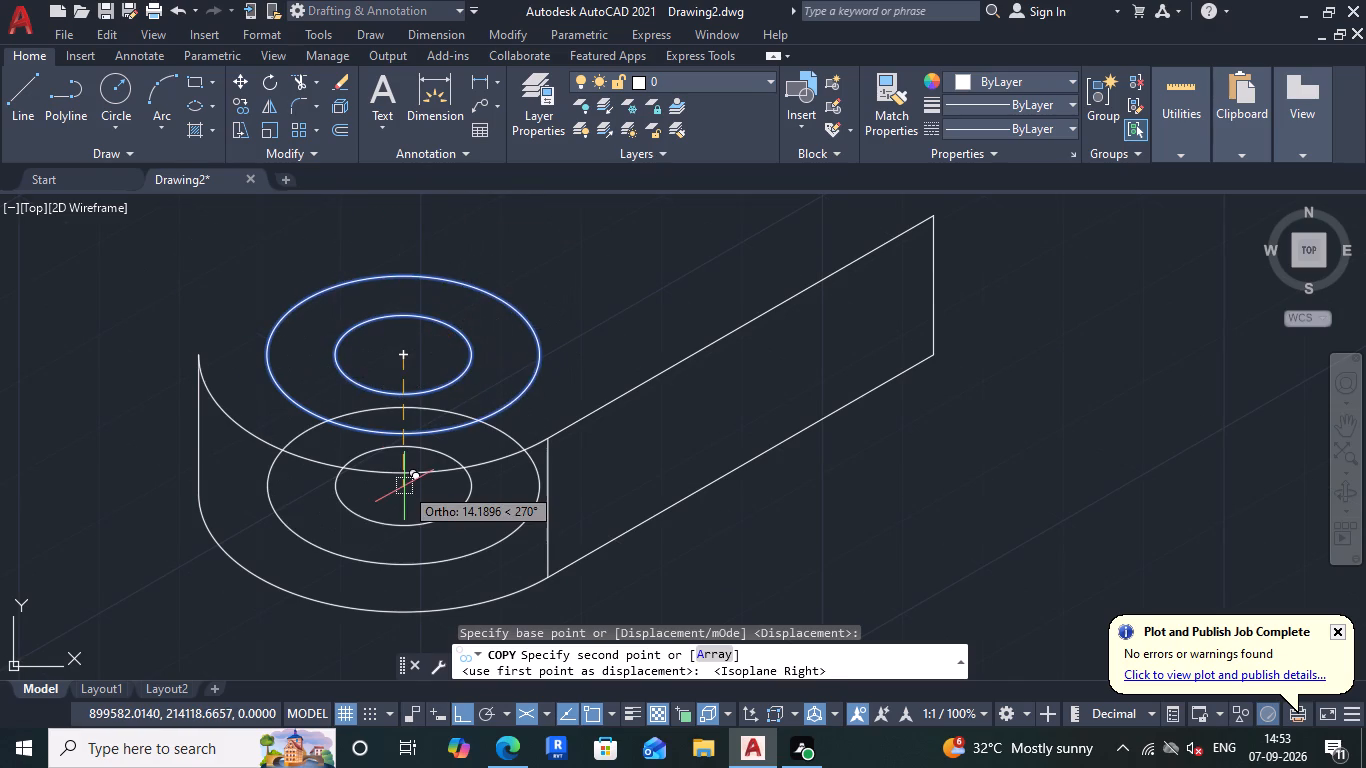
pyautogui.press('3')
pyautogui.press('Return')
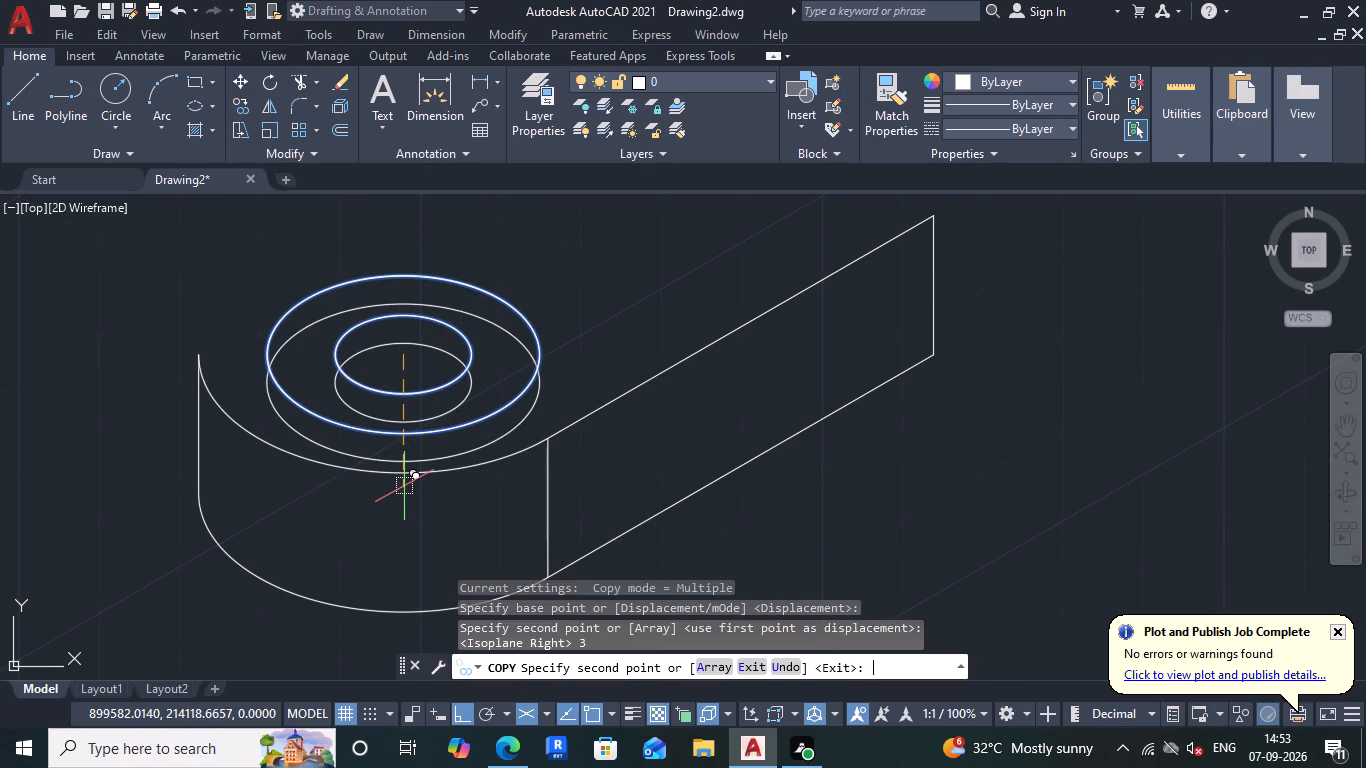
pyautogui.press('Escape')
# Delete the original upper radius 6 isocircle, keeping its lowered copy.
pyautogui.scroll(1, 409, 357)
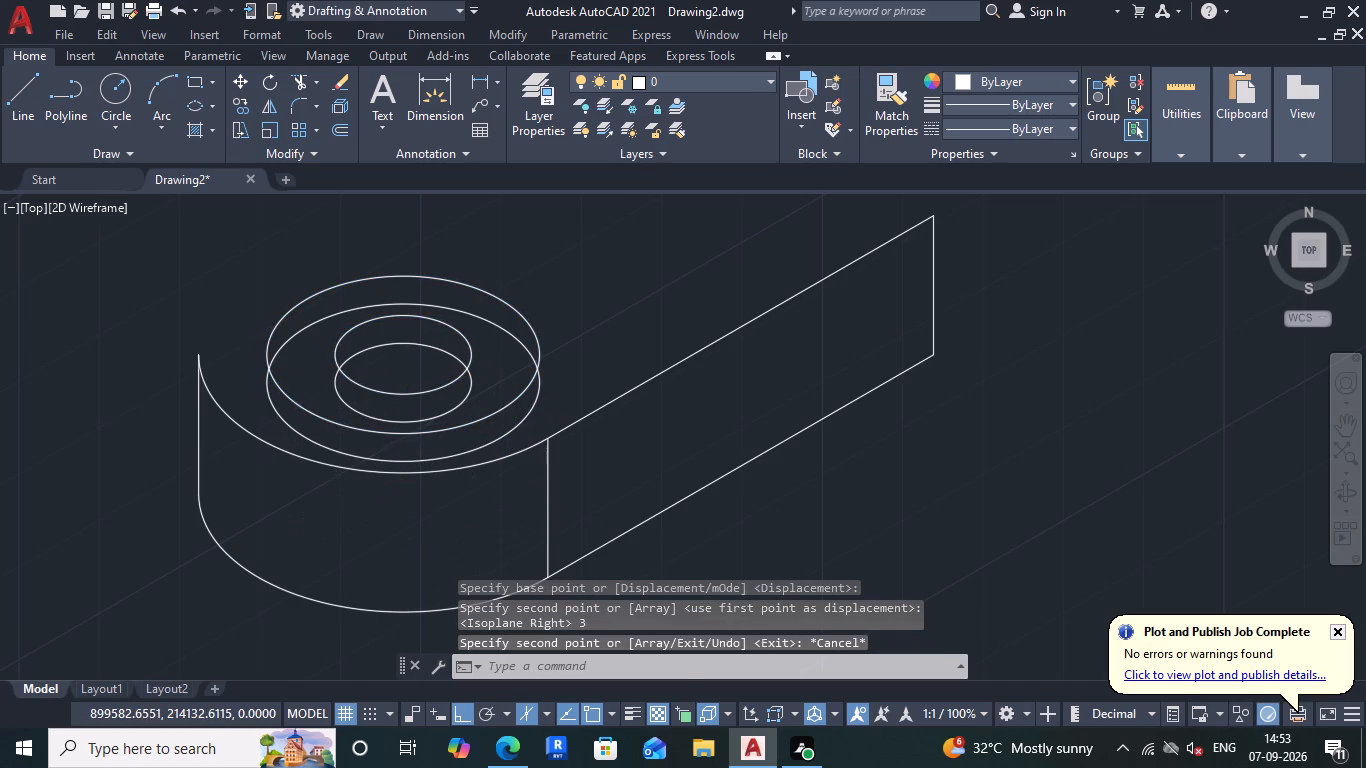
pyautogui.click(376, 301)
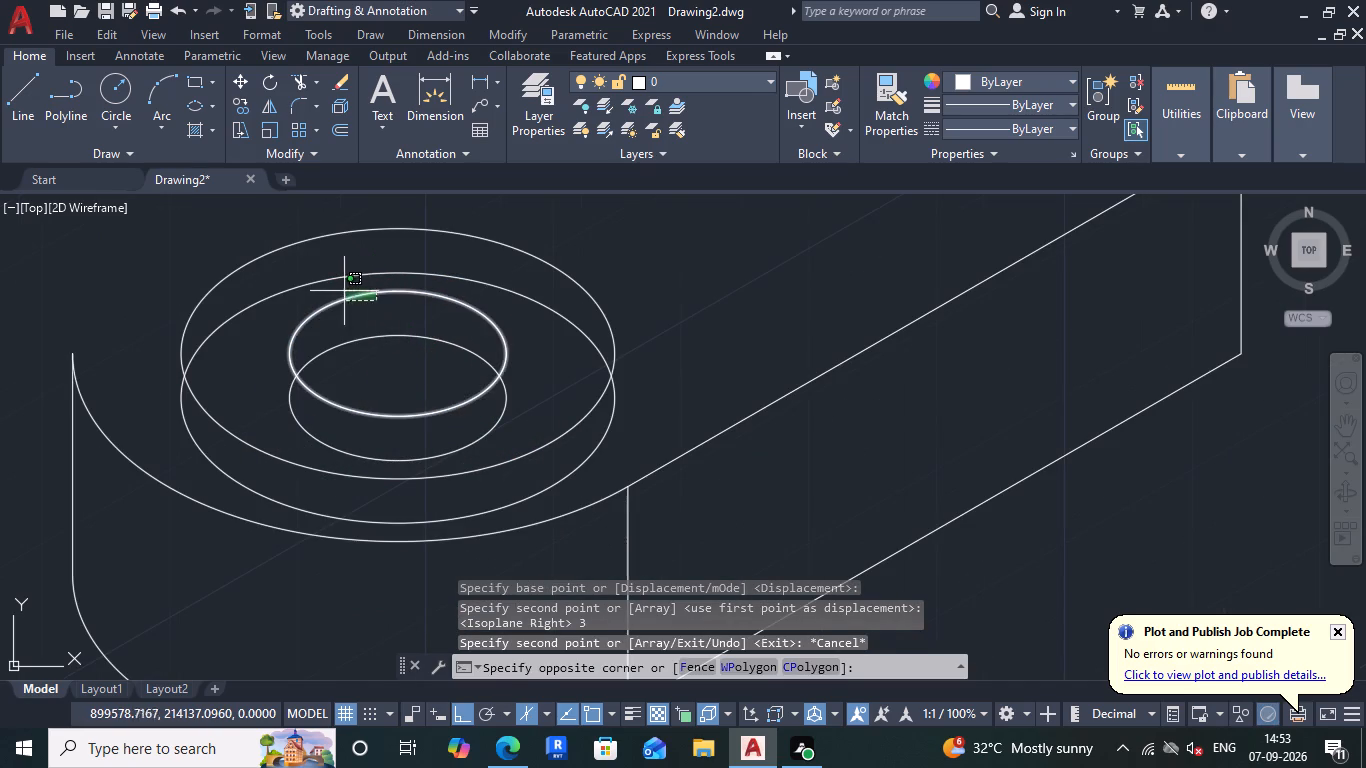
pyautogui.click(342, 291)
pyautogui.press('Delete')
# Trim off the front part of the lowered radius 12 isocircle that falls outside the upper one.
pyautogui.scroll(-1, 386, 301)
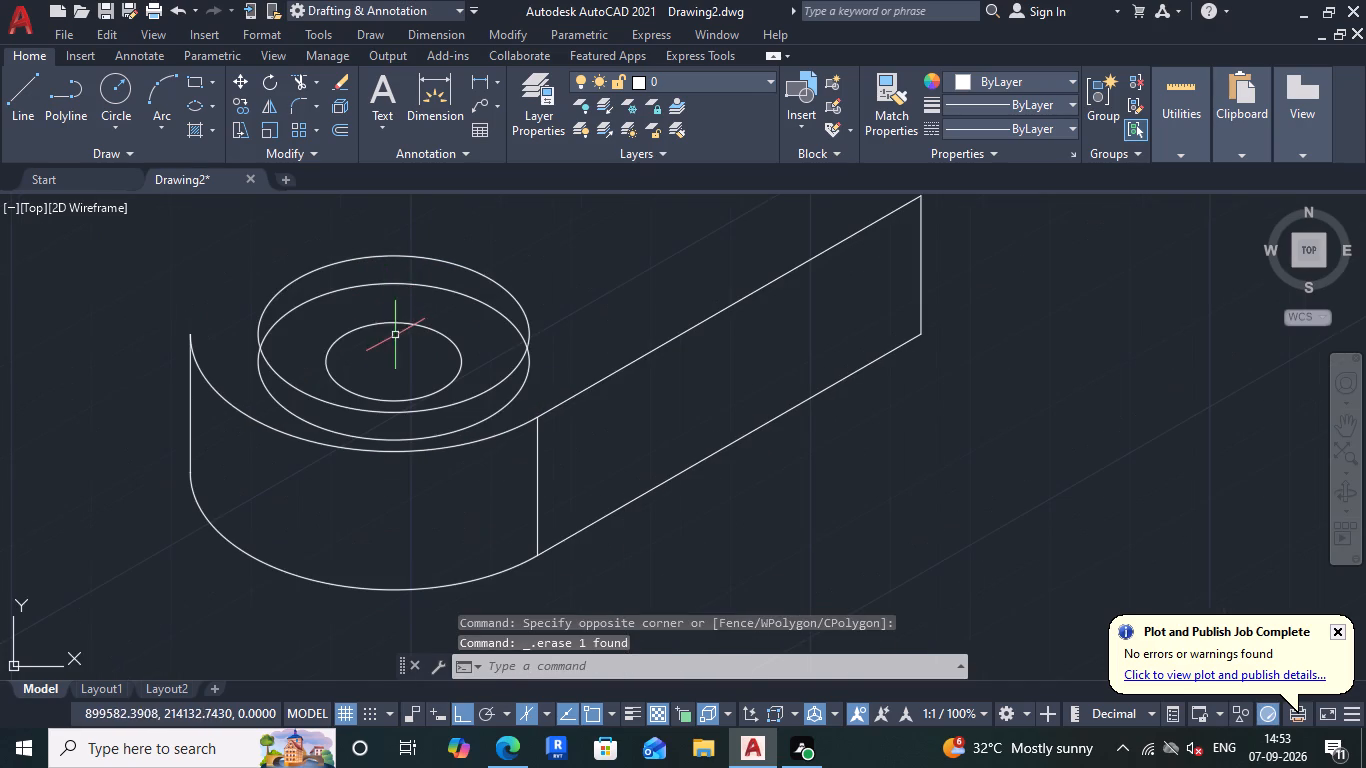
pyautogui.click(297, 79)
pyautogui.click(279, 405)
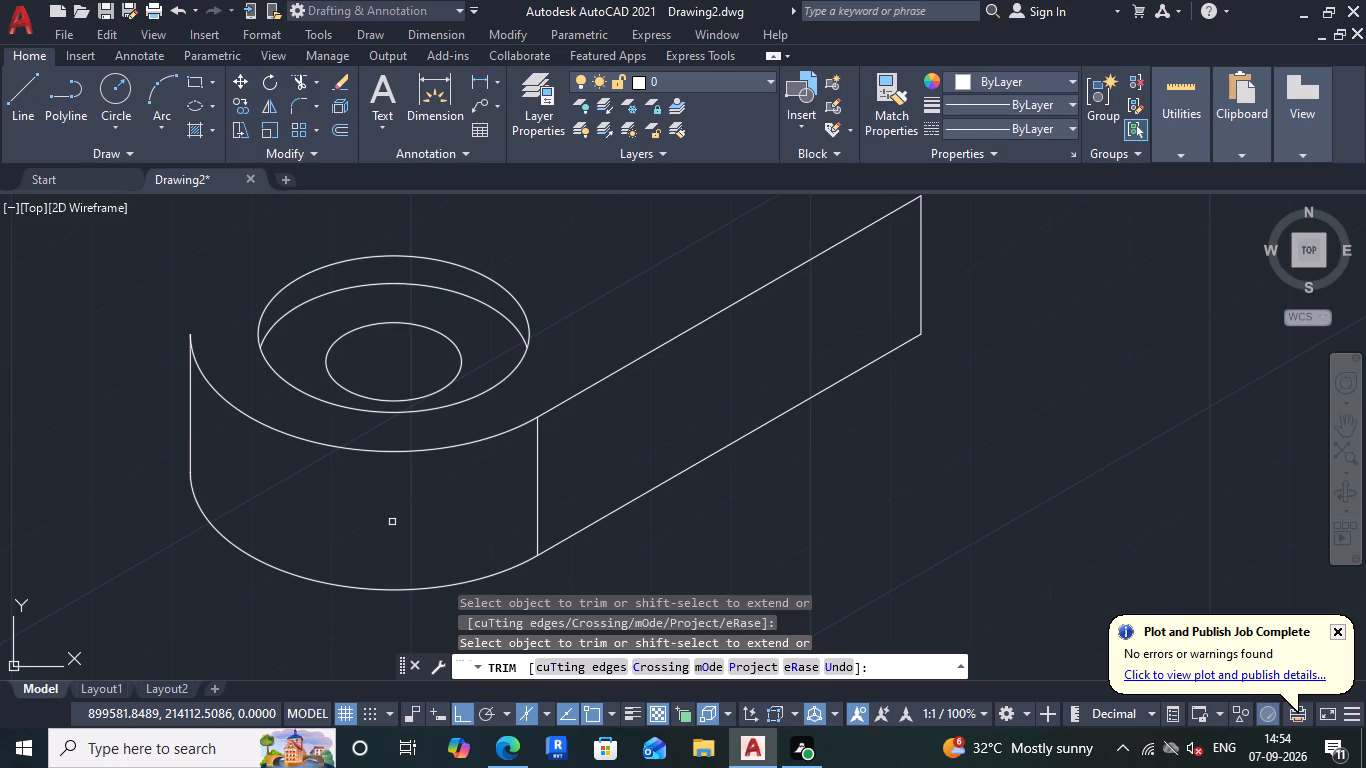
pyautogui.press('Escape')
# Remove the upper arc of the rounded end with Trim.
pyautogui.scroll(-1, 351, 515)
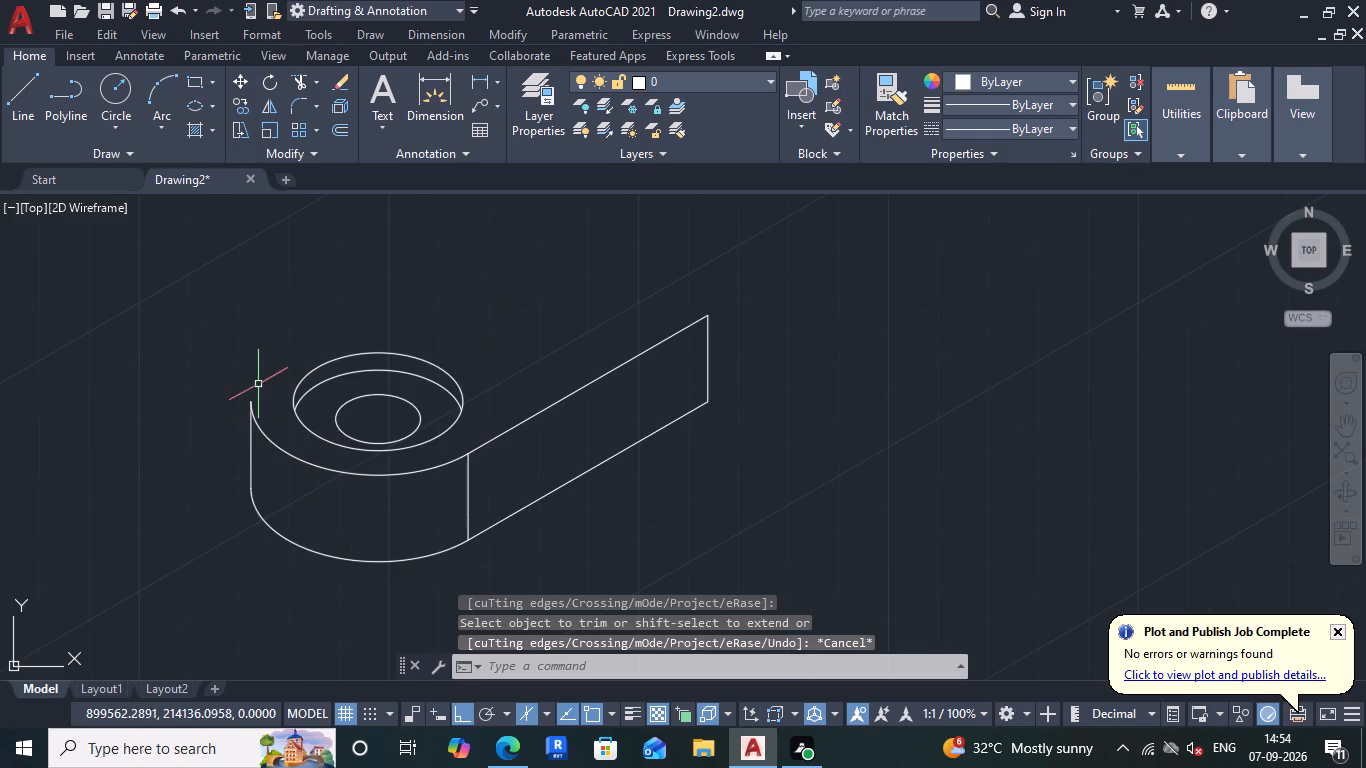
pyautogui.click(294, 78)
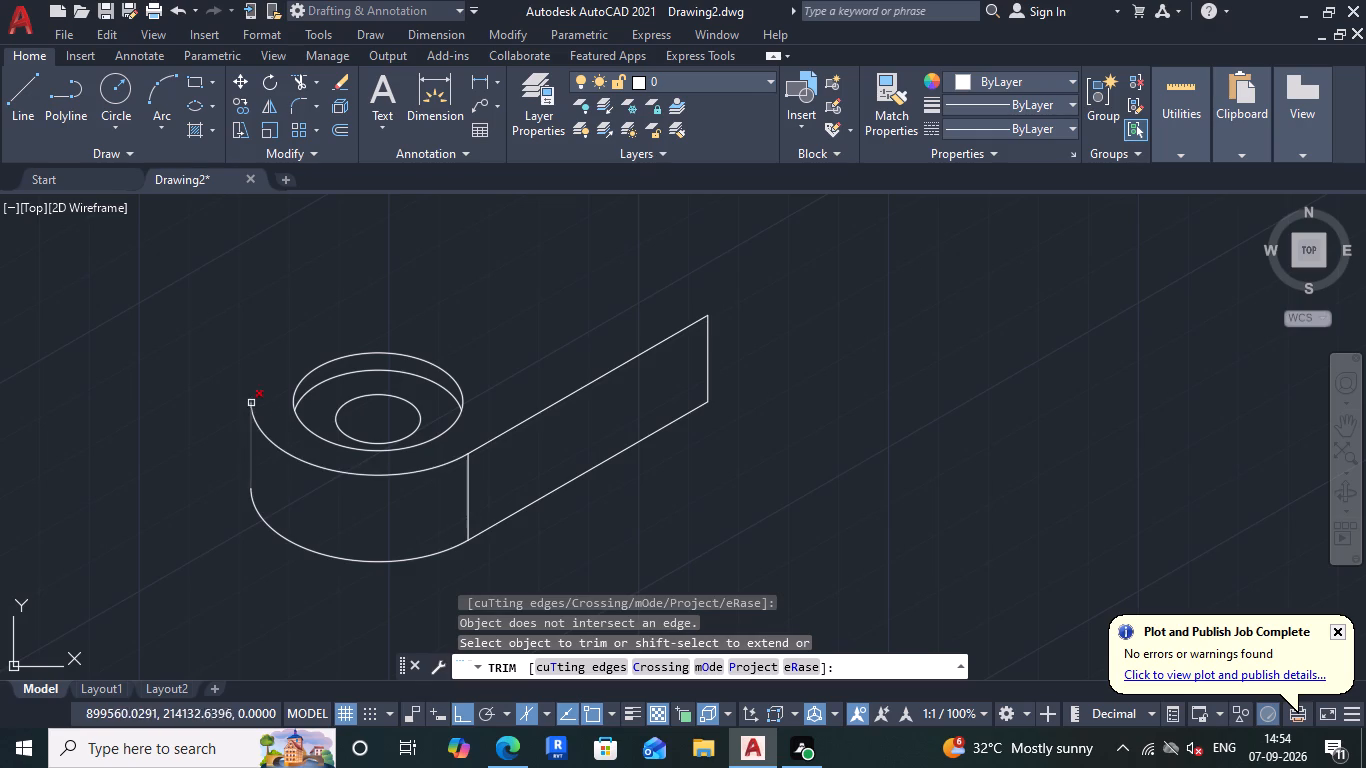
pyautogui.scroll(1, 399, 341)
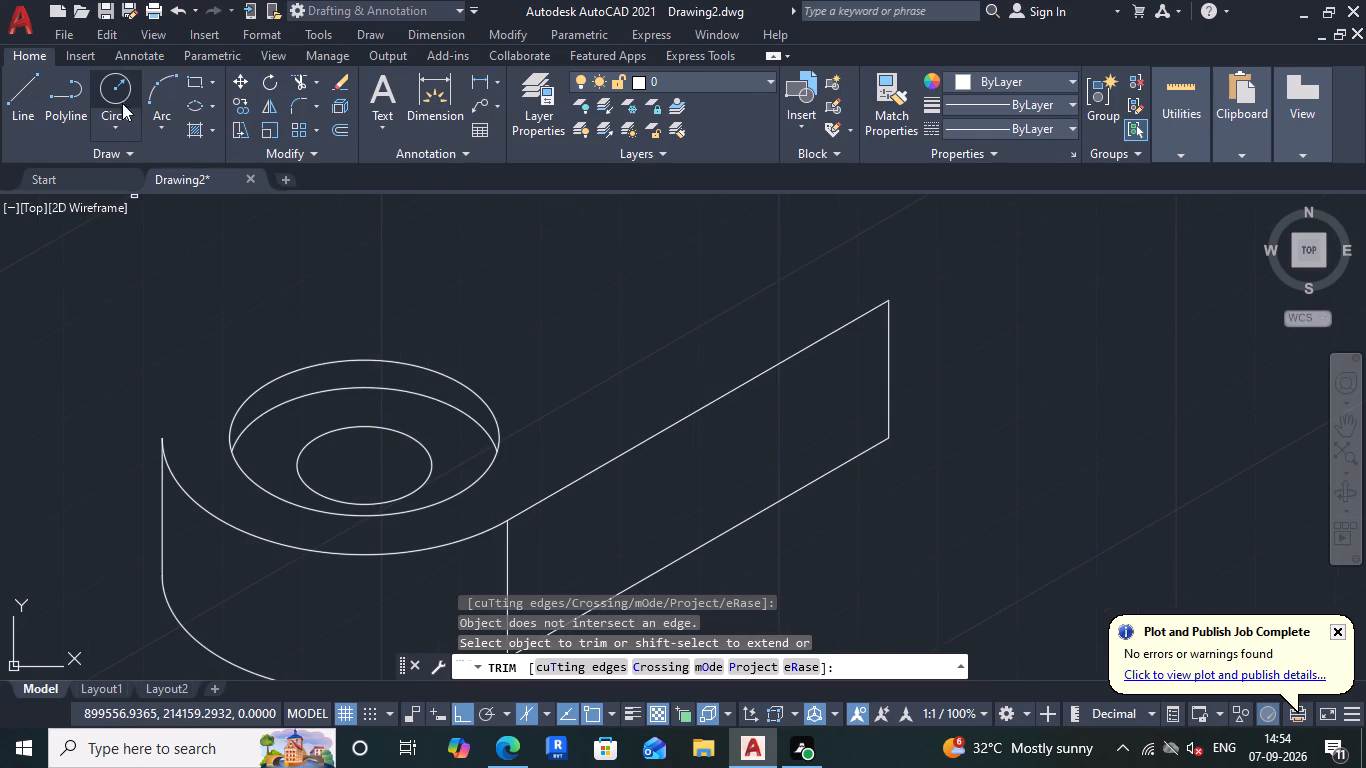
pyautogui.moveTo(427, 566); pyautogui.dragTo(399, 542)
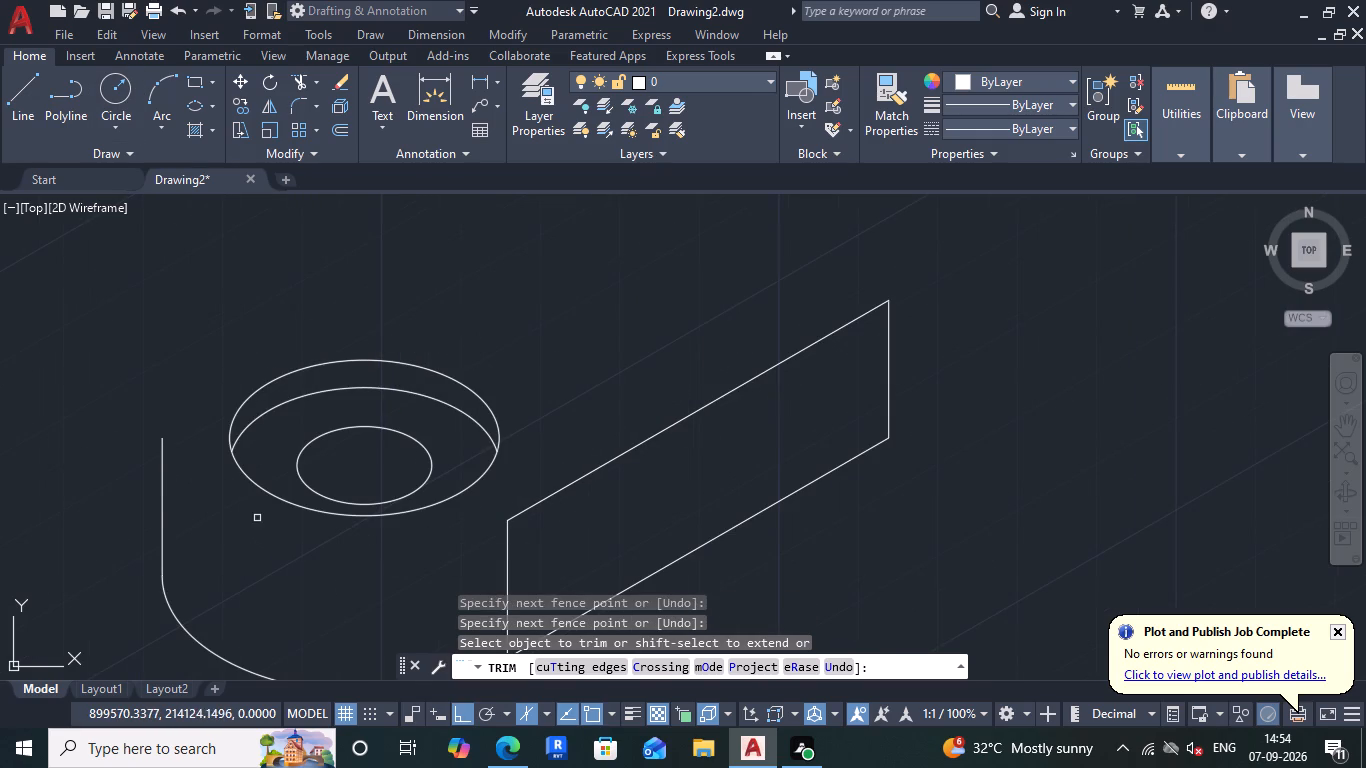
# Draw a full top-isoplane isocircle centred on the upper radius 12 isocircle, passing through the straight front face's near upper corner.
pyautogui.click(207, 106)
pyautogui.click(263, 176)
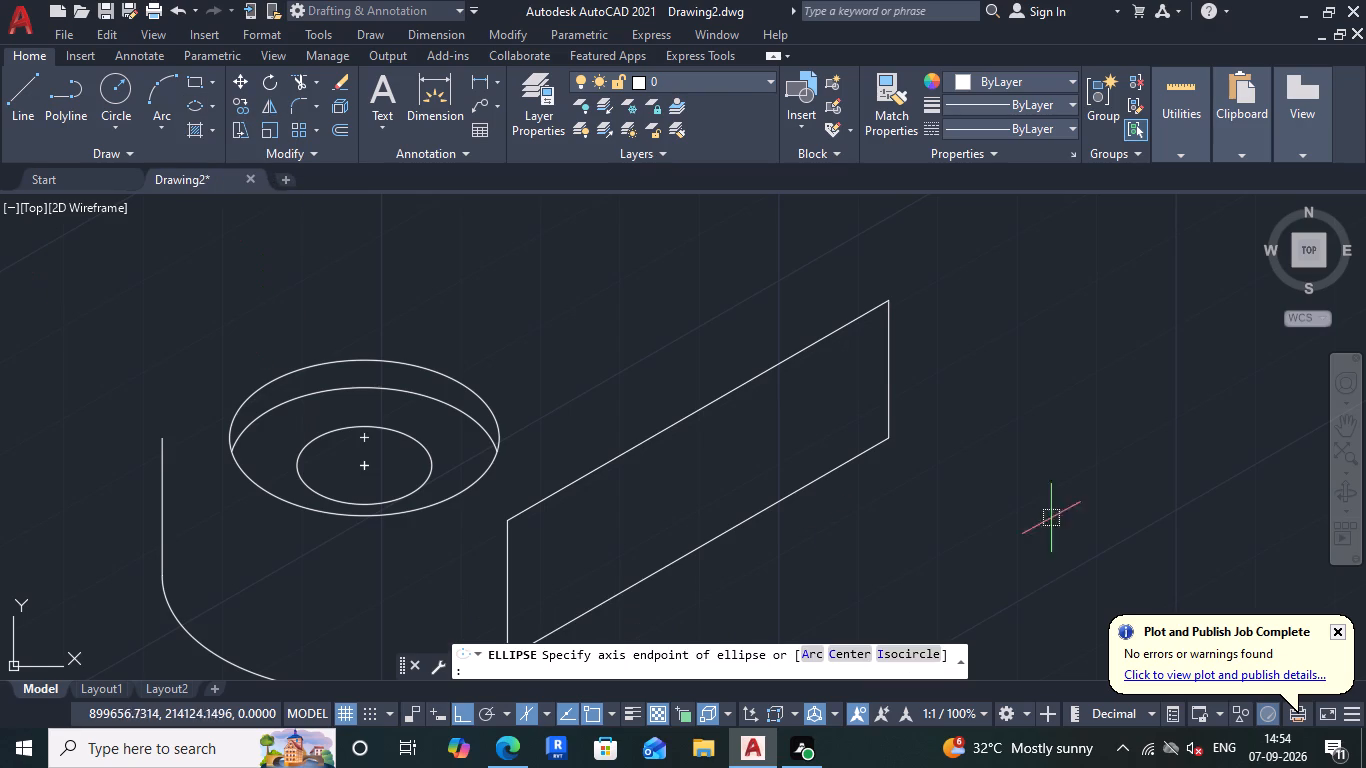
pyautogui.click(914, 655)
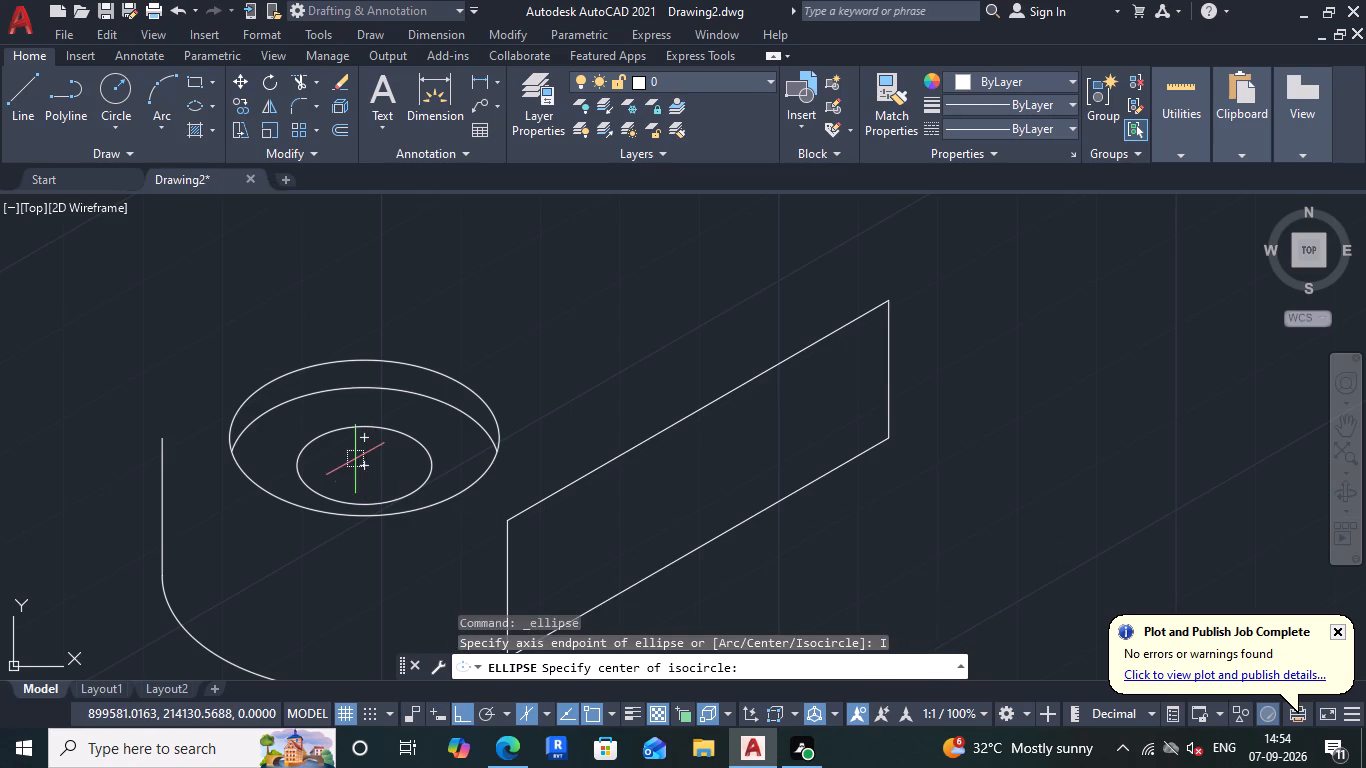
pyautogui.click(361, 441)
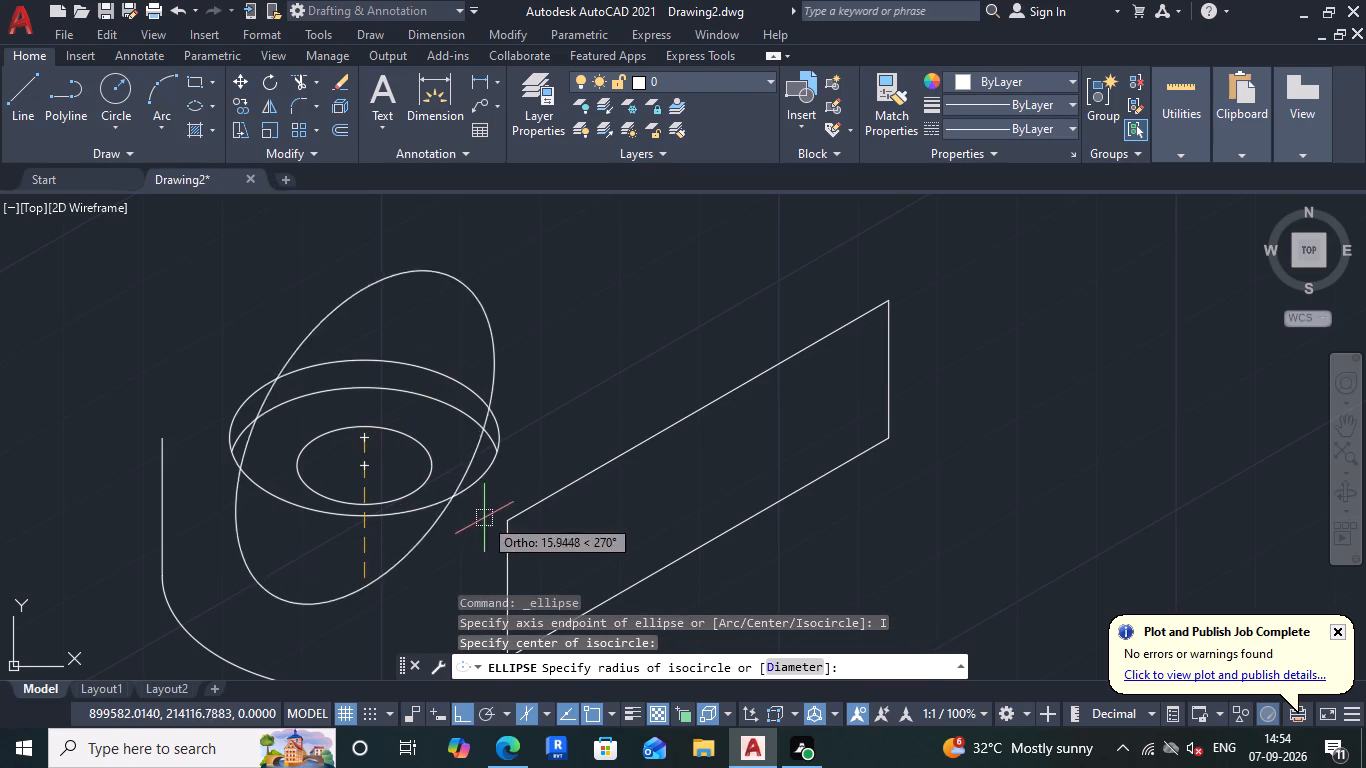
pyautogui.press('F5')
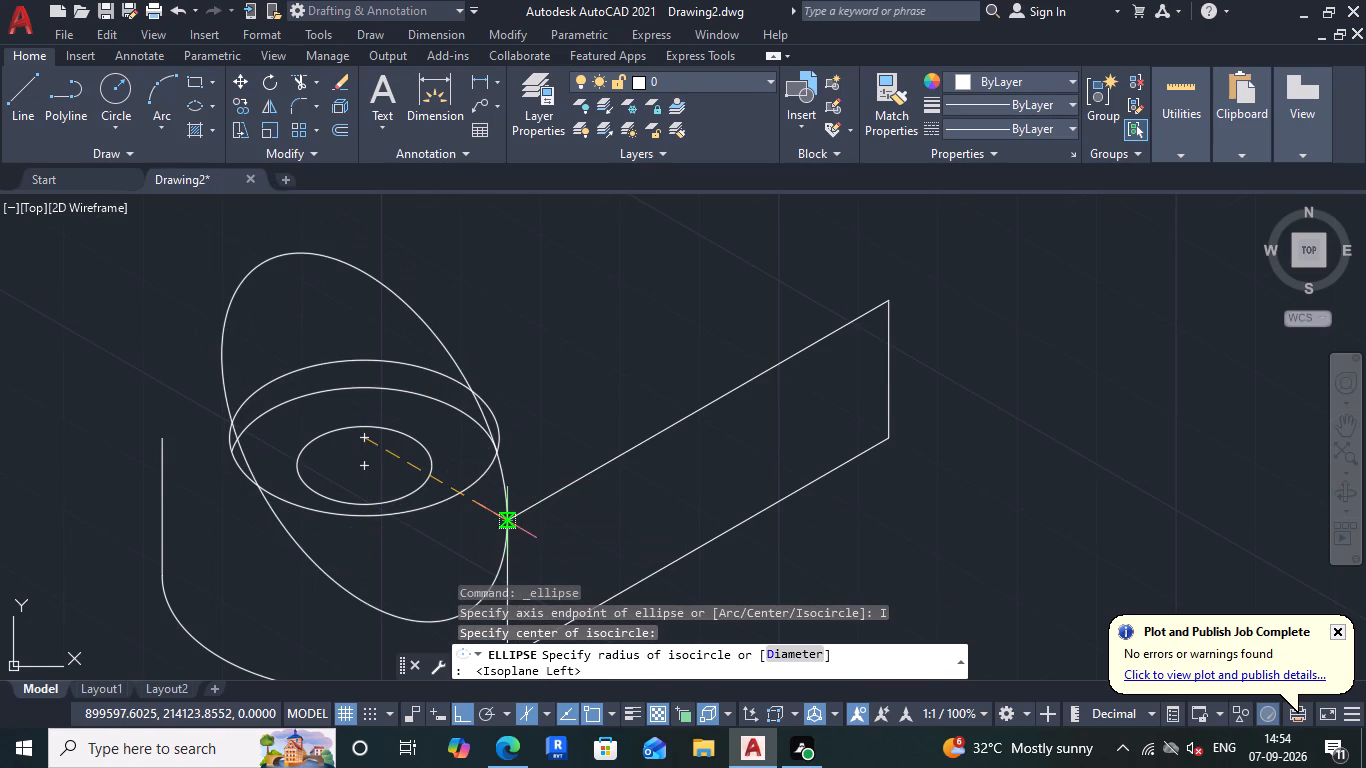
pyautogui.press('F5')
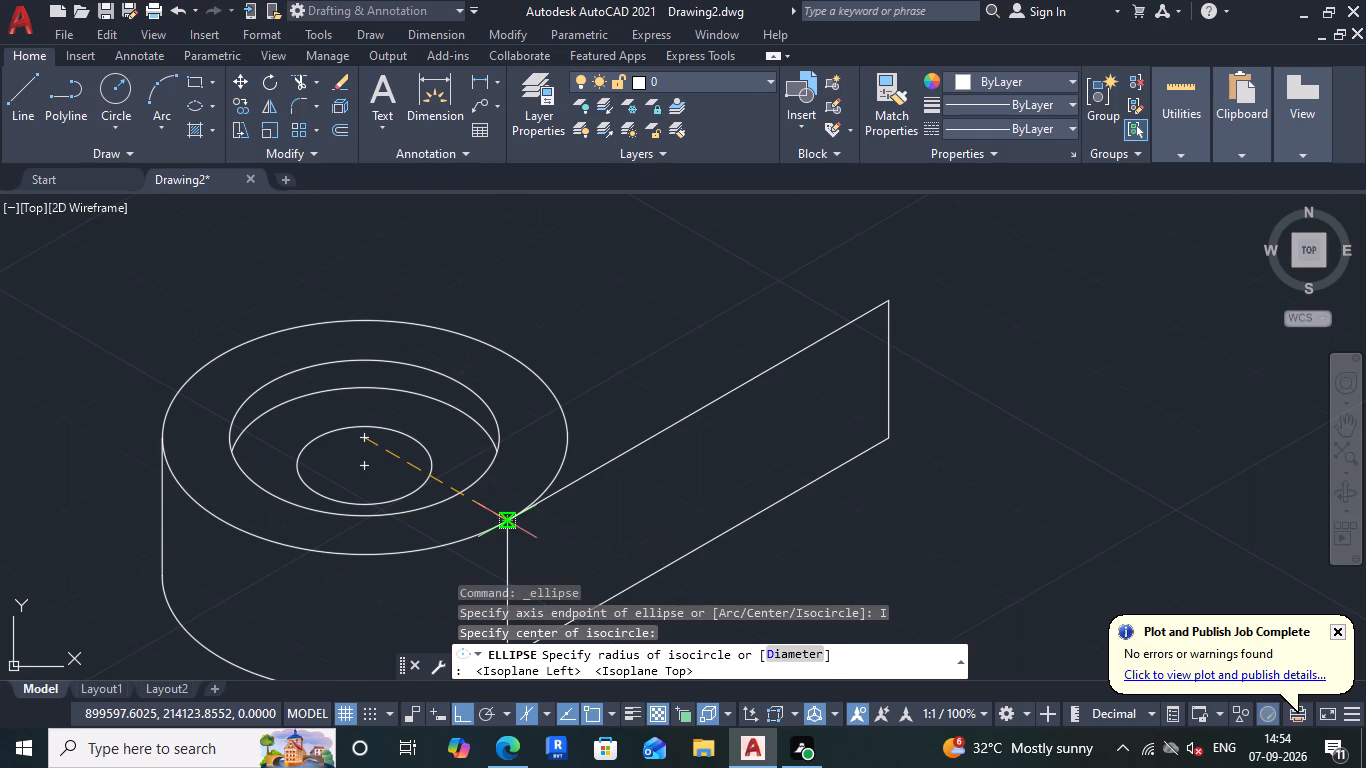
pyautogui.scroll(2, 505, 524)
pyautogui.scroll(-1, 507, 524)
pyautogui.scroll(1, 507, 524)
pyautogui.click(501, 511)
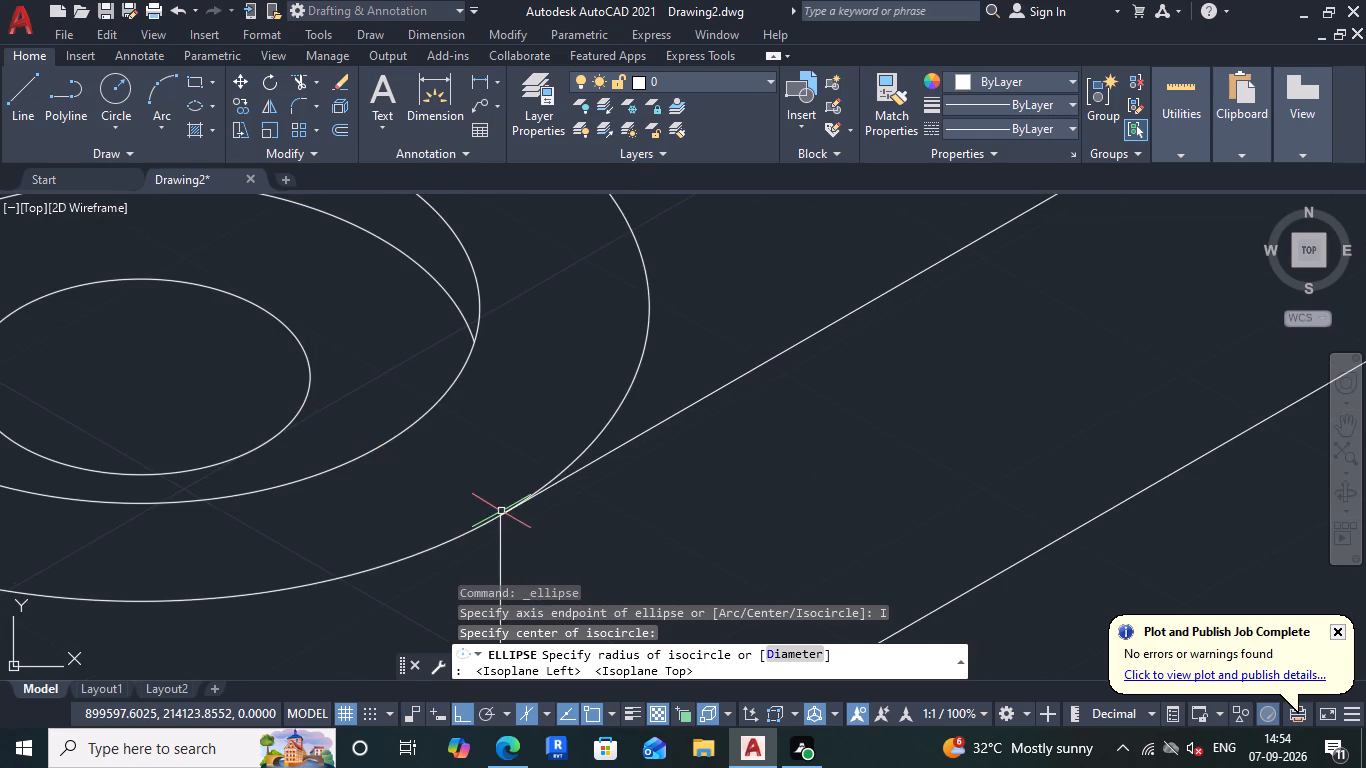
# Copy the straight front face's upper edge 36 units across the top isoplane to the far side of the outer isocircle.
pyautogui.scroll(-3, 554, 436)
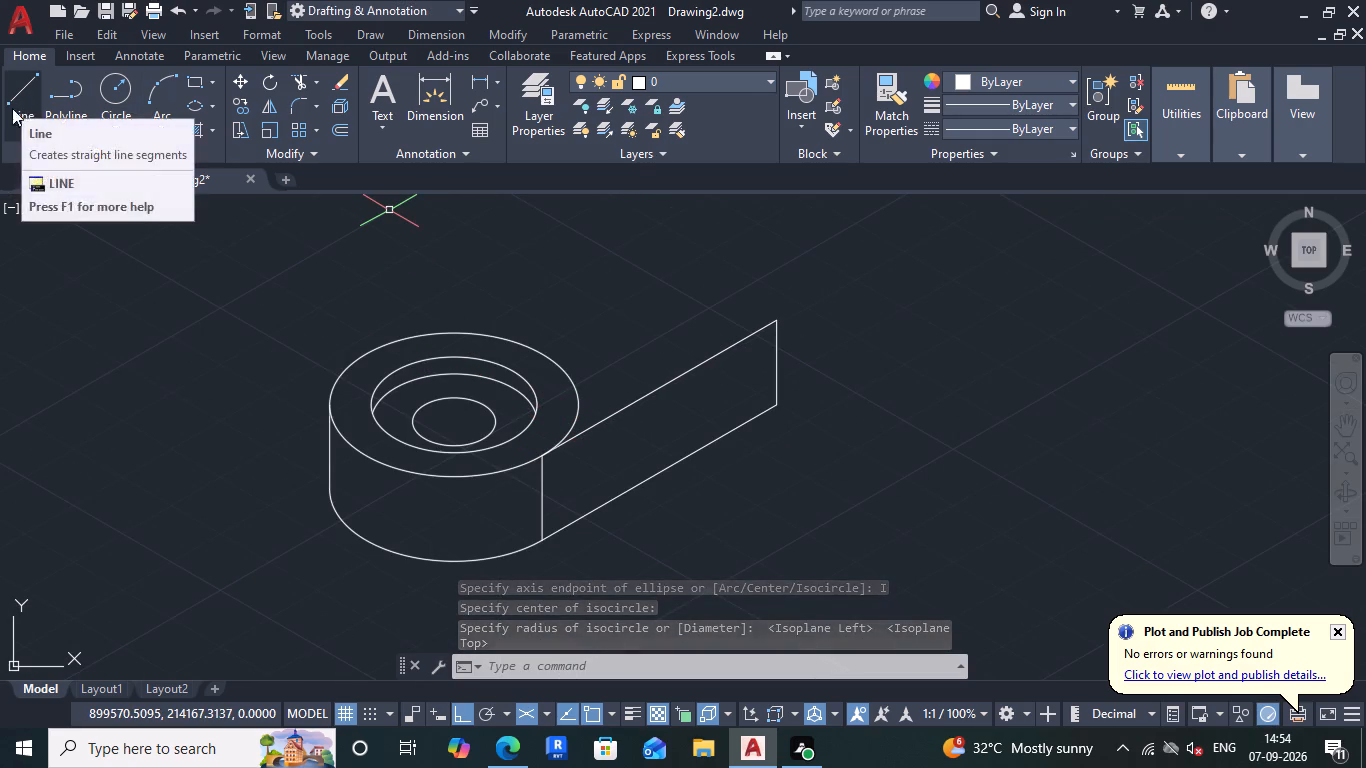
pyautogui.click(20, 84)
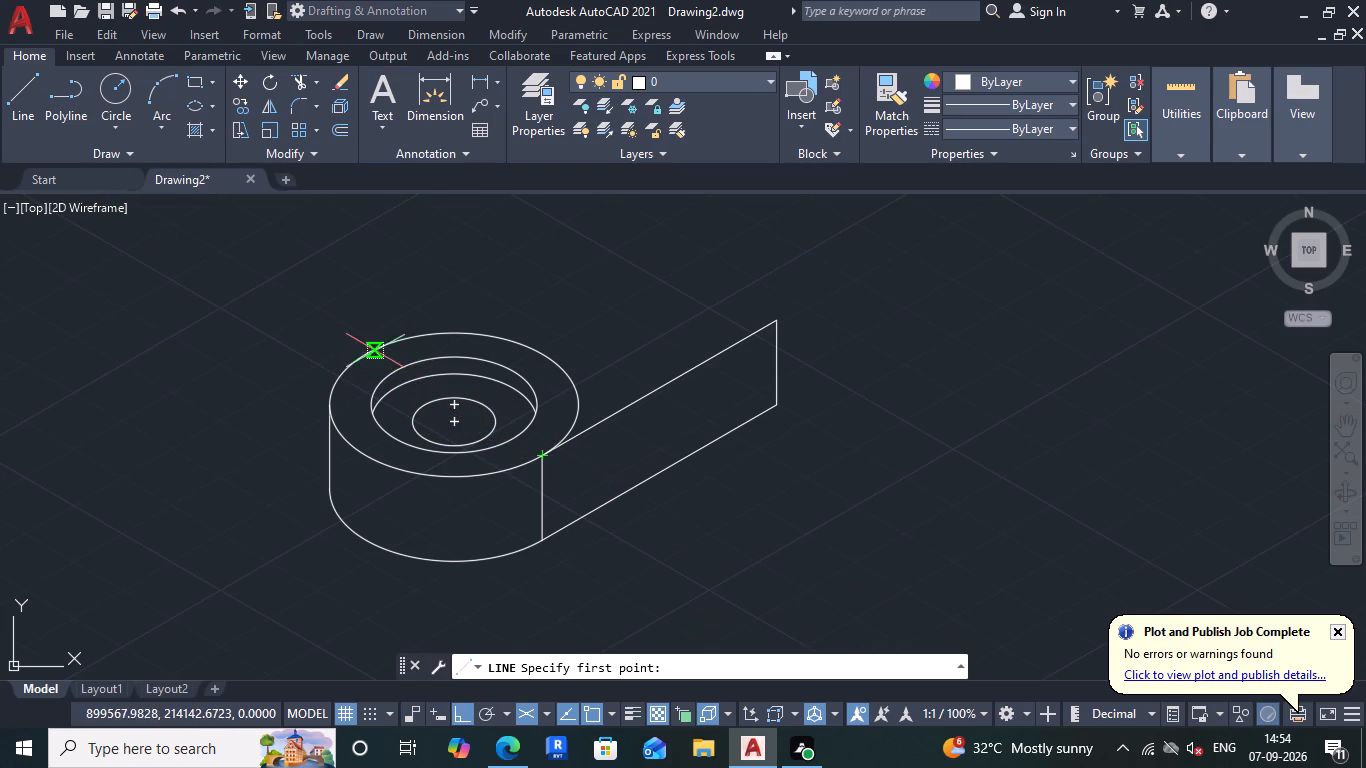
pyautogui.press('Escape')
pyautogui.moveTo(736, 422); pyautogui.dragTo(728, 402)
pyautogui.click(646, 344)
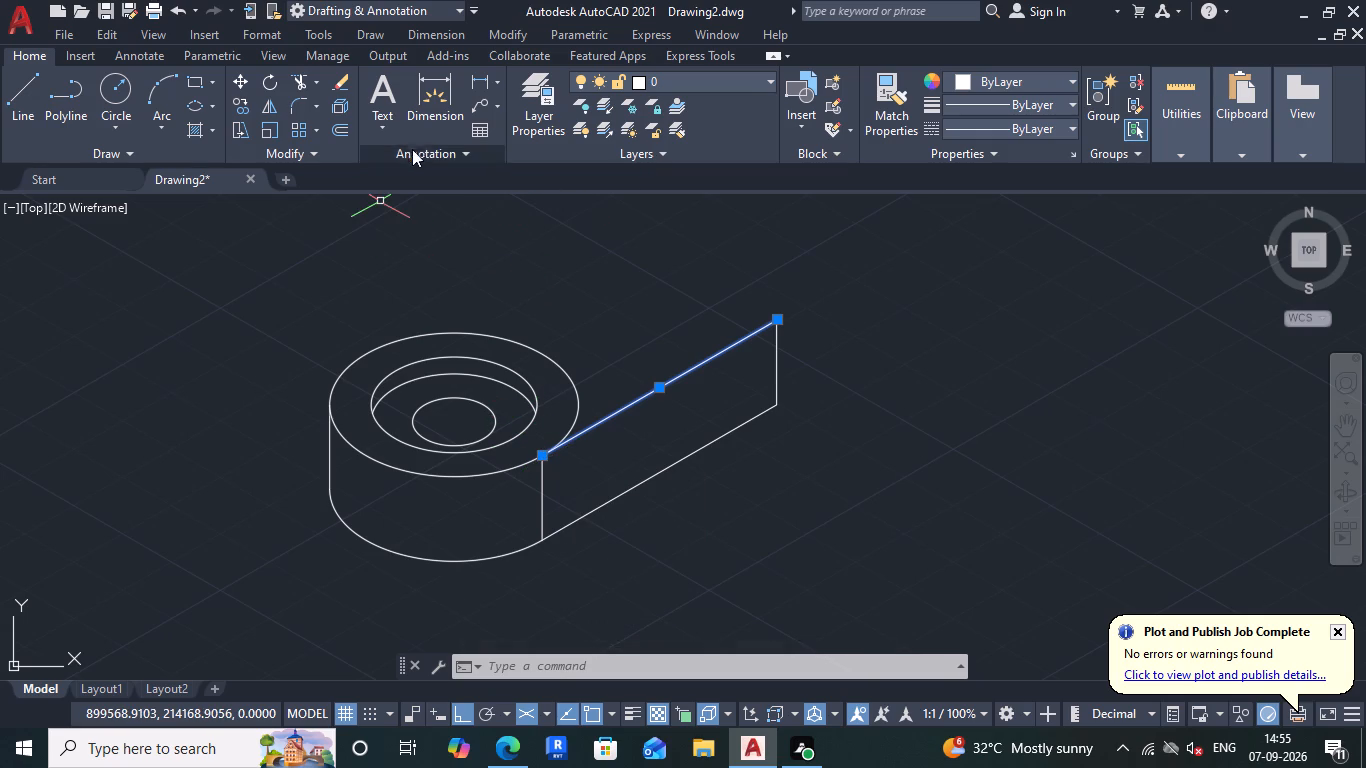
pyautogui.click(247, 104)
pyautogui.click(536, 462)
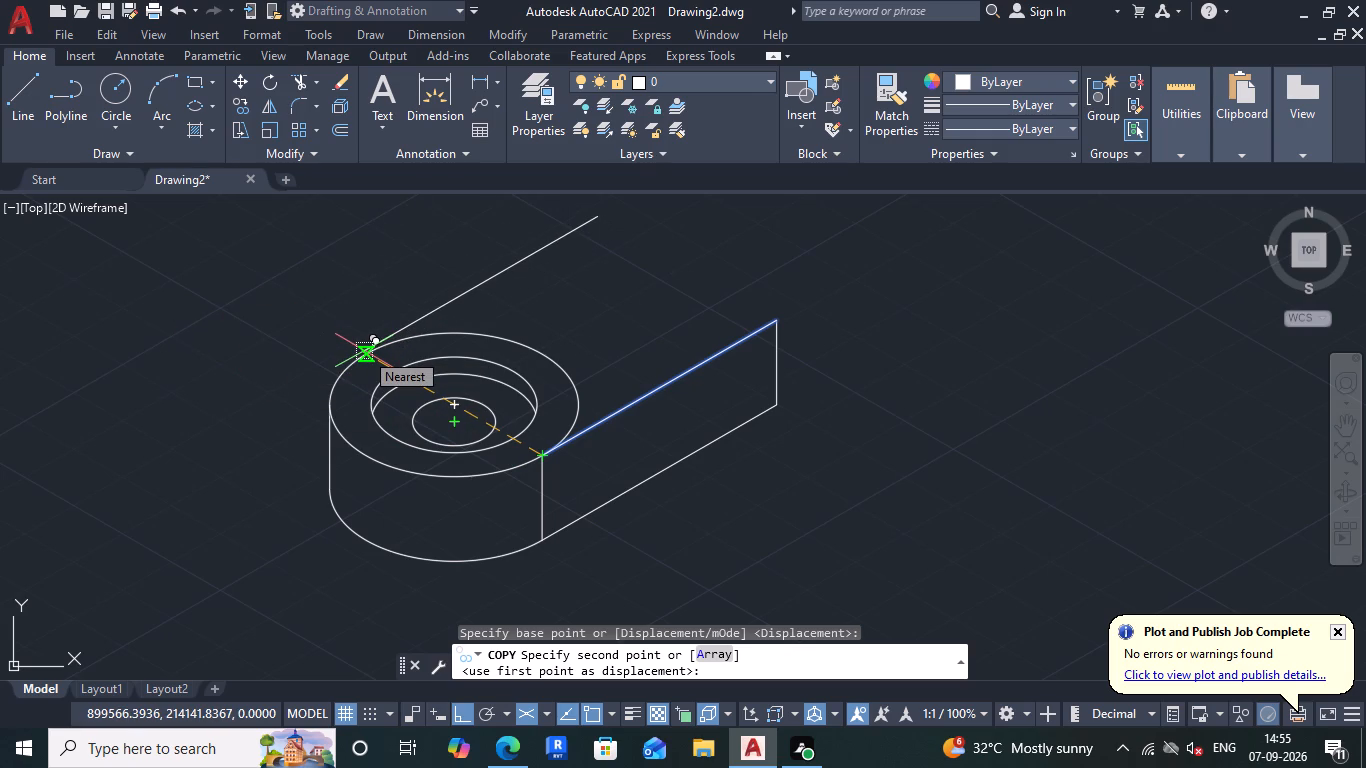
pyautogui.write('36')
pyautogui.press('Return')
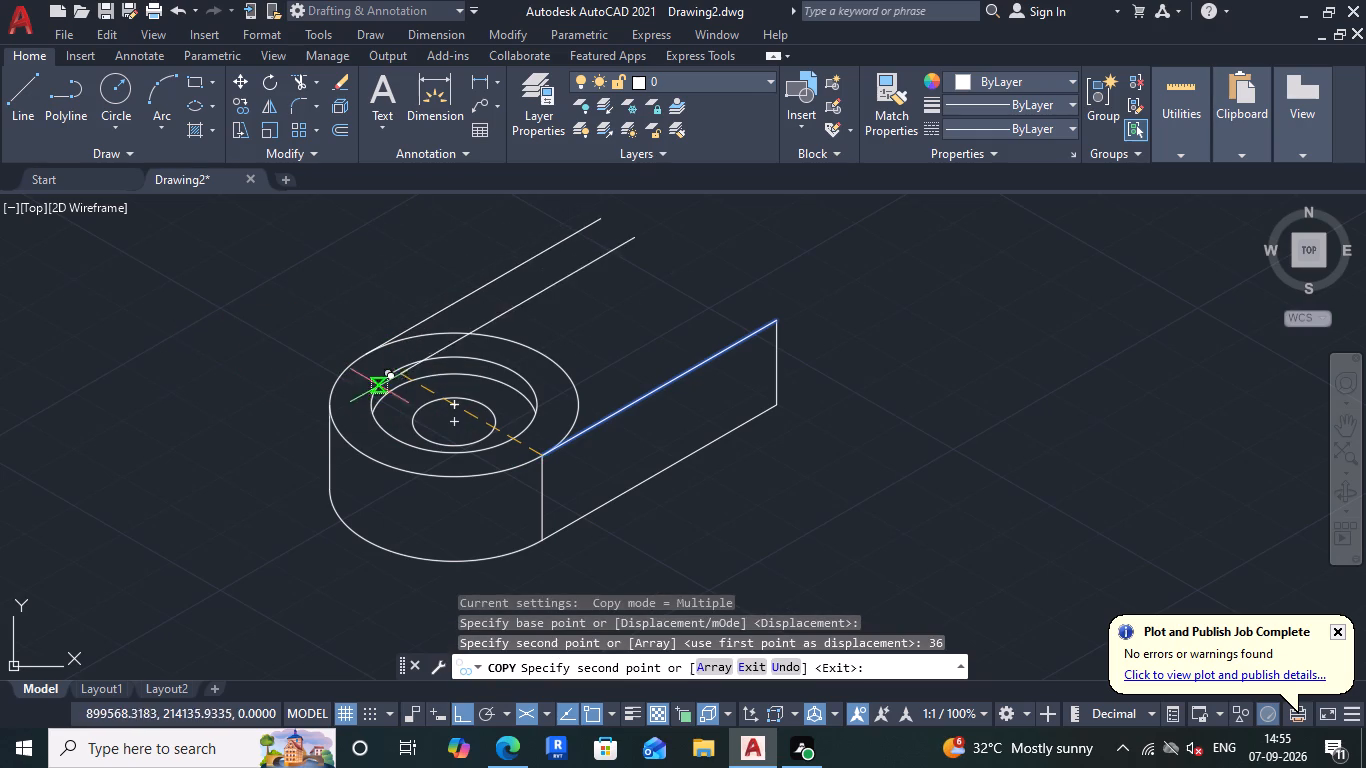
pyautogui.press('Escape')
# Examine closely where the copied edge touches the outer isocircle on the far side.
pyautogui.scroll(5, 368, 339)
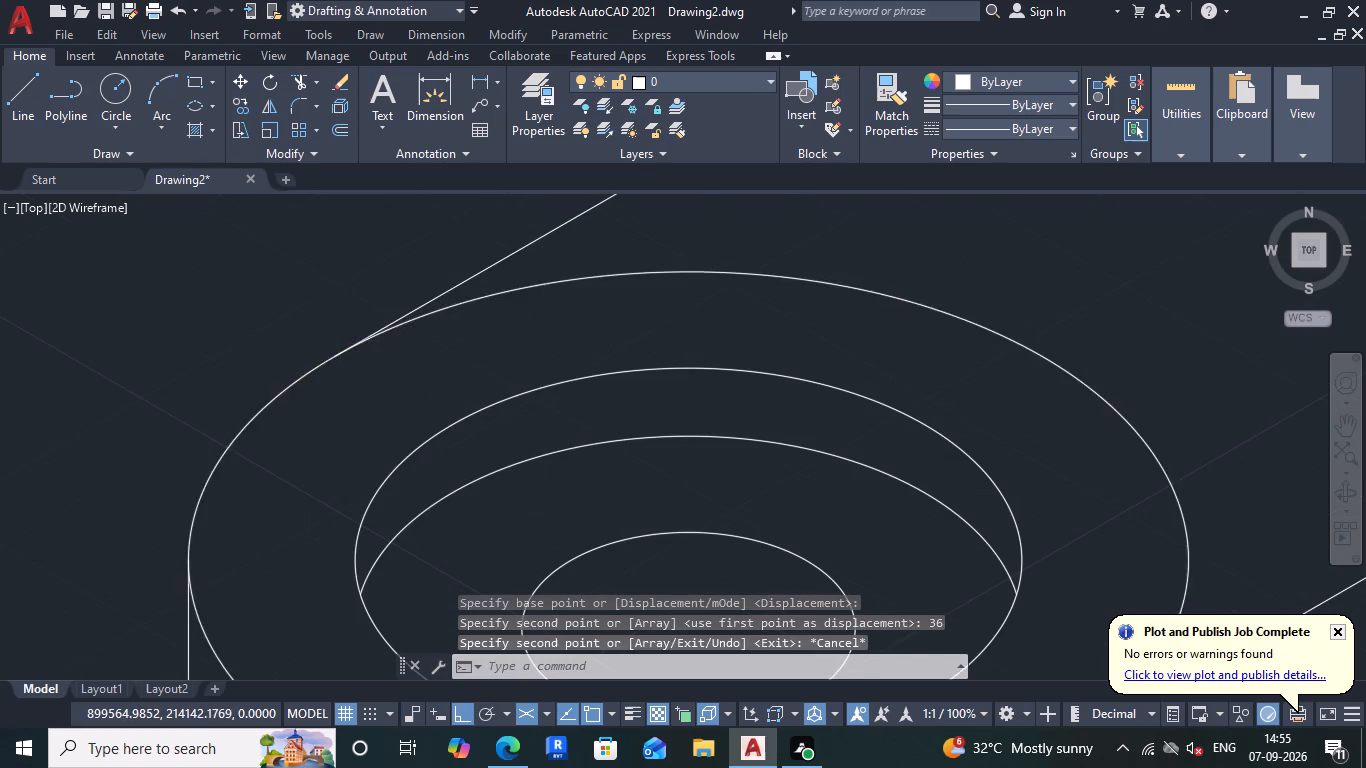
pyautogui.scroll(2, 302, 349)
pyautogui.scroll(2, 563, 344)
pyautogui.scroll(4, 486, 401)
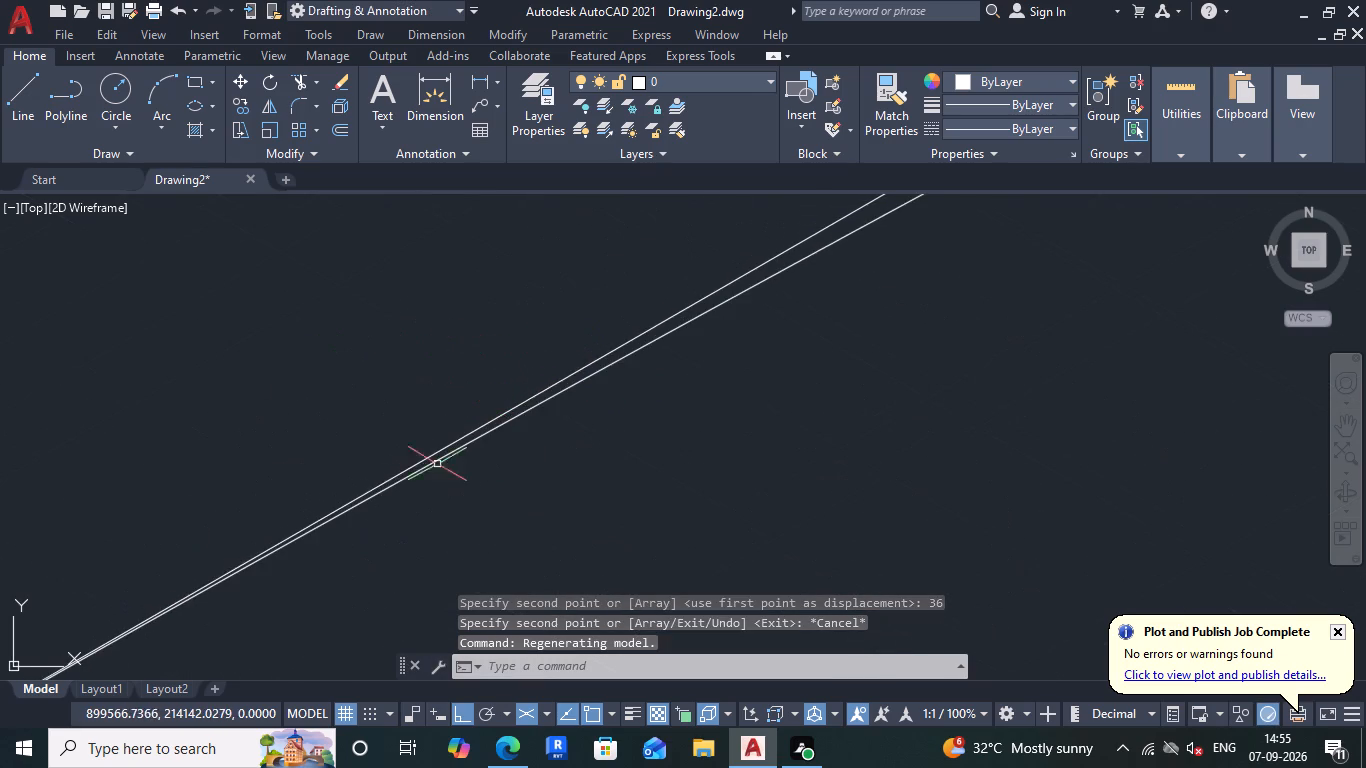
pyautogui.scroll(4, 317, 470)
pyautogui.scroll(-2, 321, 457)
pyautogui.scroll(1, 329, 438)
pyautogui.scroll(-5, 335, 425)
pyautogui.scroll(1, 229, 515)
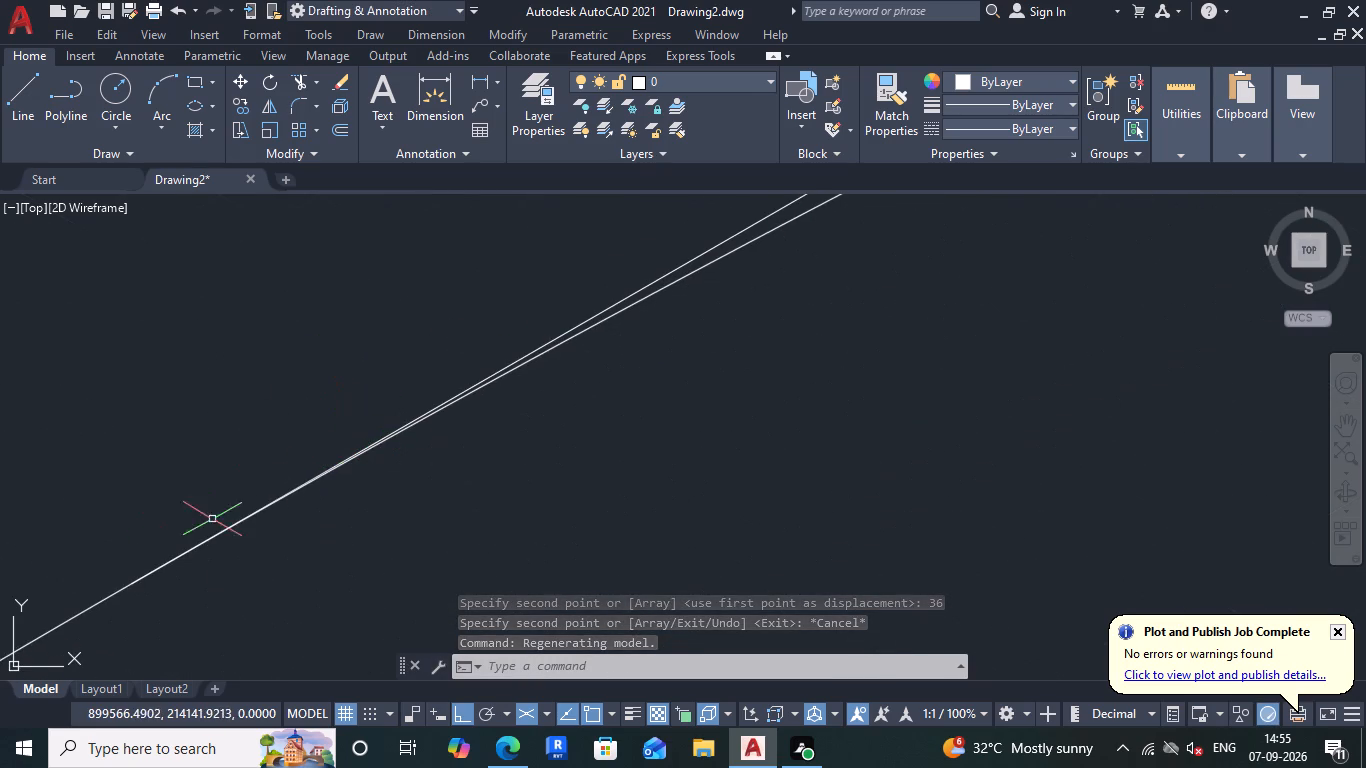
pyautogui.scroll(-1, 131, 560)
pyautogui.moveTo(218, 520); pyautogui.dragTo(362, 484, button='middle')
pyautogui.middleClick(397, 479)
pyautogui.scroll(-6, 395, 481)
pyautogui.scroll(1, 397, 485)
pyautogui.scroll(-1, 397, 486)
pyautogui.scroll(1, 397, 486)
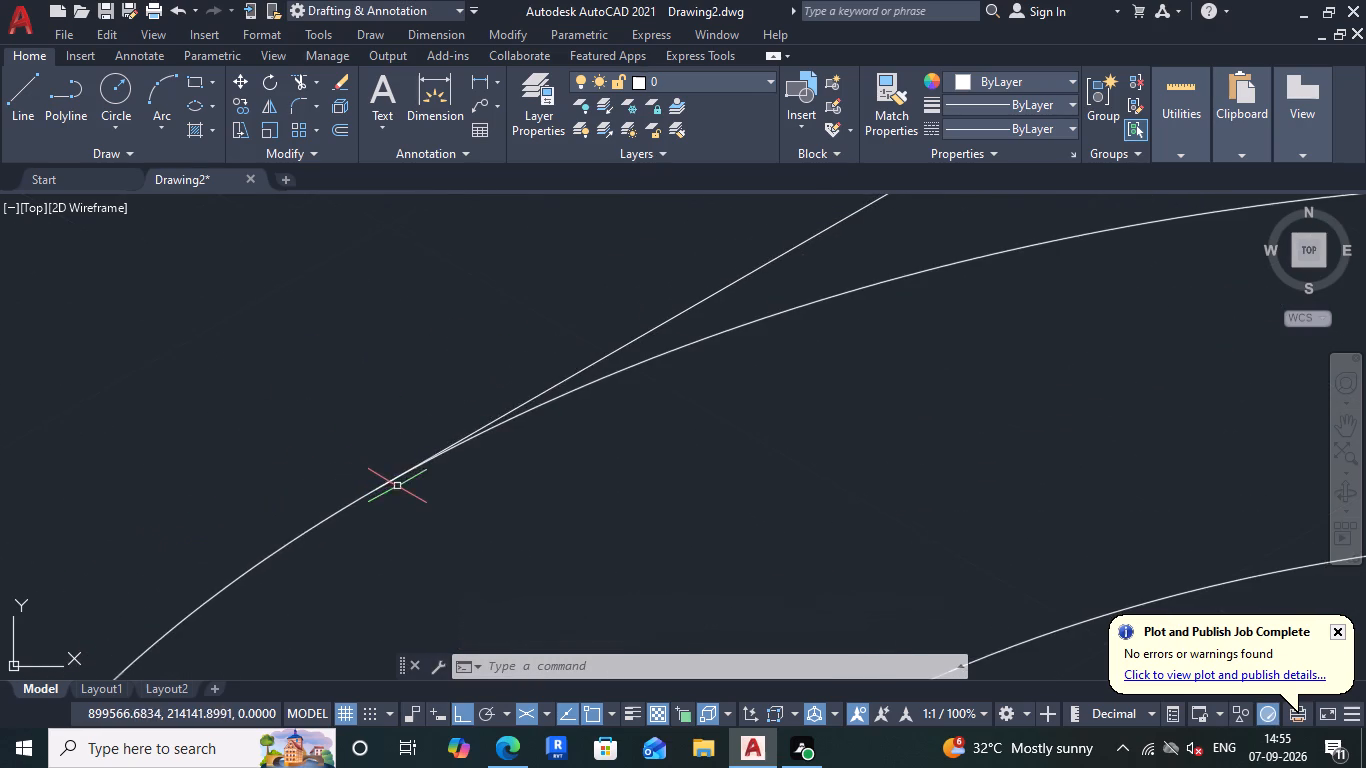
pyautogui.scroll(-1, 405, 485)
pyautogui.scroll(1, 405, 485)
pyautogui.scroll(-3, 405, 485)
pyautogui.scroll(1, 405, 485)
pyautogui.scroll(-3, 405, 485)
pyautogui.scroll(1, 418, 480)
pyautogui.scroll(-1, 419, 481)
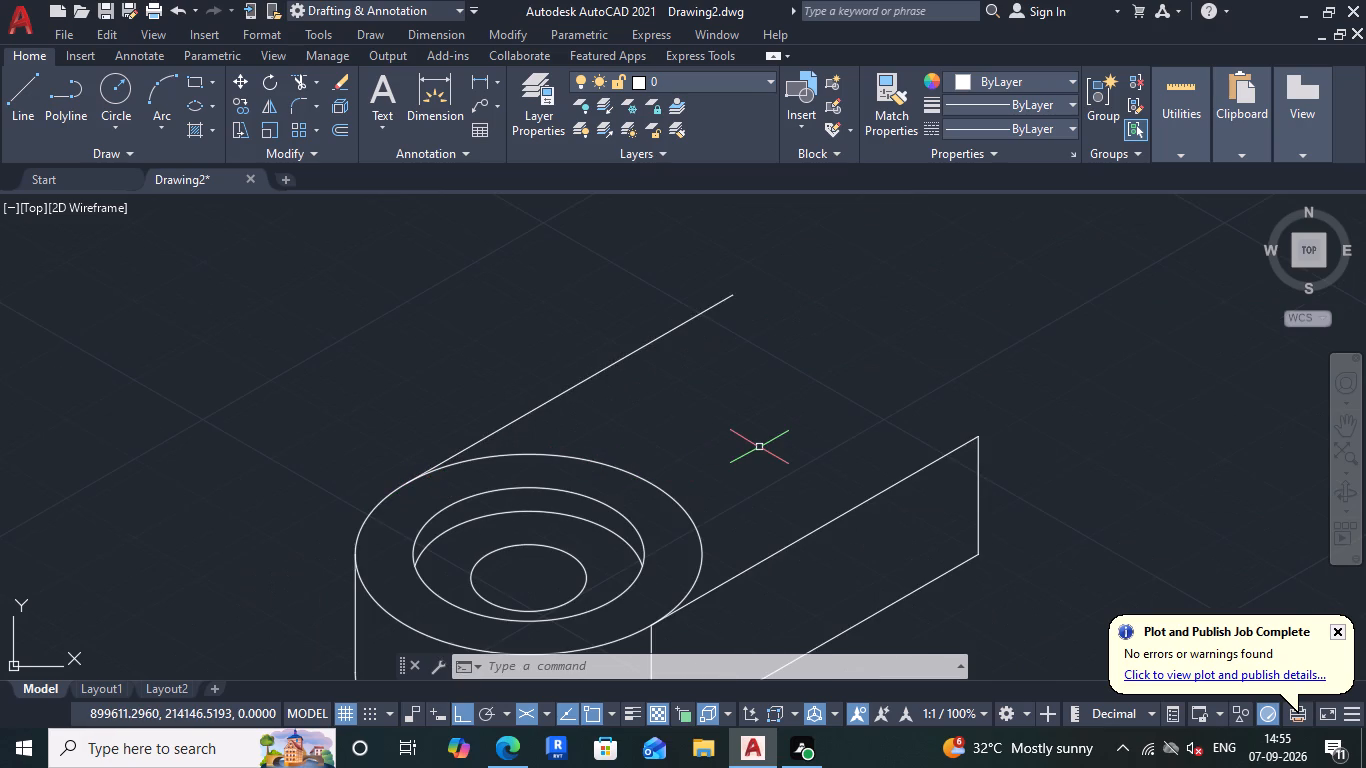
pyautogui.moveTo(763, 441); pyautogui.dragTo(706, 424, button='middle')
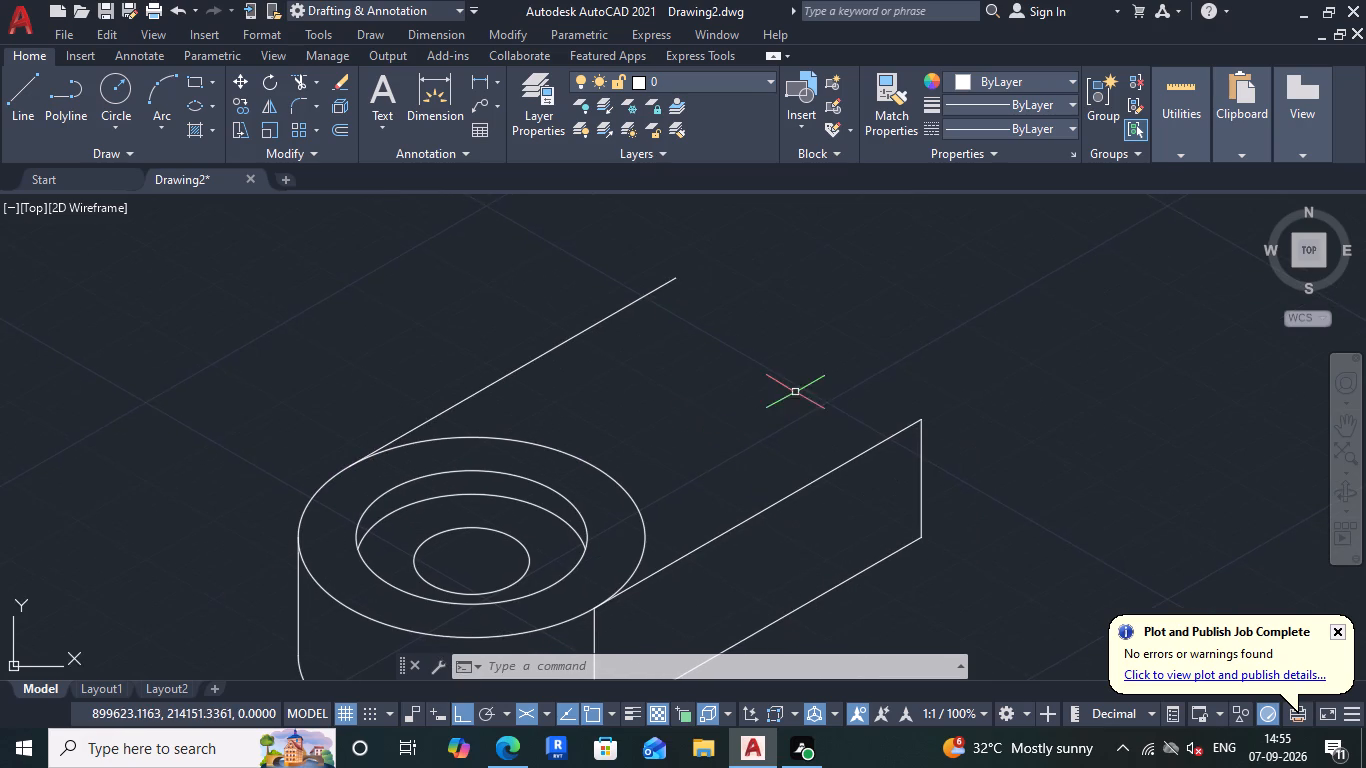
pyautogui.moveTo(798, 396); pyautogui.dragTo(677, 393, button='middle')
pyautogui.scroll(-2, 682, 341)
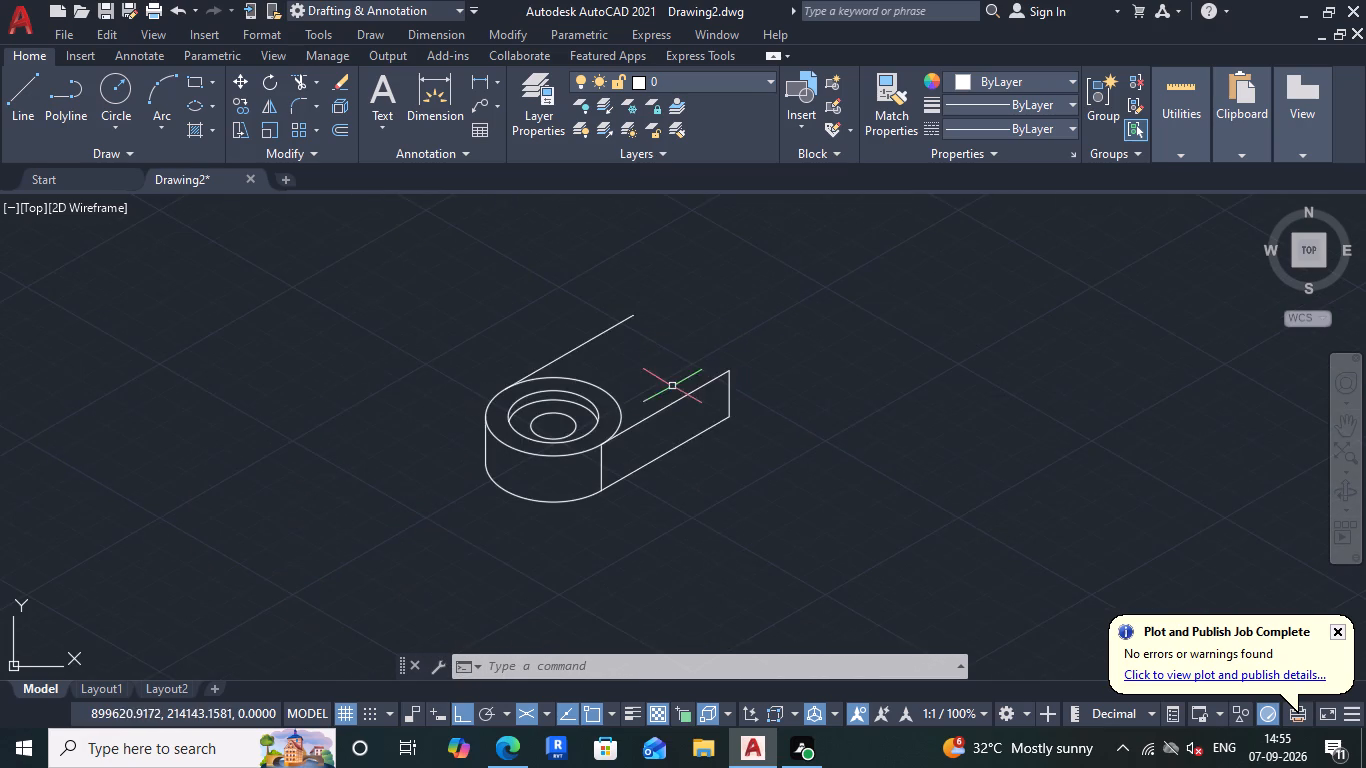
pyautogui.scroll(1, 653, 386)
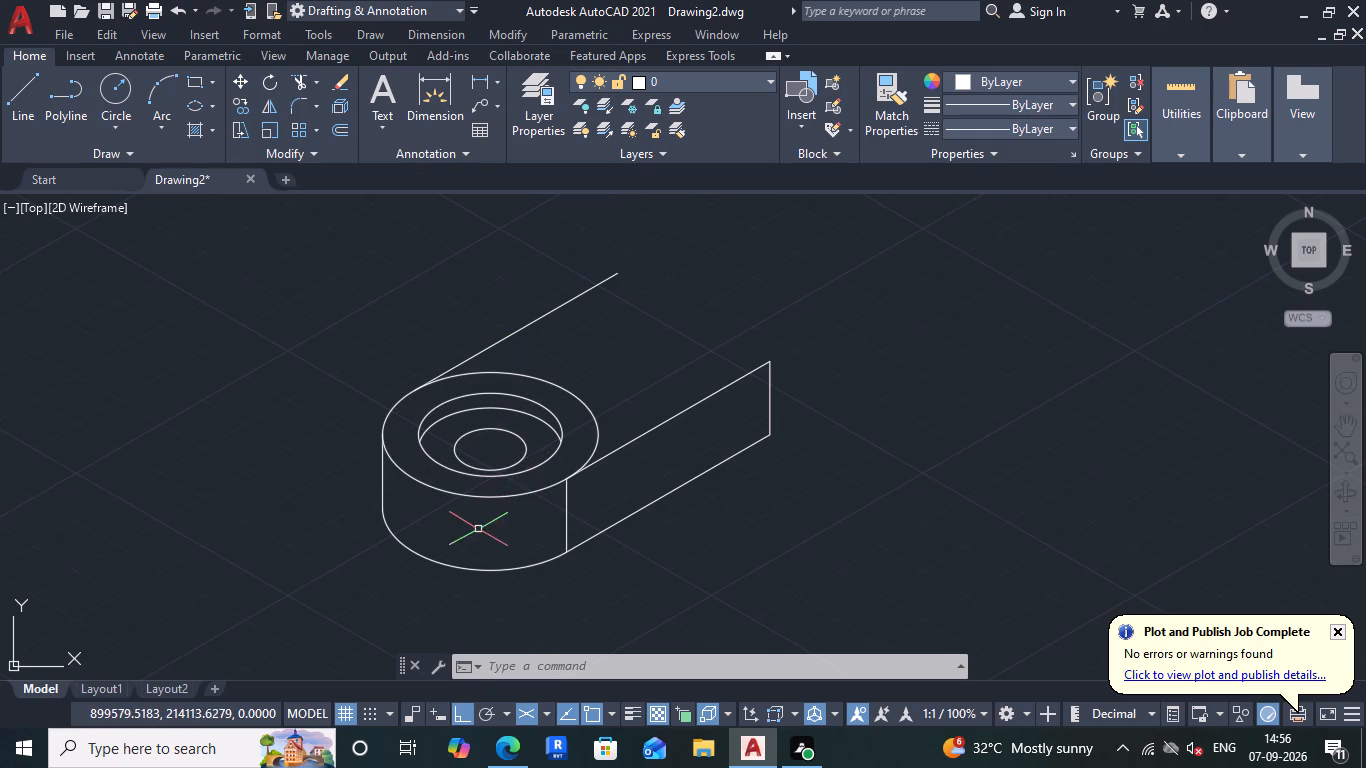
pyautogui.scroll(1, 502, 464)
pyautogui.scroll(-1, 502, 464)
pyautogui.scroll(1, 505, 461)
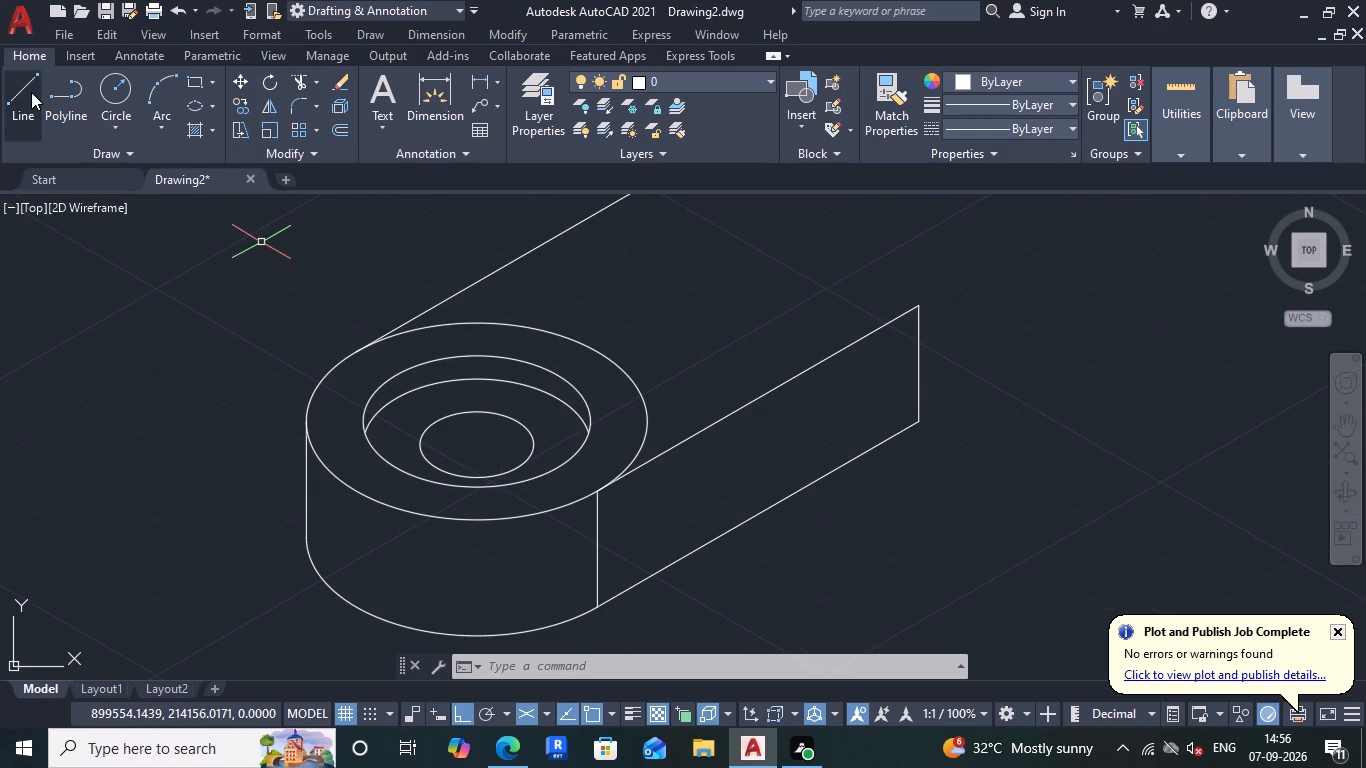
# Draw a line 36 units across the base from the front face's near lower corner, continuing vertically to the copied edge's contact point on the outer isocircle.
pyautogui.click(29, 91)
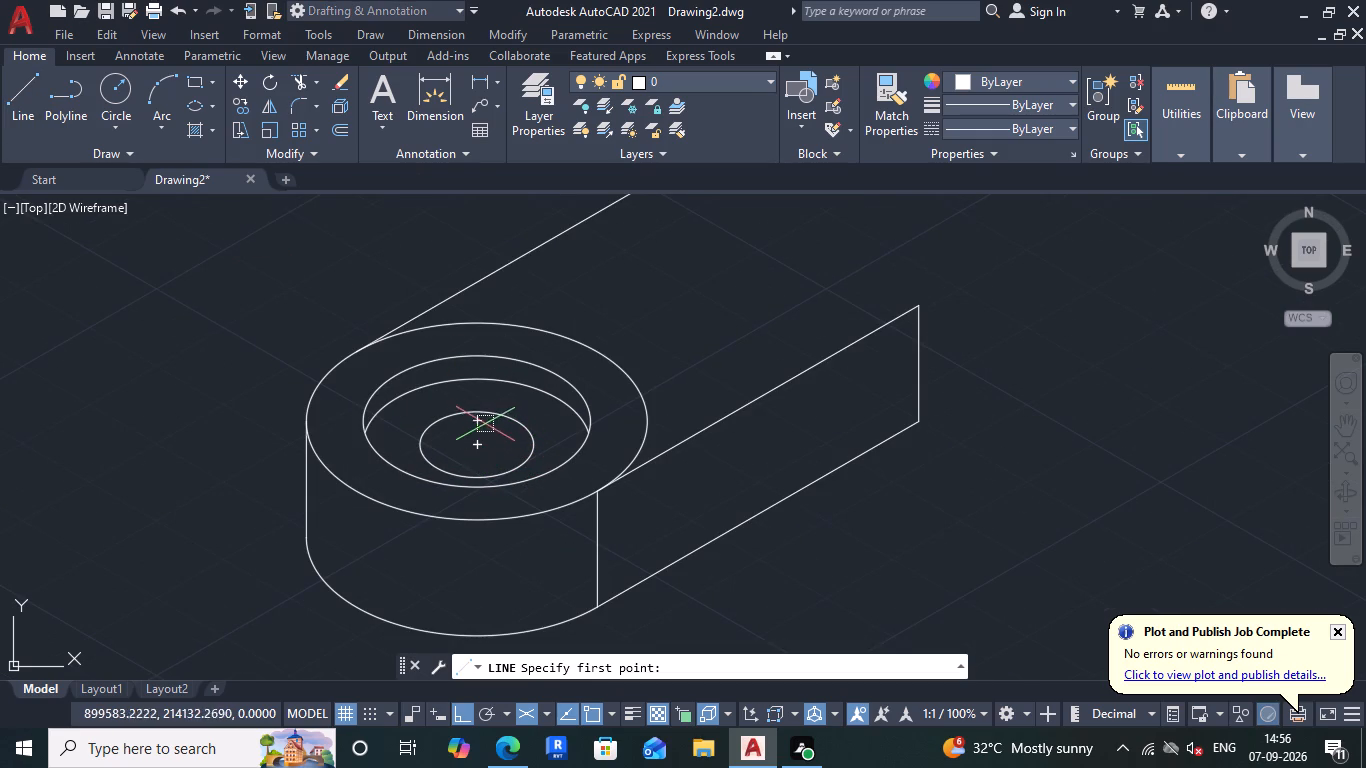
pyautogui.click(16, 94)
pyautogui.scroll(-1, 596, 474)
pyautogui.scroll(1, 596, 471)
pyautogui.scroll(-2, 599, 466)
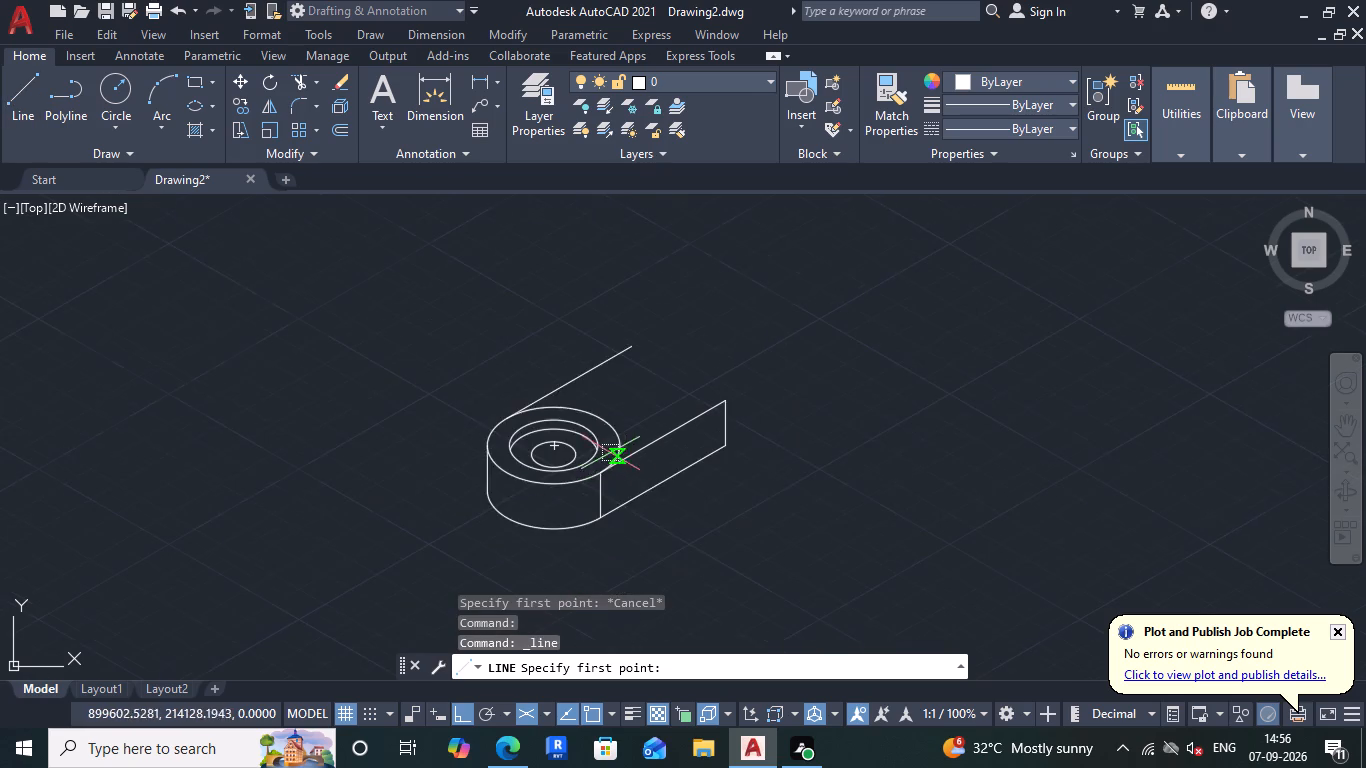
pyautogui.scroll(2, 617, 558)
pyautogui.click(569, 468)
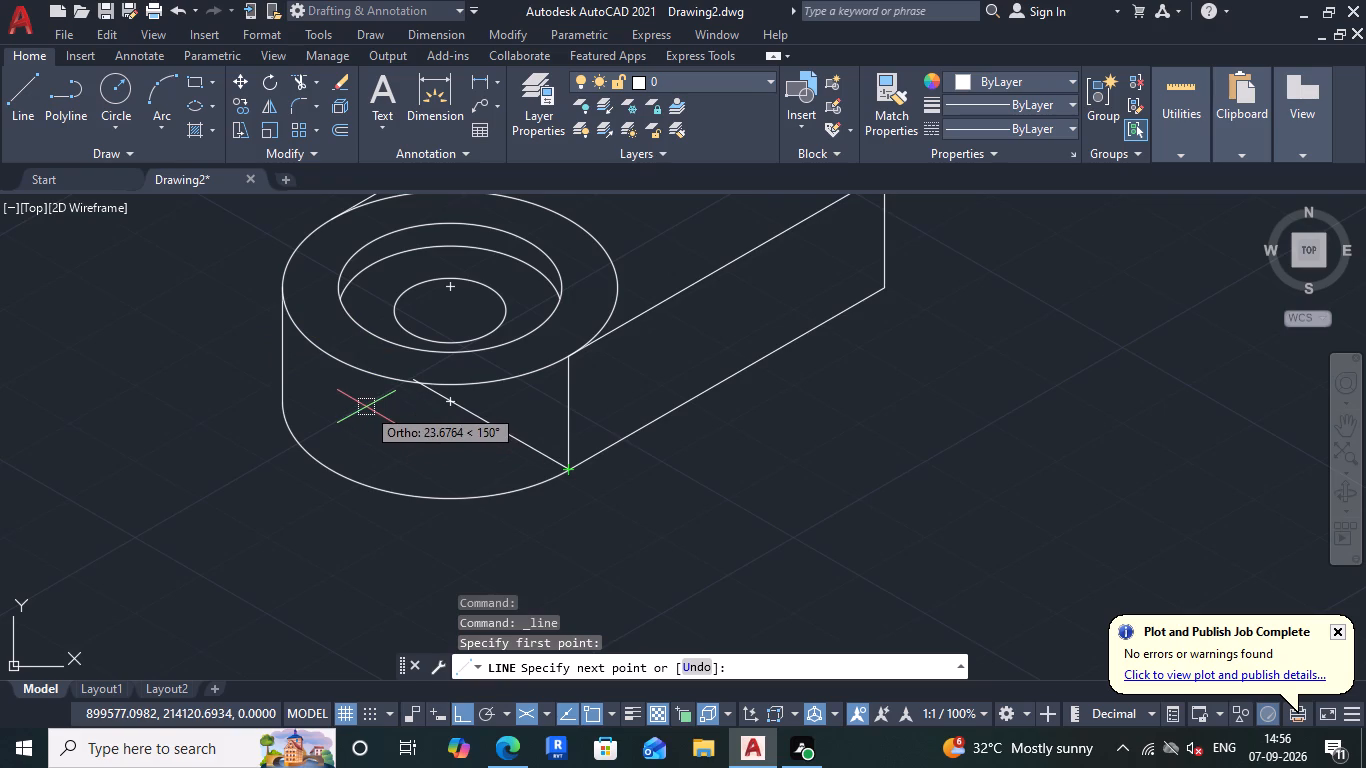
pyautogui.write('36')
pyautogui.press('Return')
pyautogui.moveTo(351, 241); pyautogui.dragTo(318, 438, button='middle')
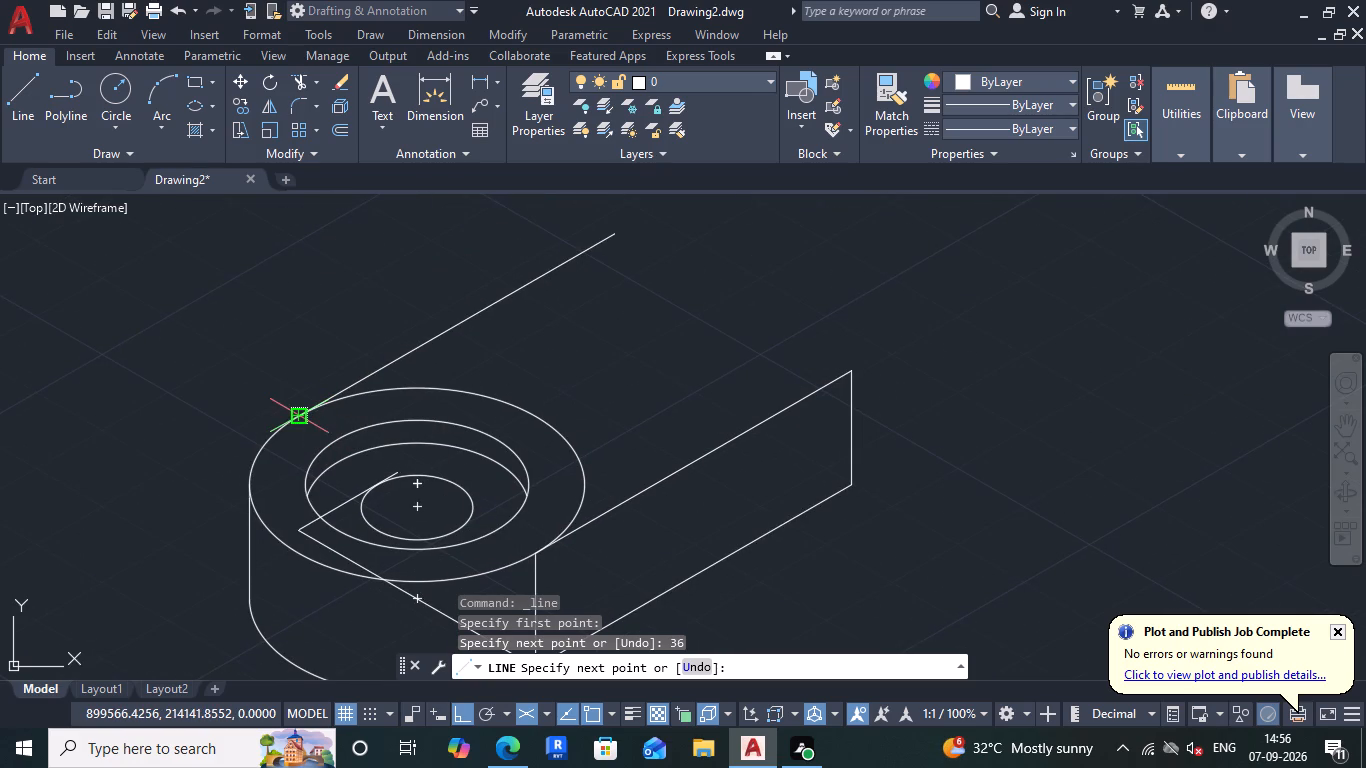
pyautogui.press('F5')
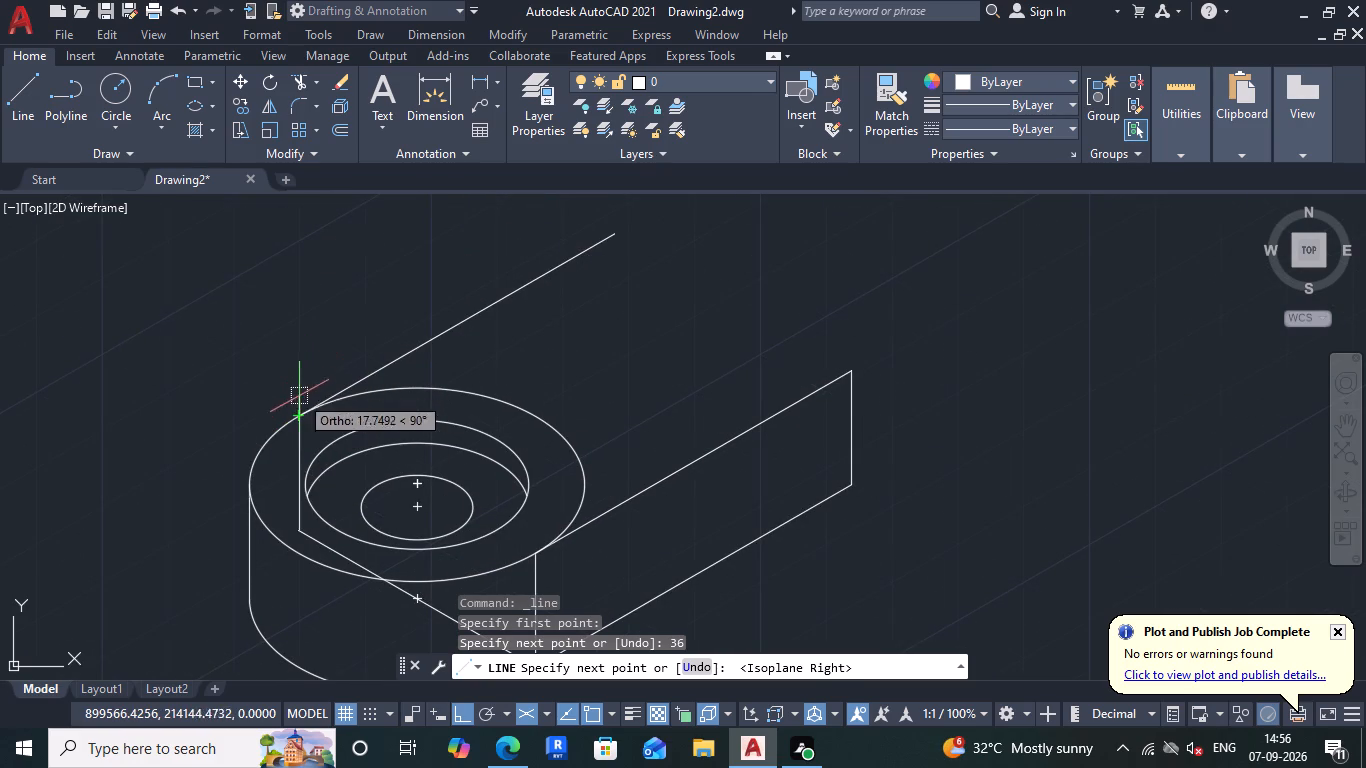
pyautogui.click(301, 413)
pyautogui.press('Escape')
# Draw a line along the 210° isometric axis from the 36-unit base line's midpoint to beyond the rounded end's lower arc.
pyautogui.scroll(-1, 328, 492)
pyautogui.scroll(1, 328, 488)
pyautogui.scroll(-1, 328, 477)
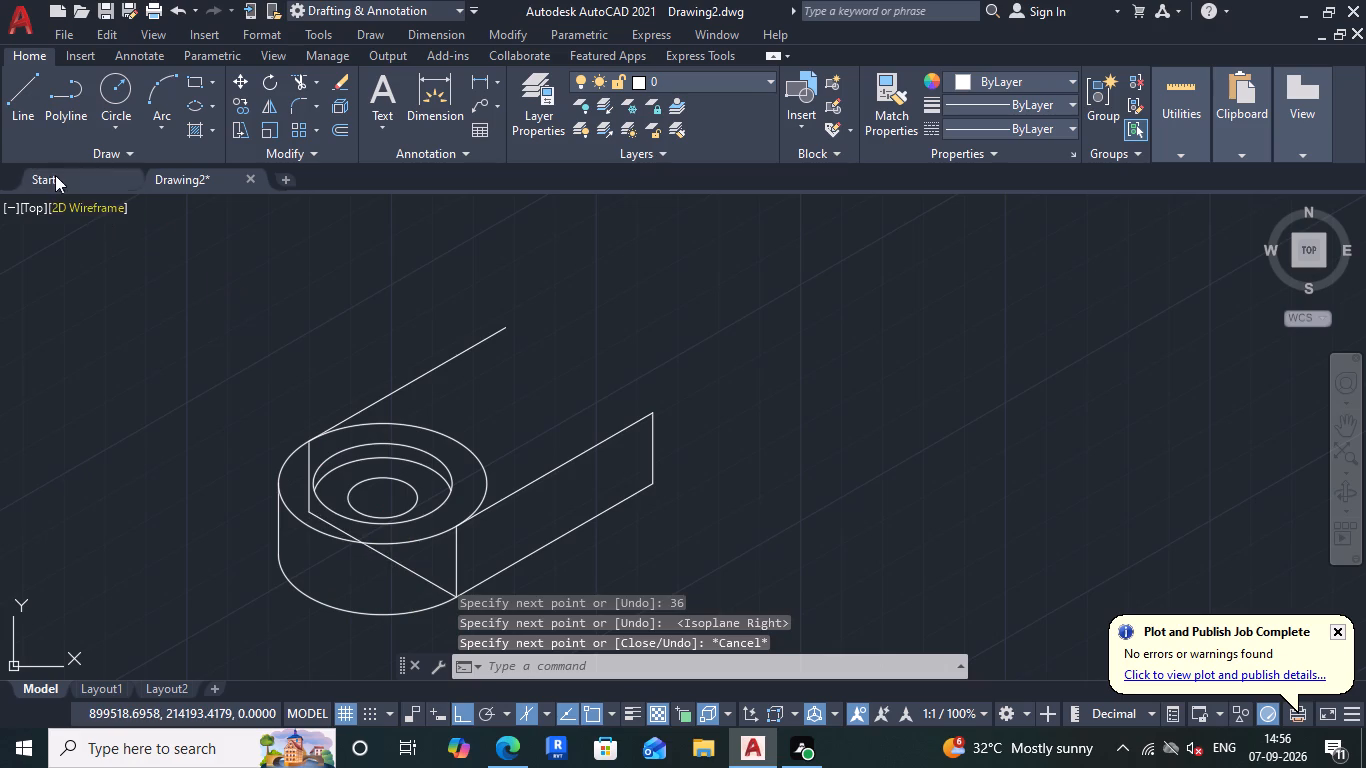
pyautogui.click(12, 110)
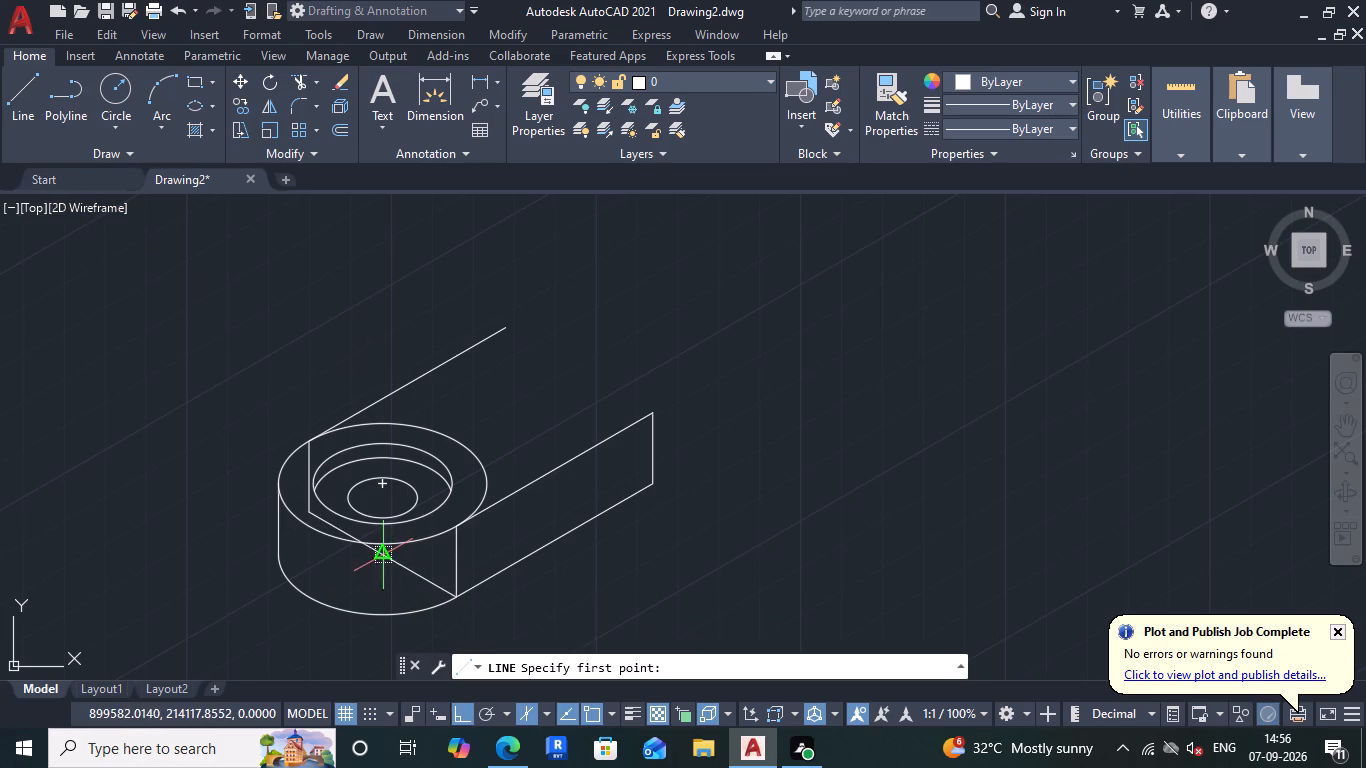
pyautogui.click(385, 560)
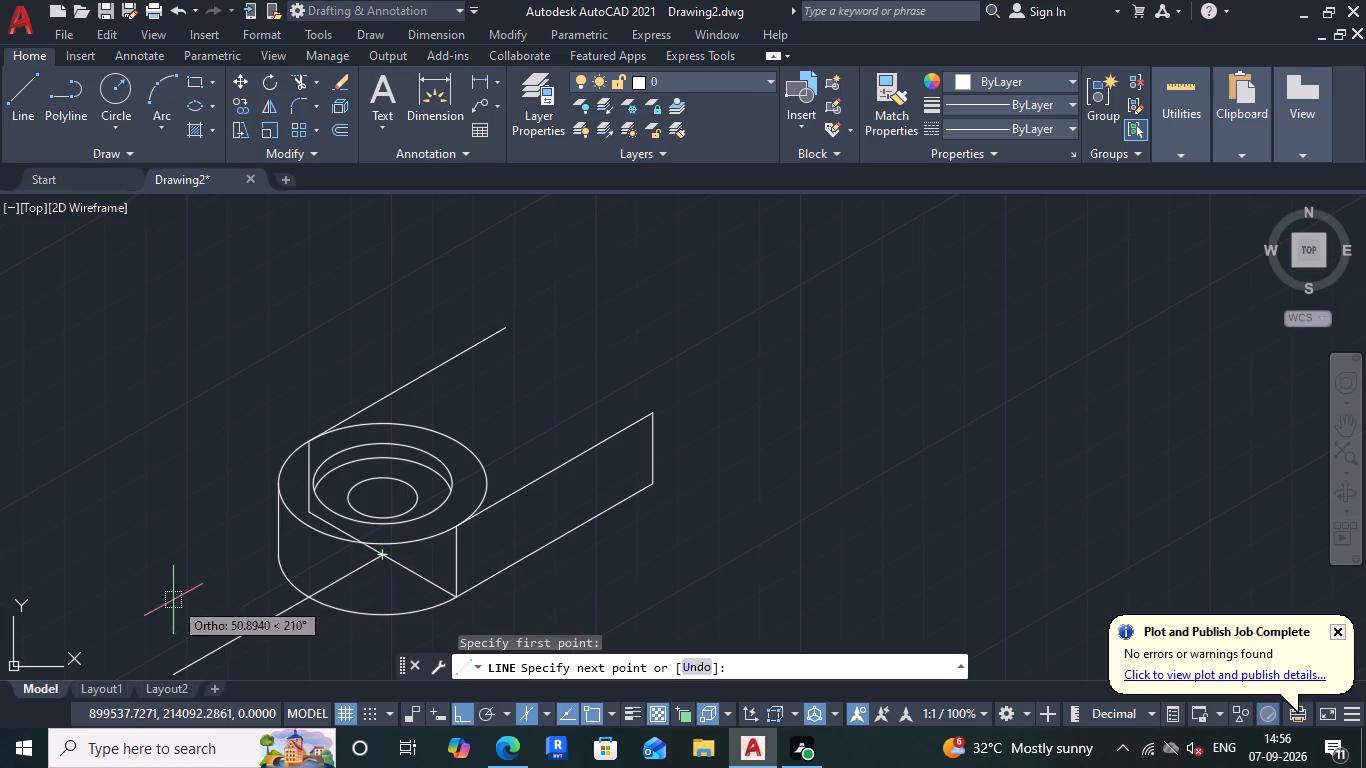
pyautogui.click(260, 610)
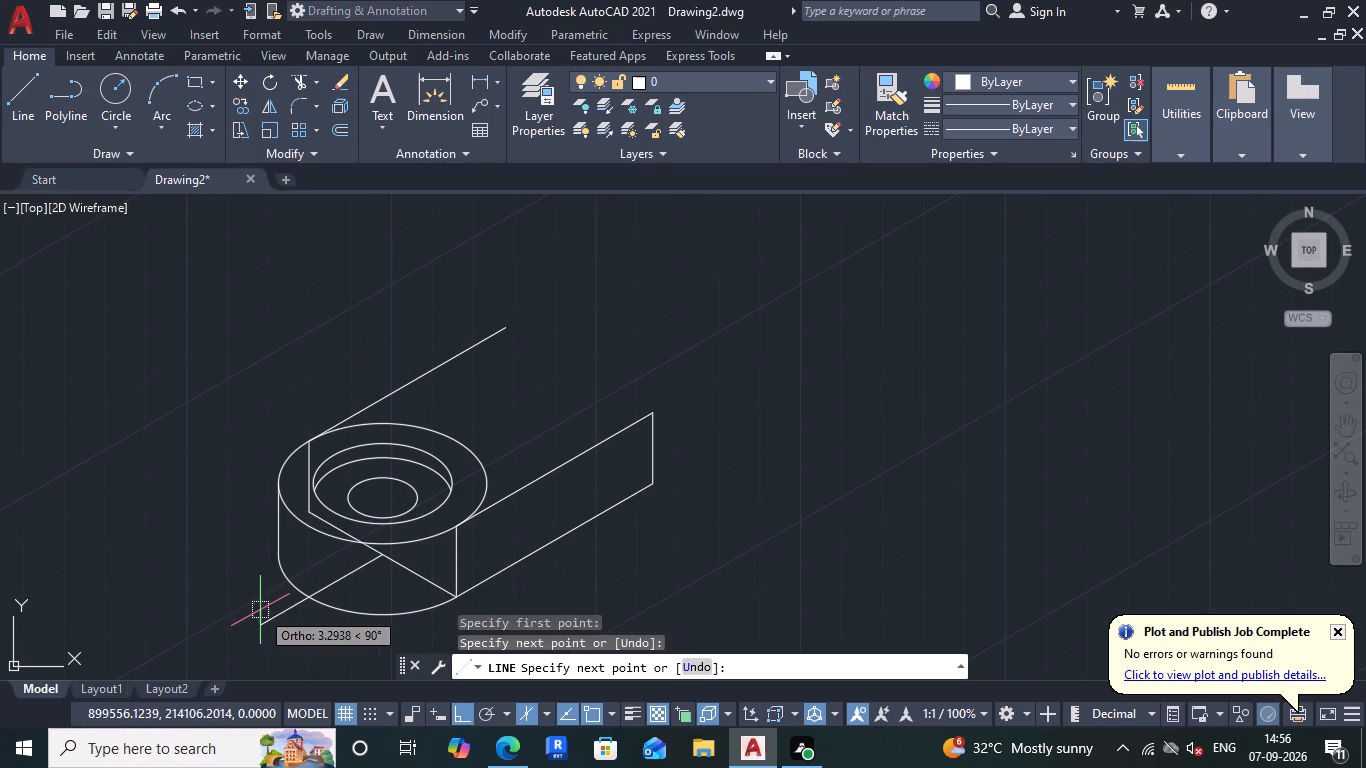
pyautogui.press('Escape')
# Copy the rounded end's lower arc vertically upward 6 units.
pyautogui.scroll(-2, 322, 621)
pyautogui.scroll(3, 313, 596)
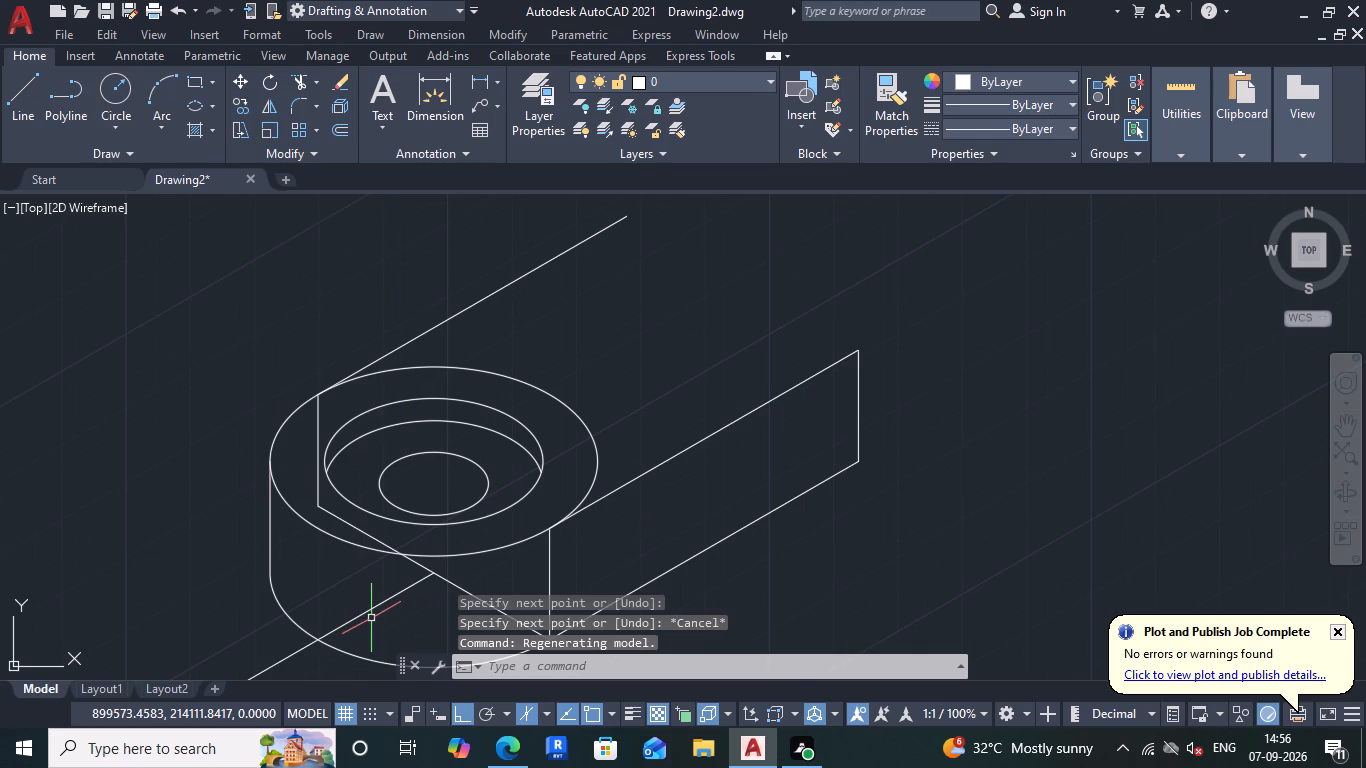
pyautogui.scroll(-2, 369, 591)
pyautogui.scroll(1, 362, 676)
pyautogui.click(423, 611)
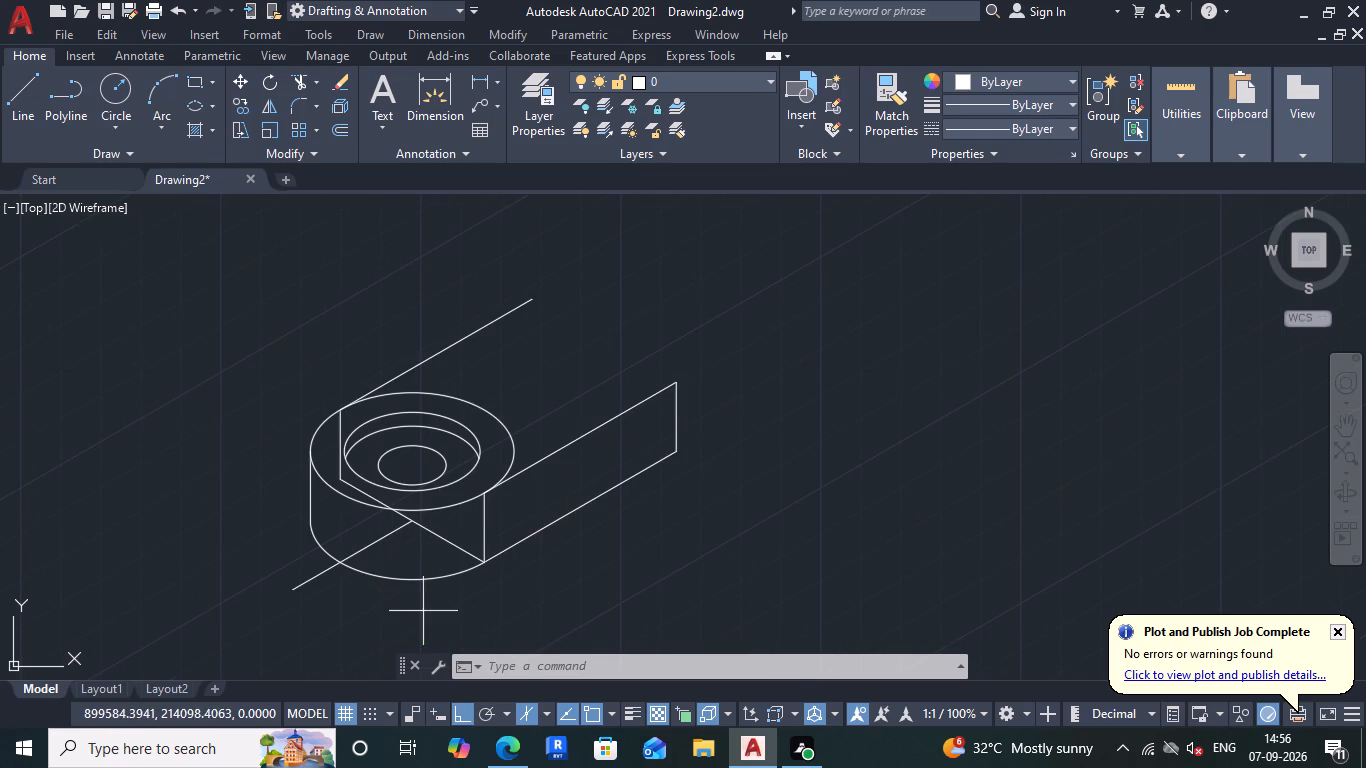
pyautogui.click(395, 572)
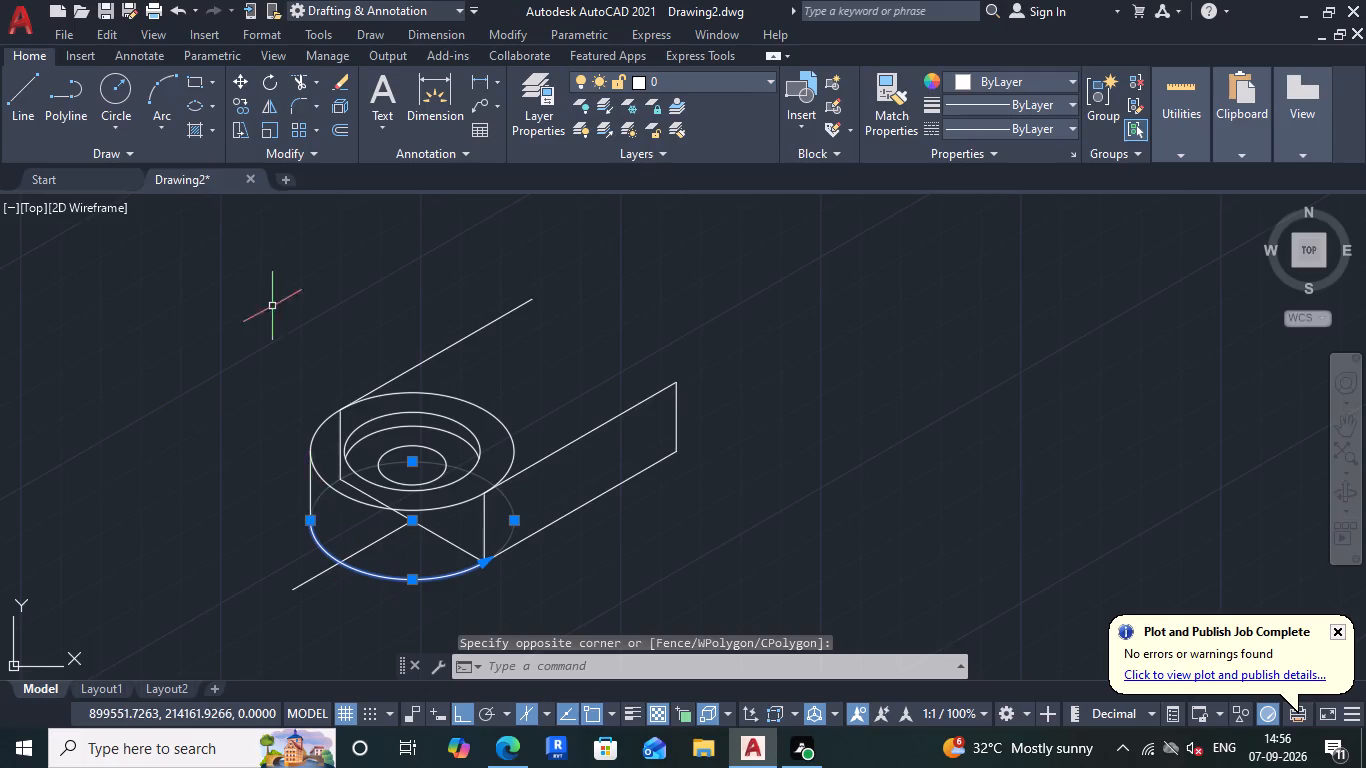
pyautogui.click(244, 103)
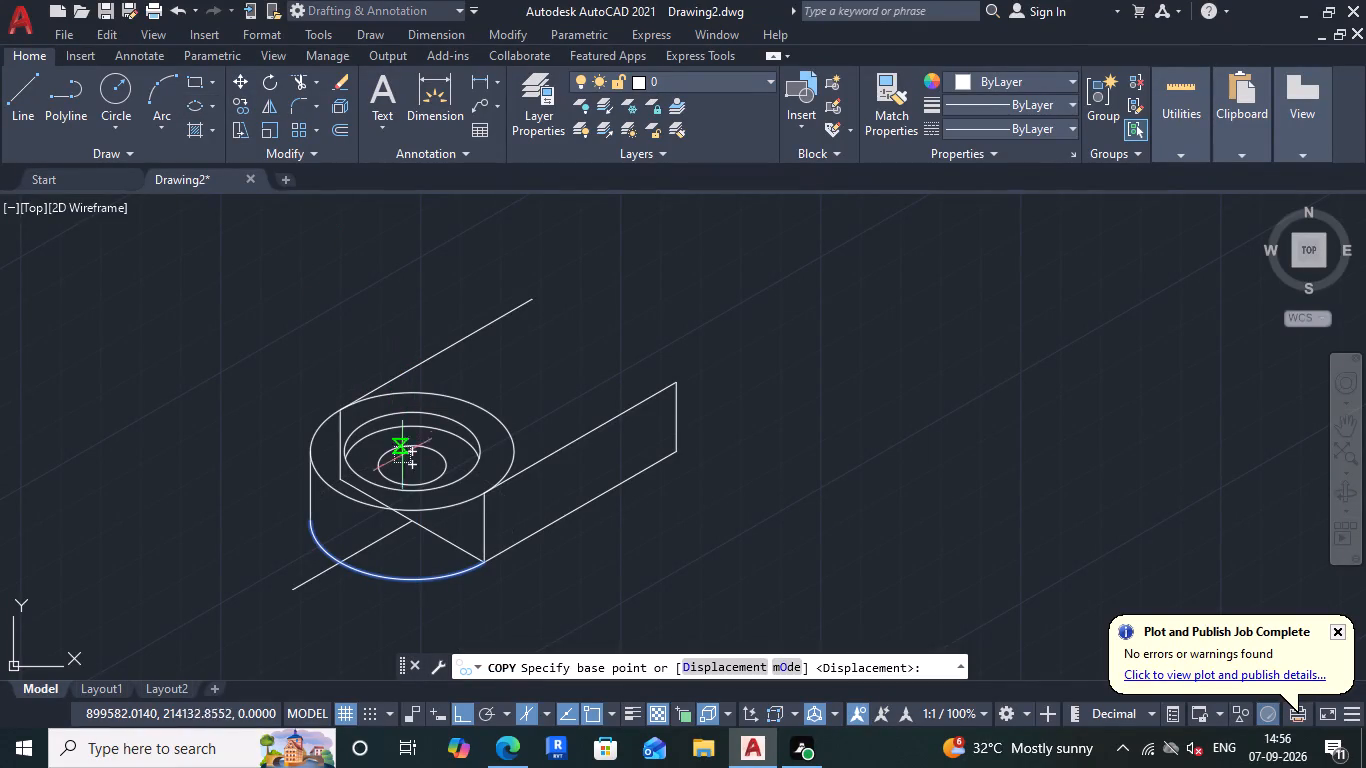
pyautogui.click(481, 561)
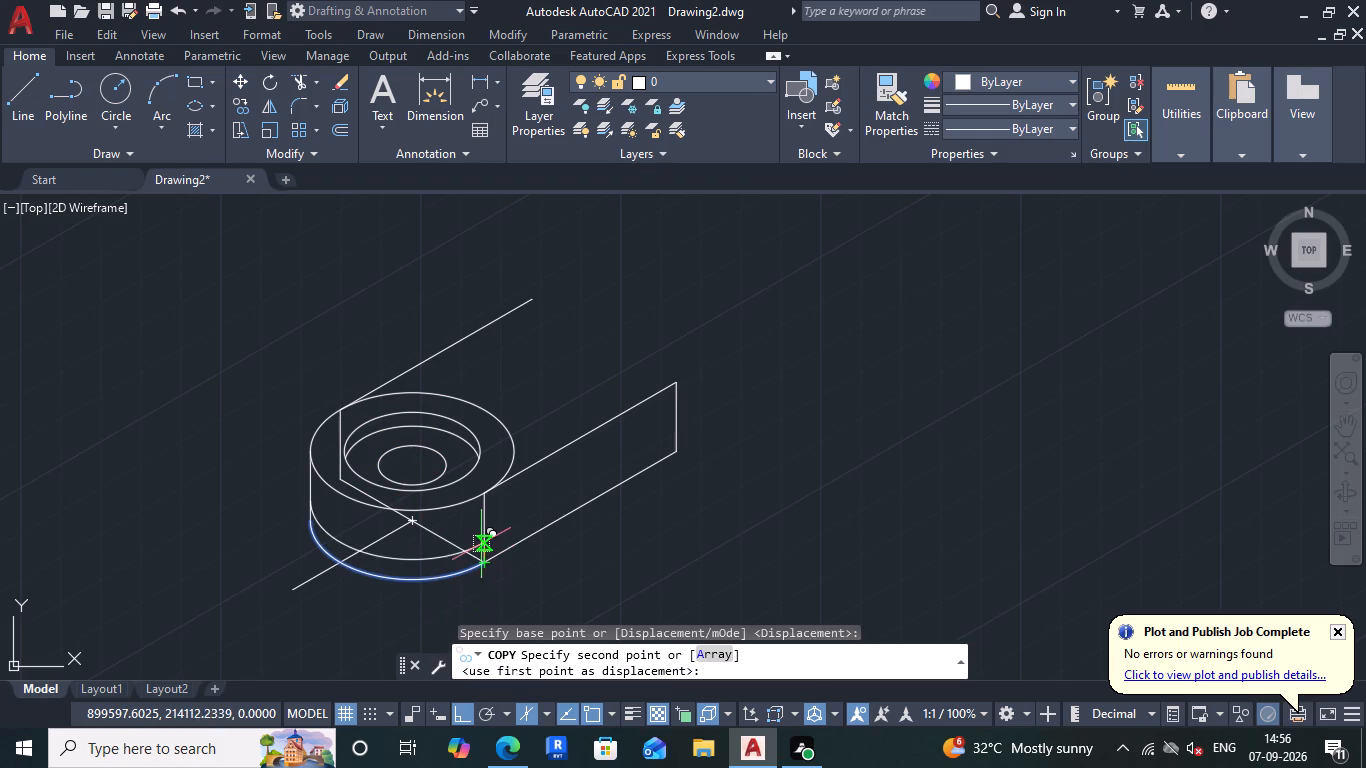
pyautogui.press('6')
pyautogui.press('Return')
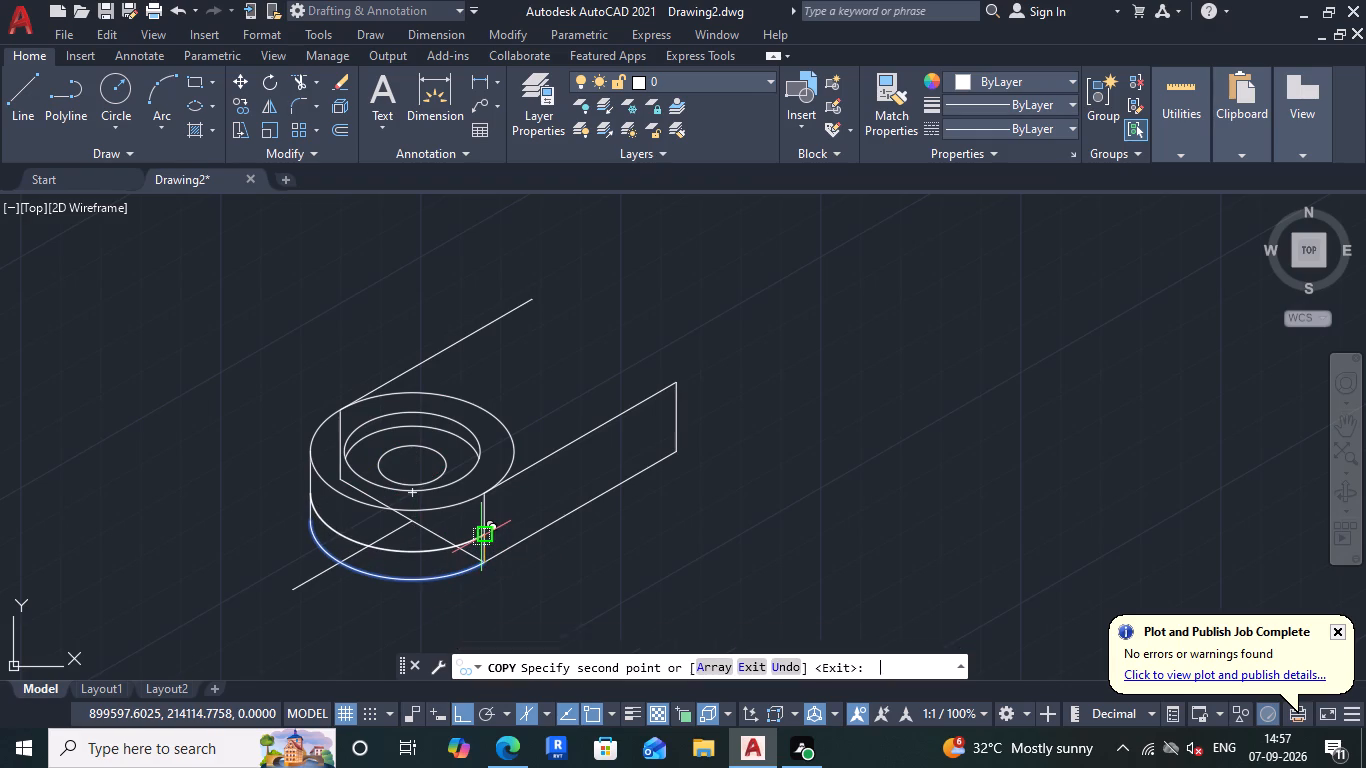
pyautogui.press('Escape')
# Draw a vertical line about 8 units high from where the centre line crosses the rounded end's lower arc.
pyautogui.scroll(2, 376, 568)
pyautogui.scroll(-1, 378, 568)
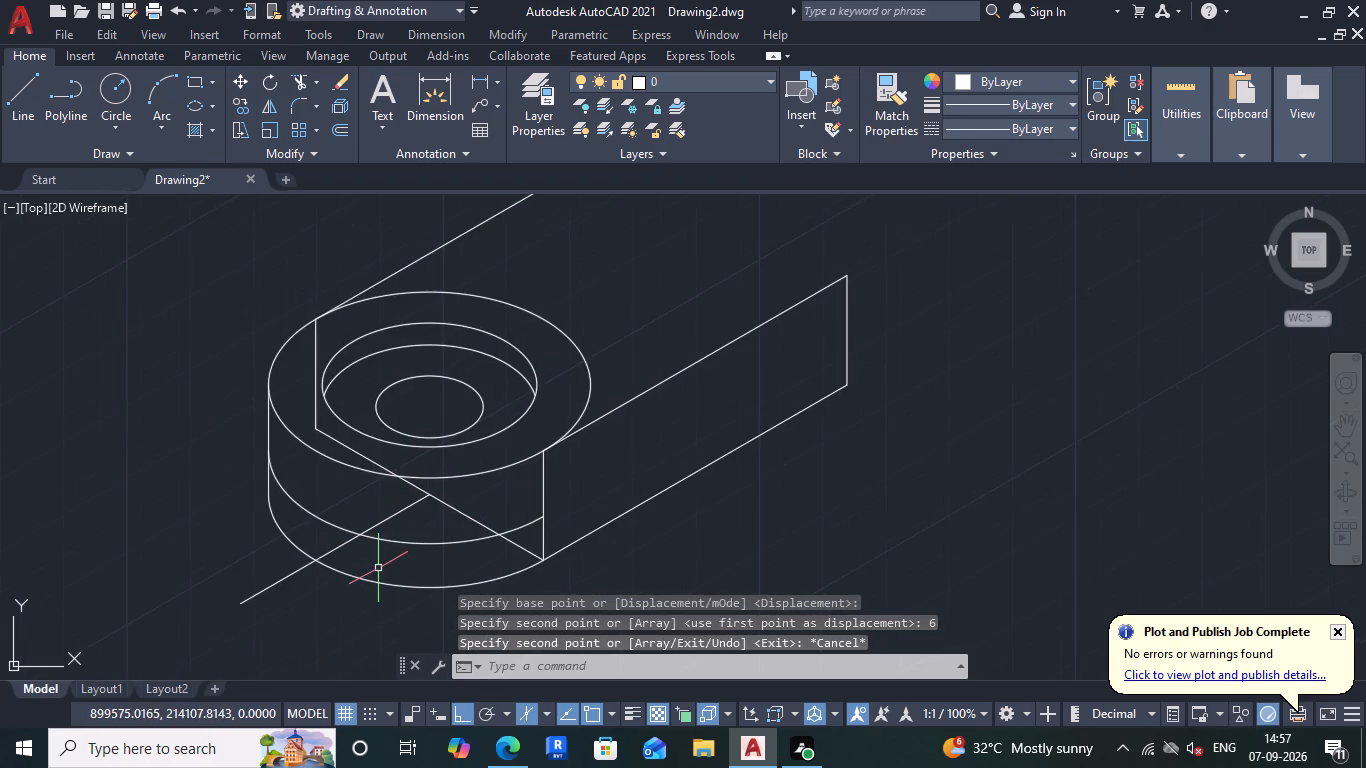
pyautogui.scroll(-1, 386, 563)
pyautogui.scroll(1, 389, 563)
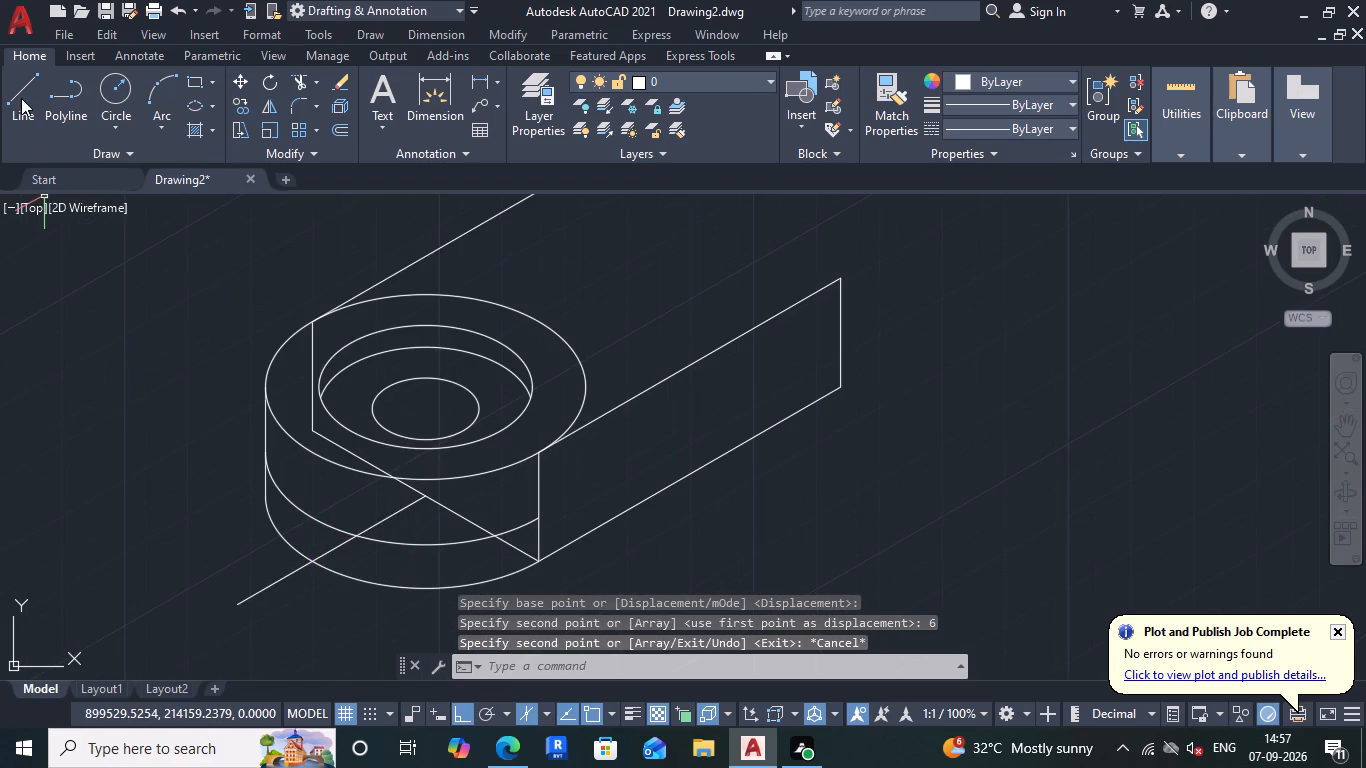
pyautogui.click(21, 98)
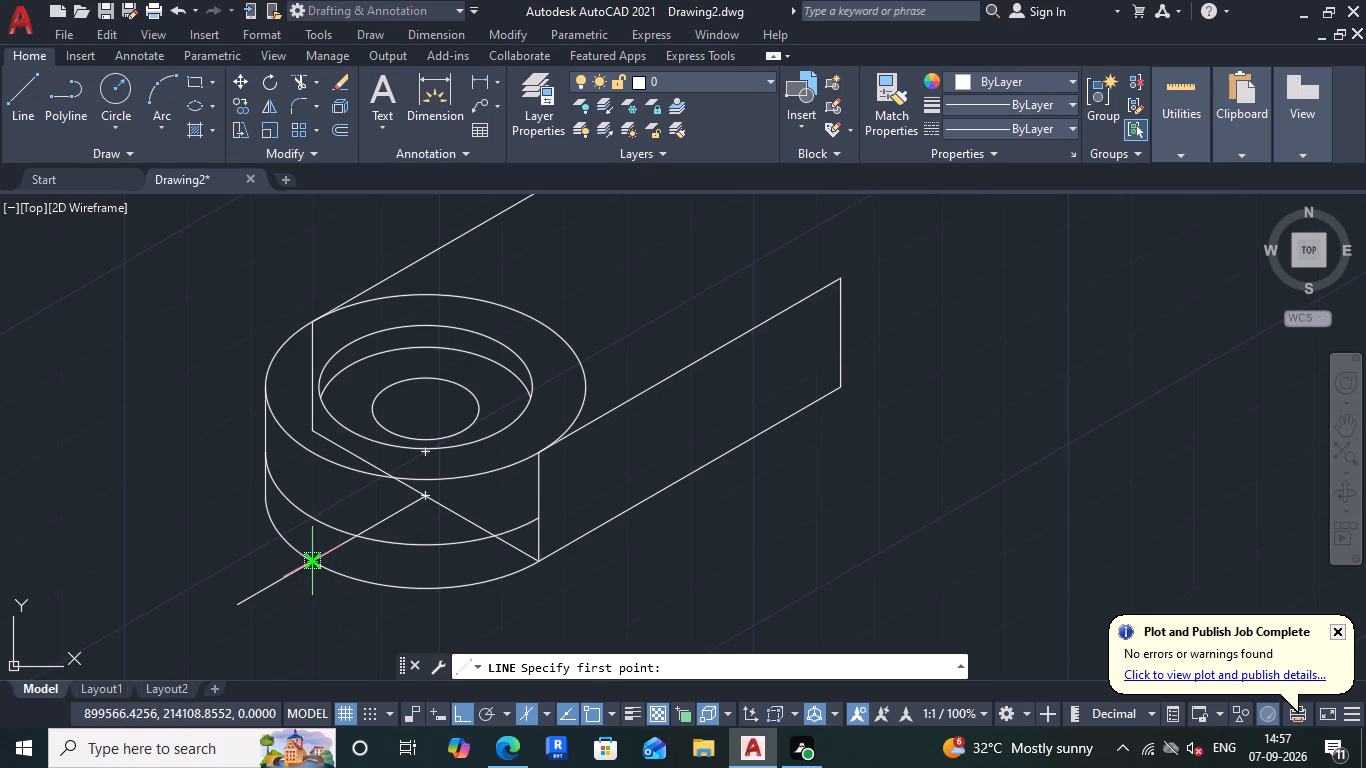
pyautogui.click(313, 564)
pyautogui.scroll(1, 308, 502)
pyautogui.scroll(-1, 309, 502)
pyautogui.scroll(2, 311, 502)
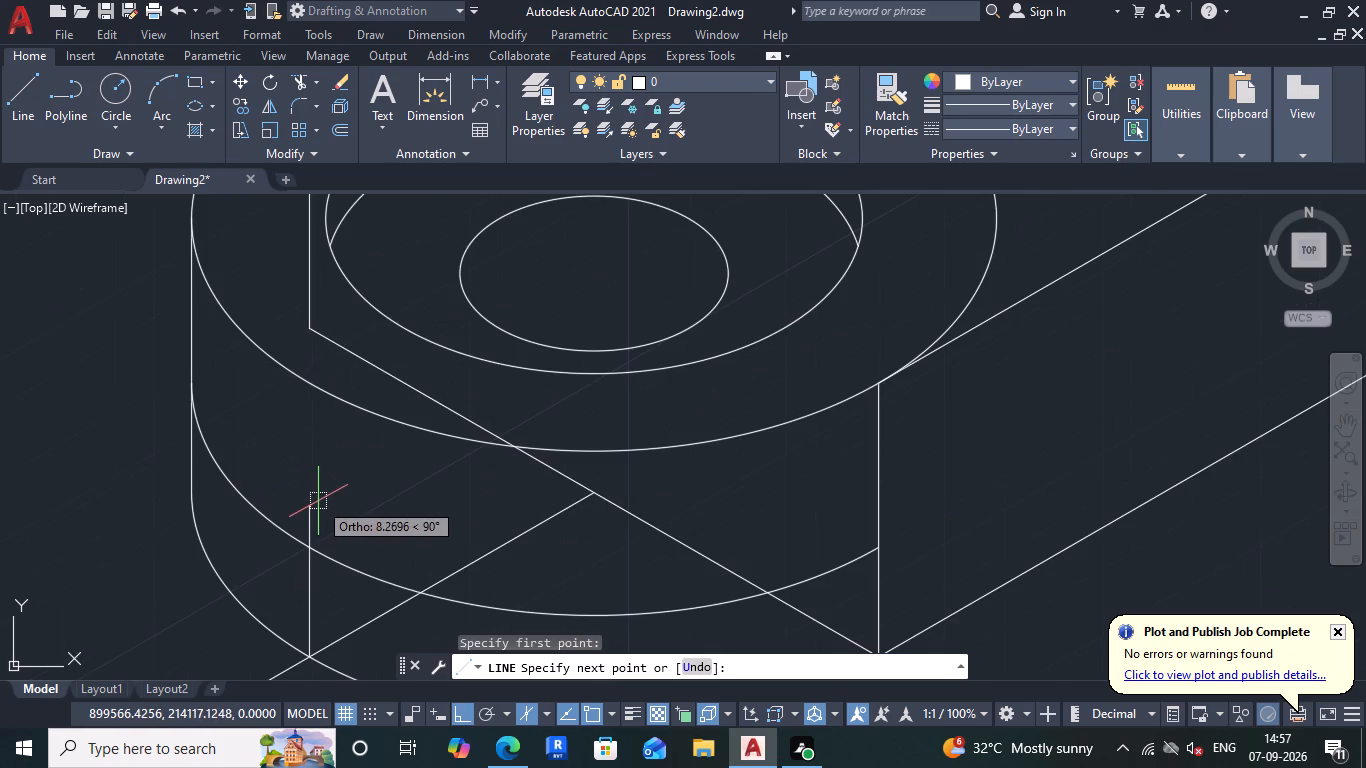
pyautogui.click(317, 507)
pyautogui.press('Escape')
# Copy the short vertical line 7.5 units to each side along the left isoplane's 150° and 330° directions.
pyautogui.click(348, 525)
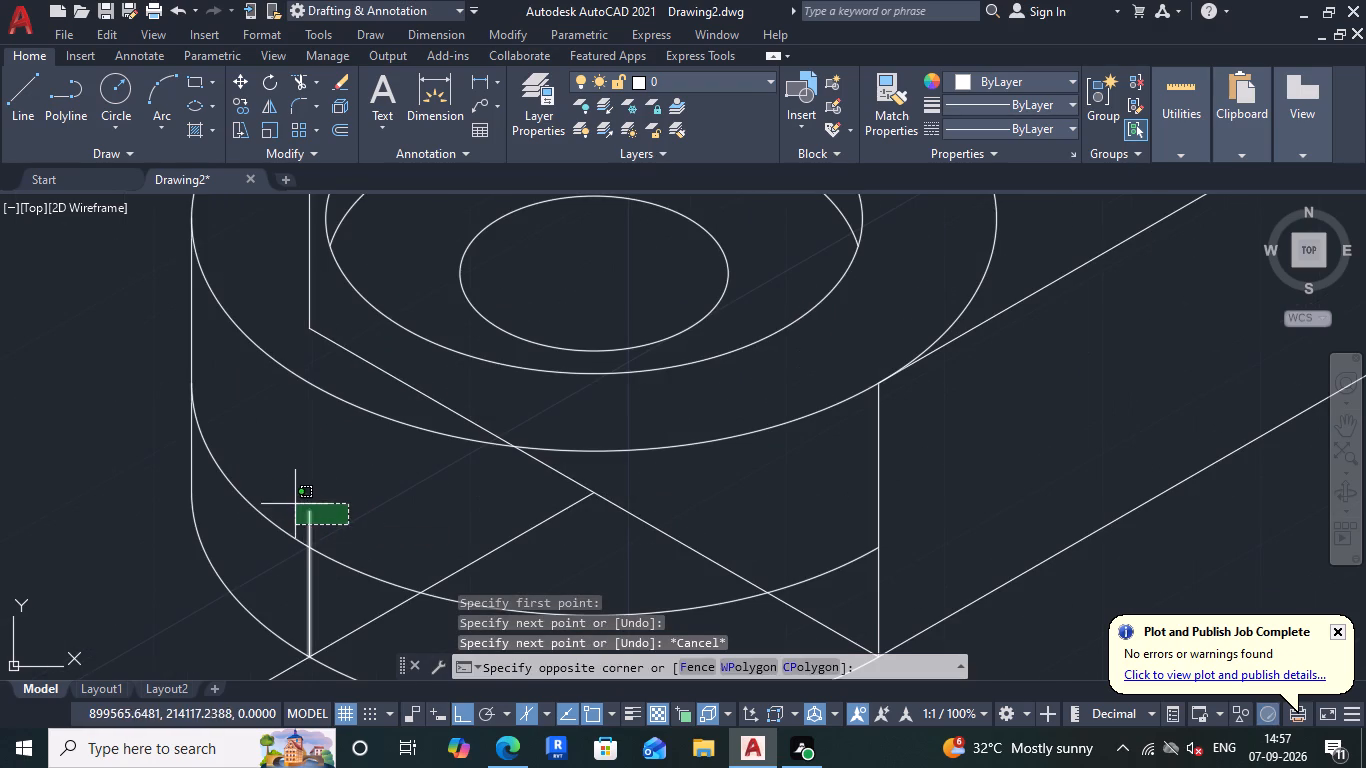
pyautogui.click(295, 504)
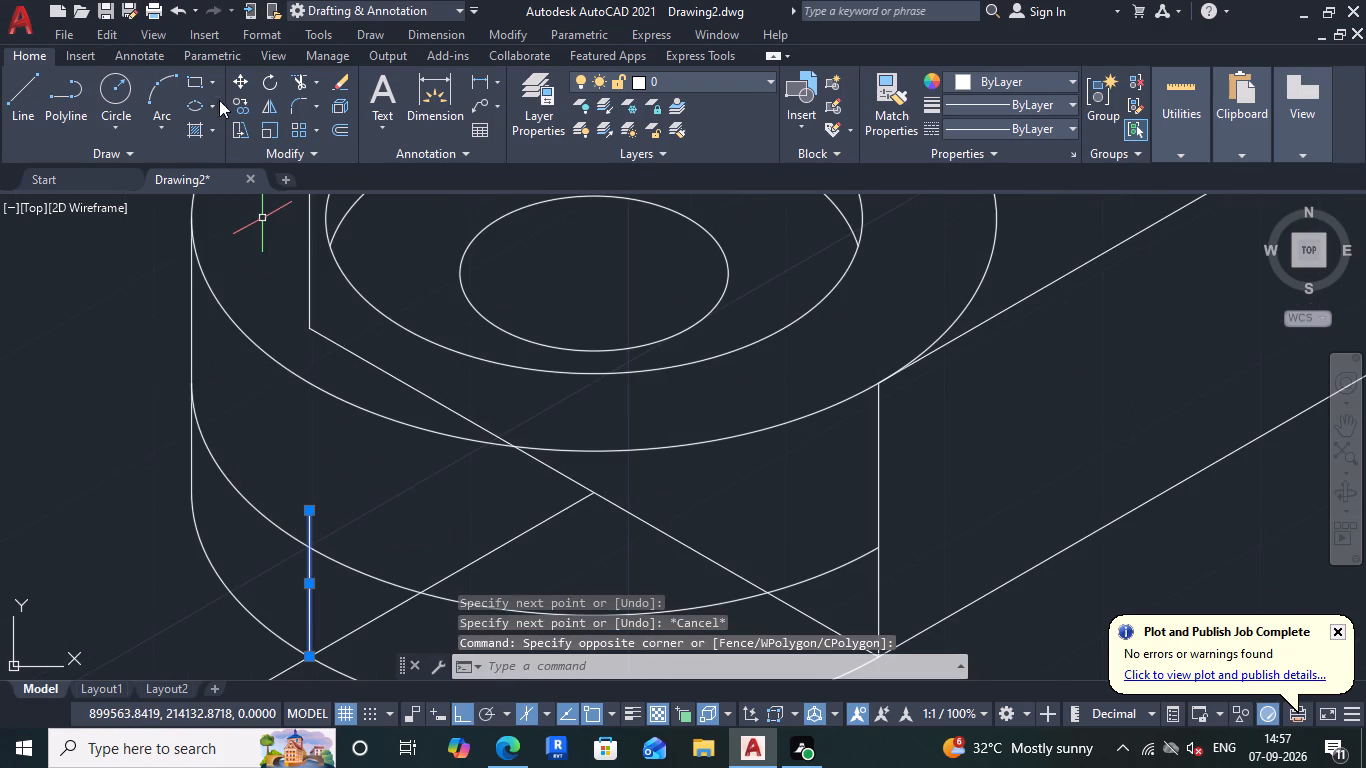
pyautogui.click(236, 102)
pyautogui.scroll(-3, 302, 588)
pyautogui.scroll(3, 315, 580)
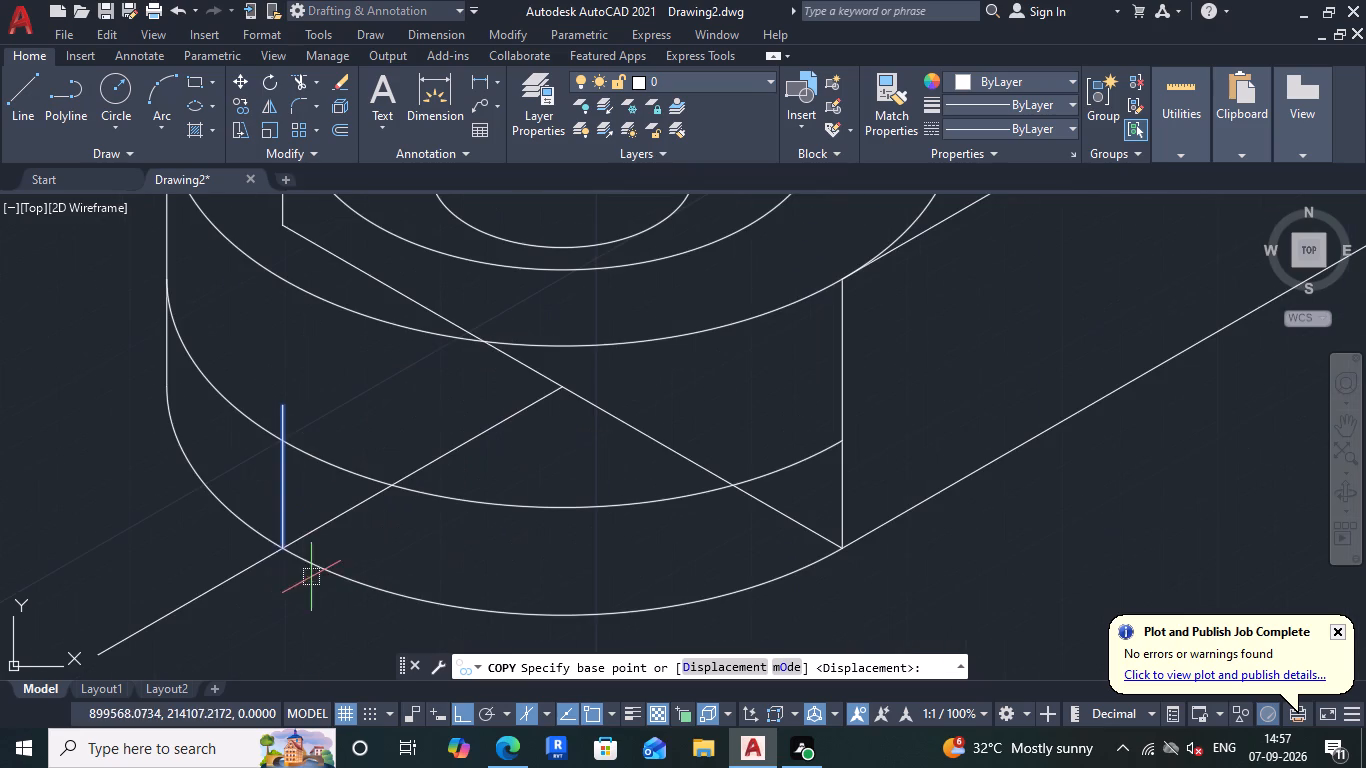
pyautogui.click(283, 541)
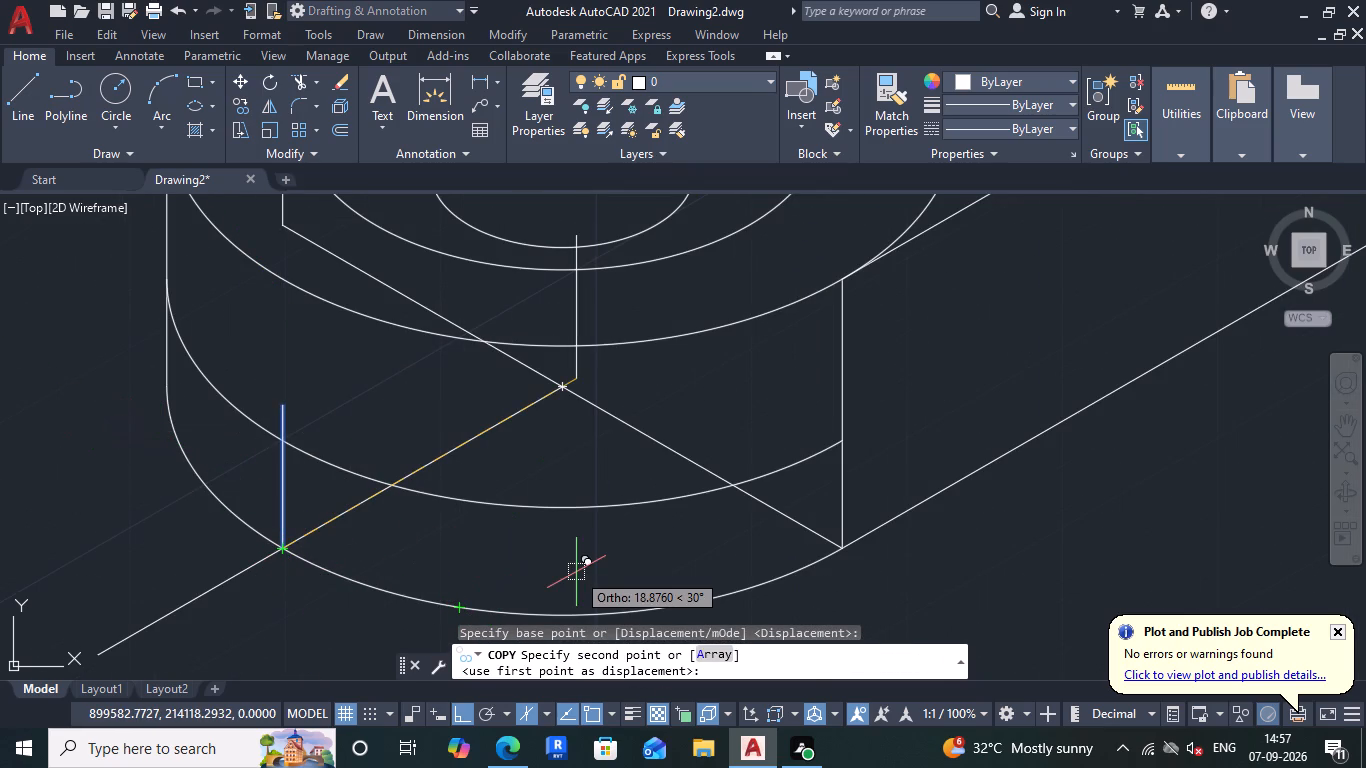
pyautogui.press('F5')
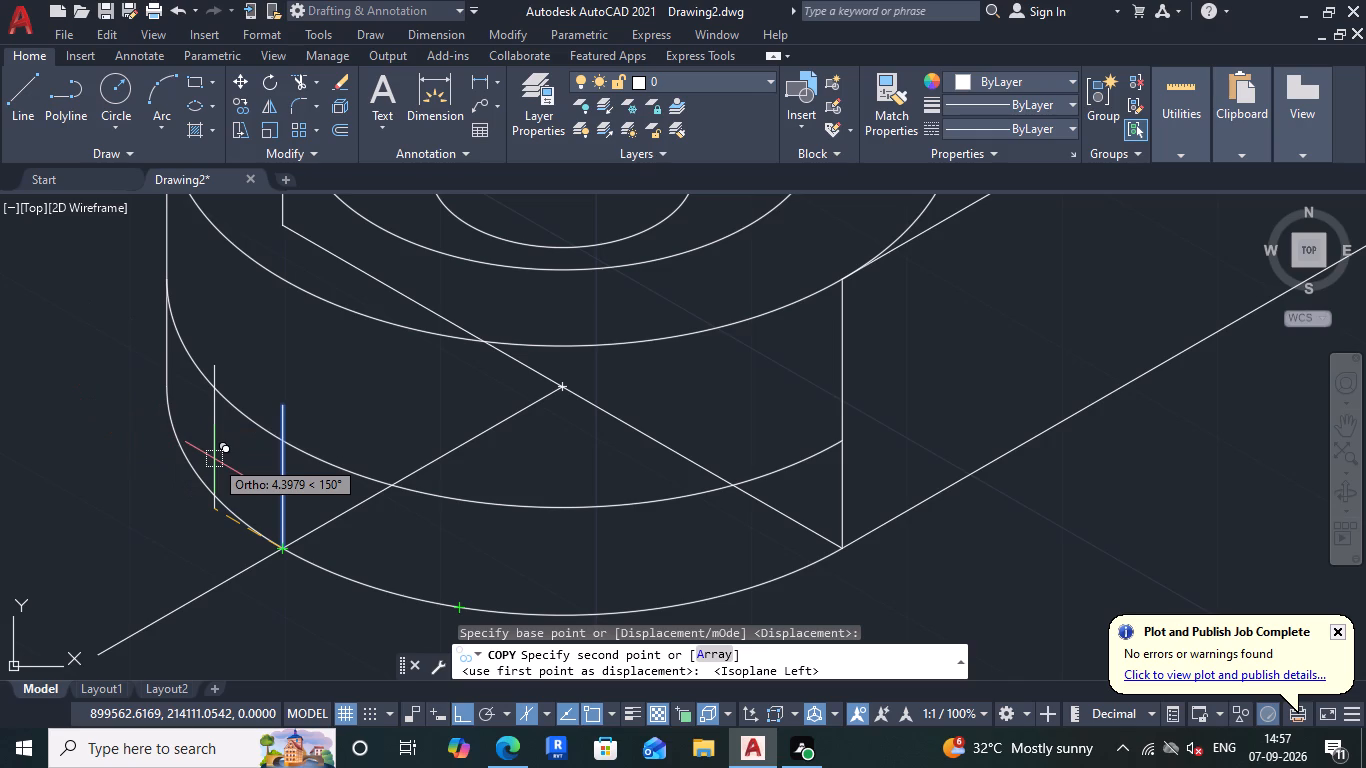
pyautogui.write('7.5')
pyautogui.press('Return')
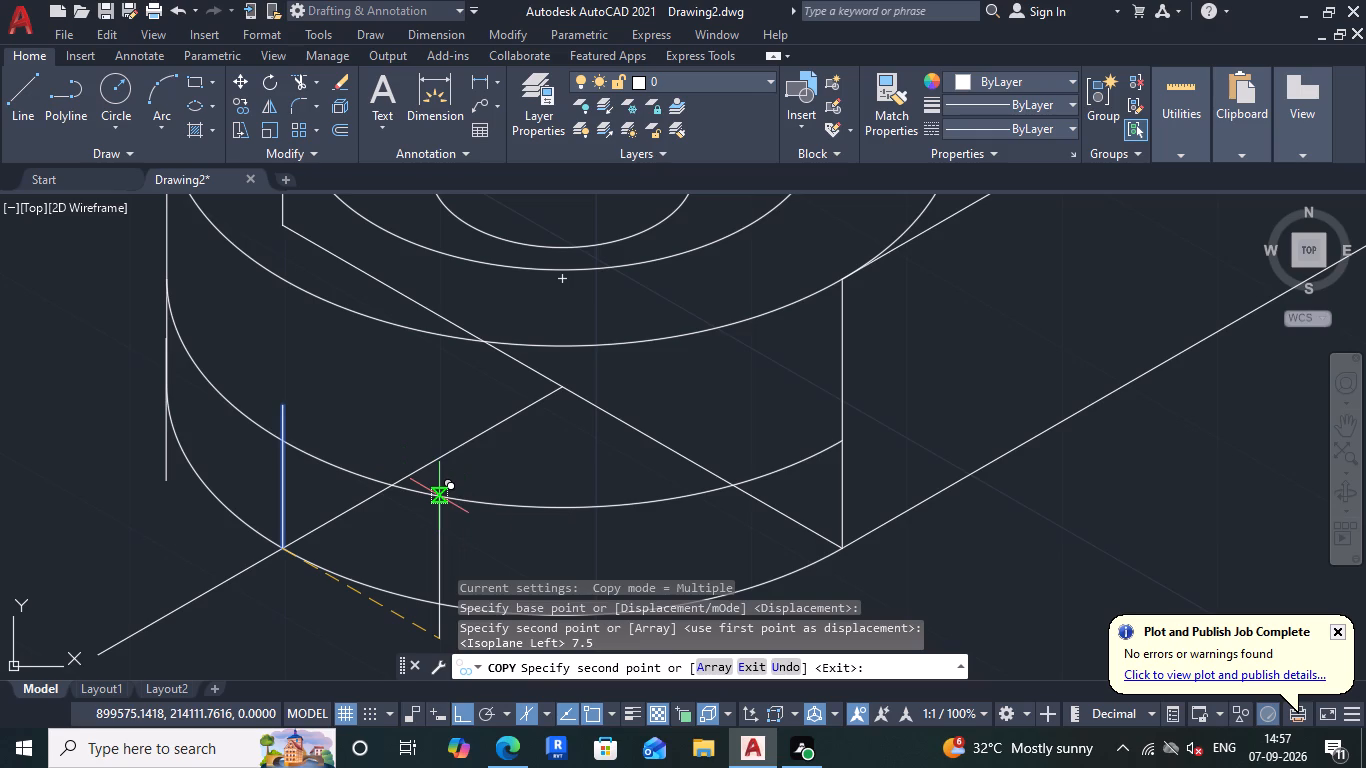
pyautogui.press('7')
pyautogui.write('.5')
pyautogui.press('Return')
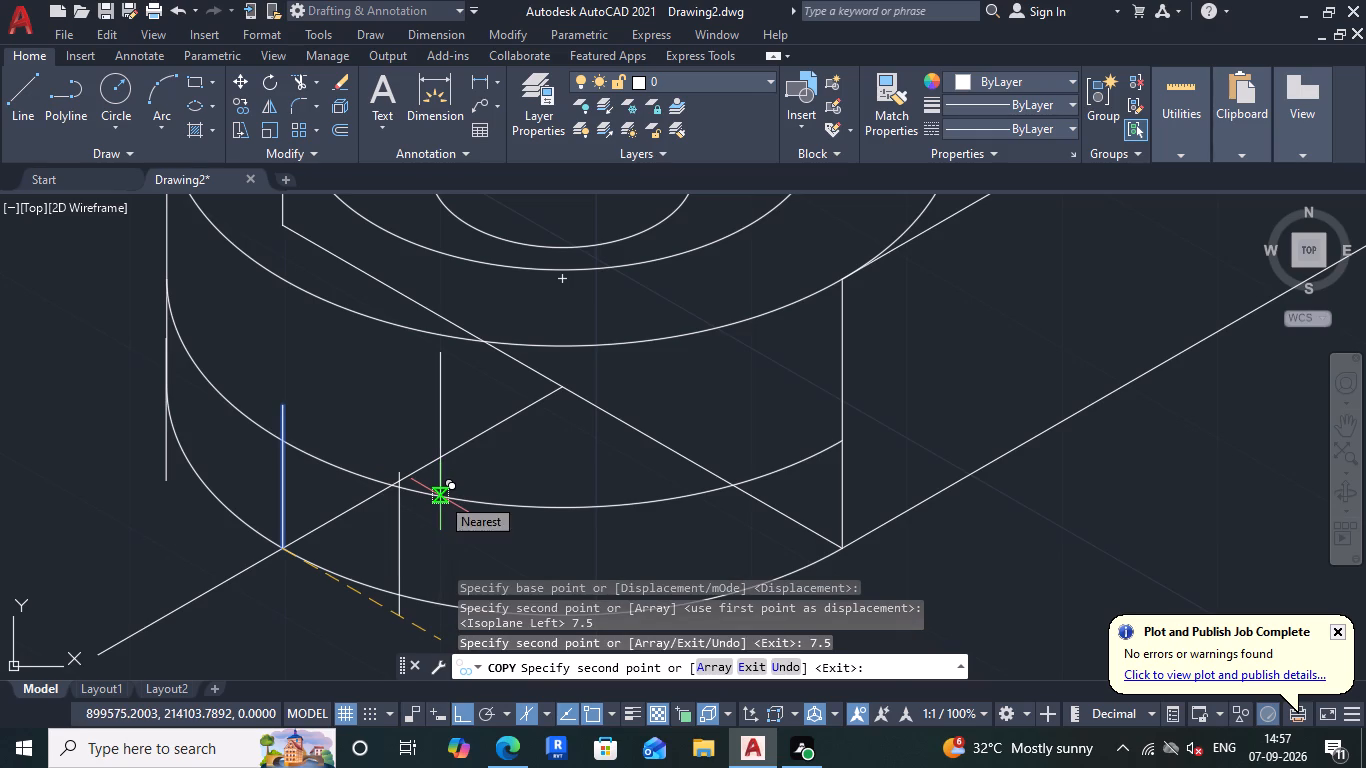
pyautogui.scroll(-3, 325, 459)
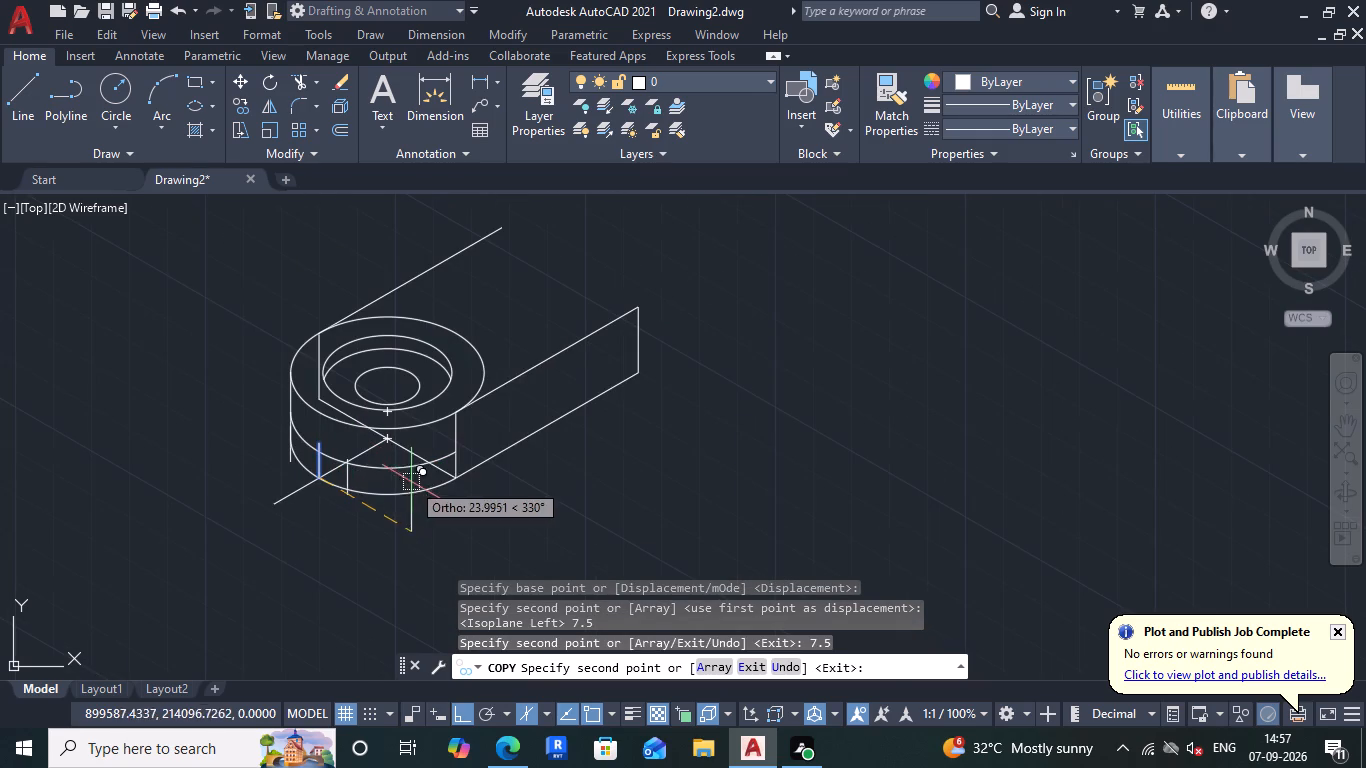
pyautogui.scroll(3, 310, 465)
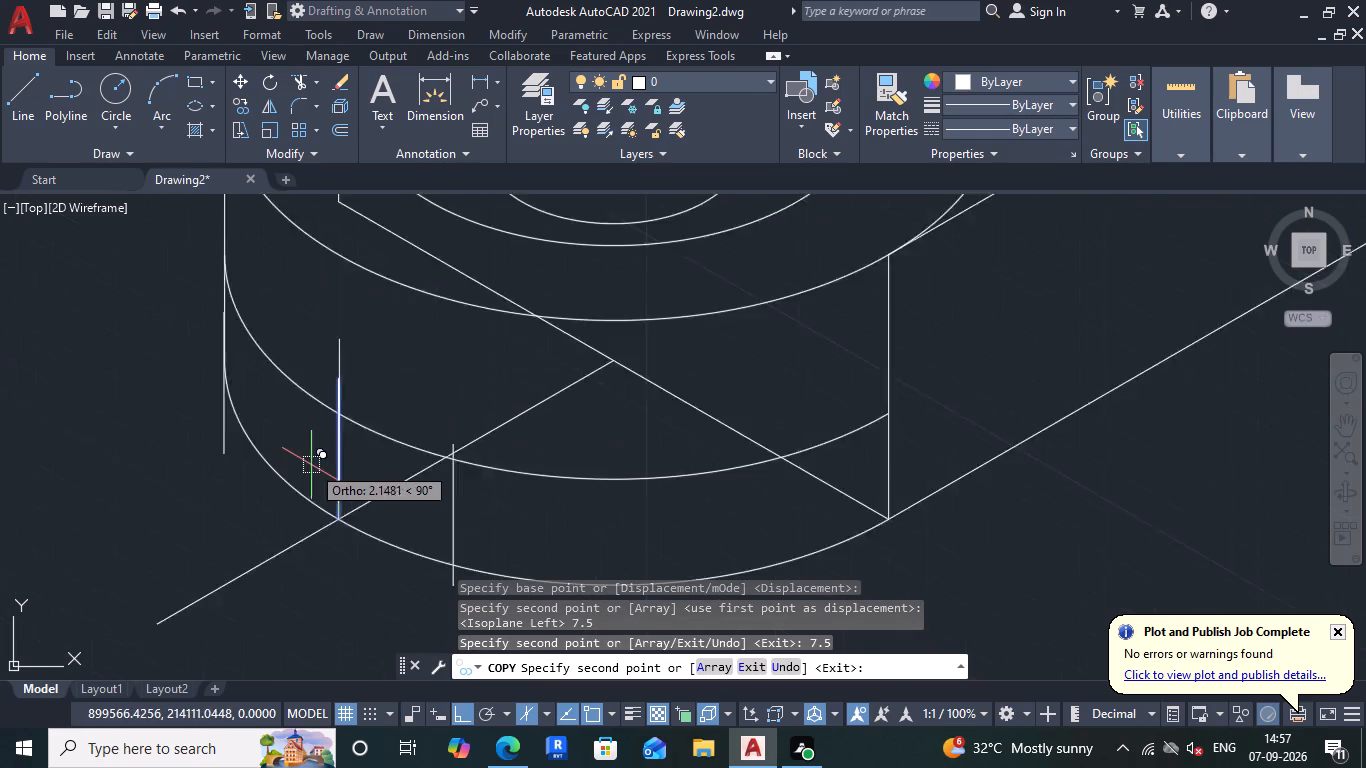
pyautogui.scroll(1, 311, 465)
pyautogui.scroll(-4, 368, 497)
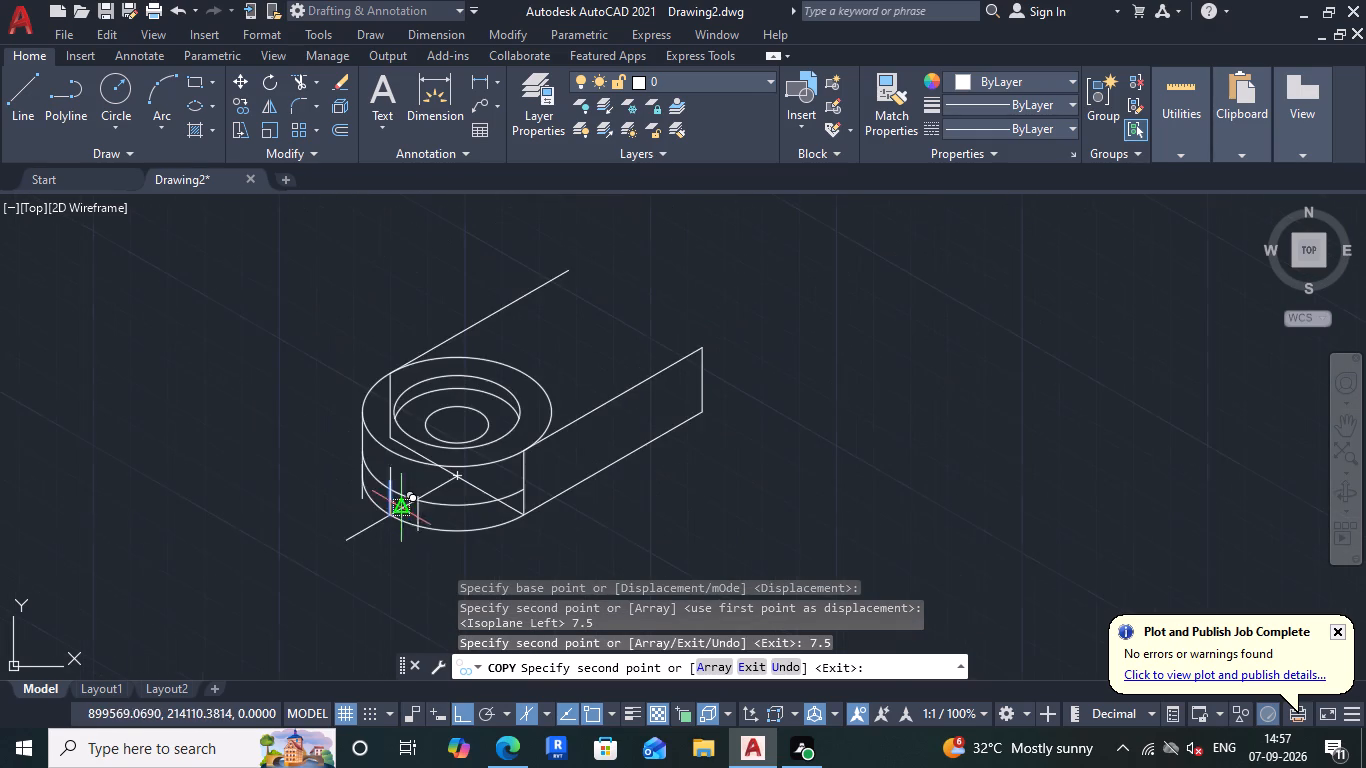
pyautogui.scroll(2, 428, 522)
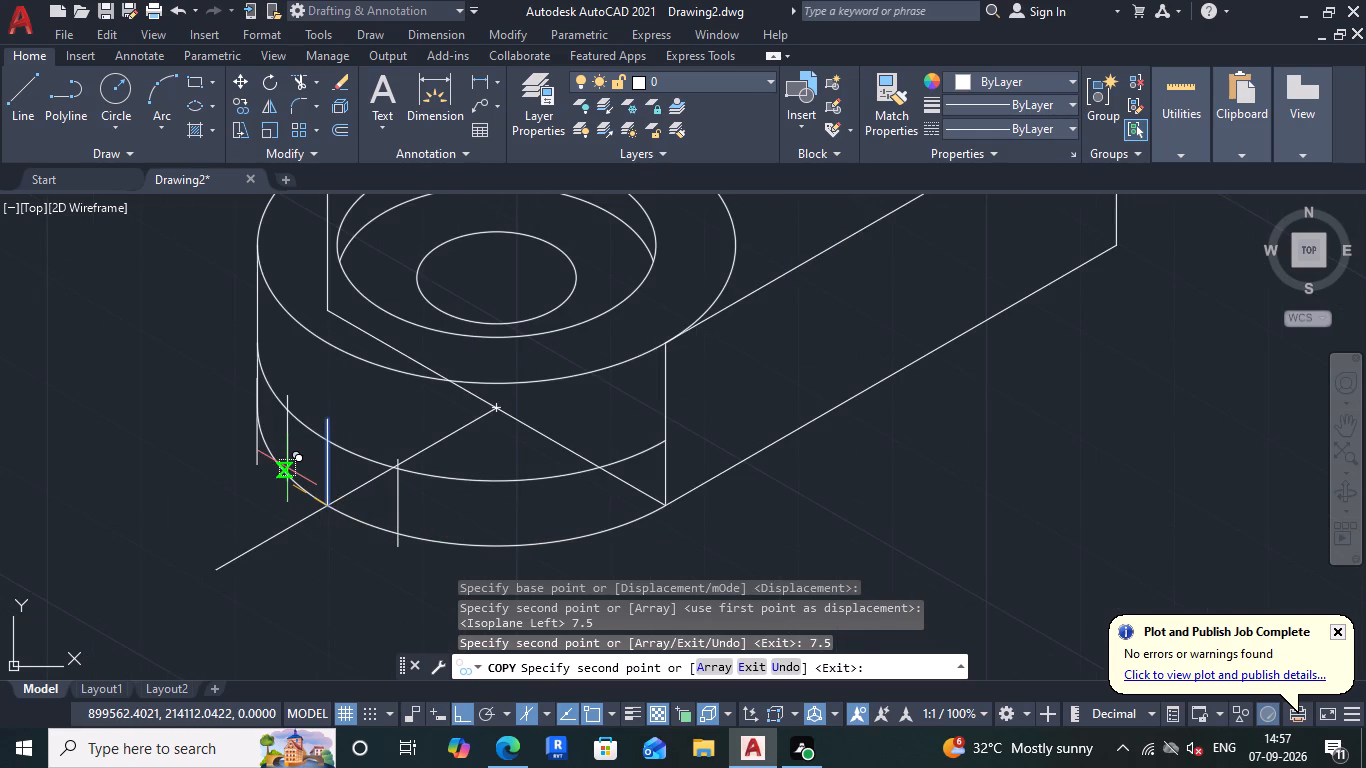
pyautogui.press('Escape')
# Delete the vertical line copy on the 150° side, beside the rounded end's outer vertical edge.
pyautogui.scroll(3, 274, 464)
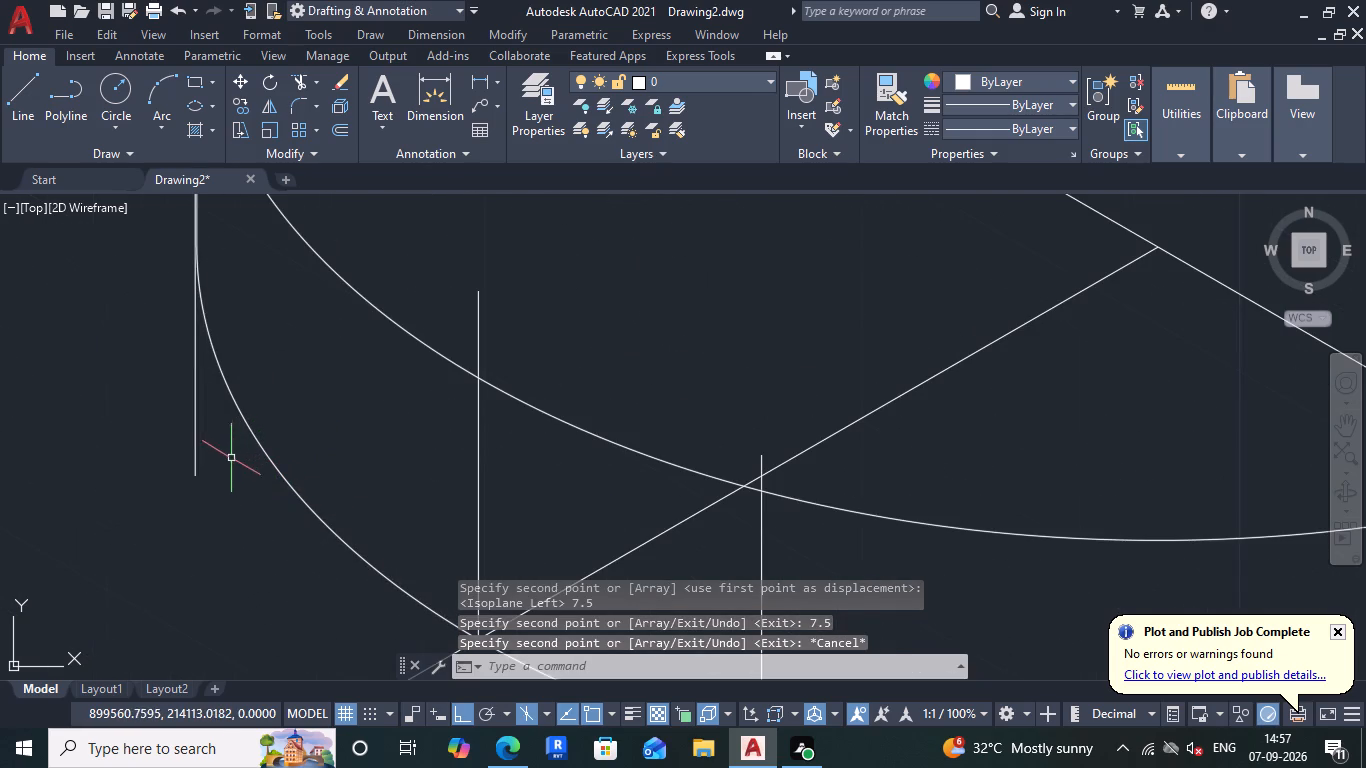
pyautogui.click(231, 458)
pyautogui.click(225, 455)
pyautogui.click(213, 484)
pyautogui.click(136, 430)
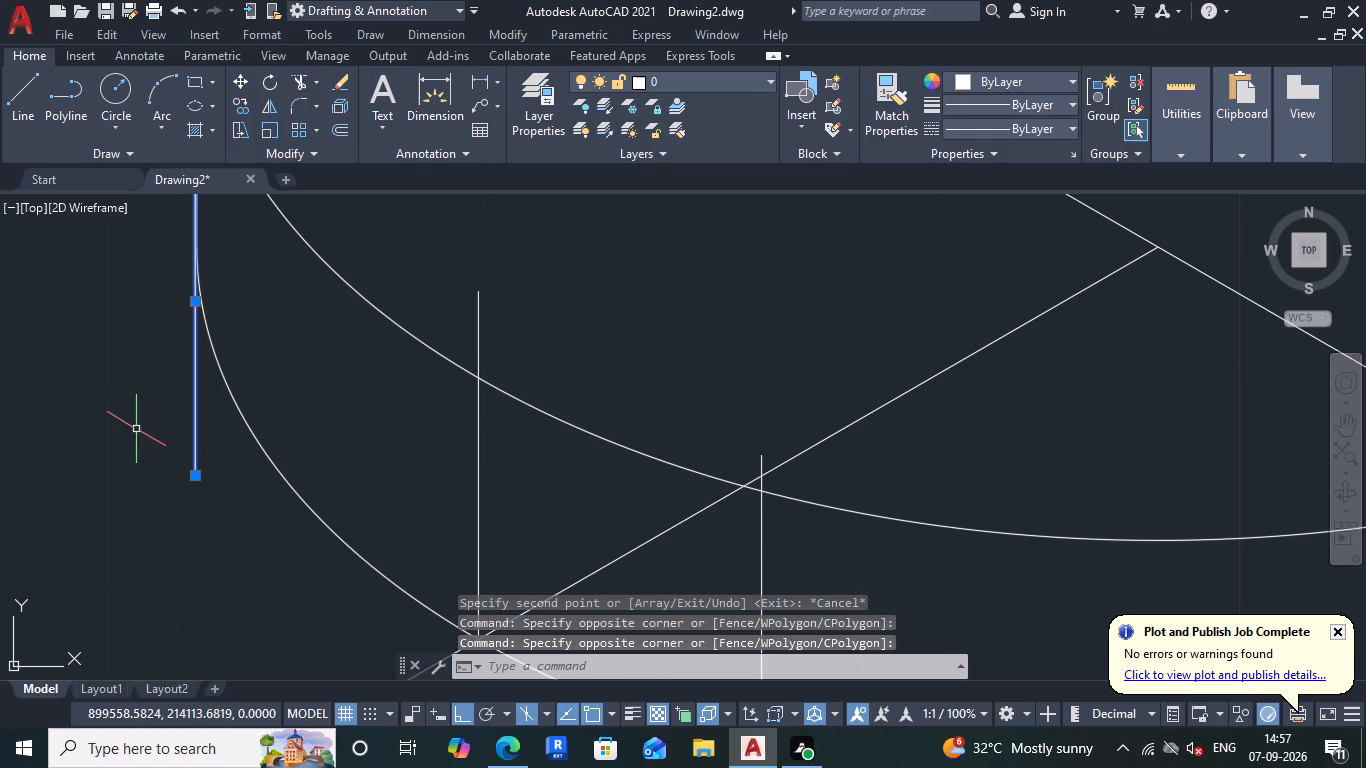
pyautogui.press('Delete')
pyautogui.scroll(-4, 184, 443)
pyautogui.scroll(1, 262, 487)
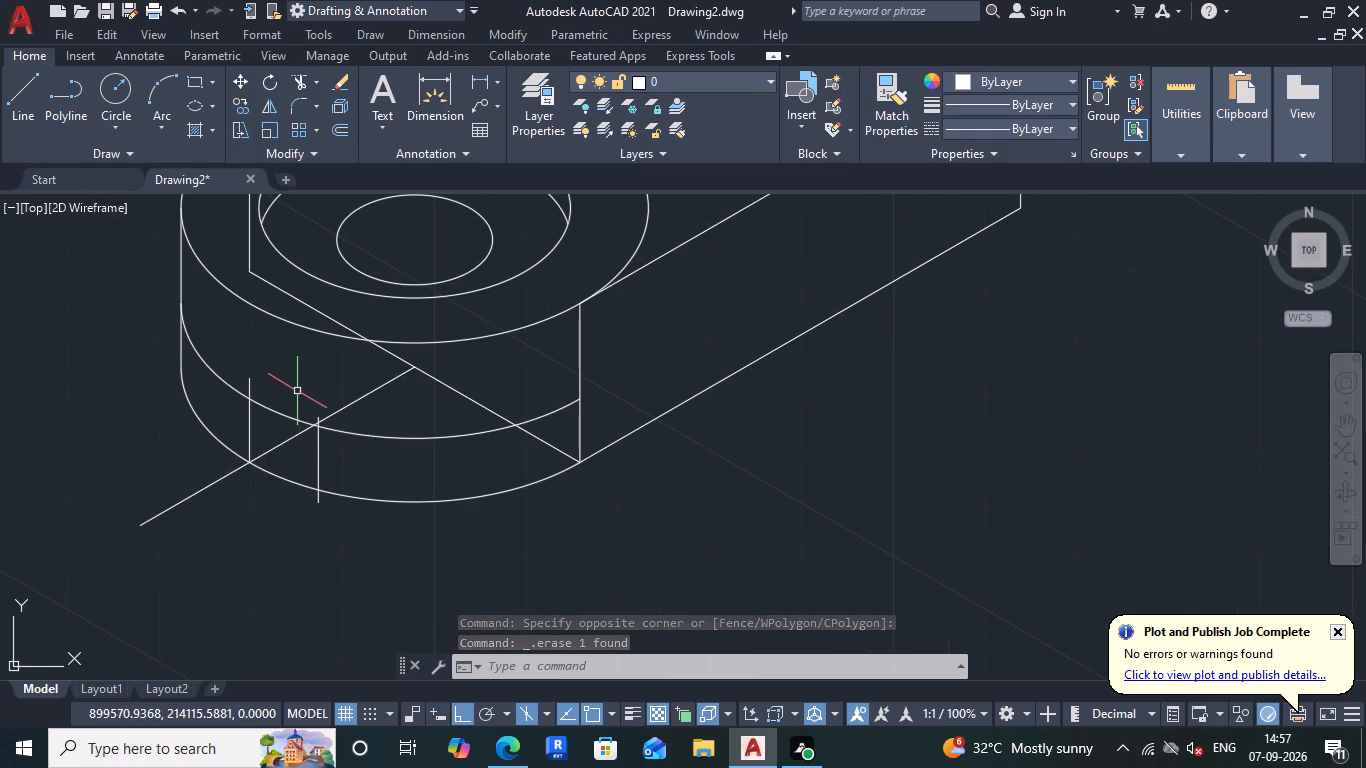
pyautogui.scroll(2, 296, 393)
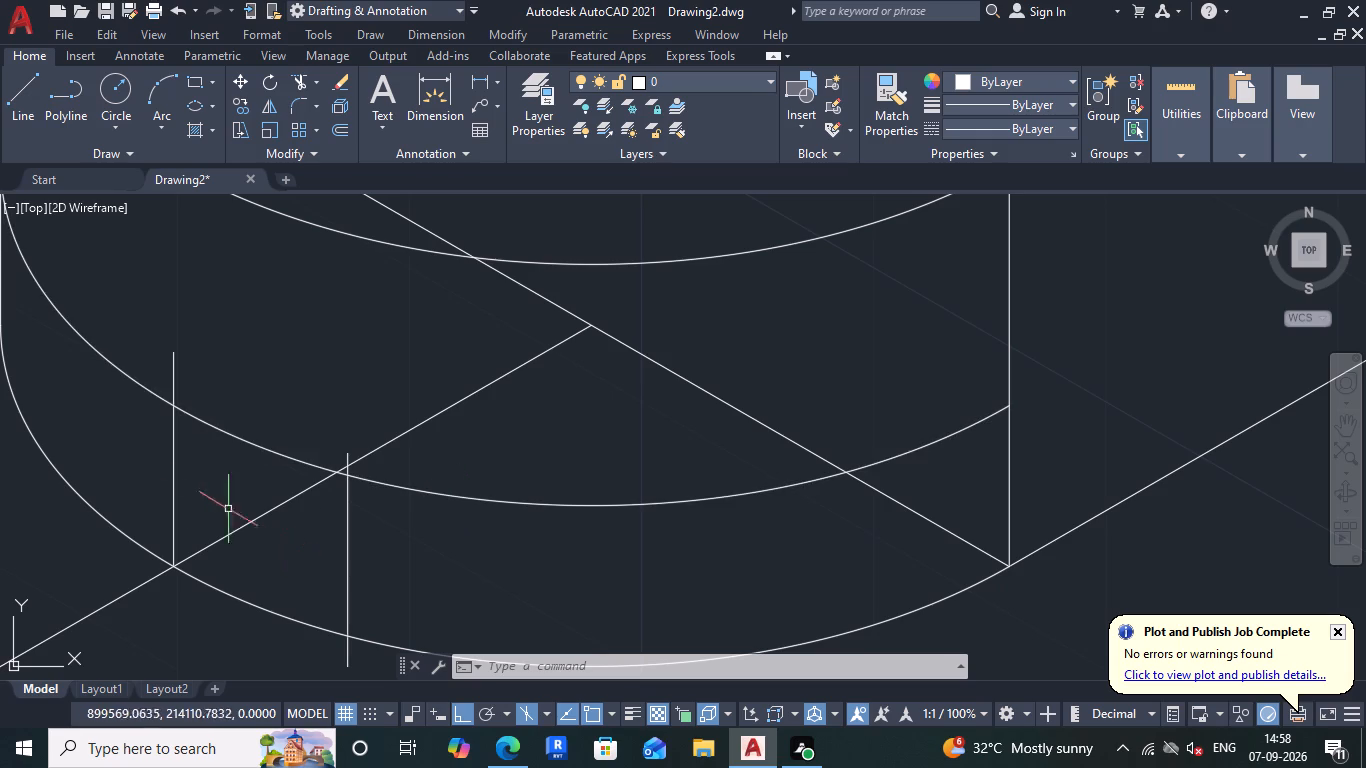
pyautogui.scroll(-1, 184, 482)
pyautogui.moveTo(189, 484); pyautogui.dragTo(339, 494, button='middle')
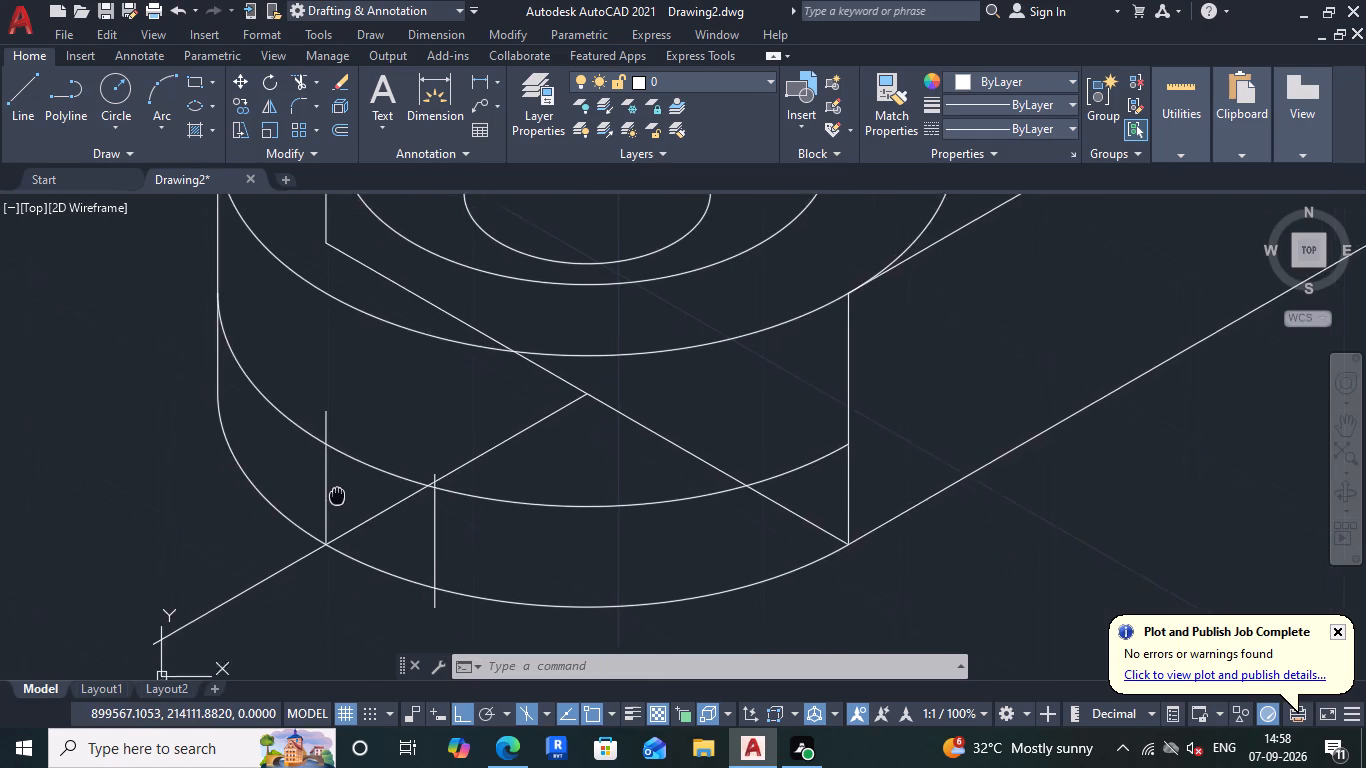
# Delete the two remaining short vertical lines that cross the rounded end's lower arcs.
pyautogui.moveTo(339, 494); pyautogui.dragTo(374, 477, button='middle')
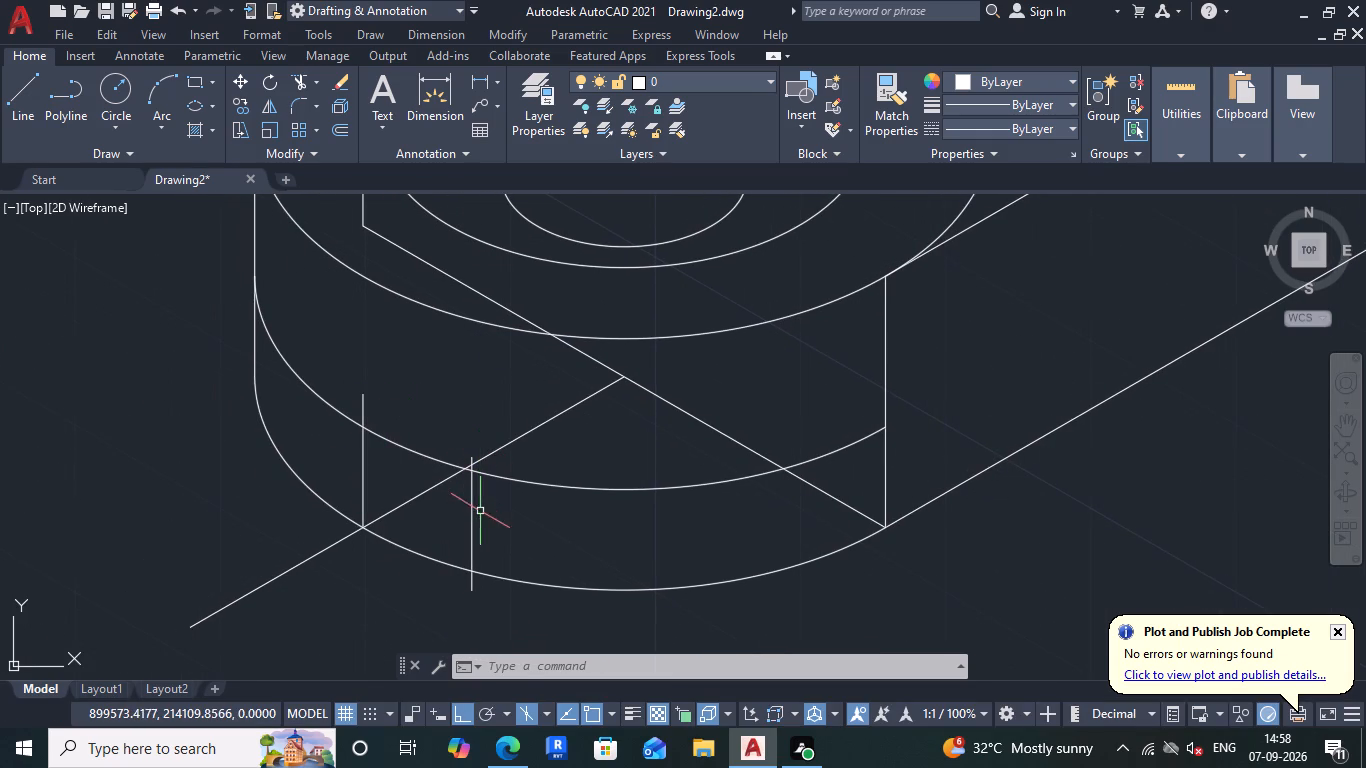
pyautogui.moveTo(479, 512); pyautogui.dragTo(447, 512)
pyautogui.press('Delete')
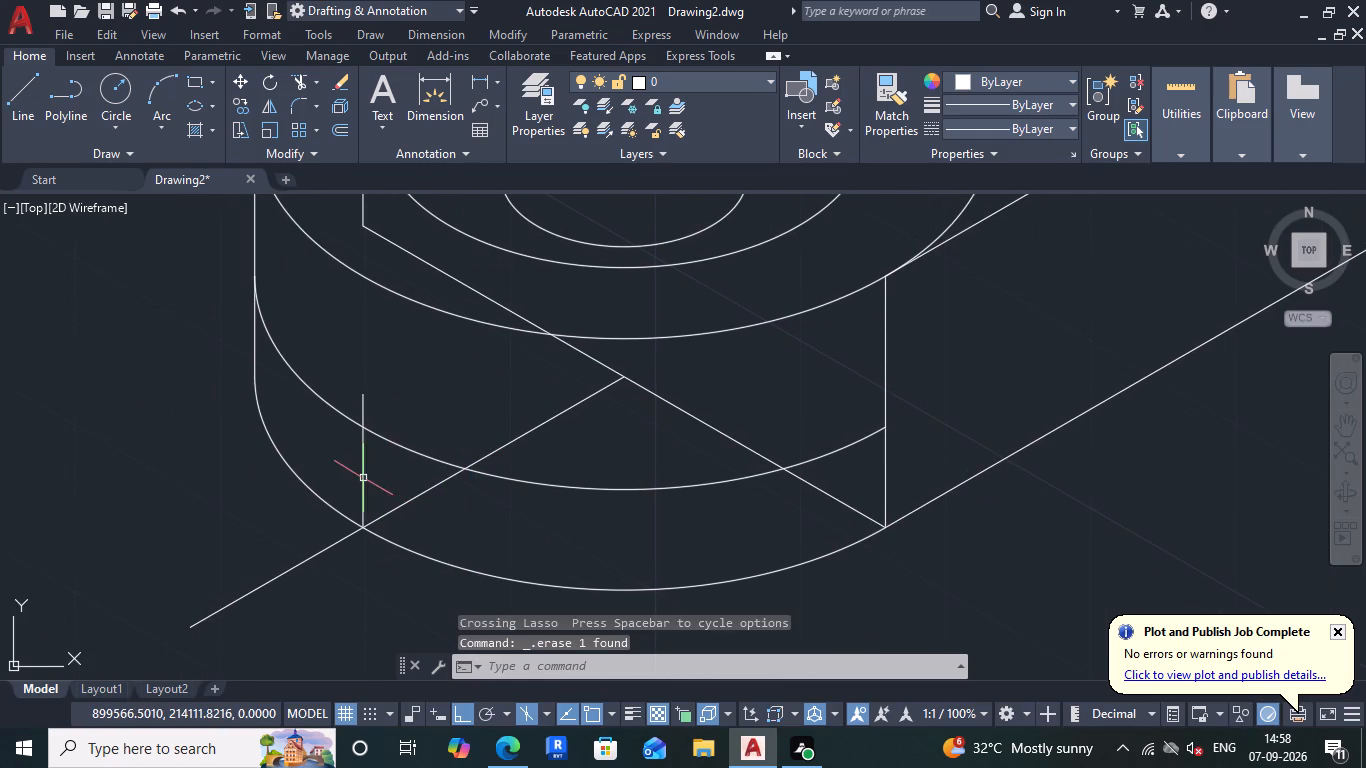
pyautogui.click(378, 484)
pyautogui.click(344, 468)
pyautogui.press('Delete')
# Delete the slanted centre line running out past the rounded end's lower arc.
pyautogui.scroll(-2, 372, 468)
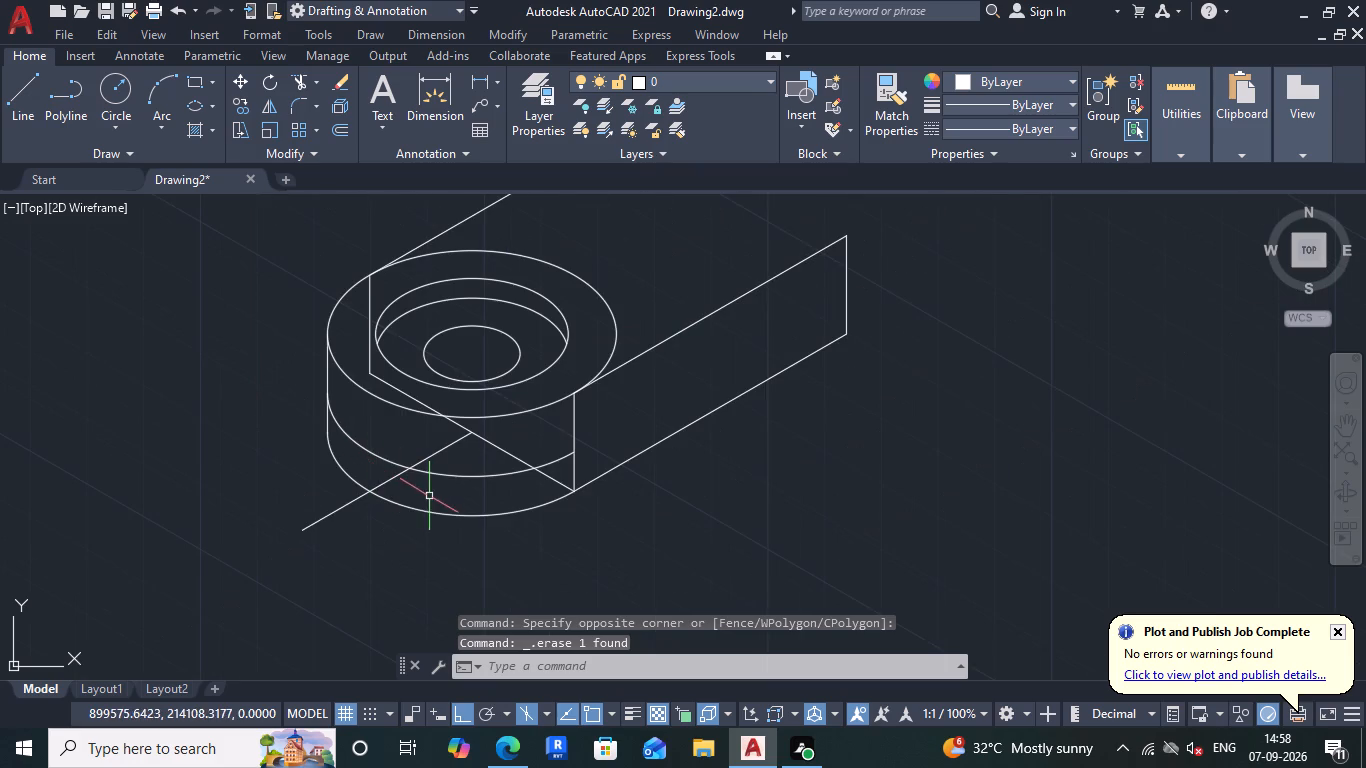
pyautogui.click(18, 95)
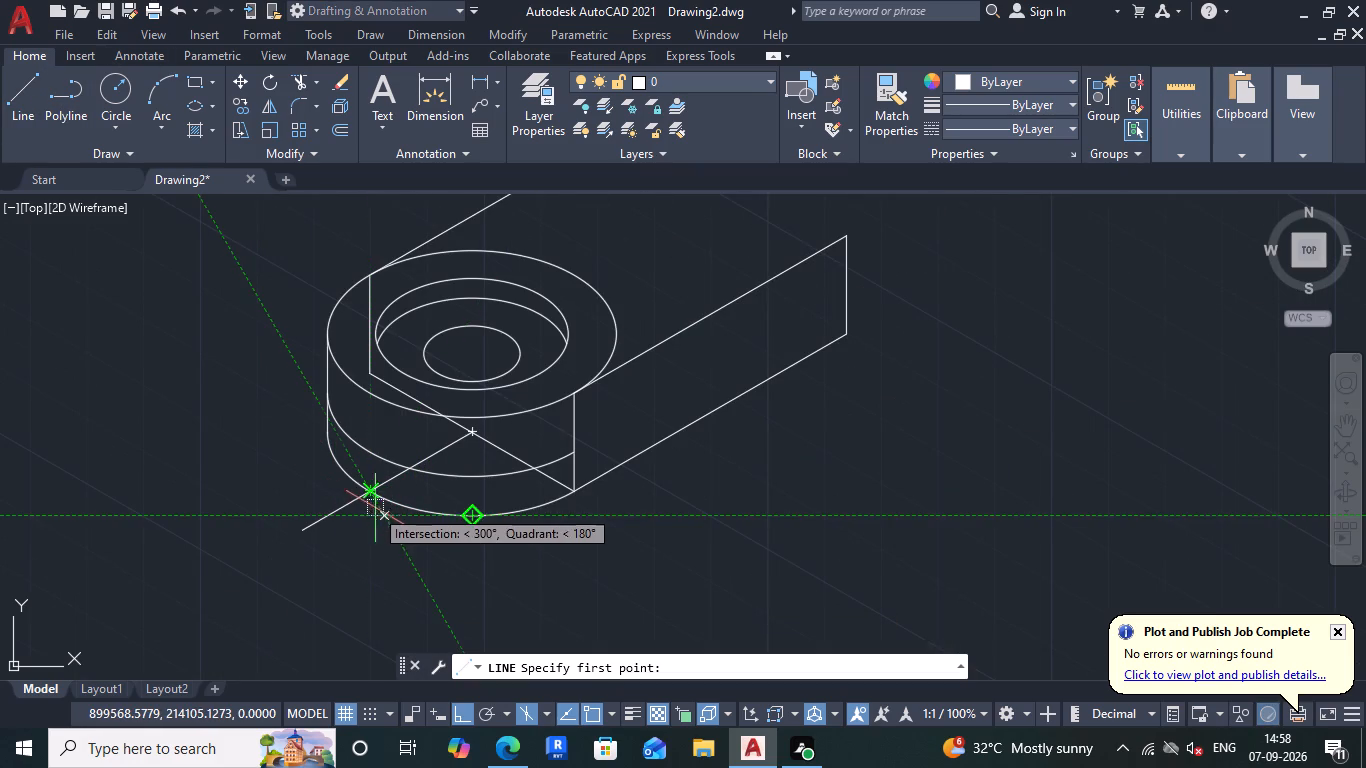
pyautogui.press('Escape')
pyautogui.moveTo(376, 533); pyautogui.dragTo(351, 517)
pyautogui.click(301, 500)
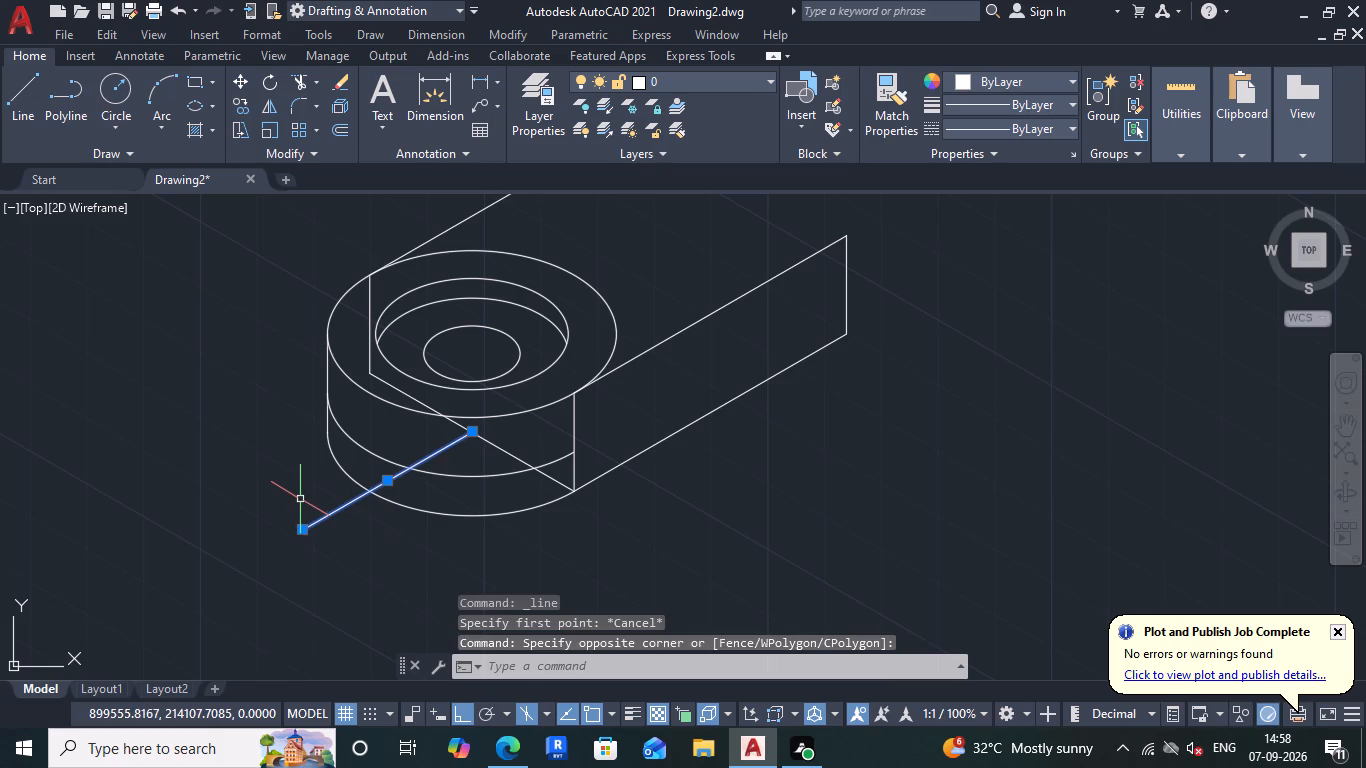
pyautogui.press('Delete')
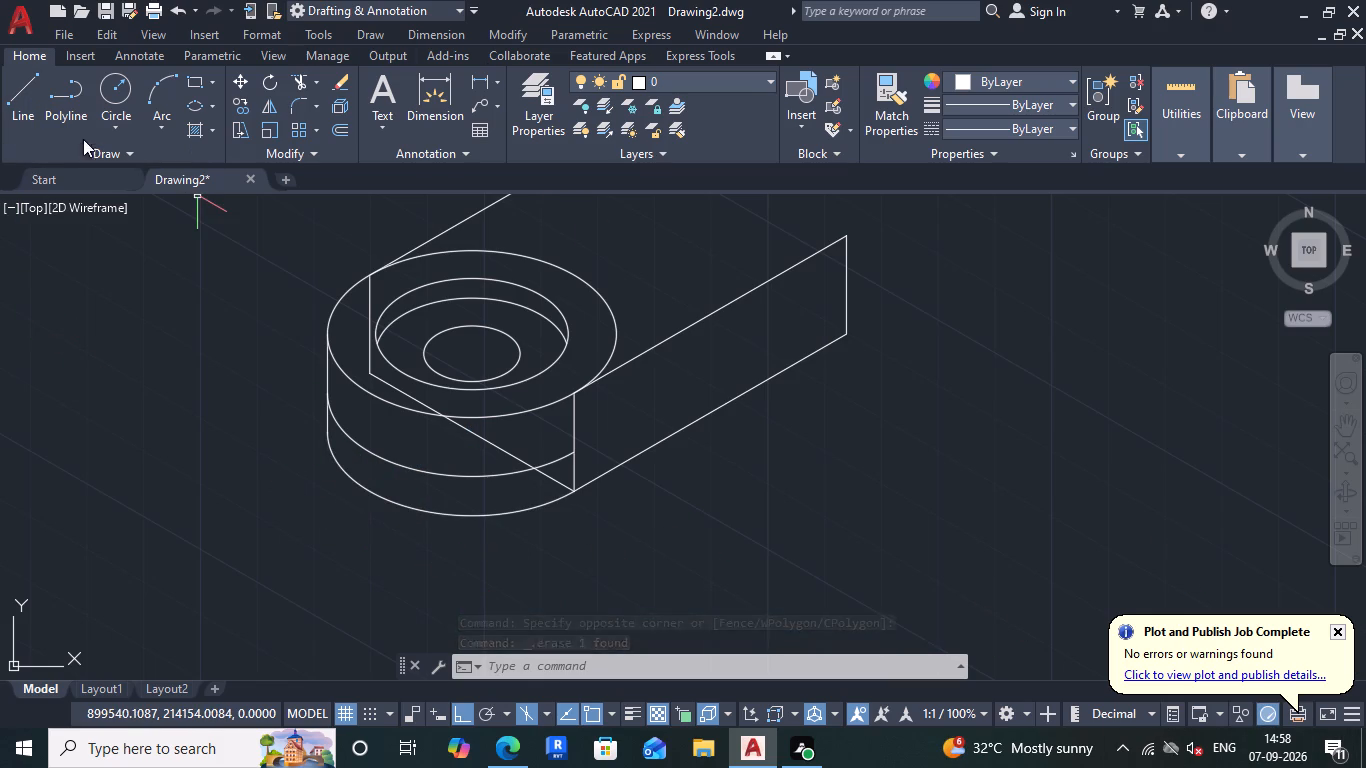
# Draw a new short vertical line from the rounded end's lower arc up past the raised arc.
pyautogui.click(21, 90)
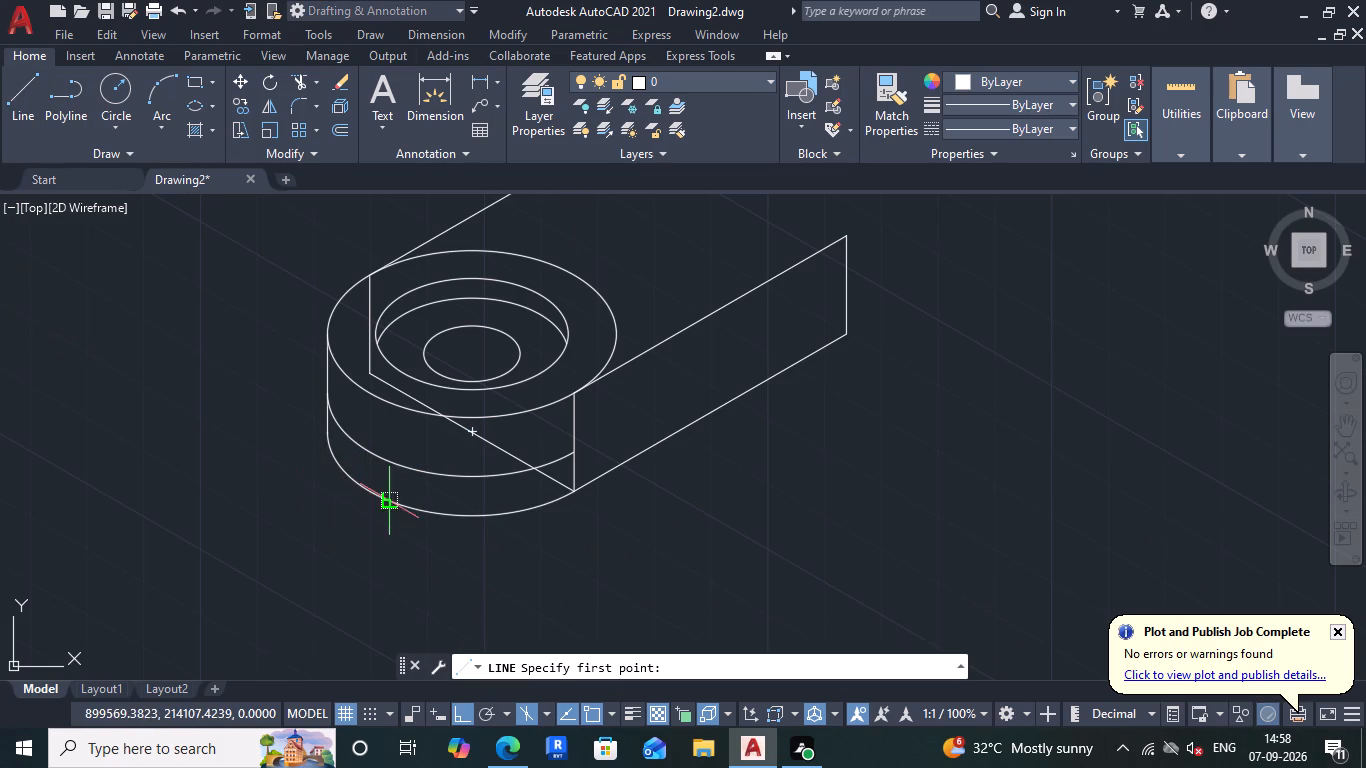
pyautogui.click(386, 503)
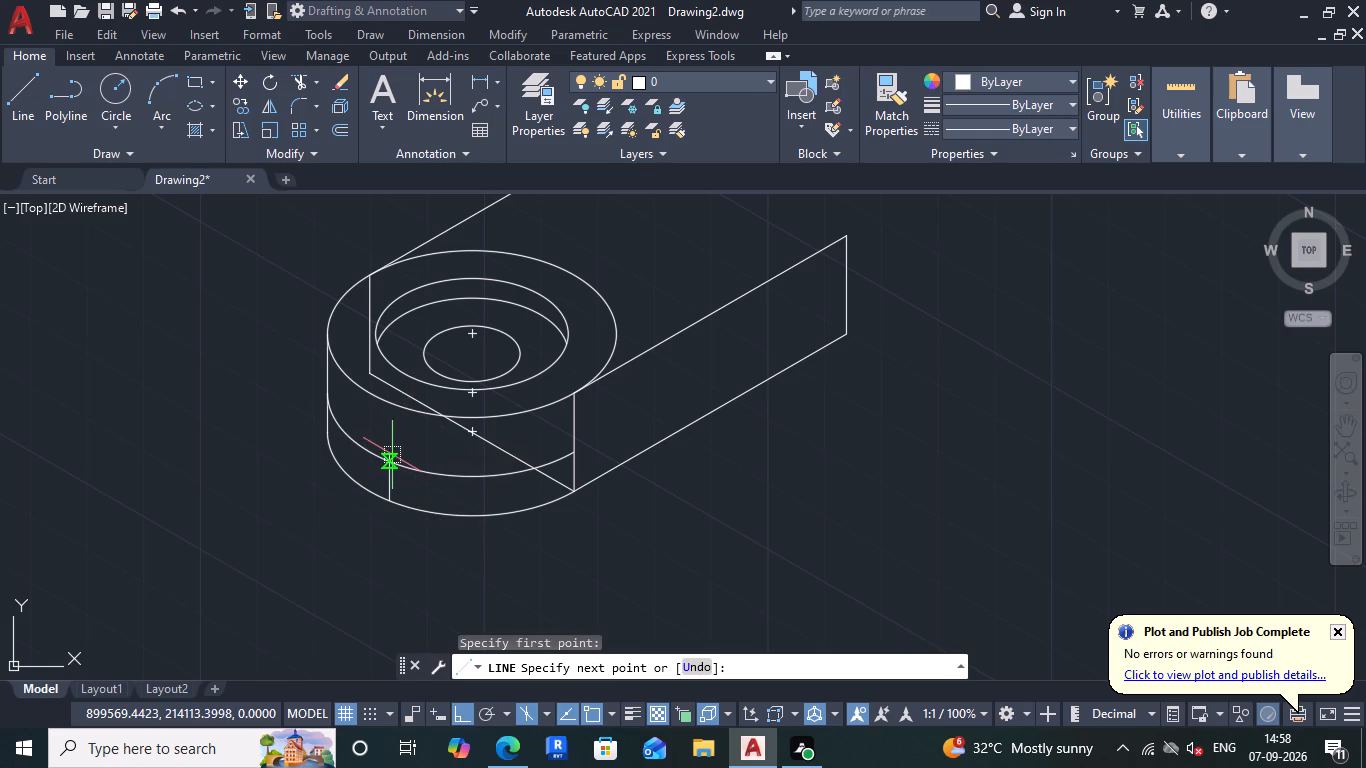
pyautogui.scroll(3, 391, 457)
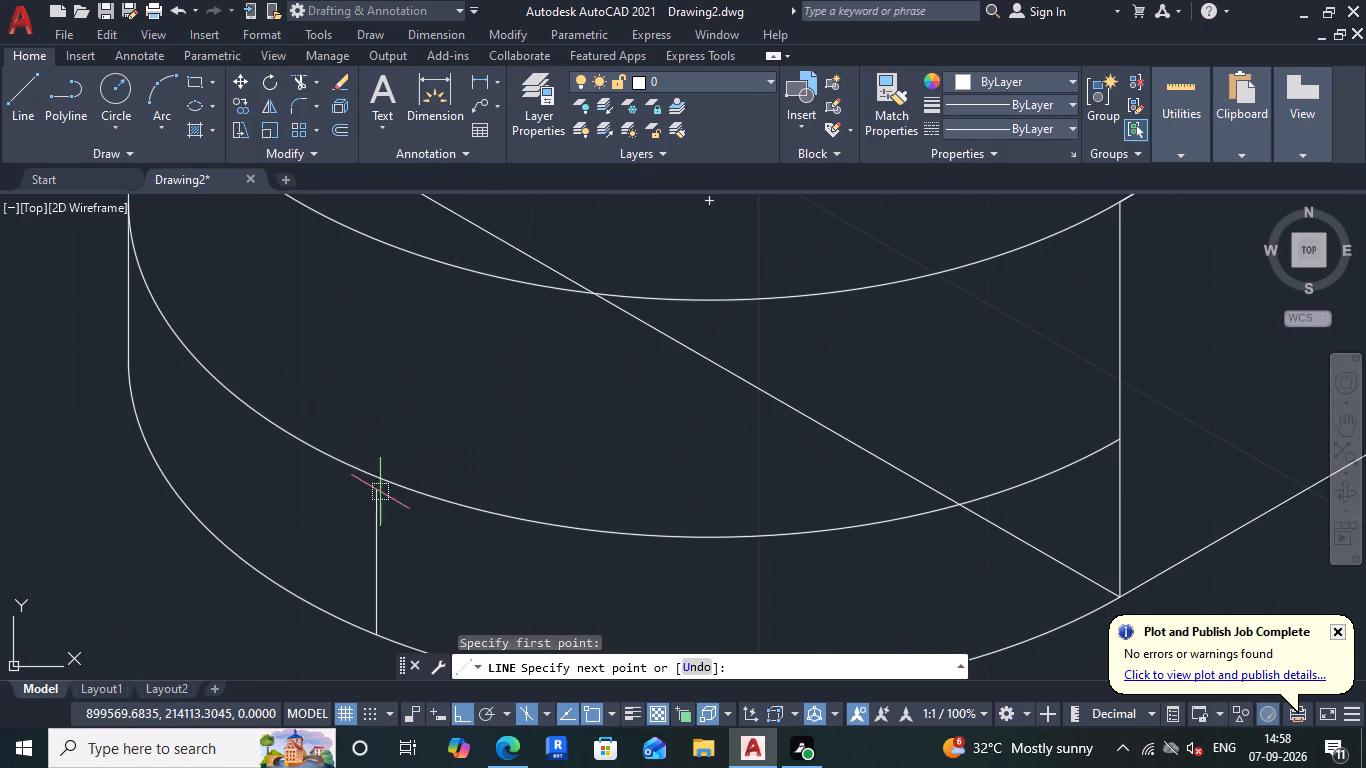
pyautogui.click(387, 450)
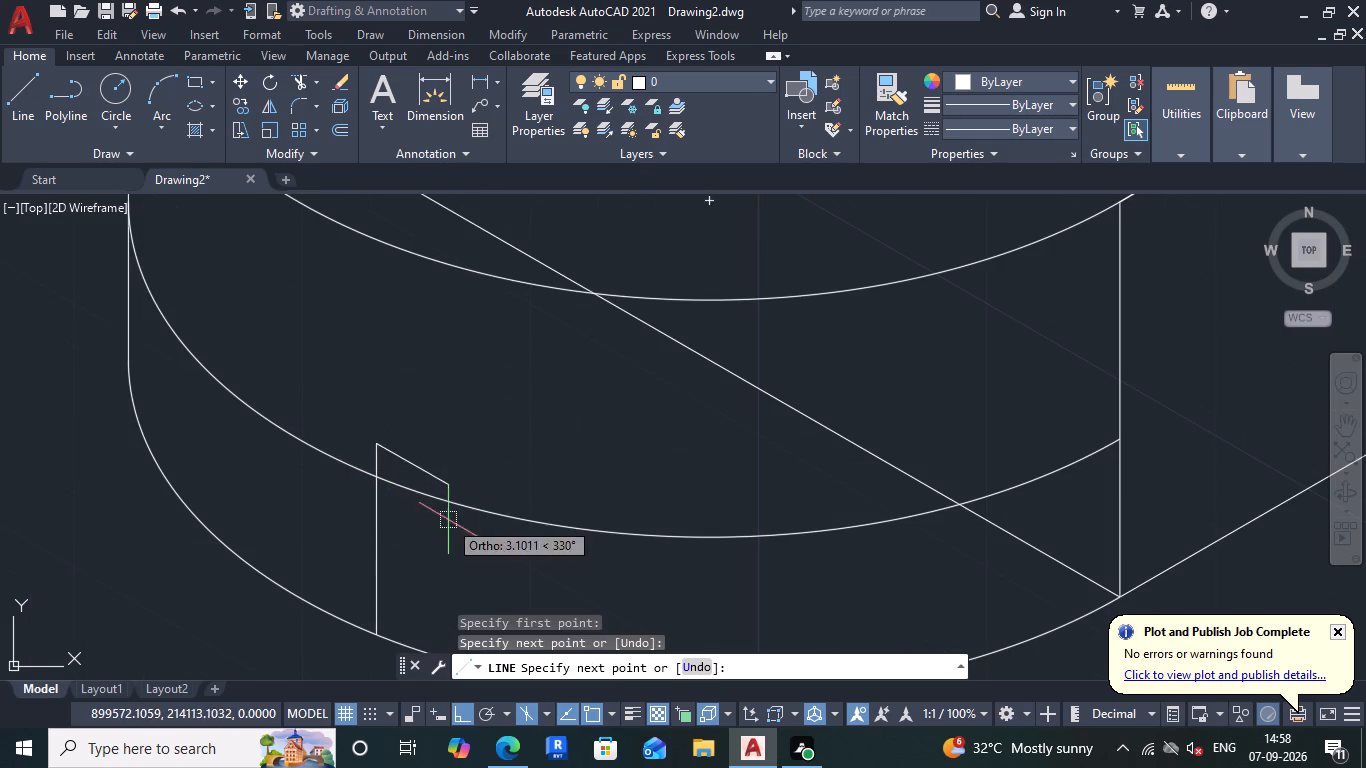
pyautogui.press('Escape')
# Copy the new vertical line 7.5 units to each side along the left isoplane's 330° and 150° directions.
pyautogui.click(423, 559)
pyautogui.click(344, 539)
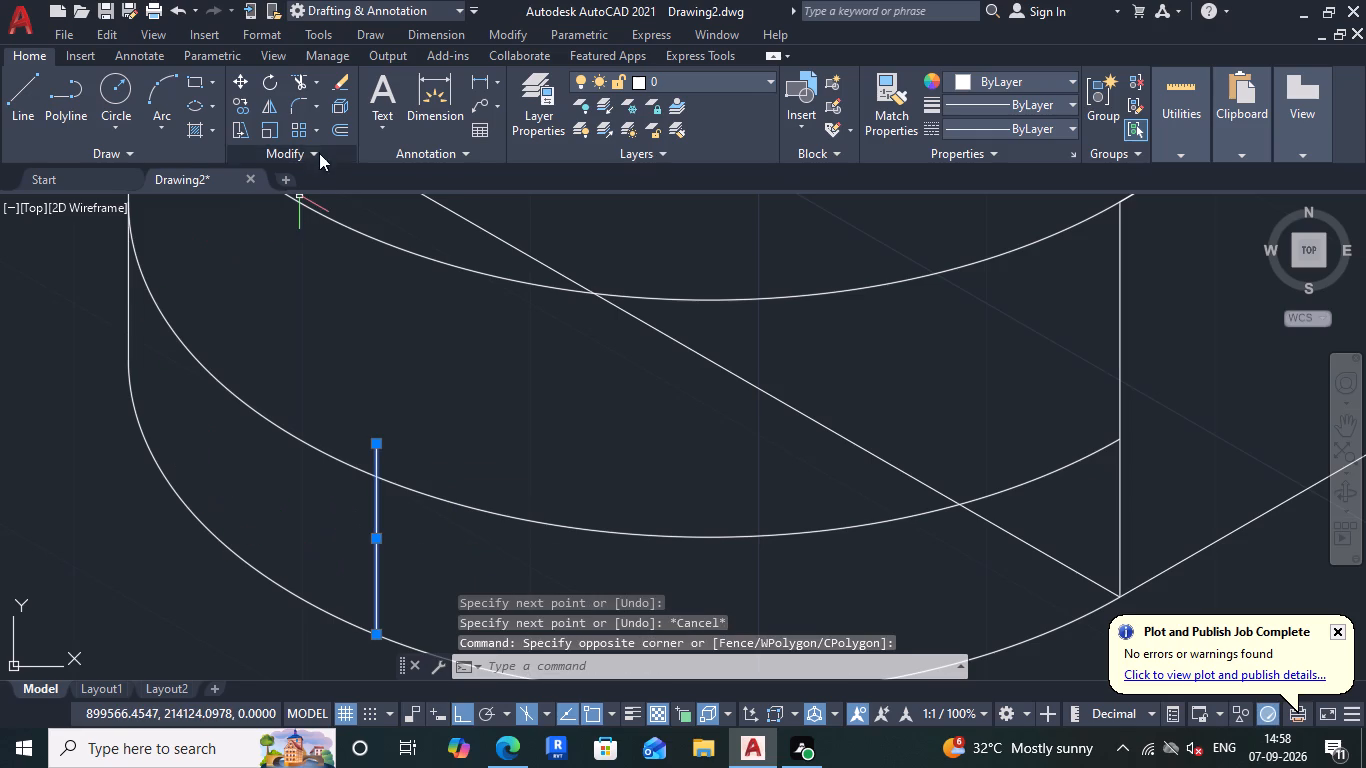
pyautogui.click(238, 106)
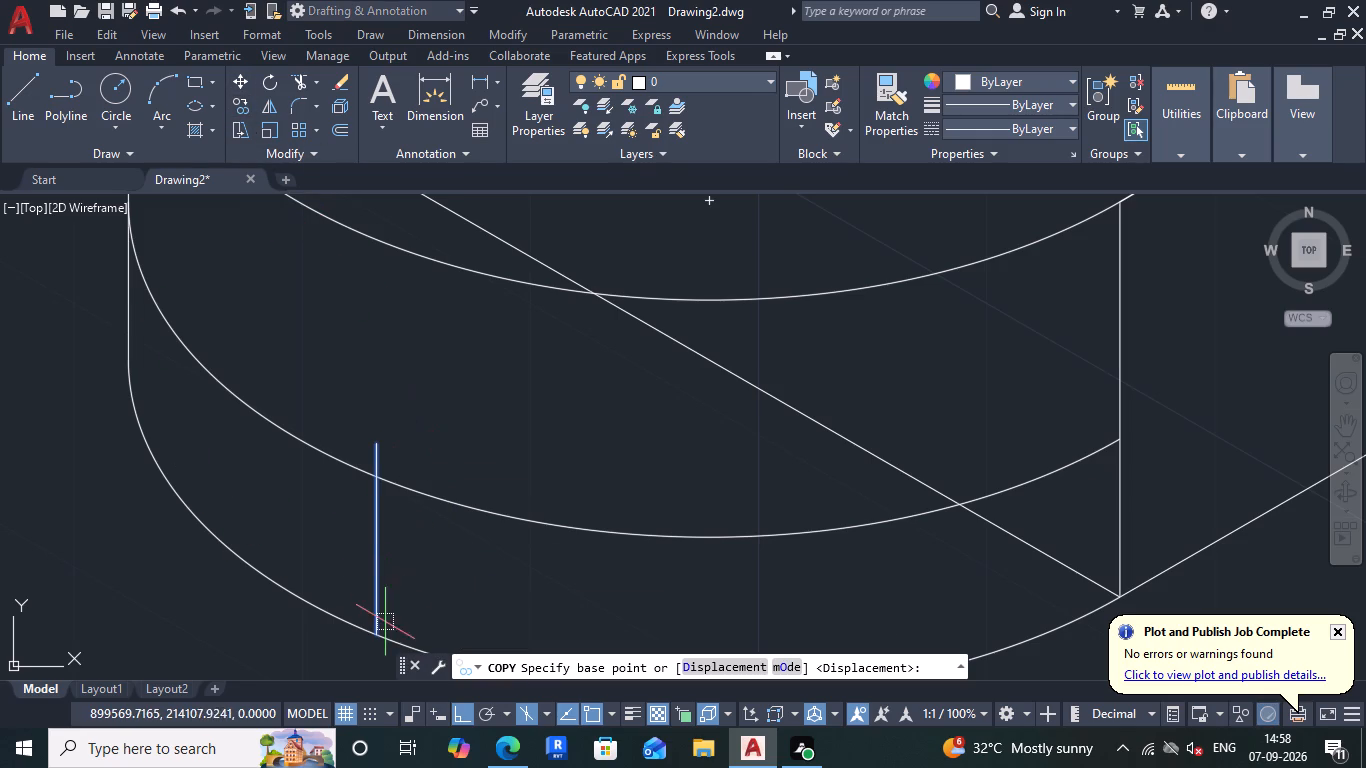
pyautogui.click(376, 633)
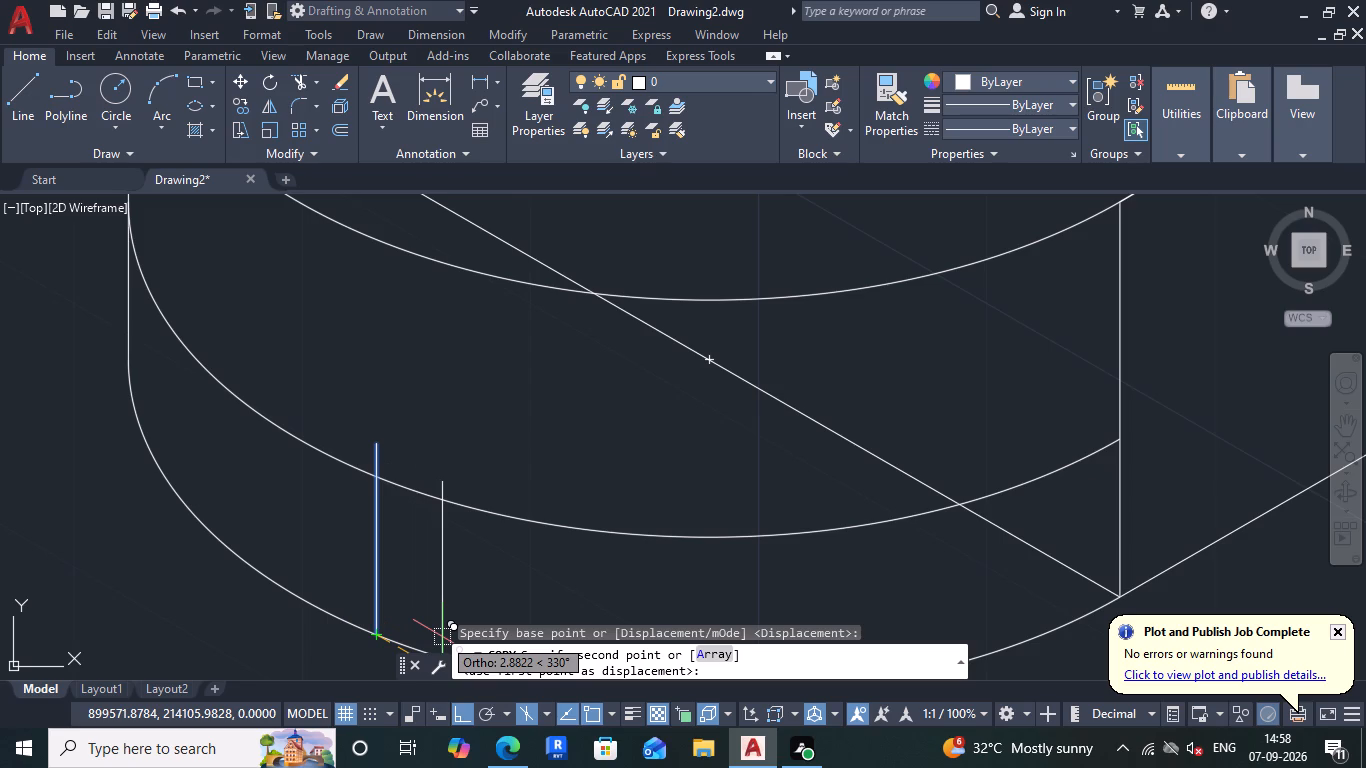
pyautogui.press('7')
pyautogui.write('.5')
pyautogui.press('Return')
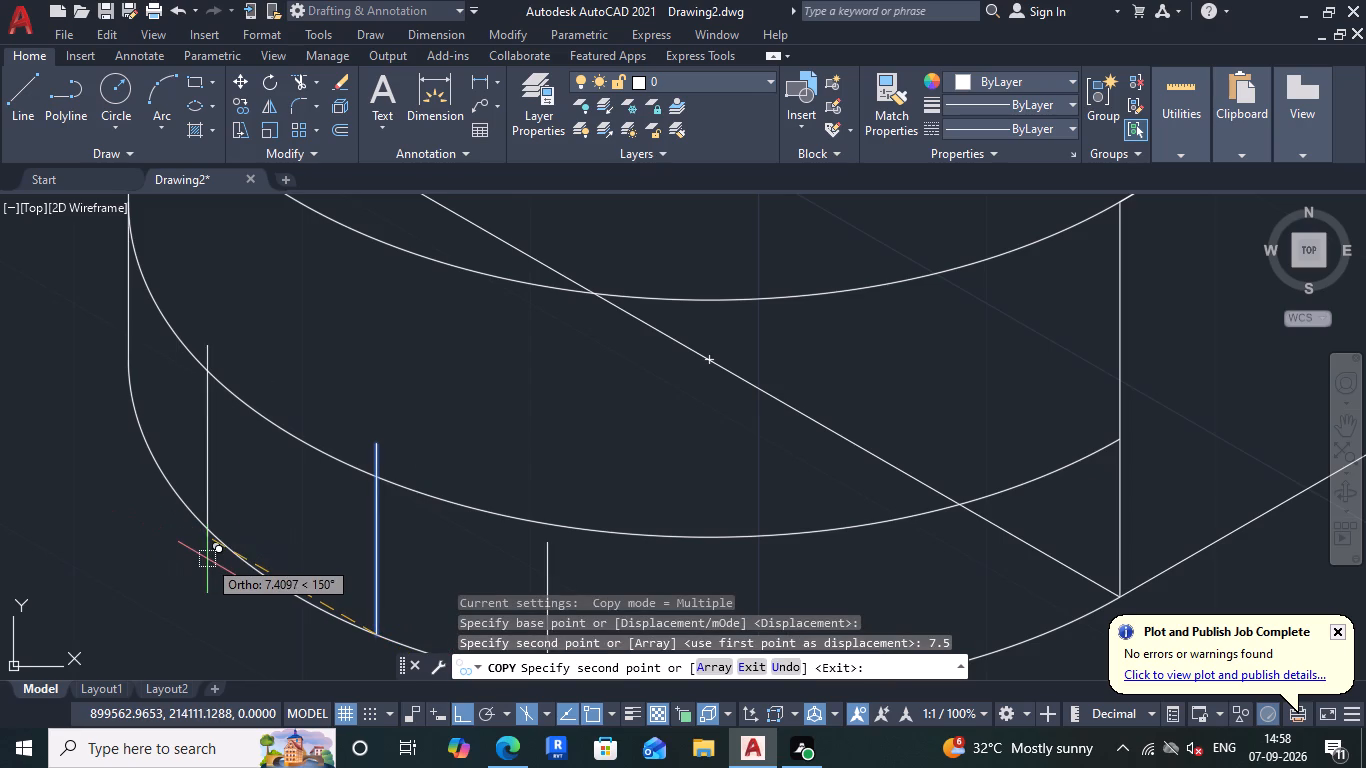
pyautogui.write('7.5')
pyautogui.press('Return')
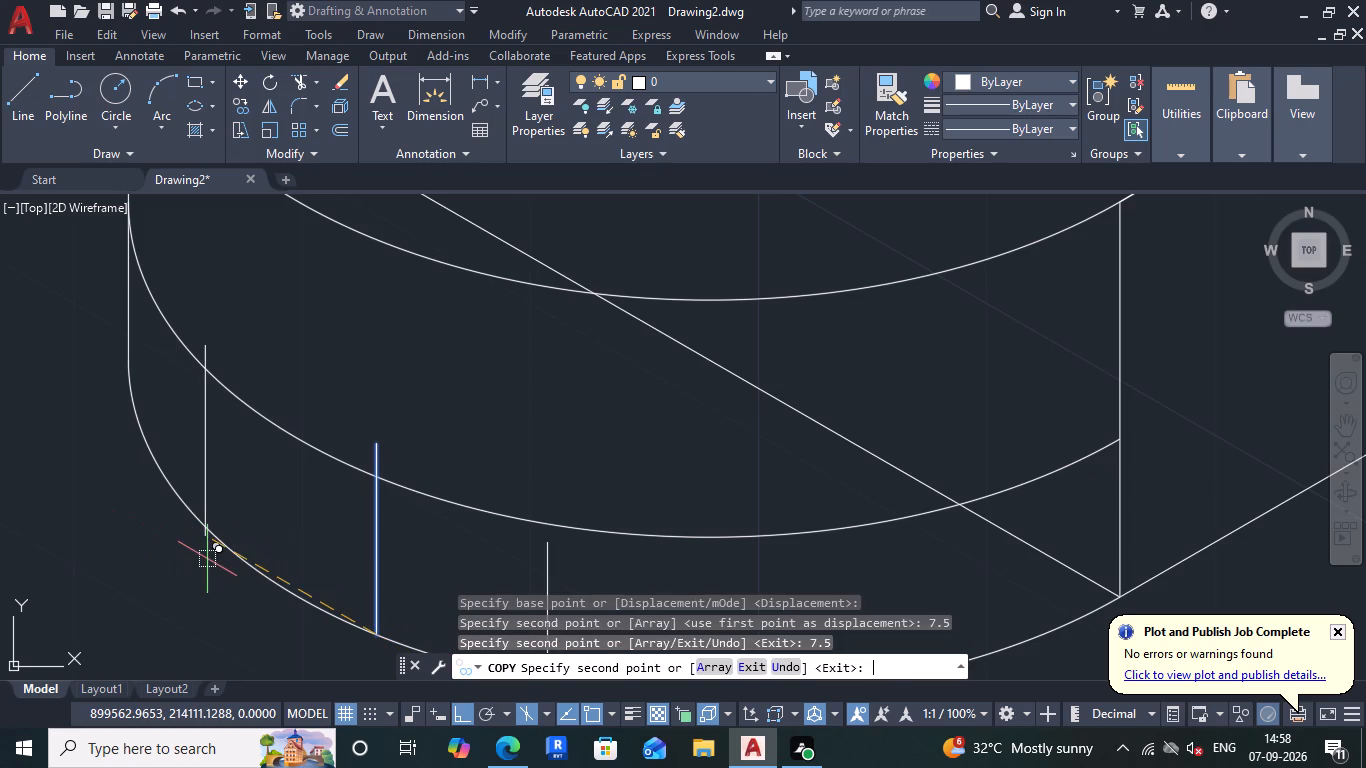
pyautogui.scroll(-3, 293, 551)
pyautogui.scroll(2, 346, 582)
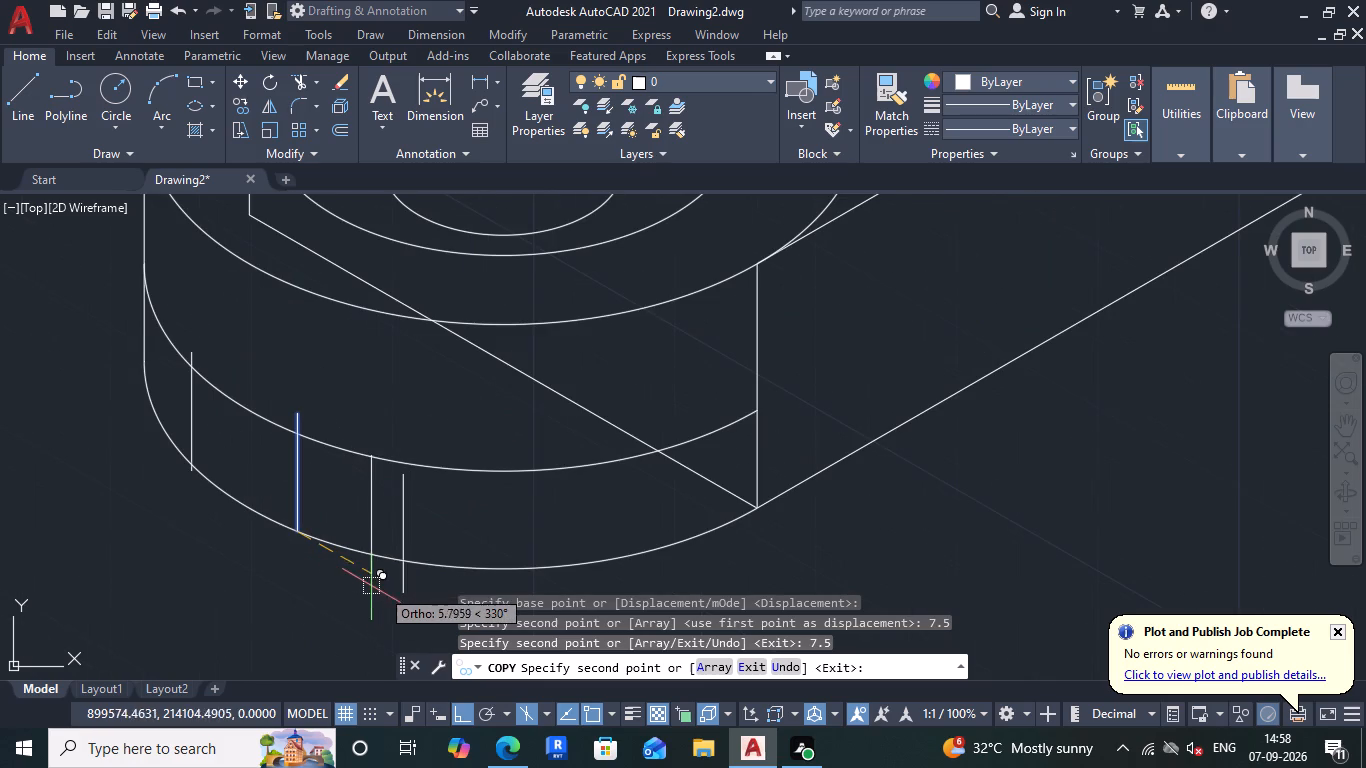
pyautogui.press('Escape')
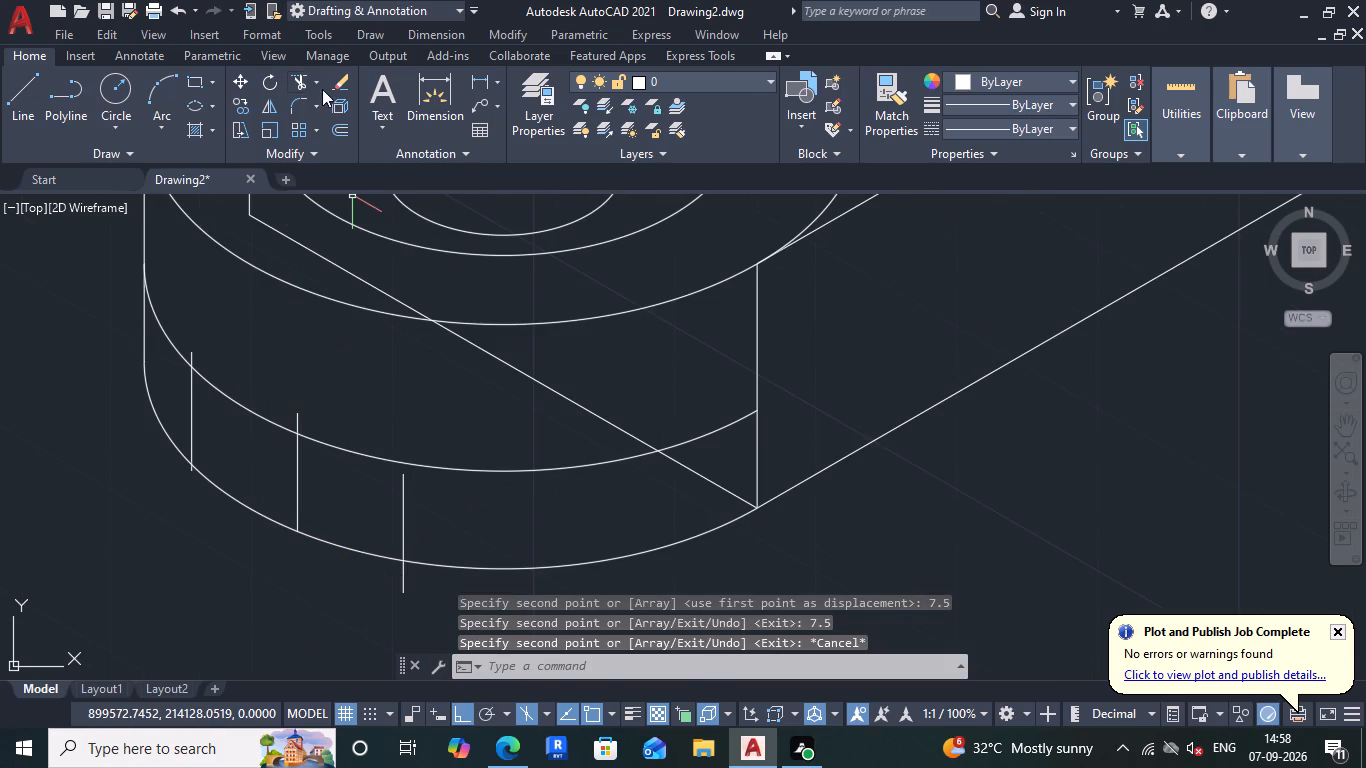
# Fit the 330°-side vertical exactly between the two arcs and trim away the middle vertical's portion between them.
pyautogui.click(302, 85)
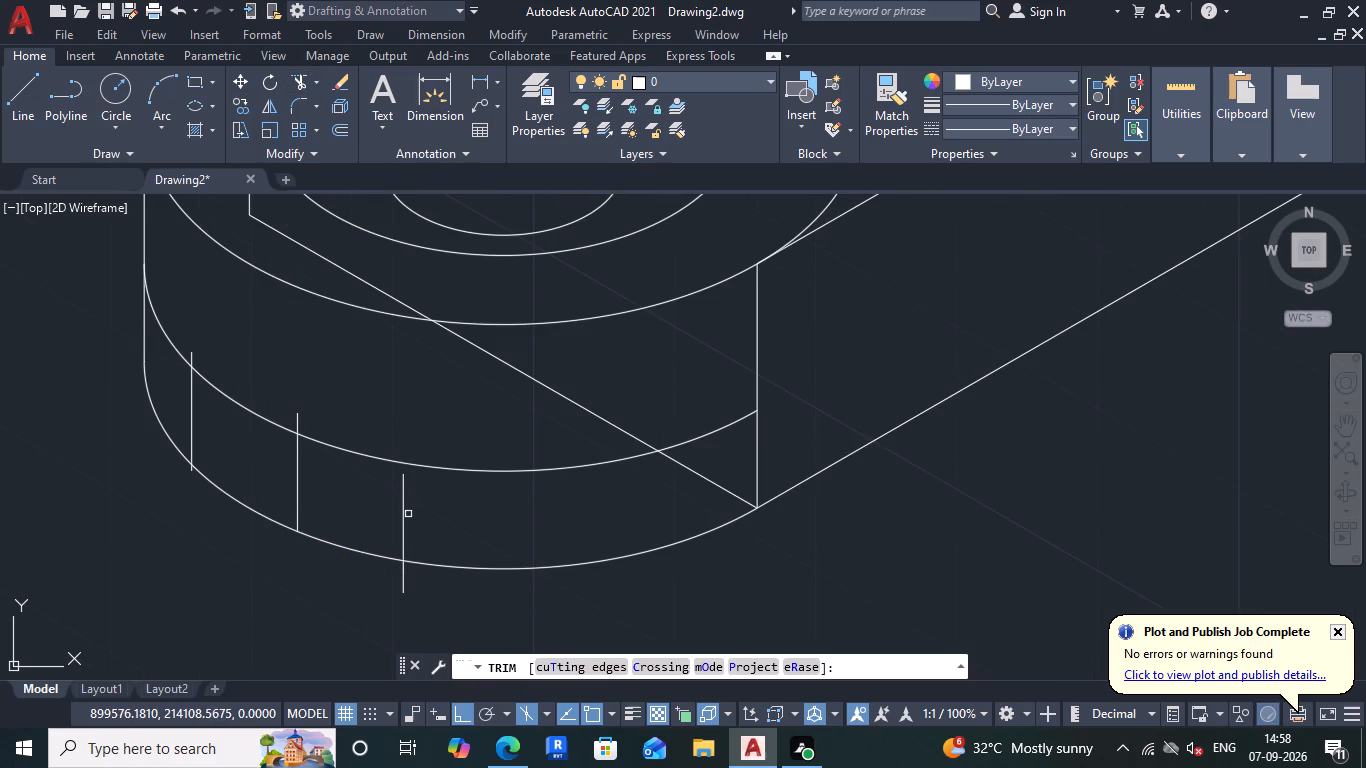
pyautogui.keyDown('shift'); pyautogui.click(406, 518); pyautogui.keyUp('shift')
pyautogui.moveTo(415, 591); pyautogui.dragTo(398, 576)
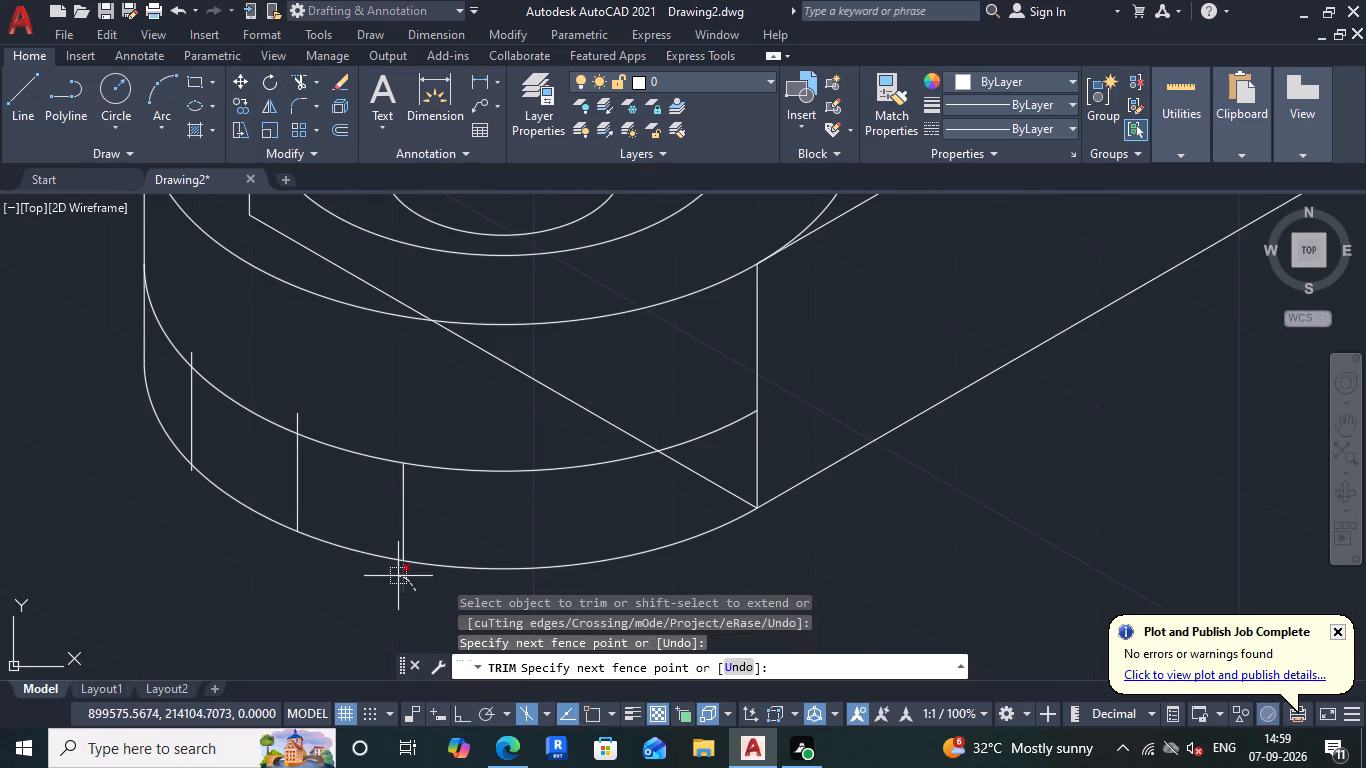
pyautogui.moveTo(398, 576); pyautogui.dragTo(372, 578)
pyautogui.moveTo(328, 492); pyautogui.dragTo(308, 484)
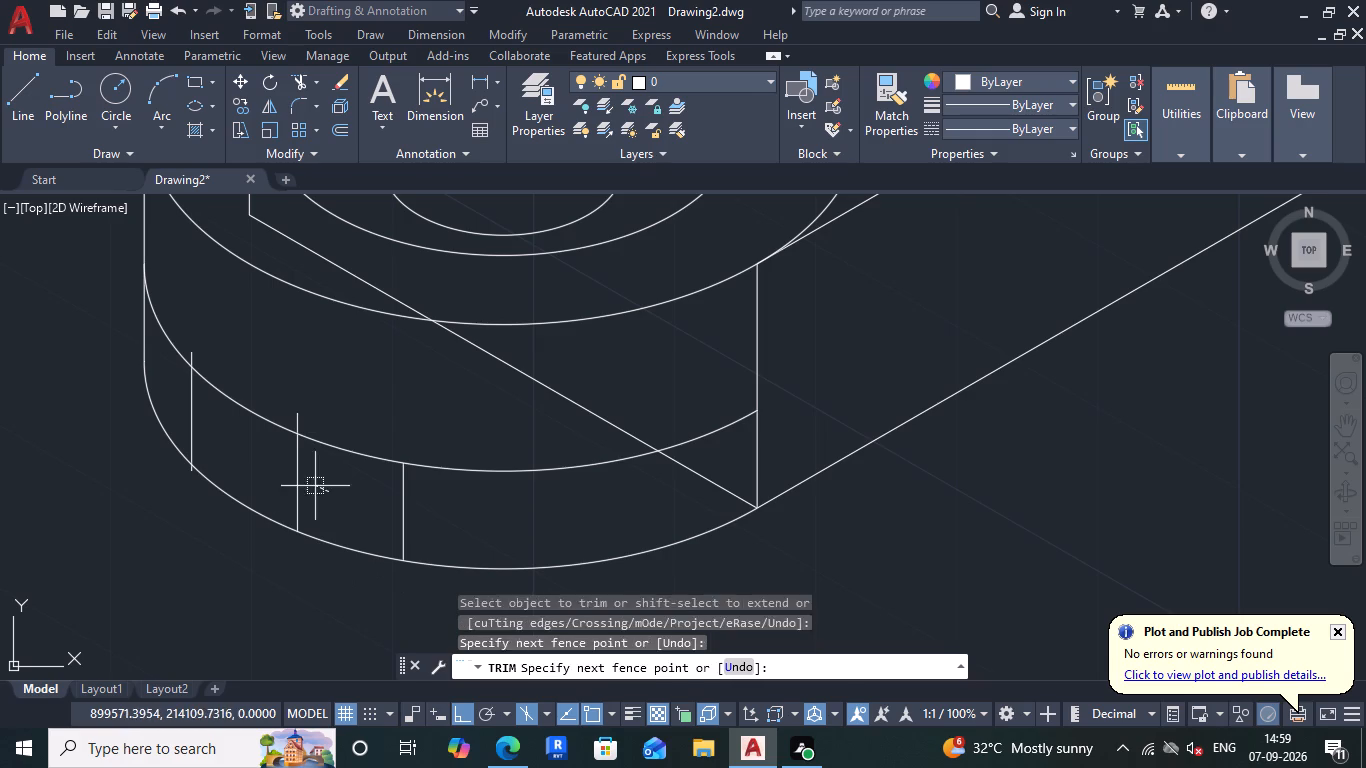
pyautogui.moveTo(308, 484); pyautogui.dragTo(272, 477)
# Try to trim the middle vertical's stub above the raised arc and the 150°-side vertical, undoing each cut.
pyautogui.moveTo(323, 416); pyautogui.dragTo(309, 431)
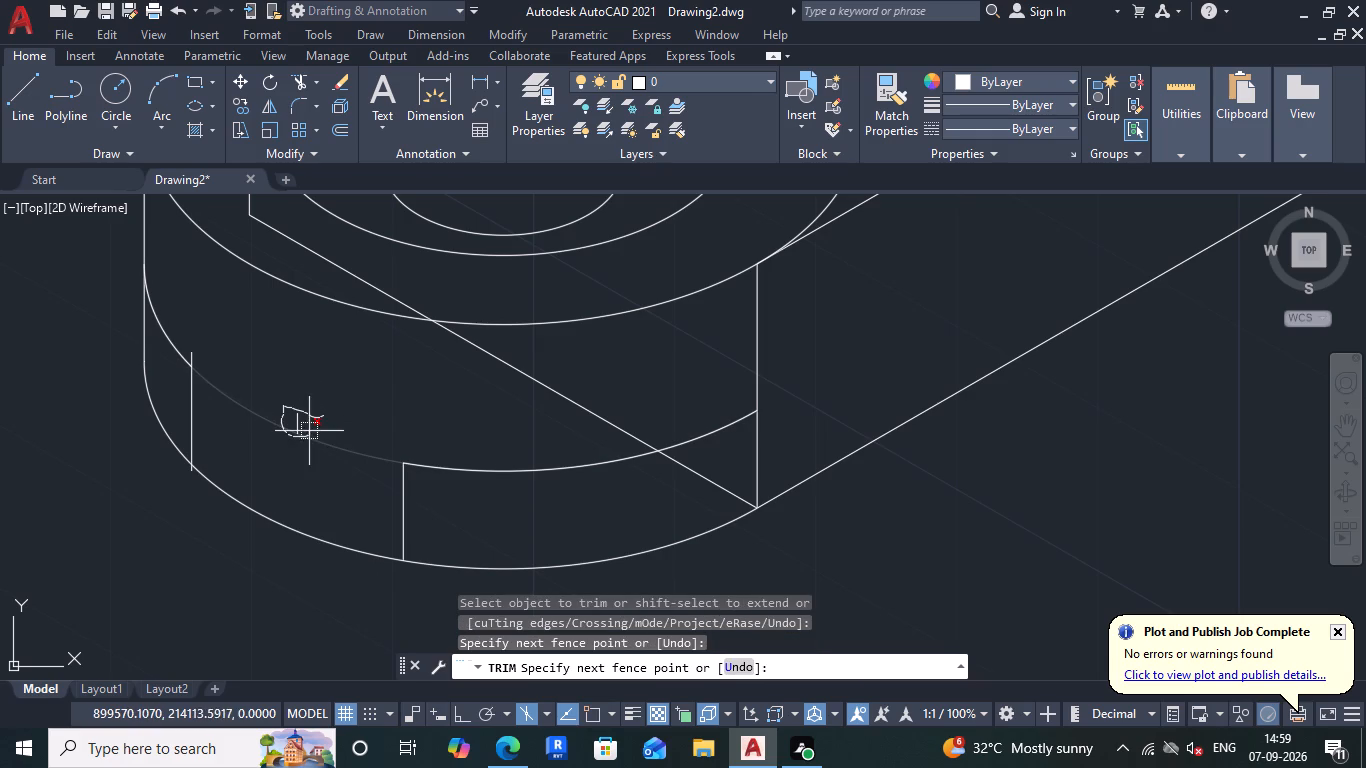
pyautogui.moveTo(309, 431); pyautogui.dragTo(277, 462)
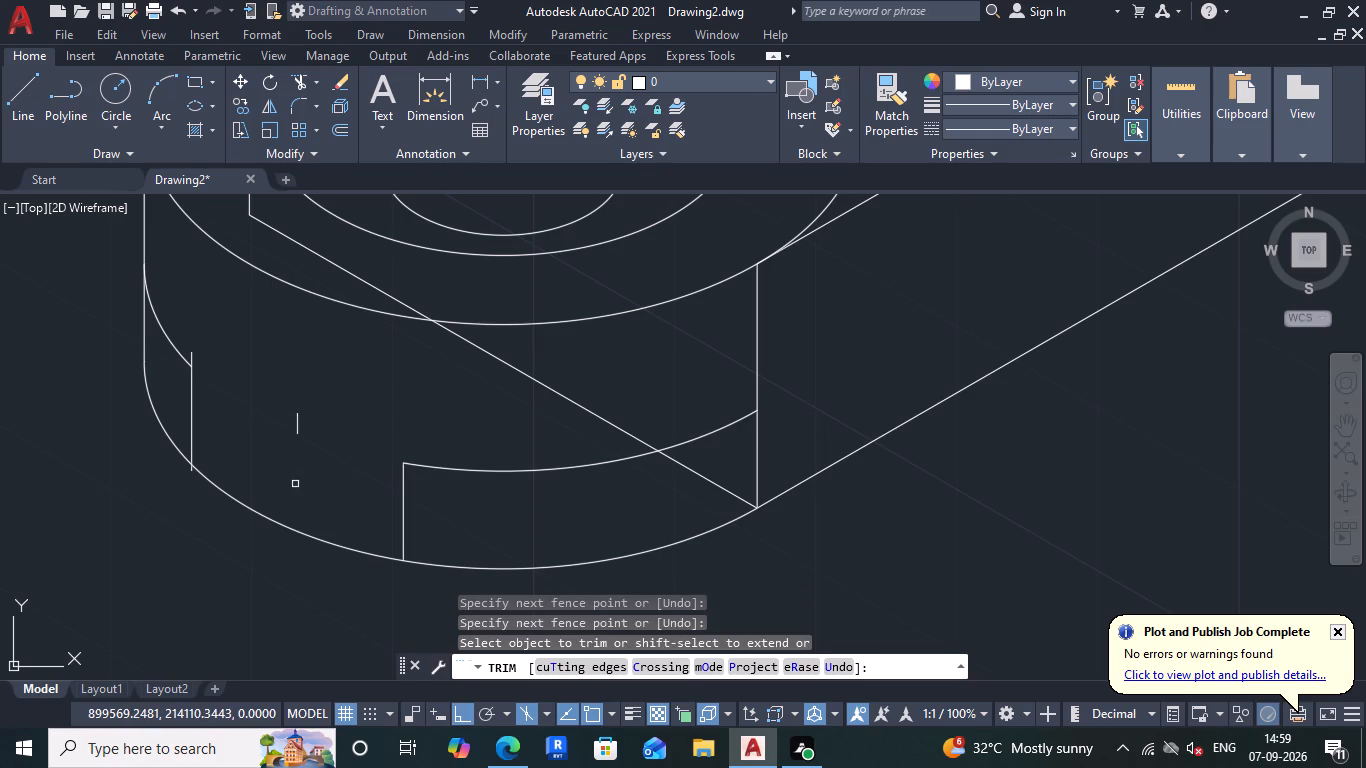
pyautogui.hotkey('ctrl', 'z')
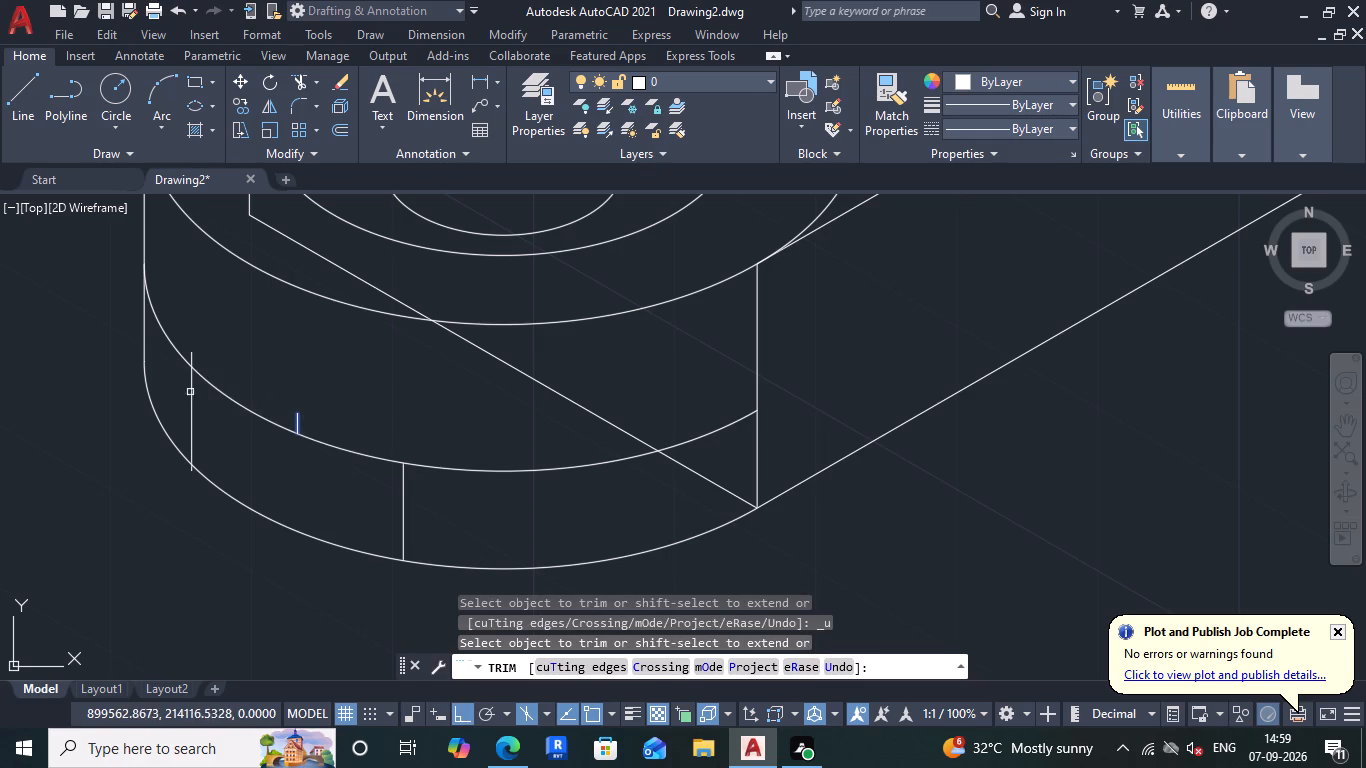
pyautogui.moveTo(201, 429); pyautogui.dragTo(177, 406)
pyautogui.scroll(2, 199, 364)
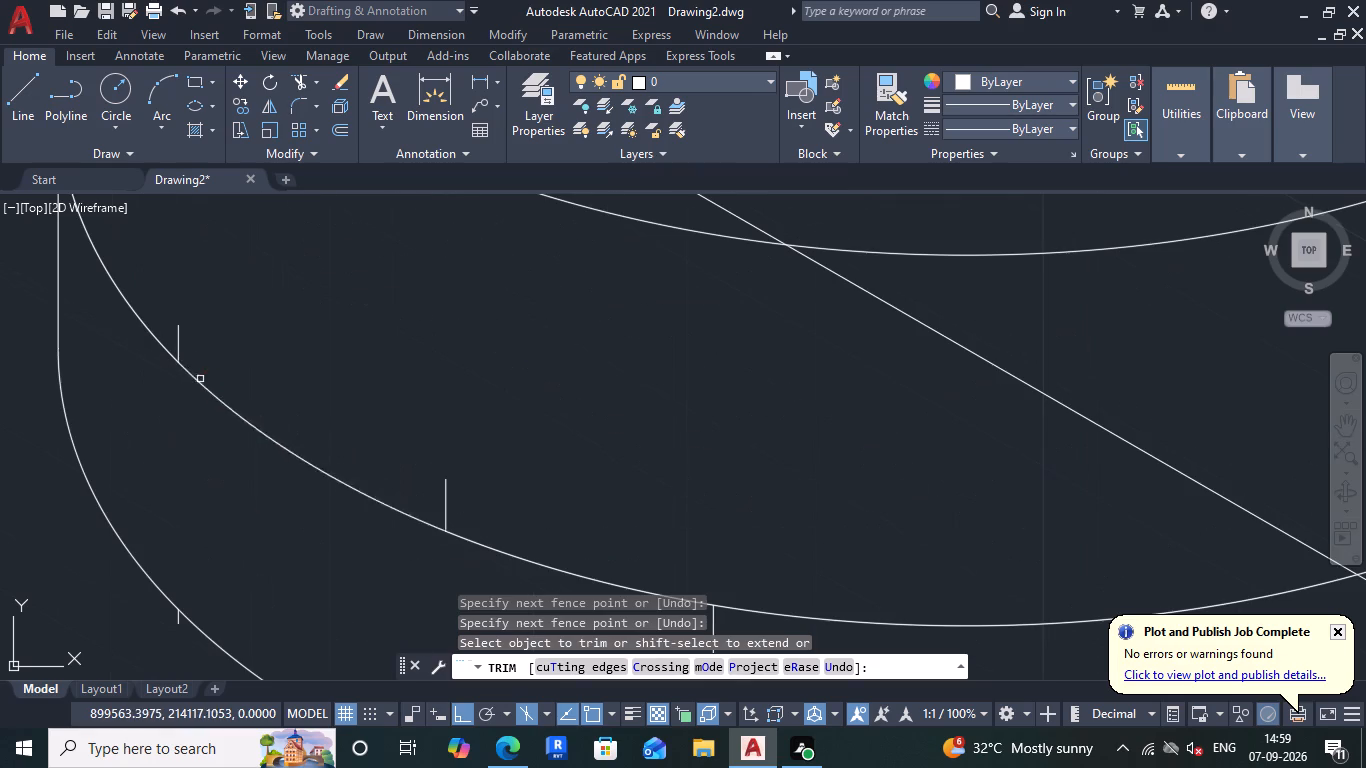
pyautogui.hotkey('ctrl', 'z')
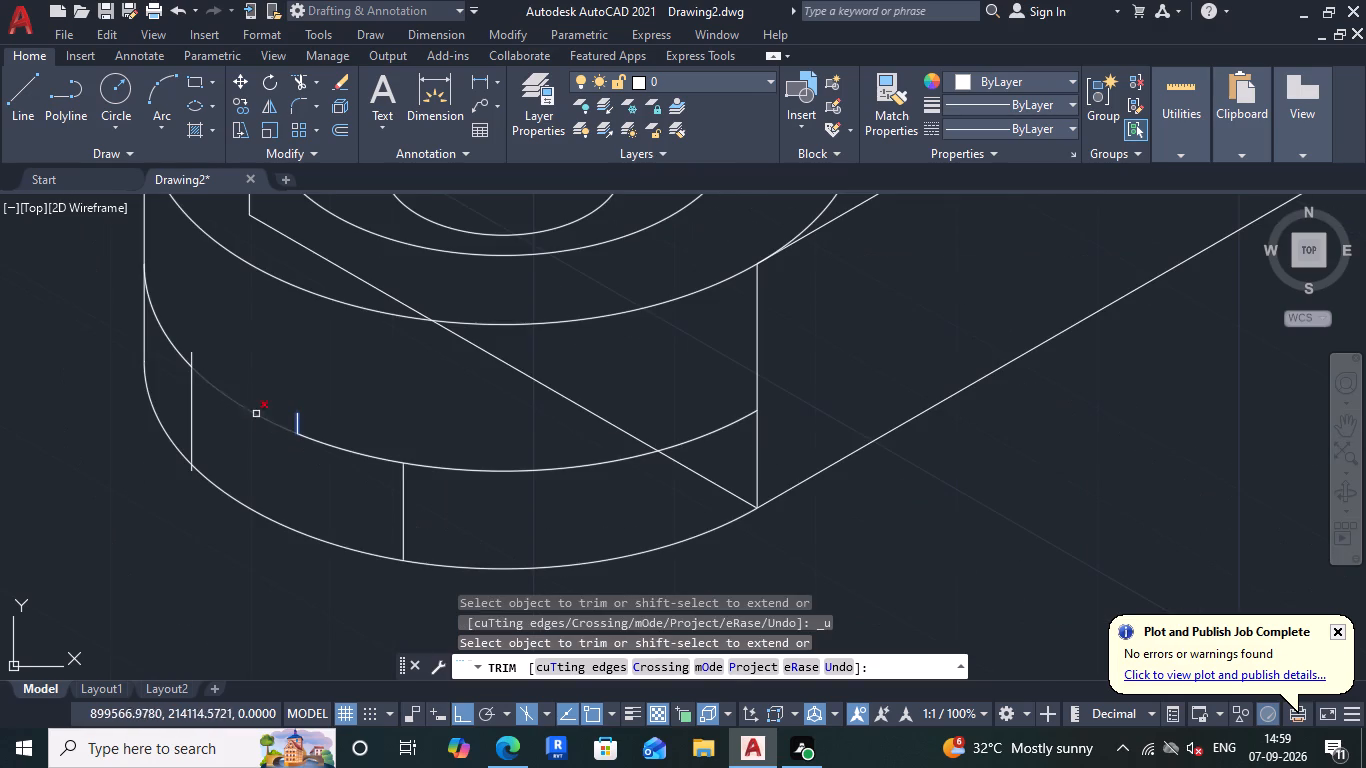
# Trim the 150°-side vertical's overhangs to the two arcs and remove the middle vertical's leftover stub.
pyautogui.scroll(2, 244, 379)
pyautogui.moveTo(95, 302); pyautogui.dragTo(119, 331)
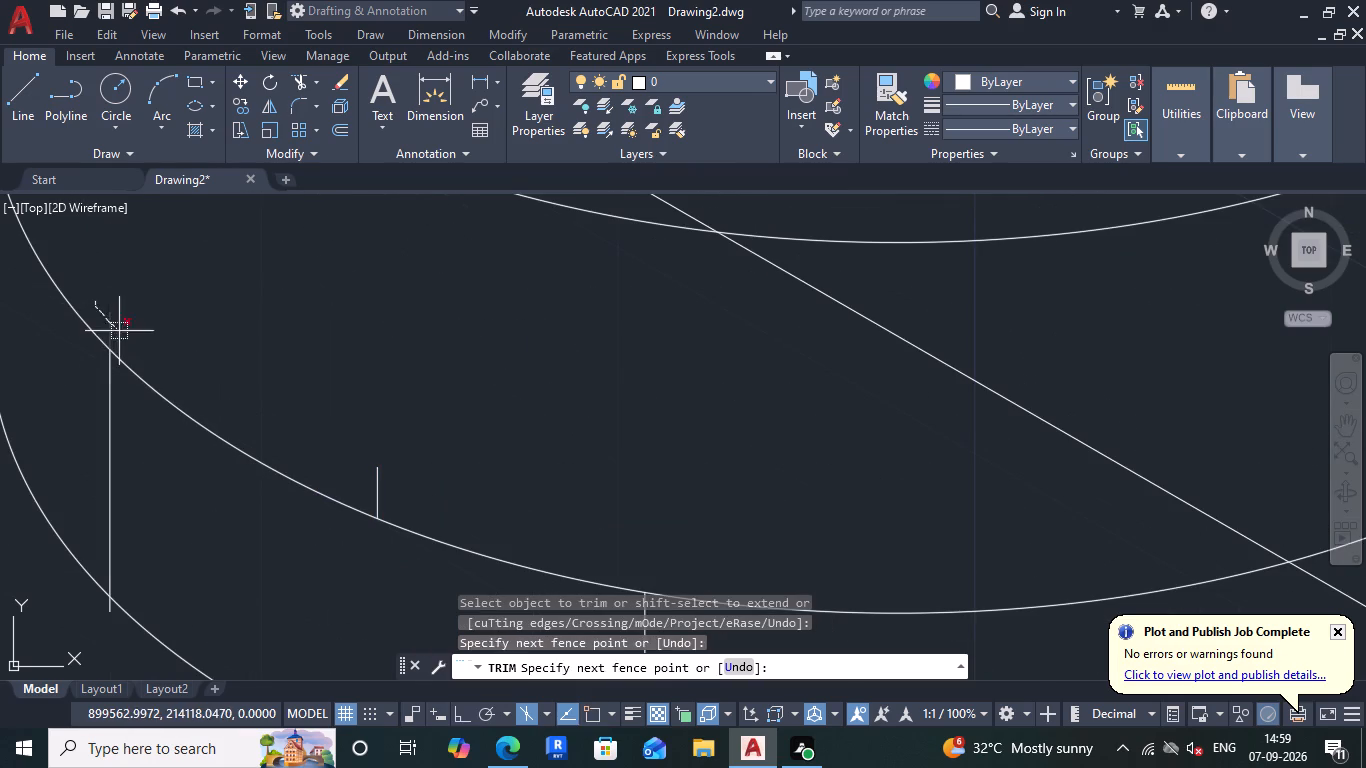
pyautogui.moveTo(119, 331); pyautogui.dragTo(133, 334)
pyautogui.moveTo(359, 478); pyautogui.dragTo(407, 481)
pyautogui.scroll(-5, 380, 454)
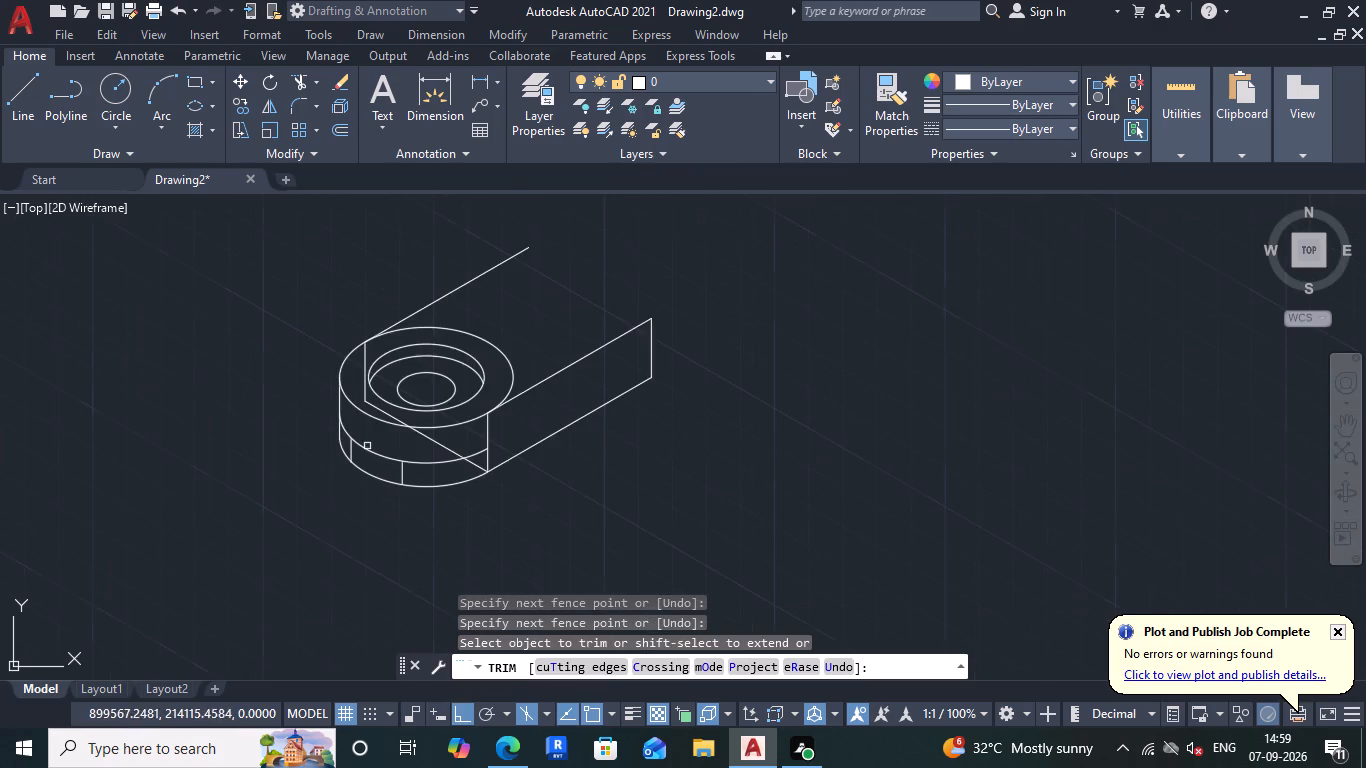
pyautogui.scroll(5, 351, 484)
pyautogui.click(361, 418)
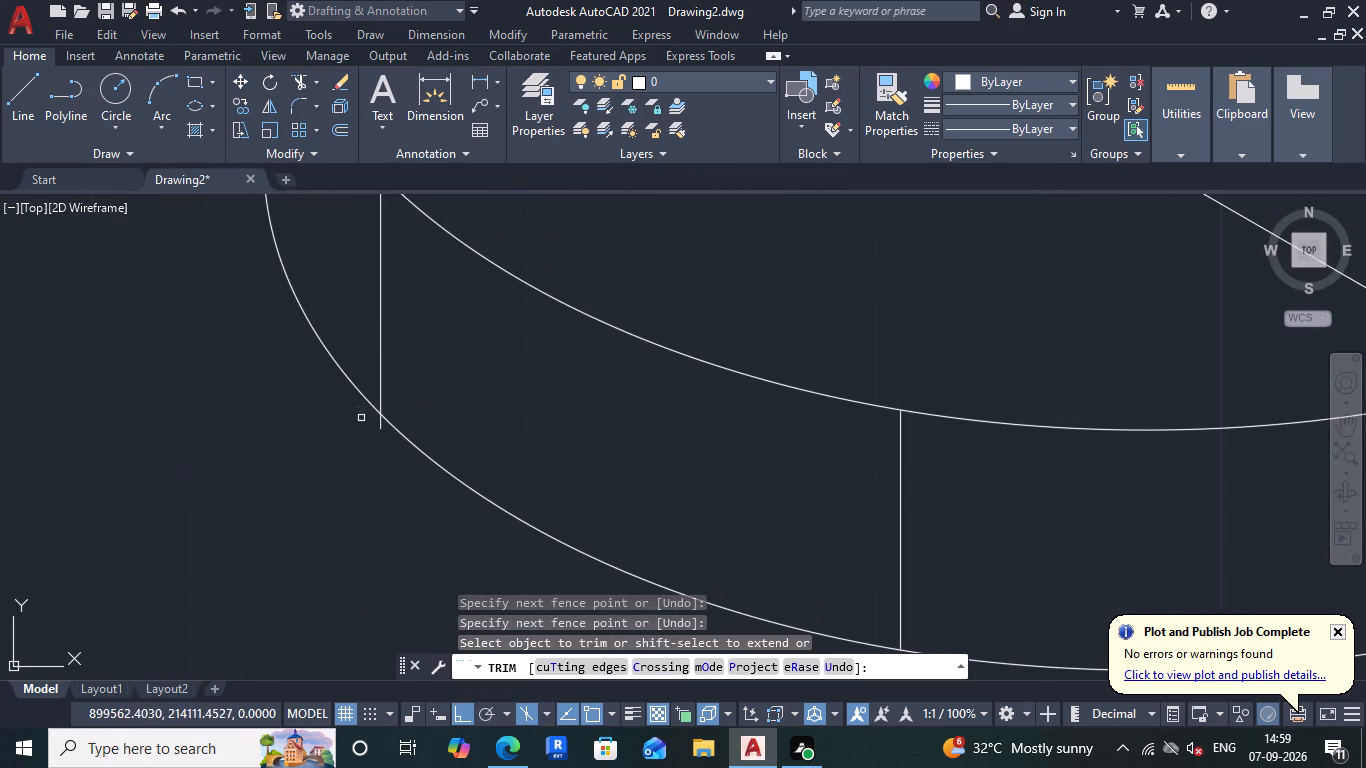
pyautogui.scroll(-2, 425, 441)
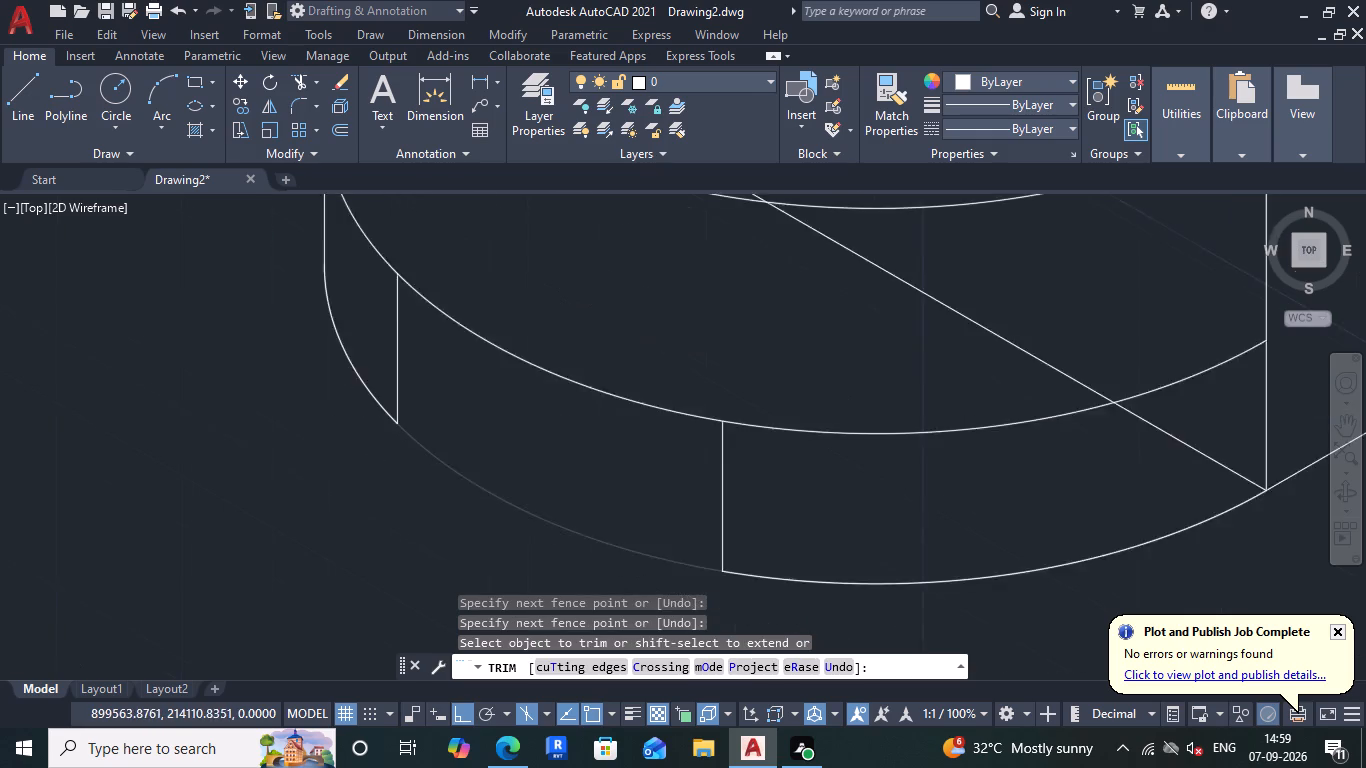
# Open the cut-out by trimming the raised arc outside the two verticals and the lower arc between them.
pyautogui.moveTo(702, 387); pyautogui.dragTo(672, 452)
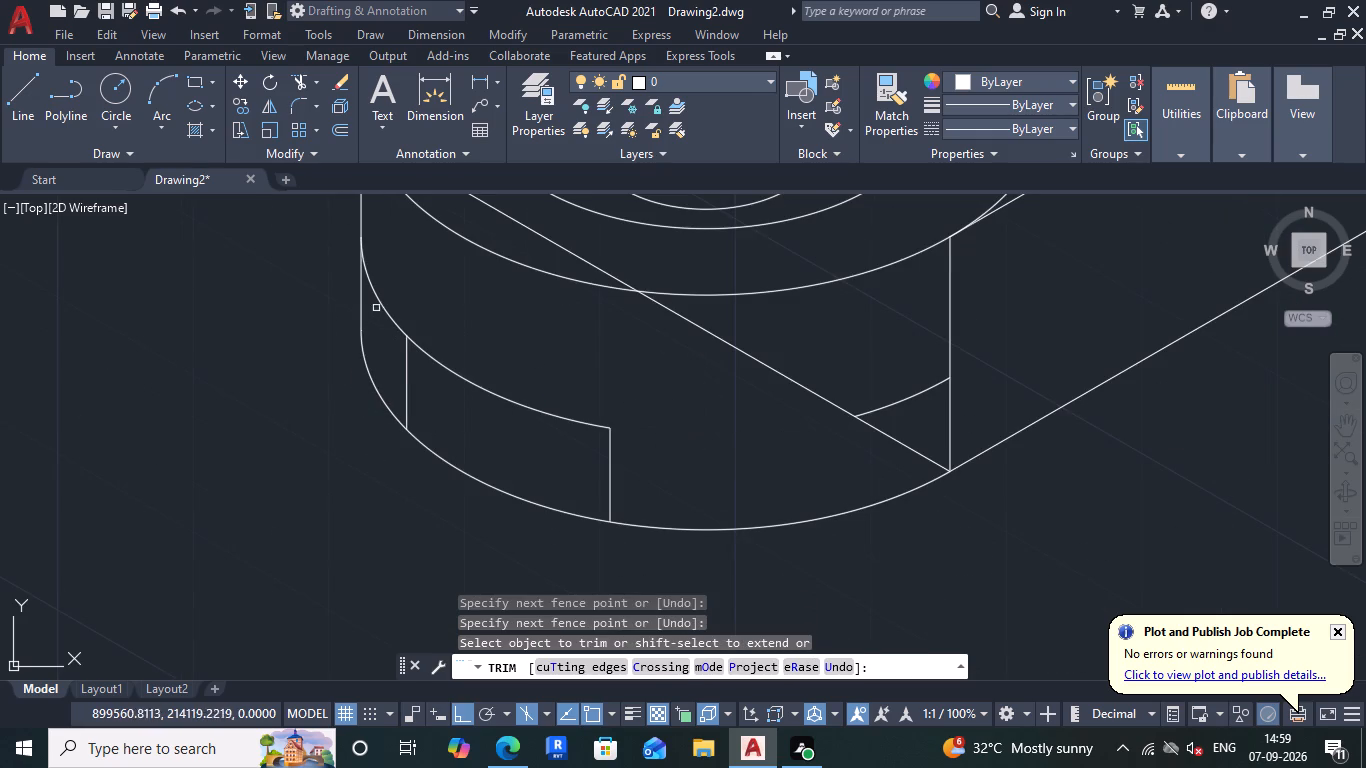
pyautogui.moveTo(385, 287); pyautogui.dragTo(356, 339)
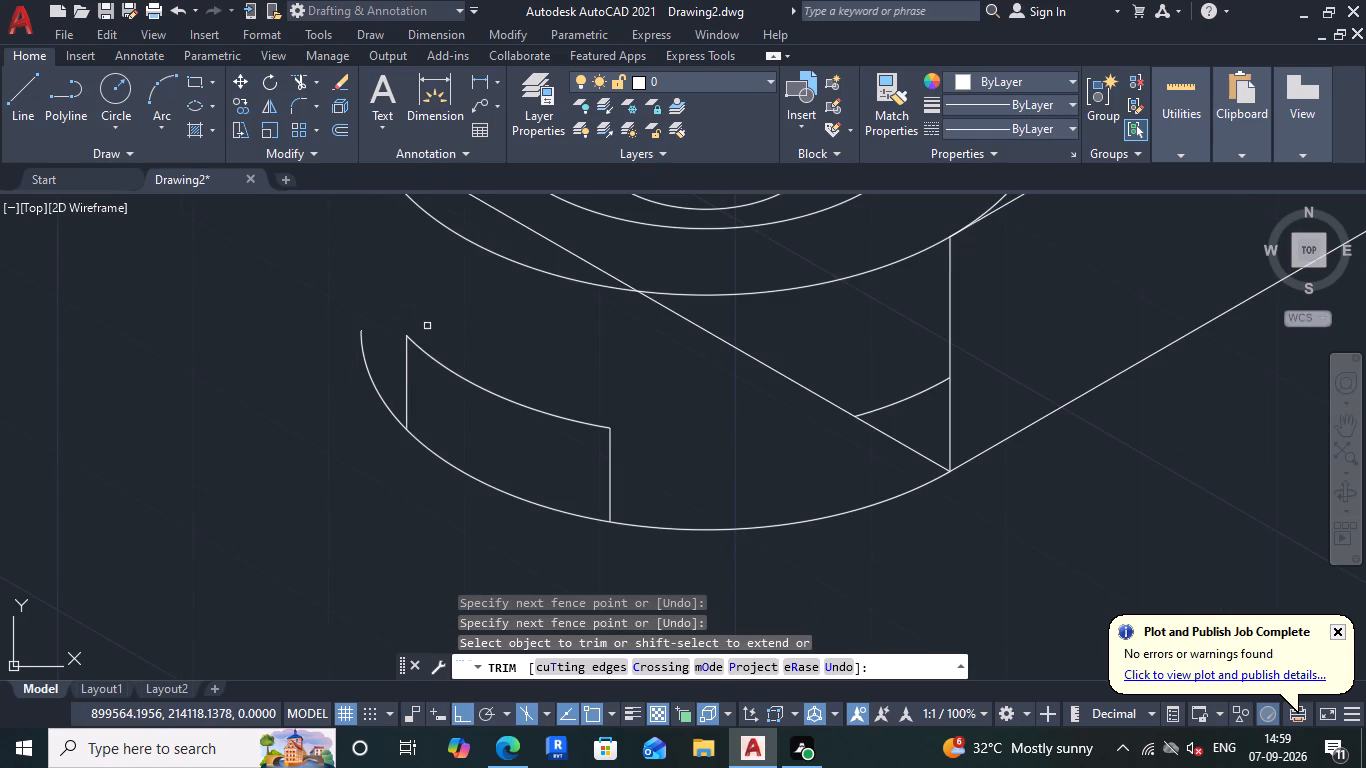
pyautogui.hotkey('ctrl', 'z')
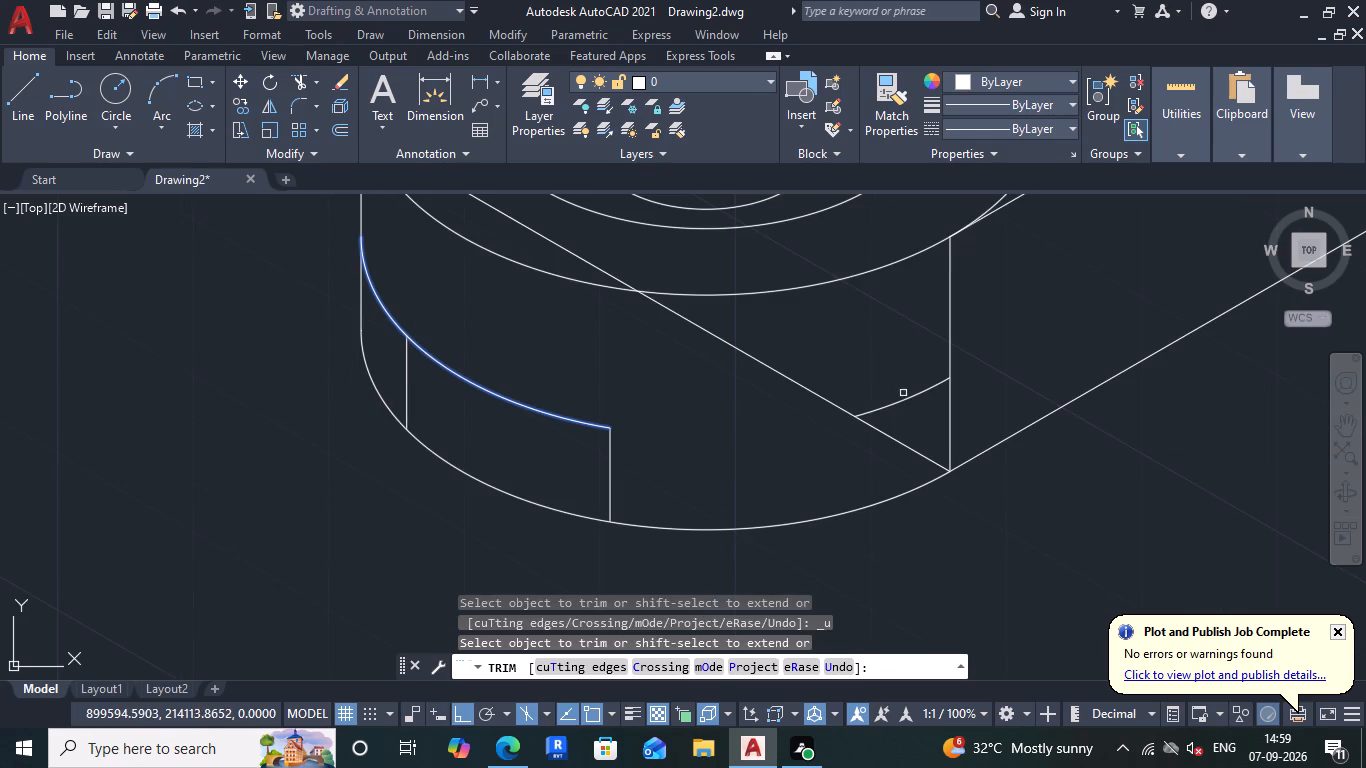
pyautogui.moveTo(903, 393); pyautogui.dragTo(905, 411)
pyautogui.moveTo(382, 327); pyautogui.dragTo(405, 281)
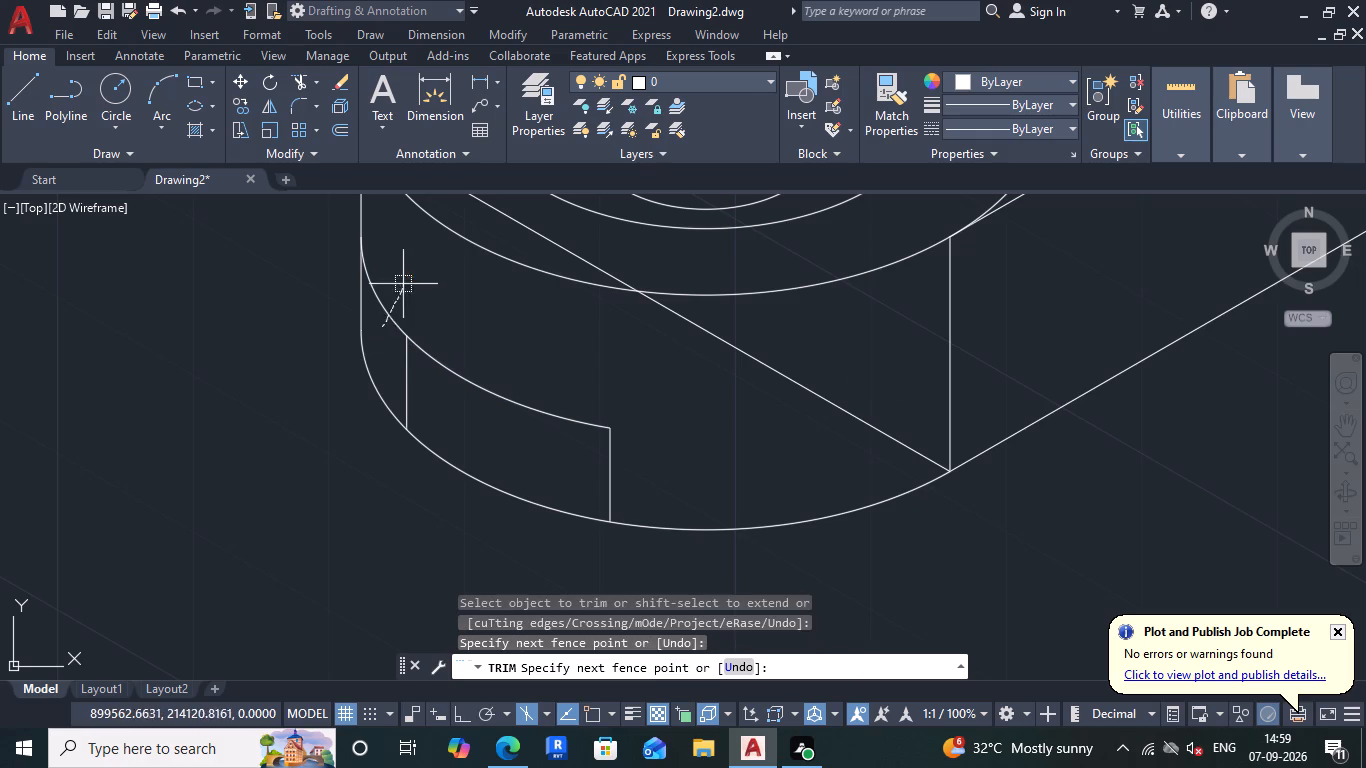
pyautogui.moveTo(405, 281); pyautogui.dragTo(406, 280)
pyautogui.scroll(-2, 473, 301)
pyautogui.moveTo(496, 377); pyautogui.dragTo(494, 422)
# Trim the hidden slanted base line where it crosses the curved face down to the bottom corner.
pyautogui.scroll(-2, 493, 414)
pyautogui.scroll(4, 526, 393)
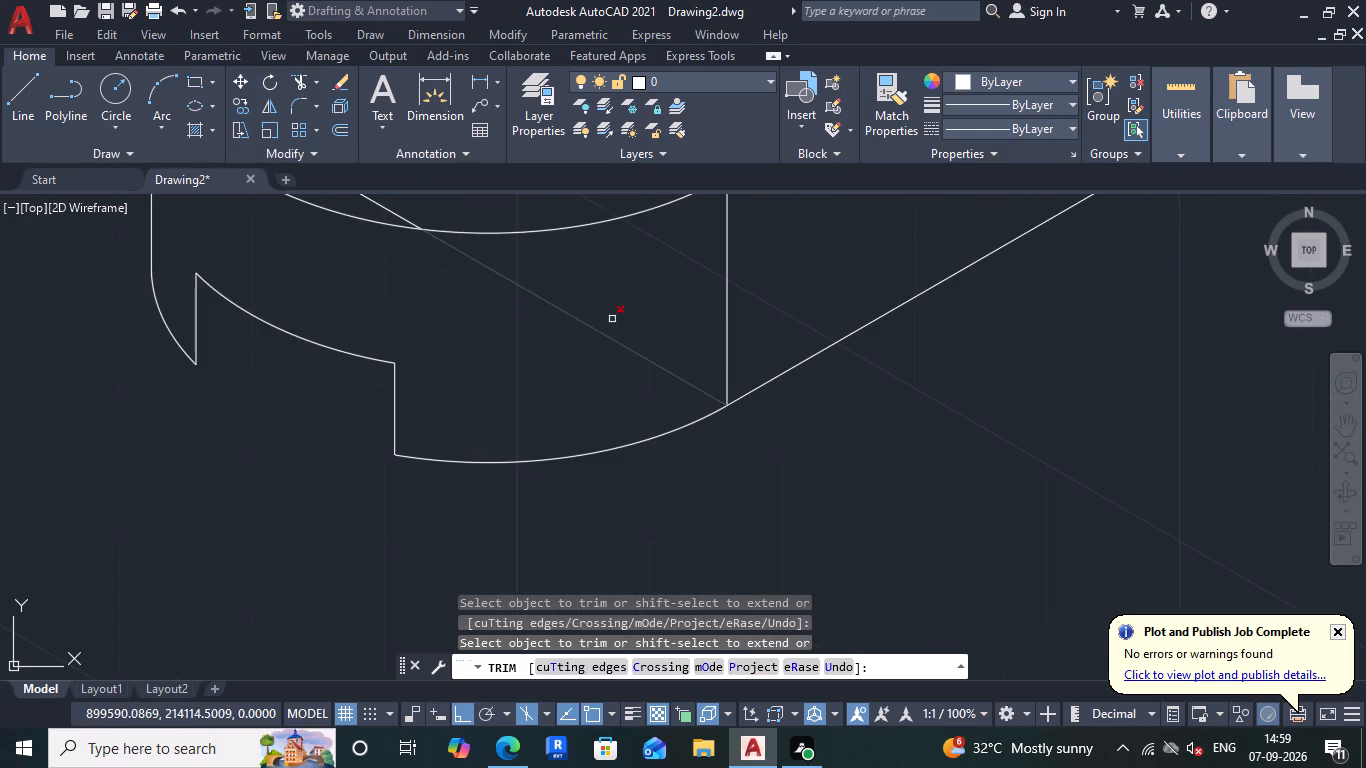
pyautogui.moveTo(612, 319); pyautogui.dragTo(565, 362)
pyautogui.scroll(-2, 563, 349)
pyautogui.press('Escape')
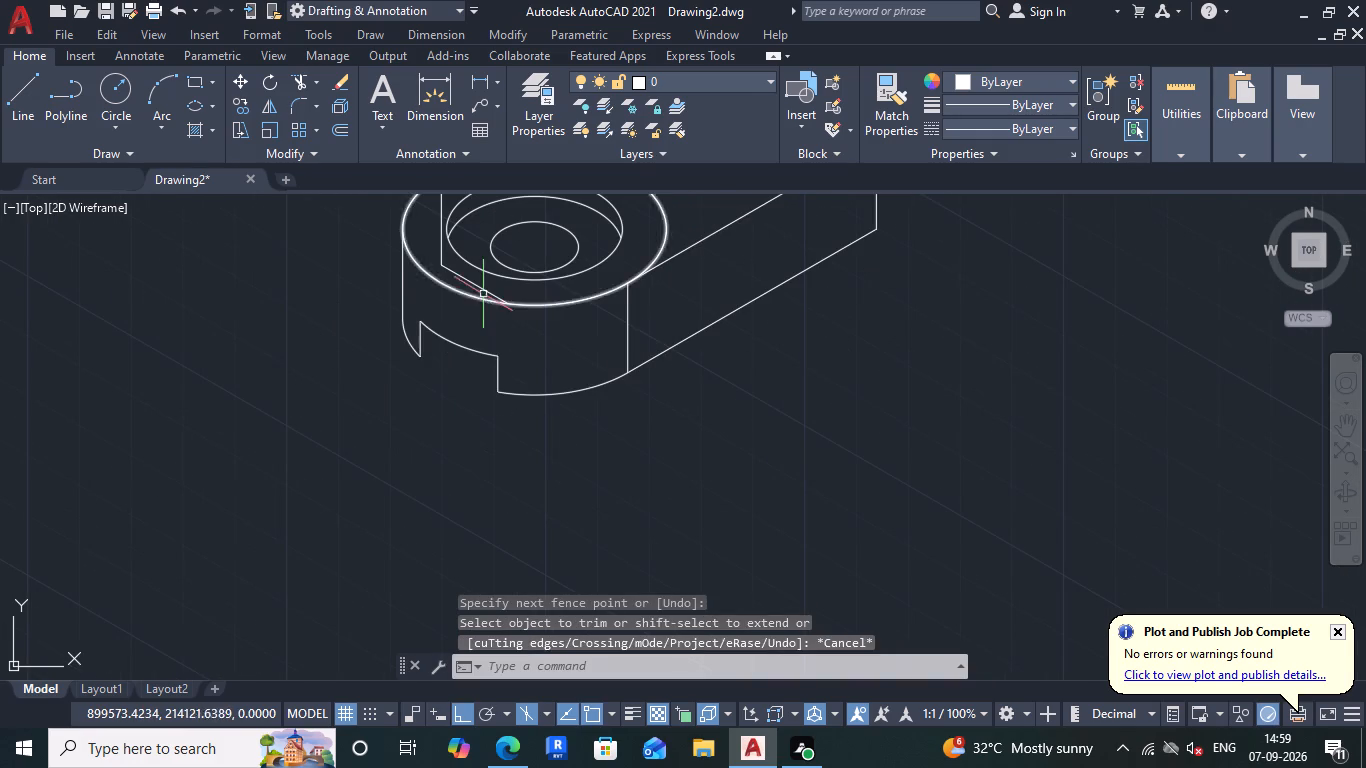
# Delete the two leftover lines, one vertical and one slanted, that cross the top ring of the rounded end.
pyautogui.click(465, 277)
pyautogui.click(440, 249)
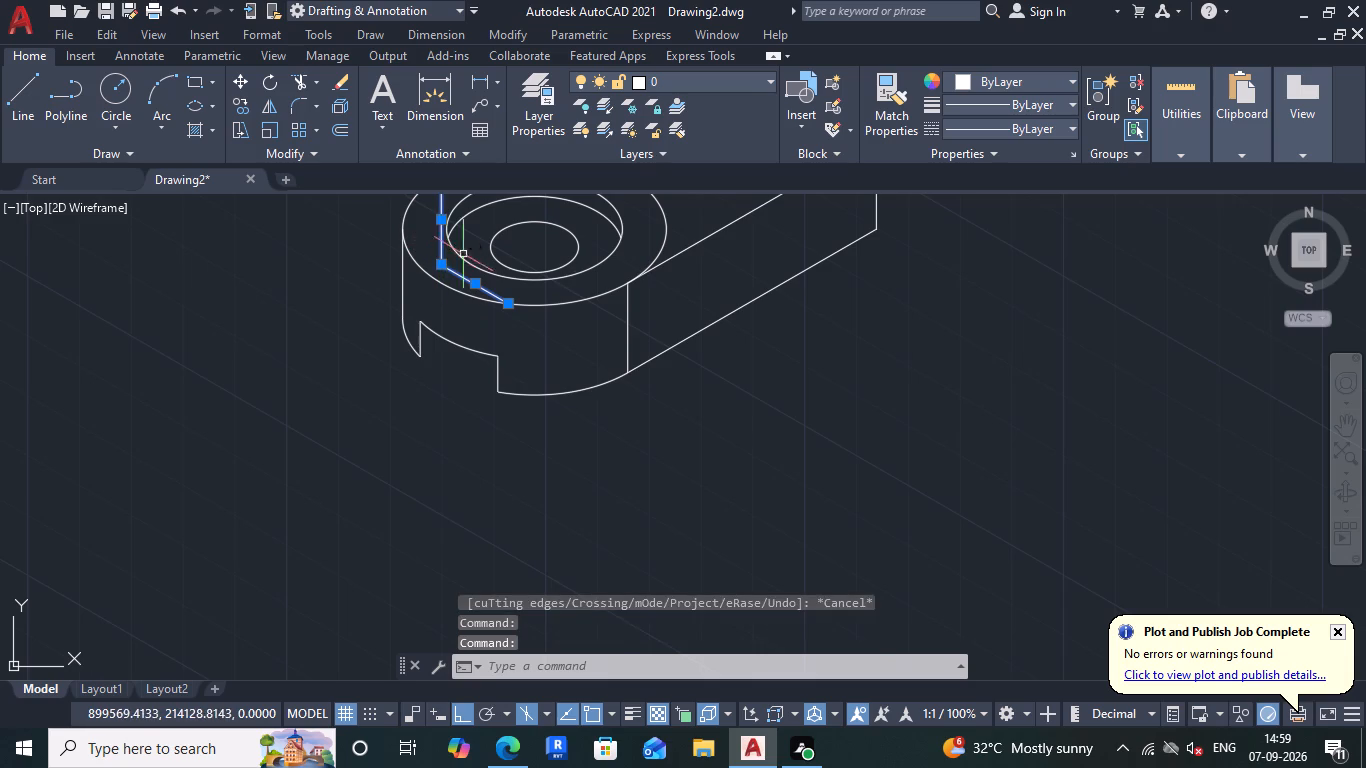
pyautogui.press('Delete')
# Draw the cut-out's inner edge at 30° from the lower end of its short vertical side and trim it at the raised arc.
pyautogui.scroll(-3, 487, 305)
pyautogui.scroll(3, 481, 259)
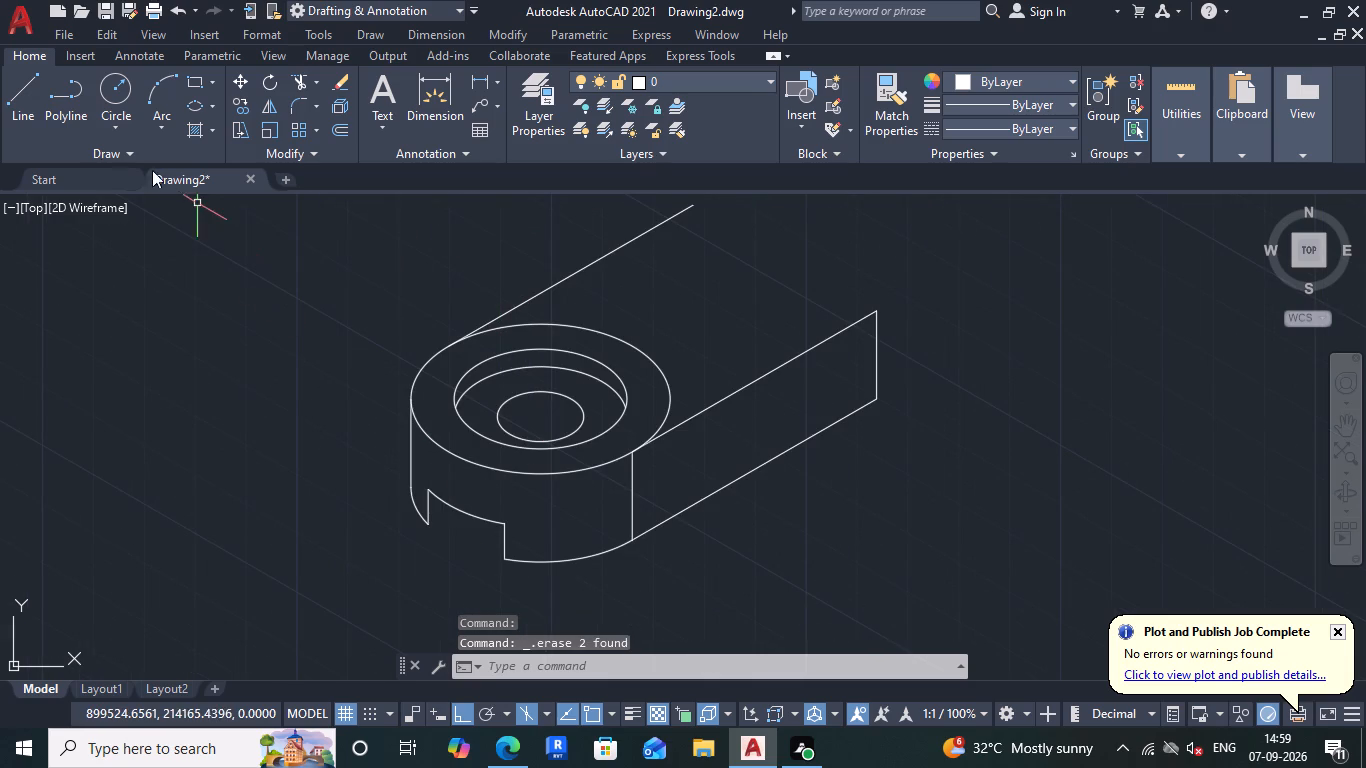
pyautogui.click(6, 99)
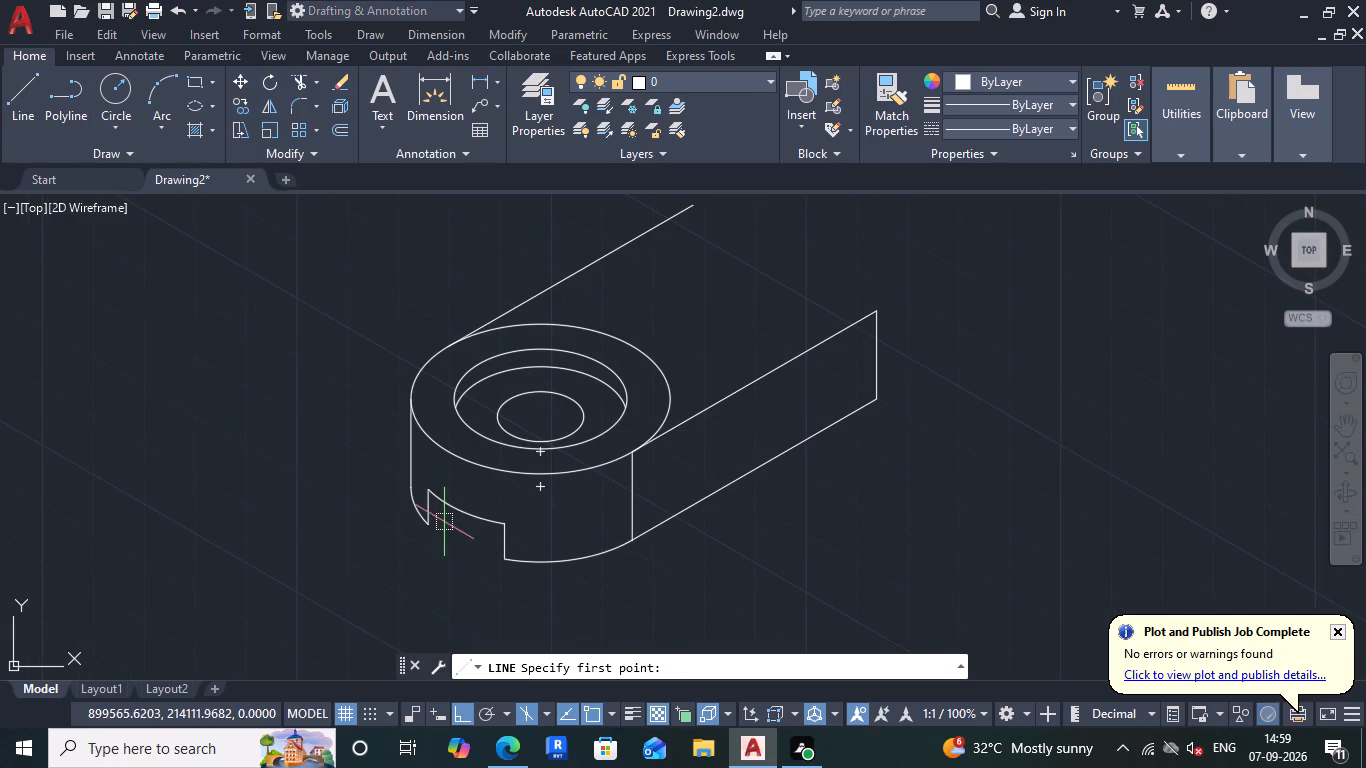
pyautogui.scroll(4, 426, 519)
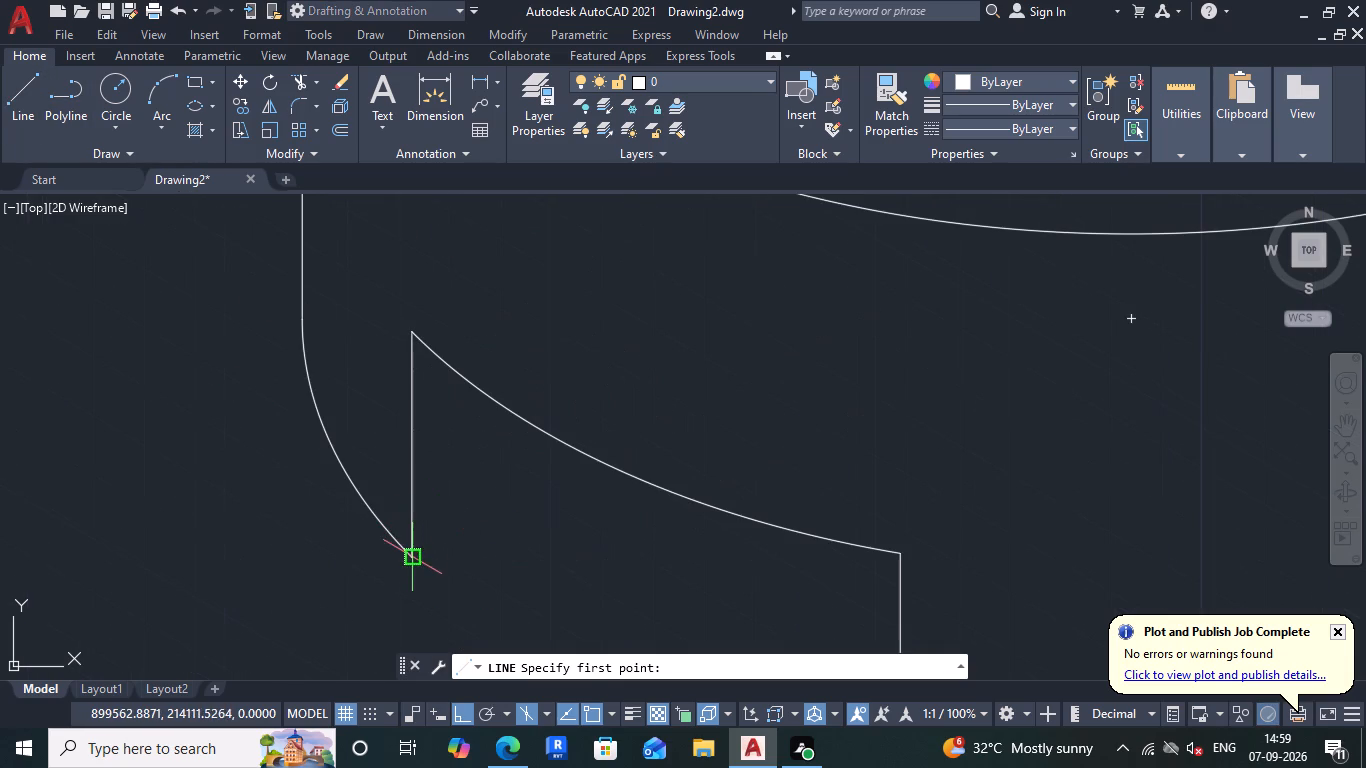
pyautogui.click(410, 558)
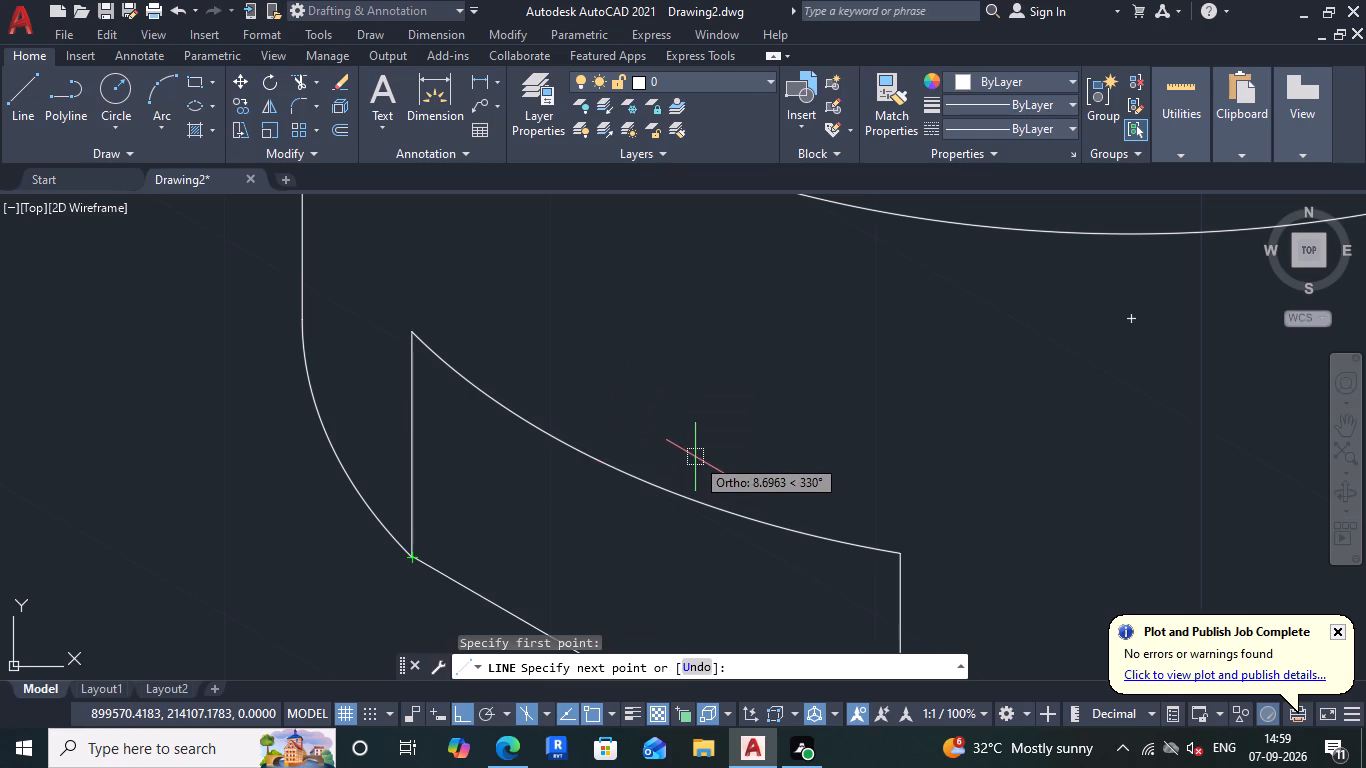
pyautogui.press('F5')
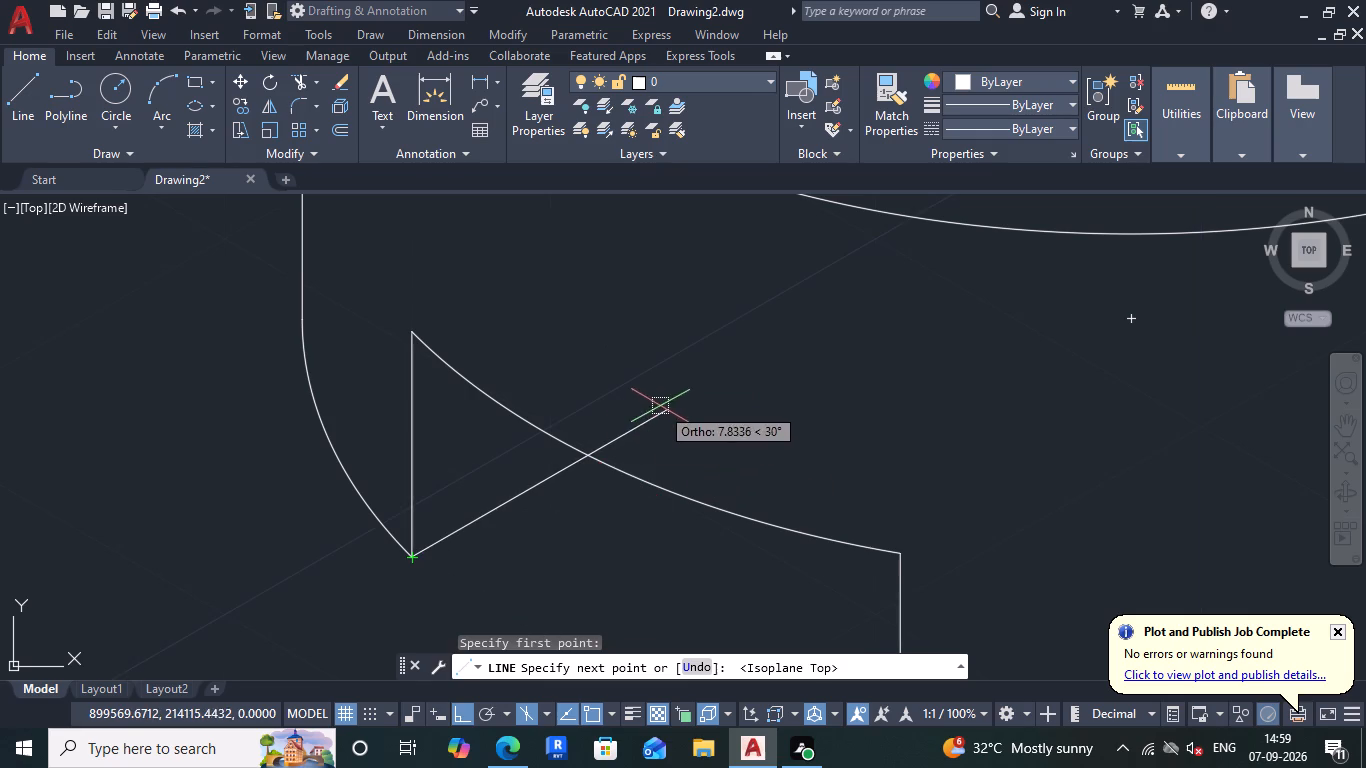
pyautogui.scroll(2, 641, 429)
pyautogui.click(610, 450)
pyautogui.press('Escape')
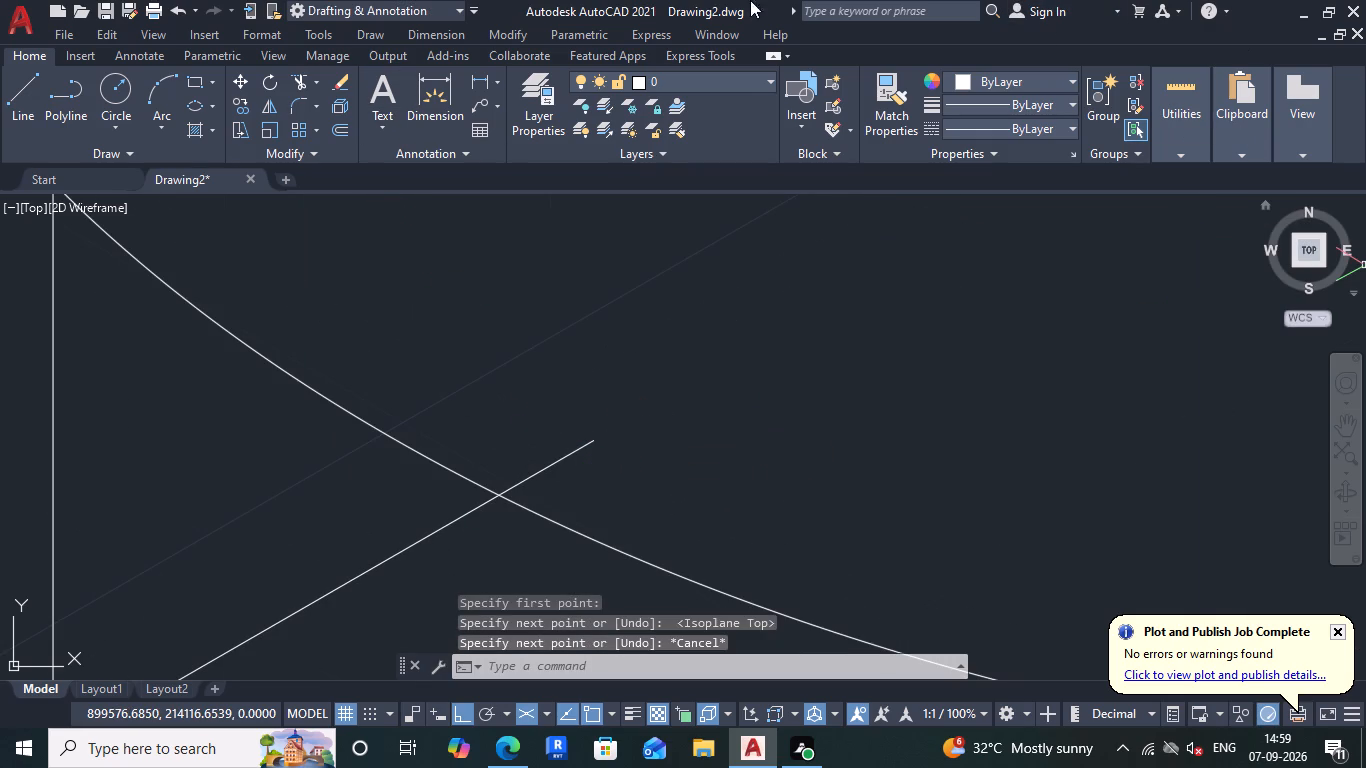
pyautogui.click(303, 82)
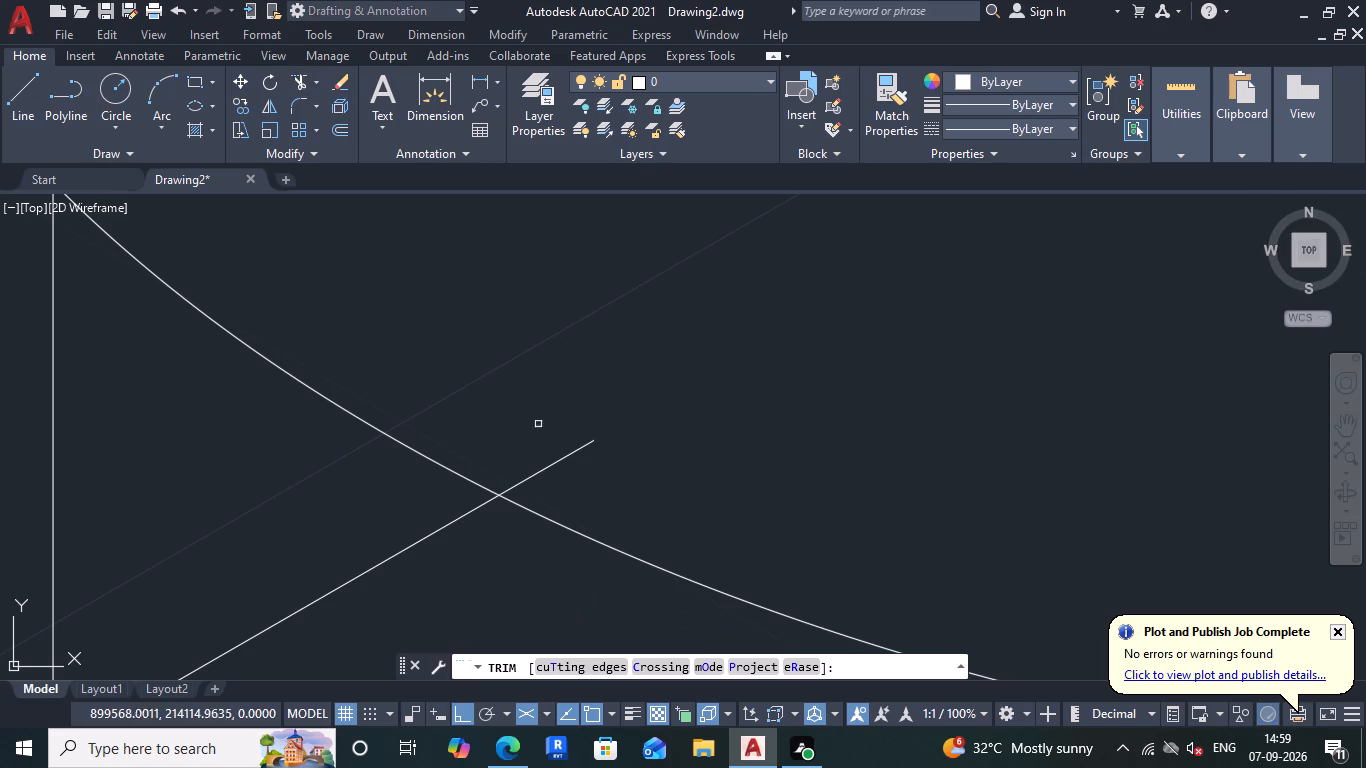
pyautogui.moveTo(529, 414); pyautogui.dragTo(668, 439)
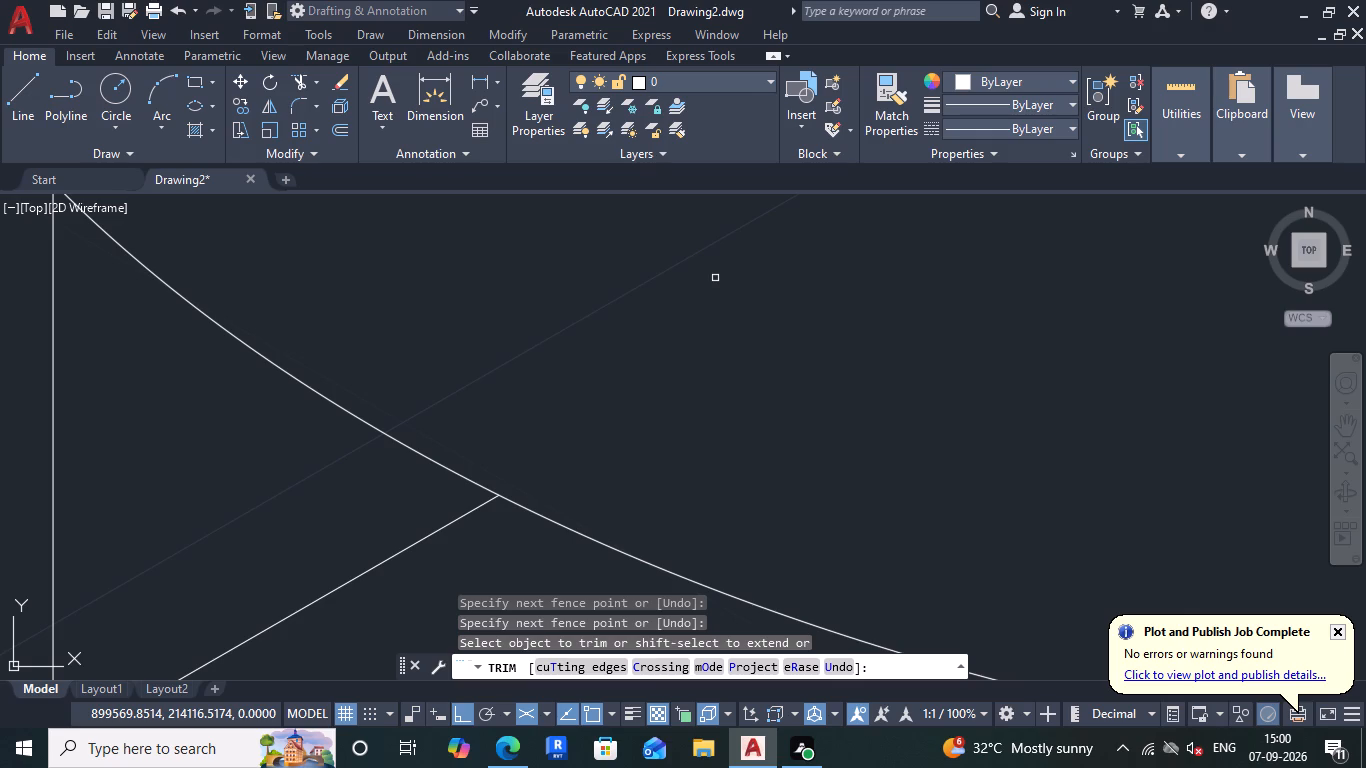
# Draw a 45-unit vertical line up from the block's far bottom corner, continuing with an 18-unit line at 150°.
pyautogui.scroll(-5, 726, 286)
pyautogui.moveTo(727, 295); pyautogui.dragTo(632, 338, button='middle')
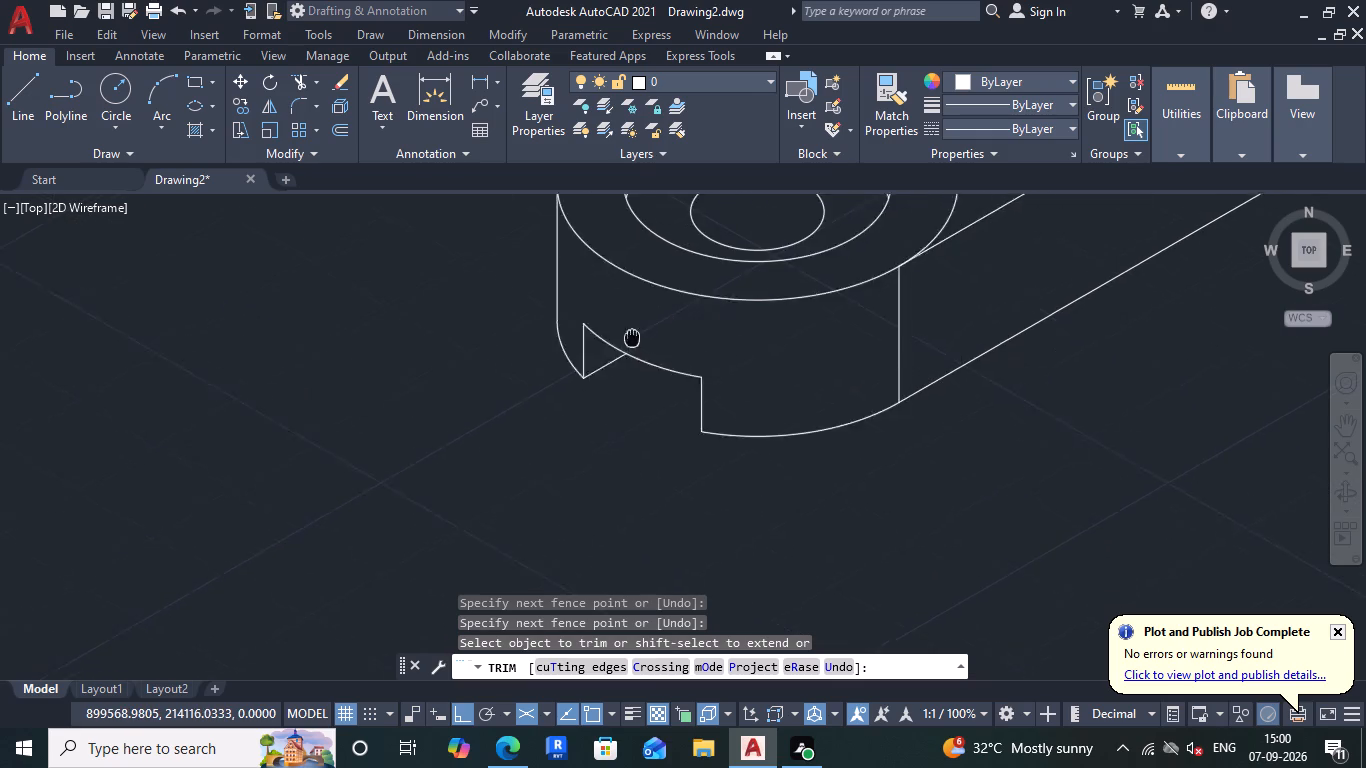
pyautogui.moveTo(632, 338); pyautogui.dragTo(527, 368, button='middle')
pyautogui.moveTo(669, 244); pyautogui.dragTo(505, 379, button='middle')
pyautogui.scroll(-1, 648, 298)
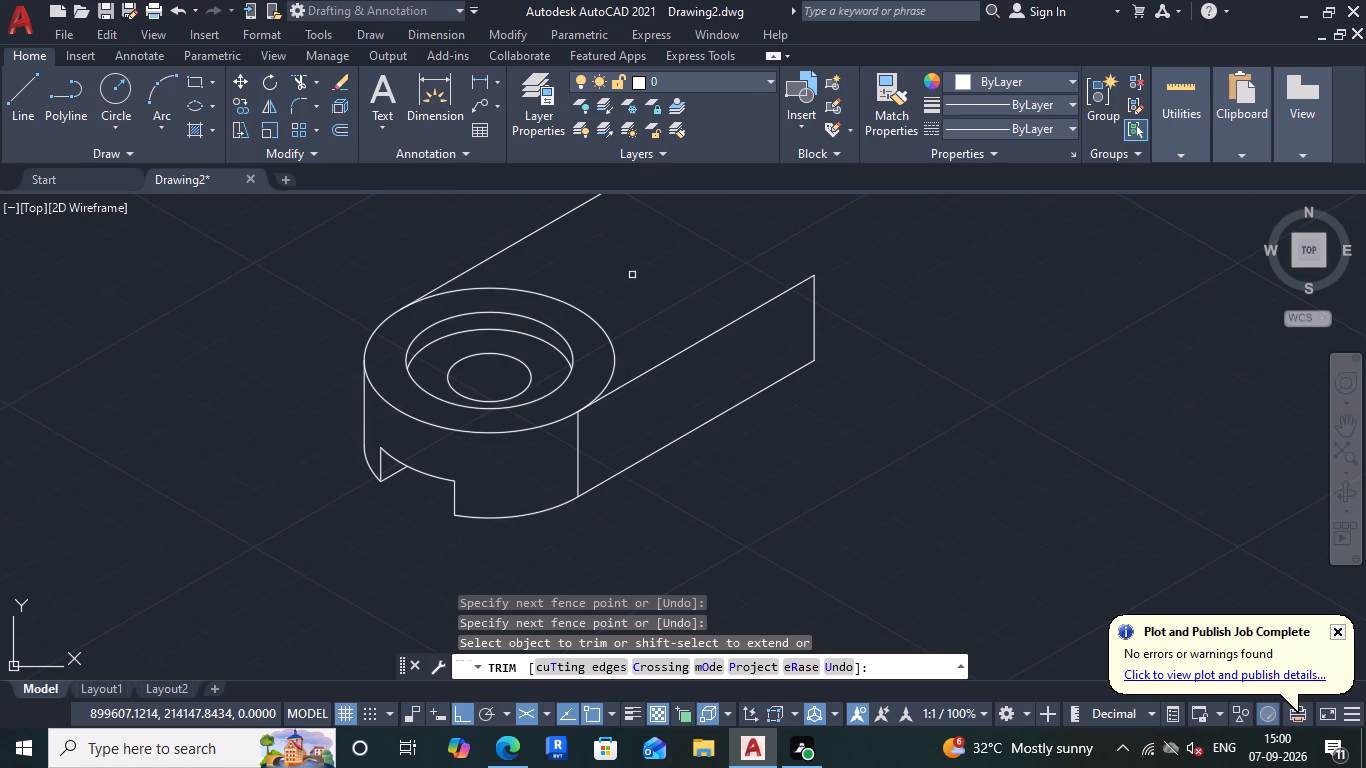
pyautogui.scroll(-2, 692, 288)
pyautogui.scroll(1, 697, 270)
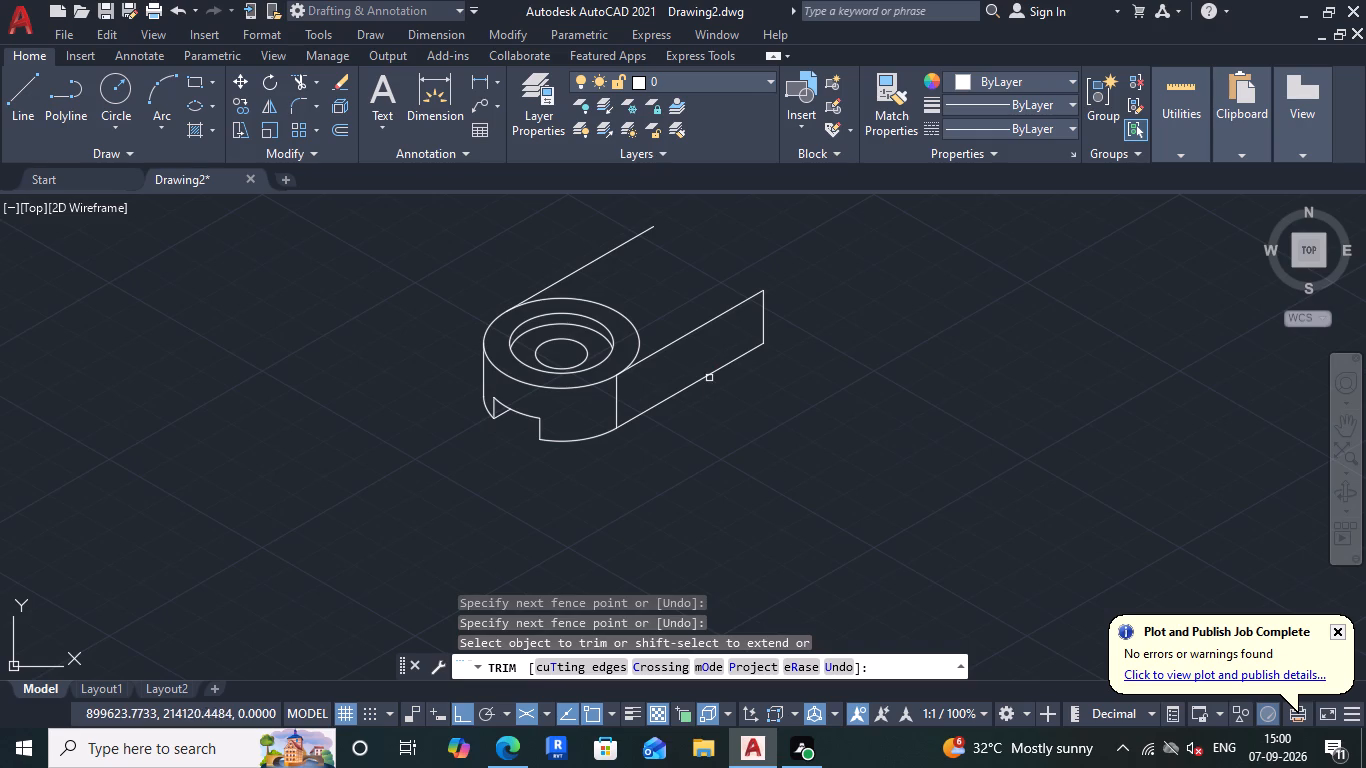
pyautogui.scroll(-1, 709, 378)
pyautogui.click(29, 82)
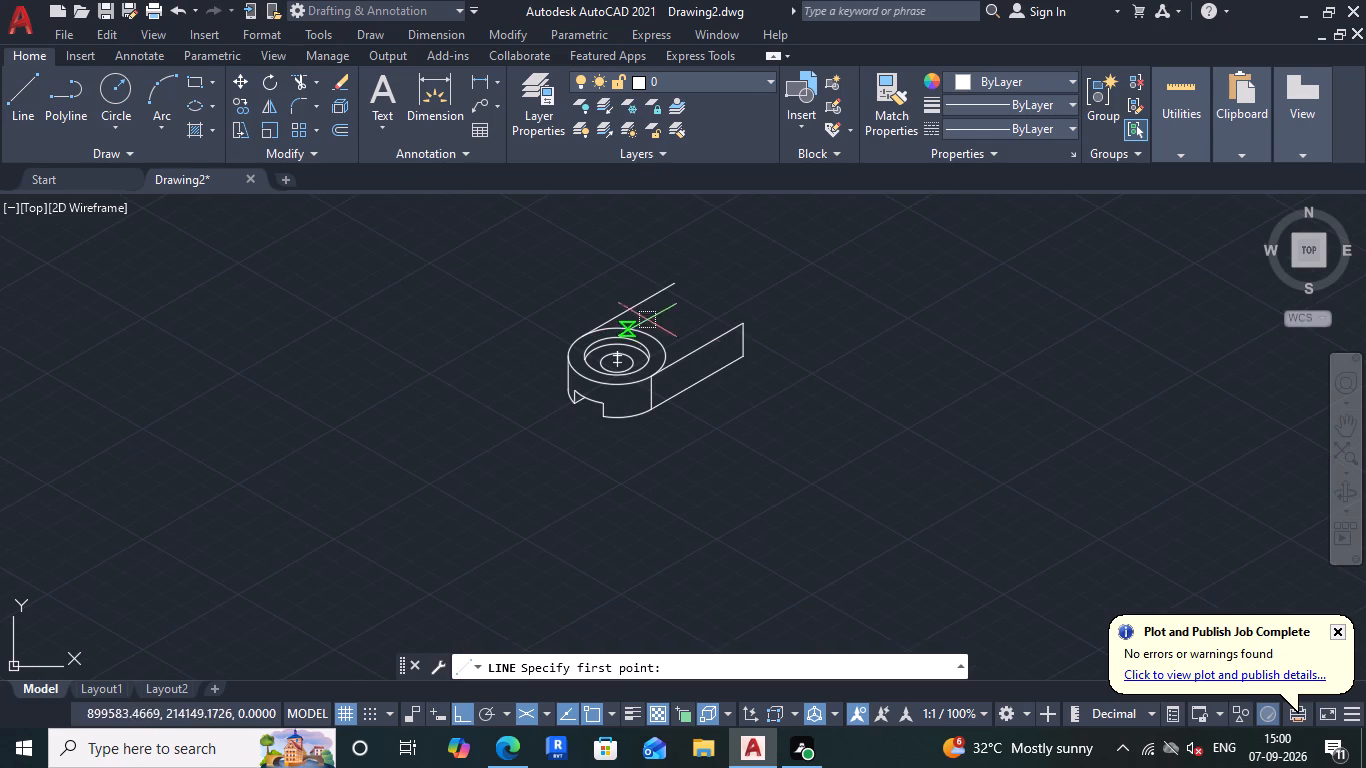
pyautogui.click(739, 355)
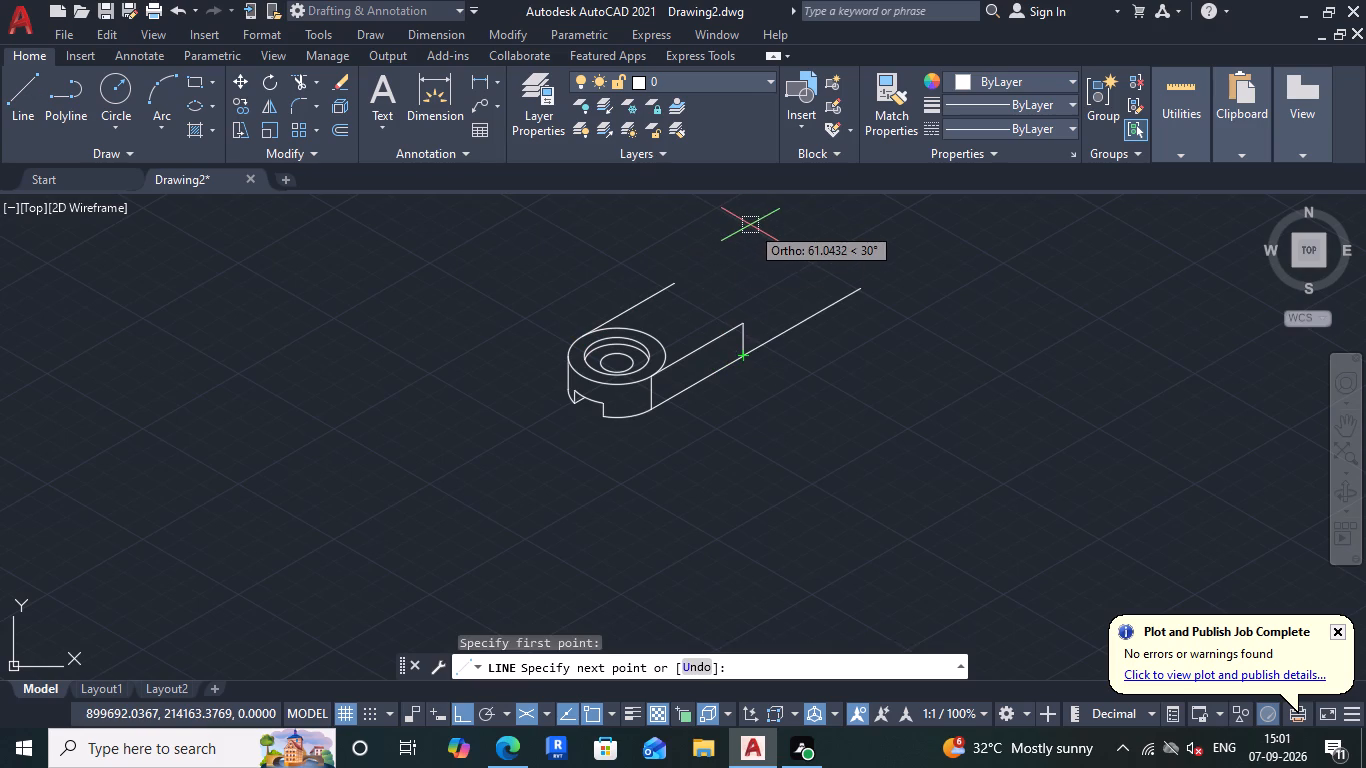
pyautogui.press('F5')
pyautogui.write('45')
pyautogui.press('Return')
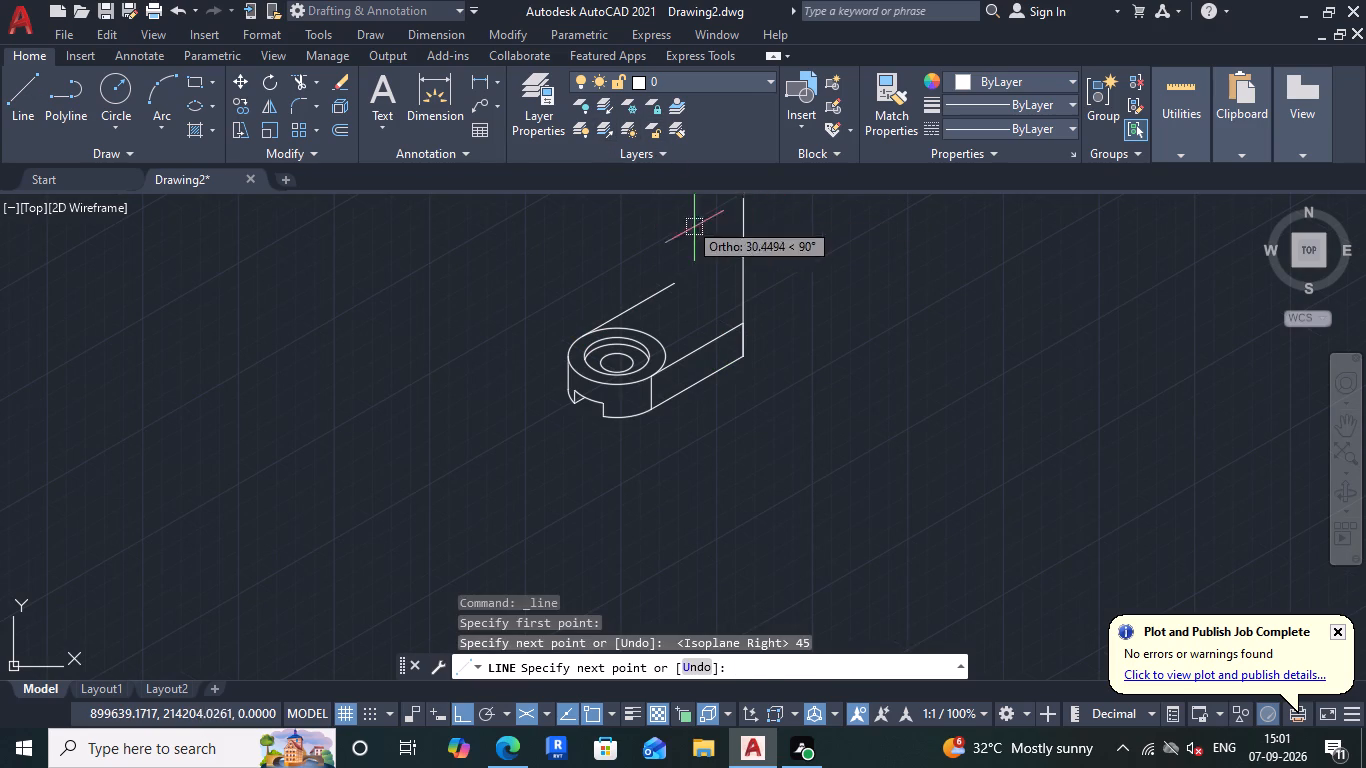
pyautogui.press('F5')
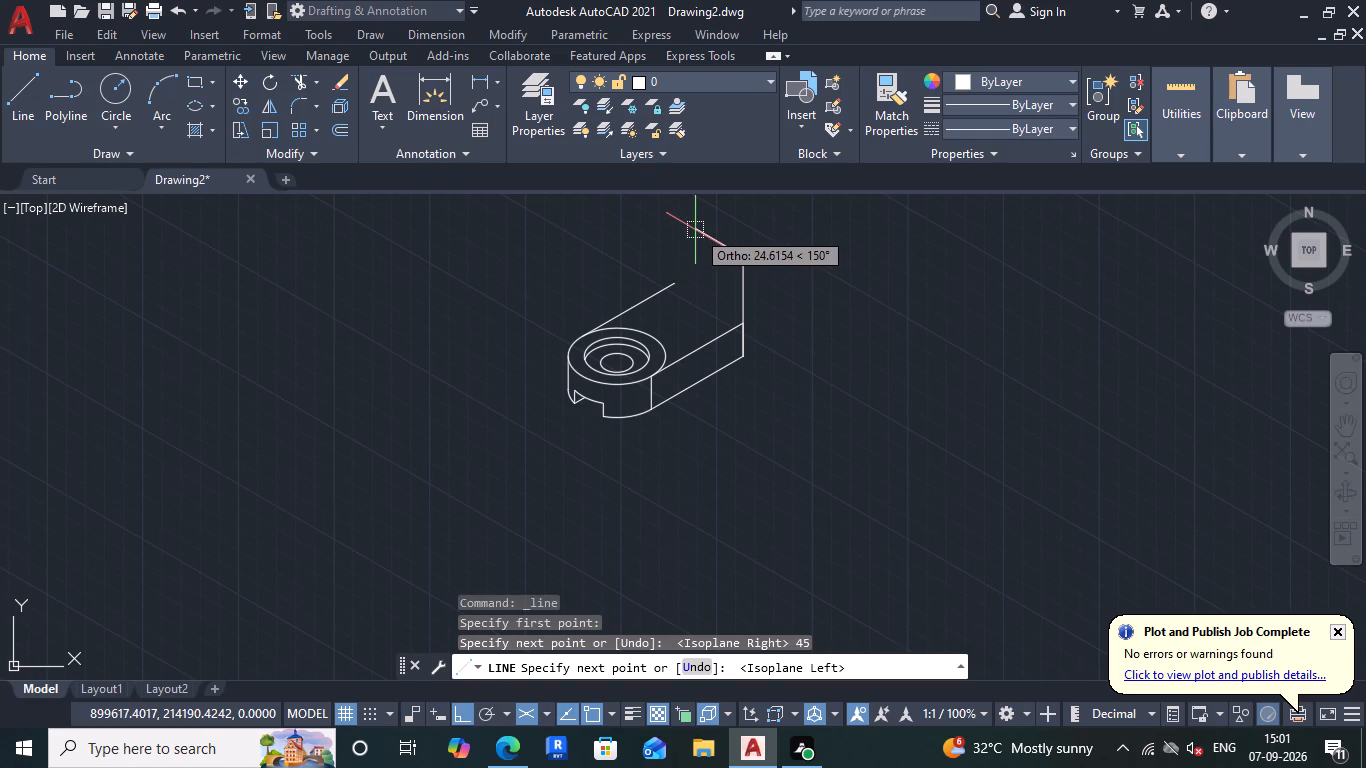
pyautogui.write('18')
pyautogui.press('Return')
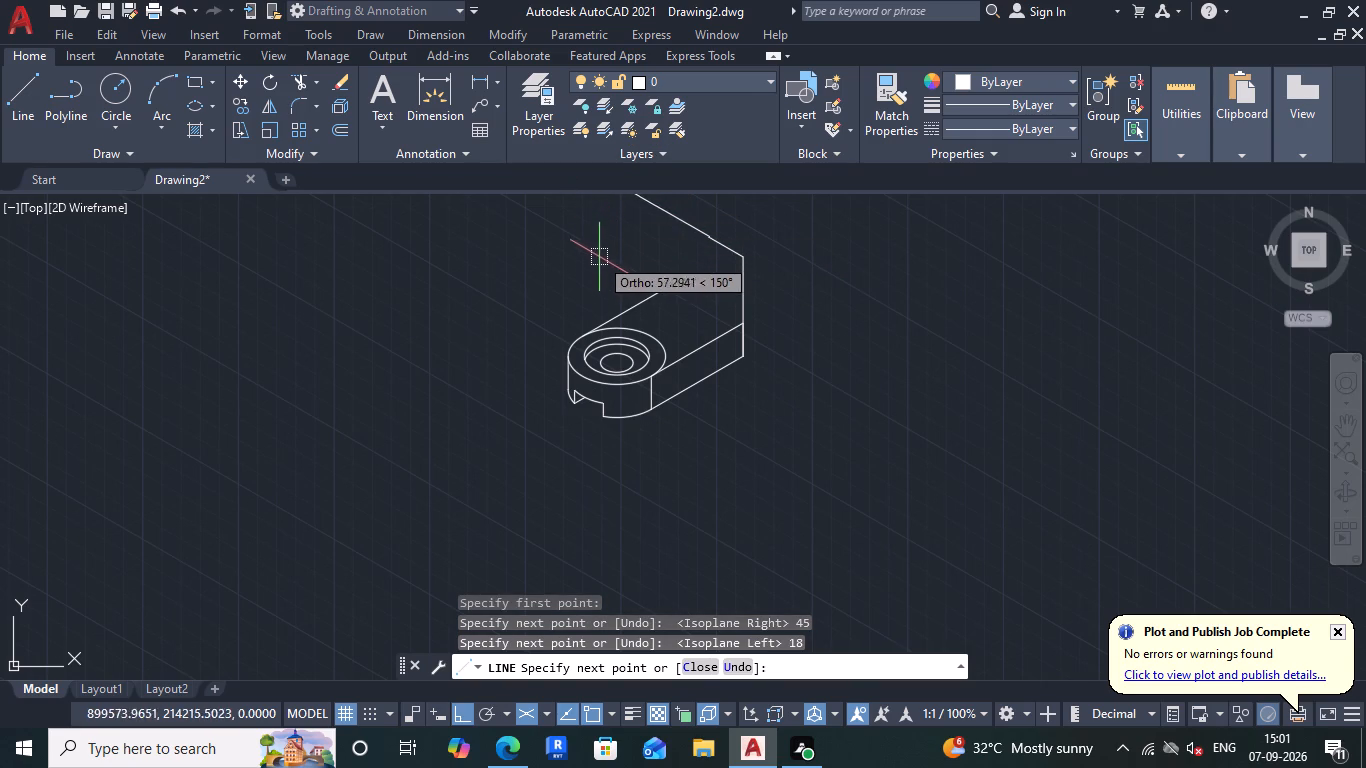
pyautogui.press('Escape')
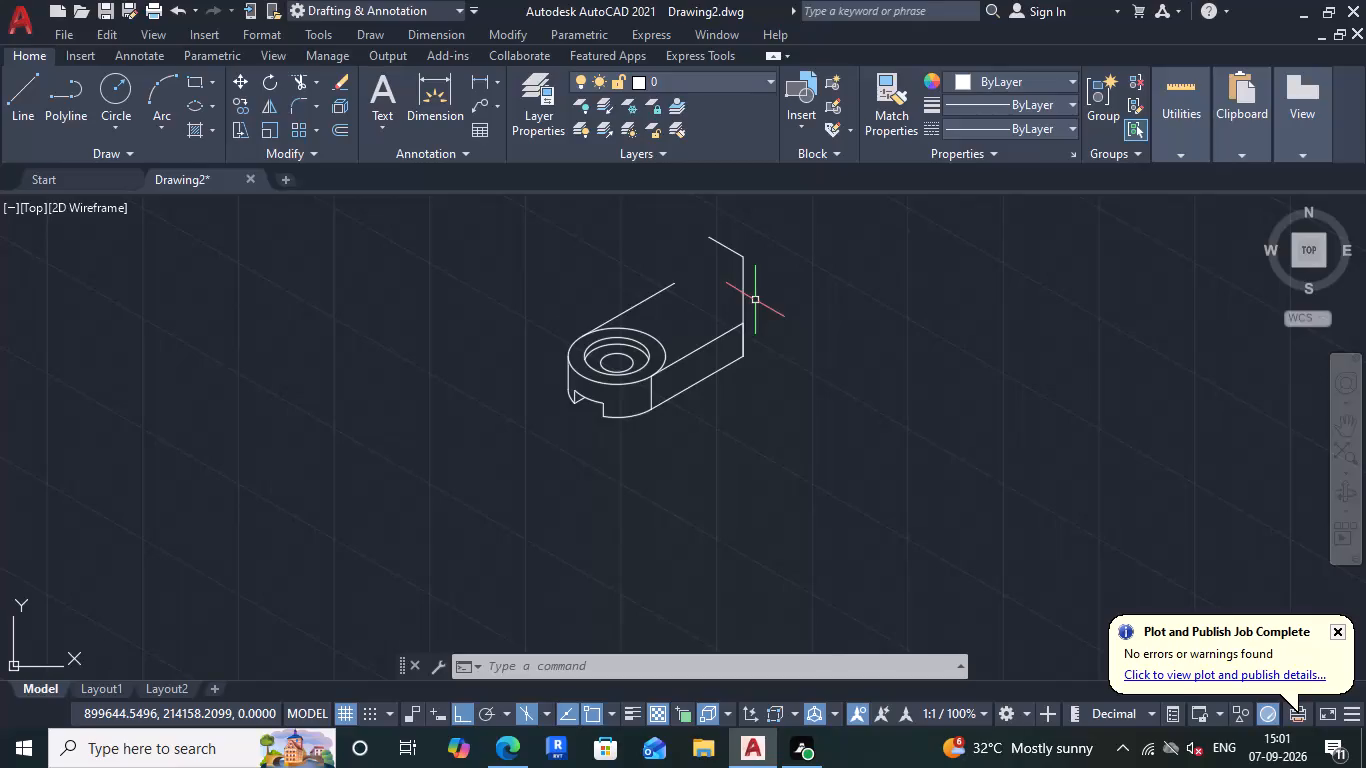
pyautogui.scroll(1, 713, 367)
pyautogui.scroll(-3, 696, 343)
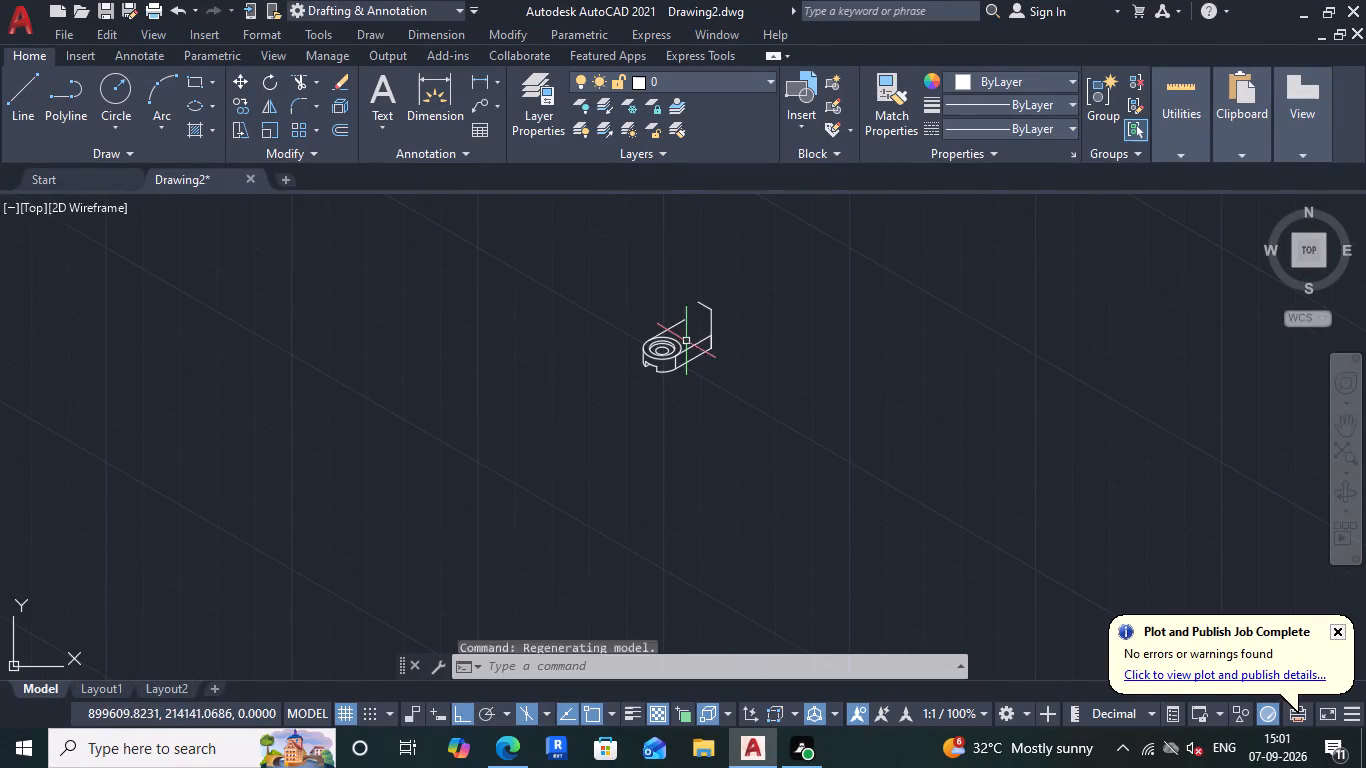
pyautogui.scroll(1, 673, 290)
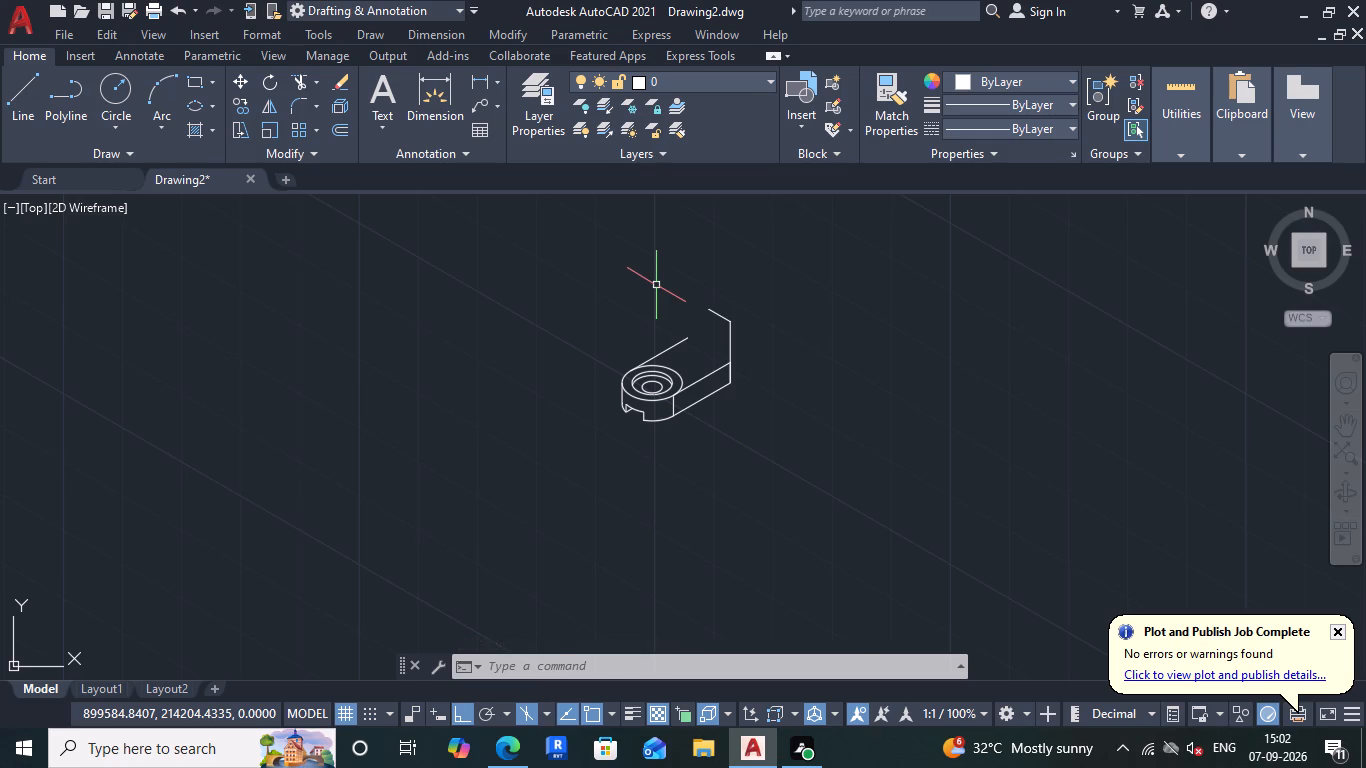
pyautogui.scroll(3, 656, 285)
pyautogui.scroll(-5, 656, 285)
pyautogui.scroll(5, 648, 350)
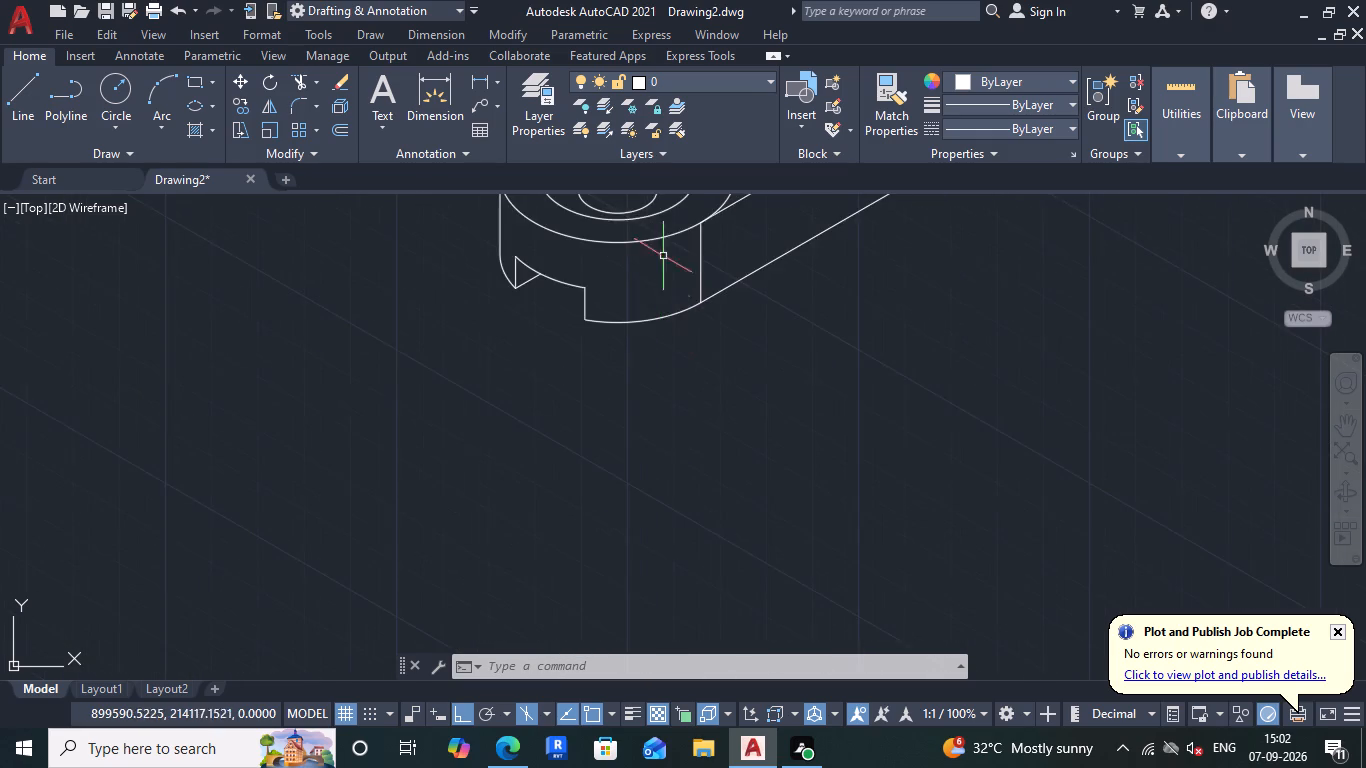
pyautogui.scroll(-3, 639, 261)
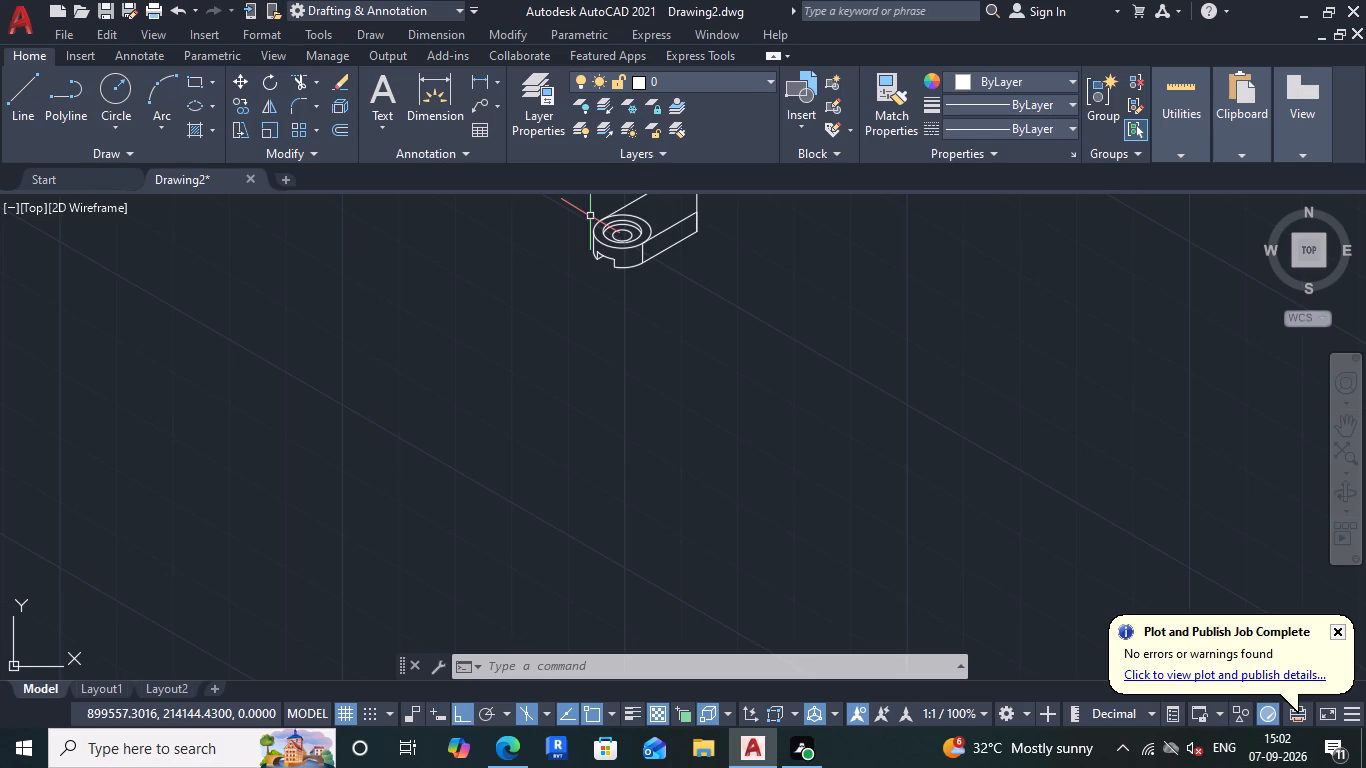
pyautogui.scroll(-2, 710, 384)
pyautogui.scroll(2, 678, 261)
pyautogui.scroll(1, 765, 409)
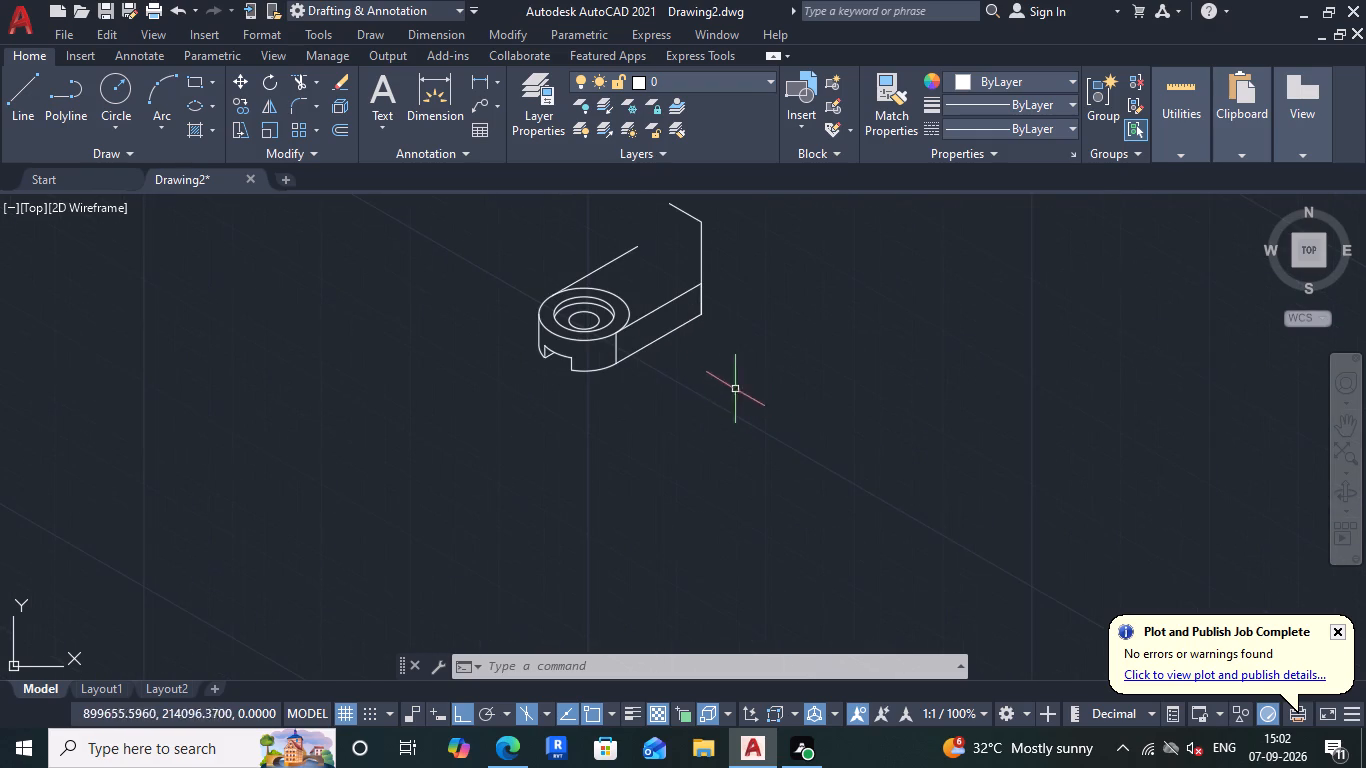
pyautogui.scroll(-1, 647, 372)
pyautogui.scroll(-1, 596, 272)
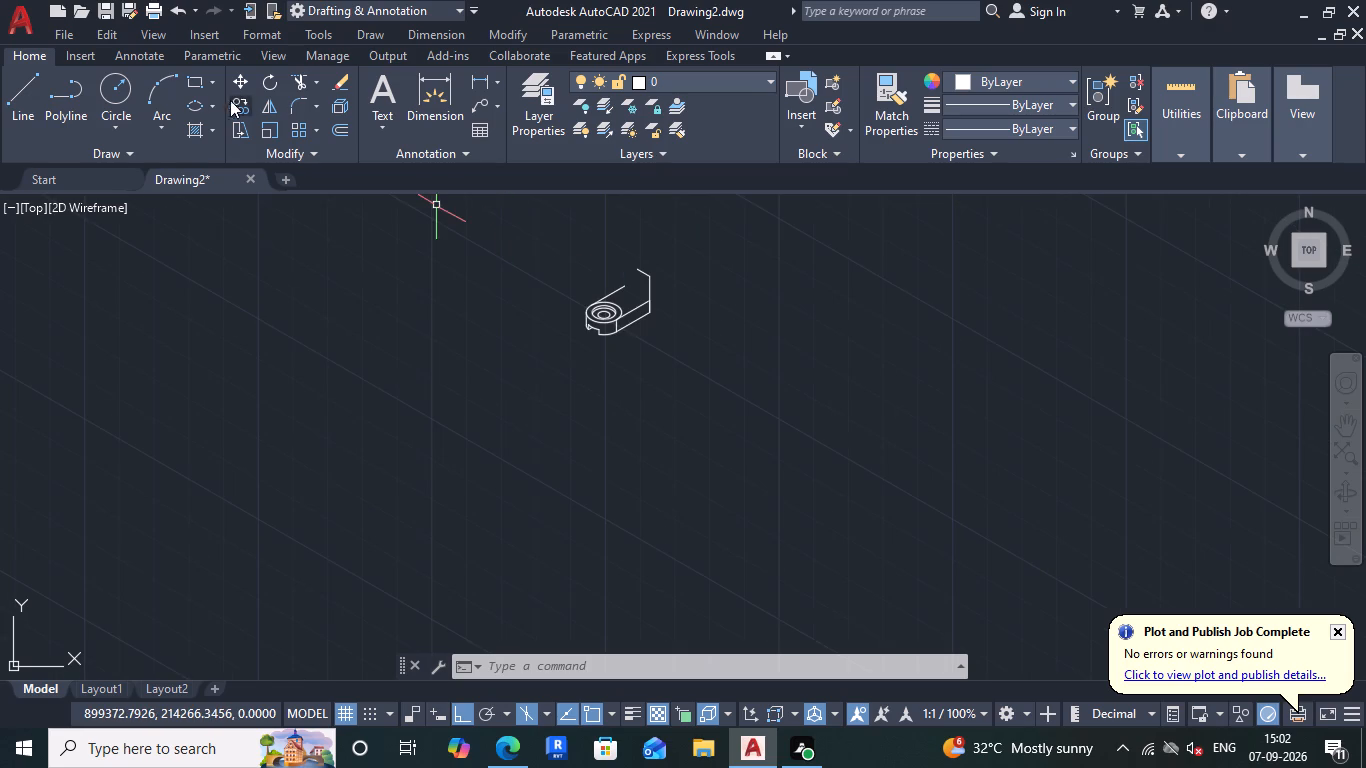
# Draw a left-isoplane isocircle centred on the 18-unit line's free end, with its radius reaching the 45-unit vertical's top.
pyautogui.click(215, 104)
pyautogui.click(263, 178)
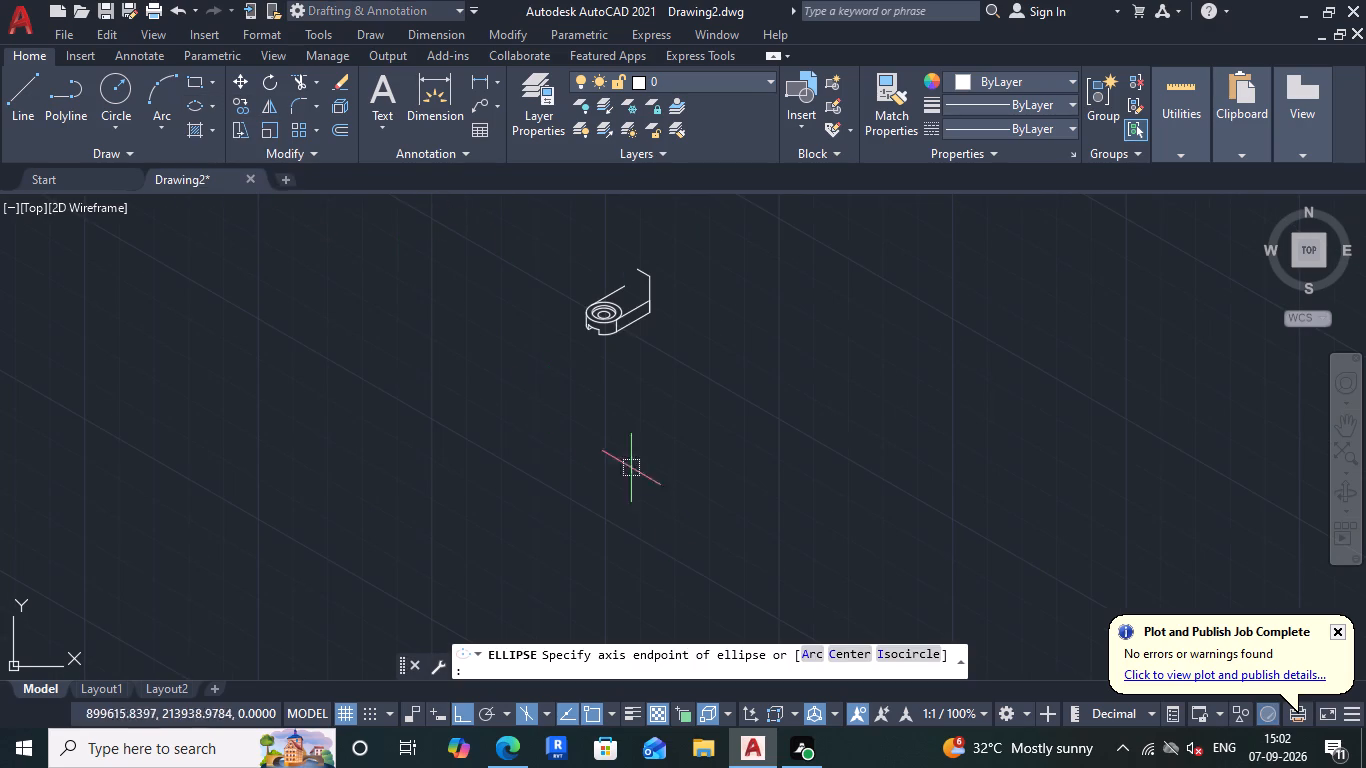
pyautogui.click(902, 654)
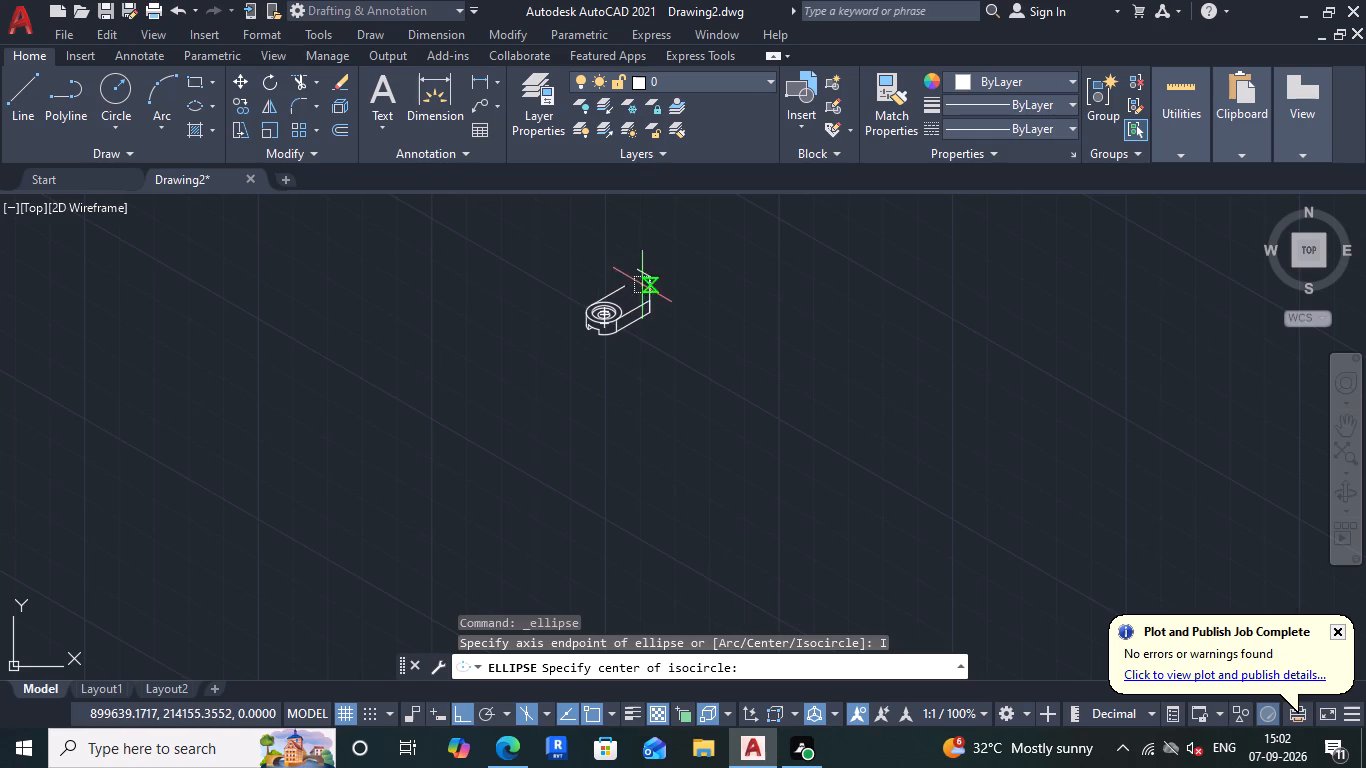
pyautogui.scroll(2, 622, 269)
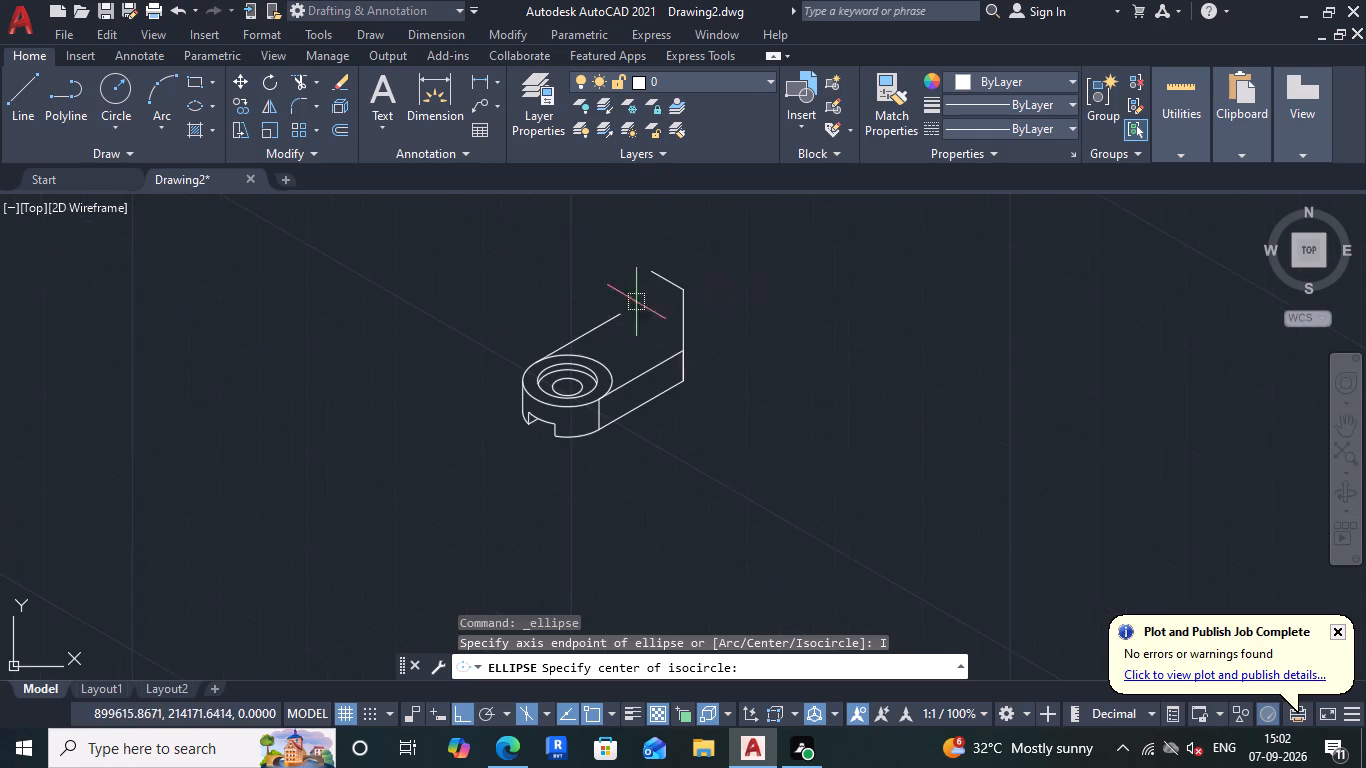
pyautogui.scroll(2, 654, 276)
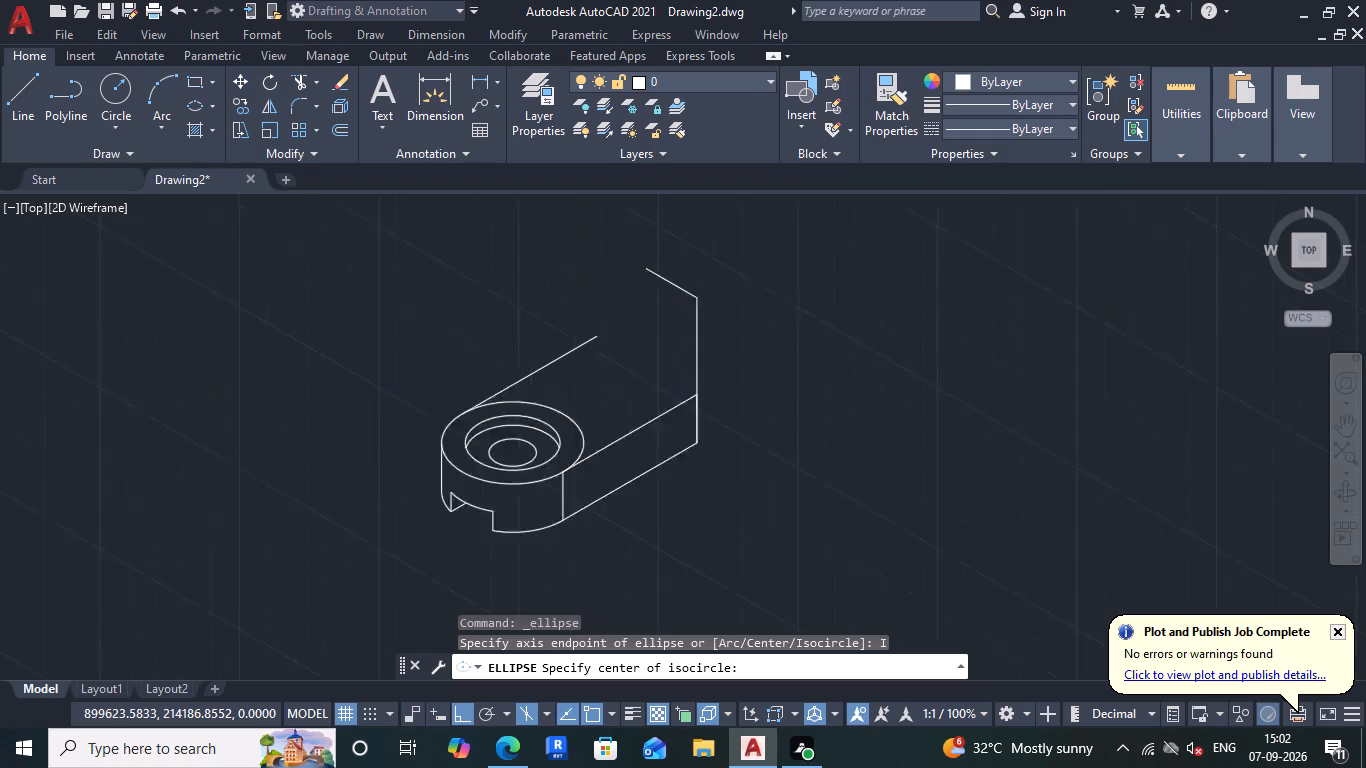
pyautogui.scroll(1, 654, 276)
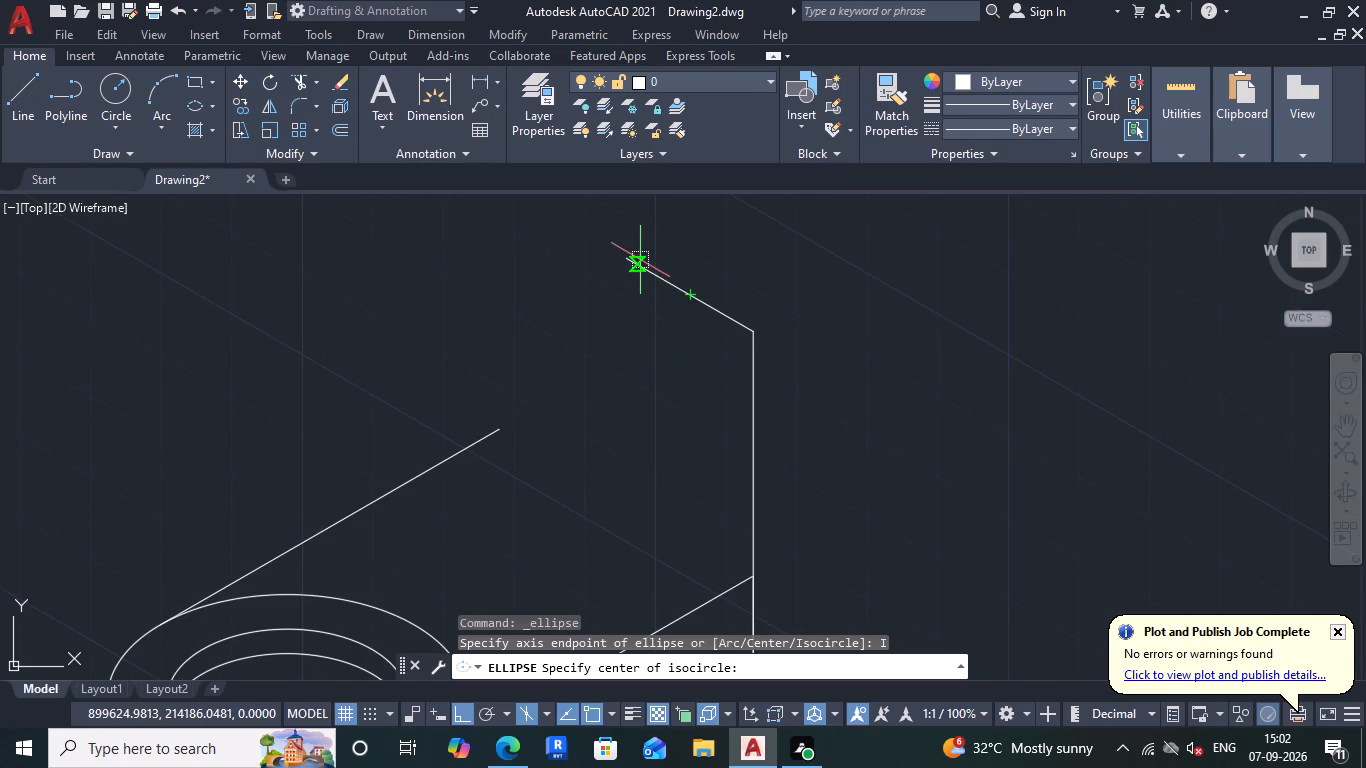
pyautogui.click(623, 262)
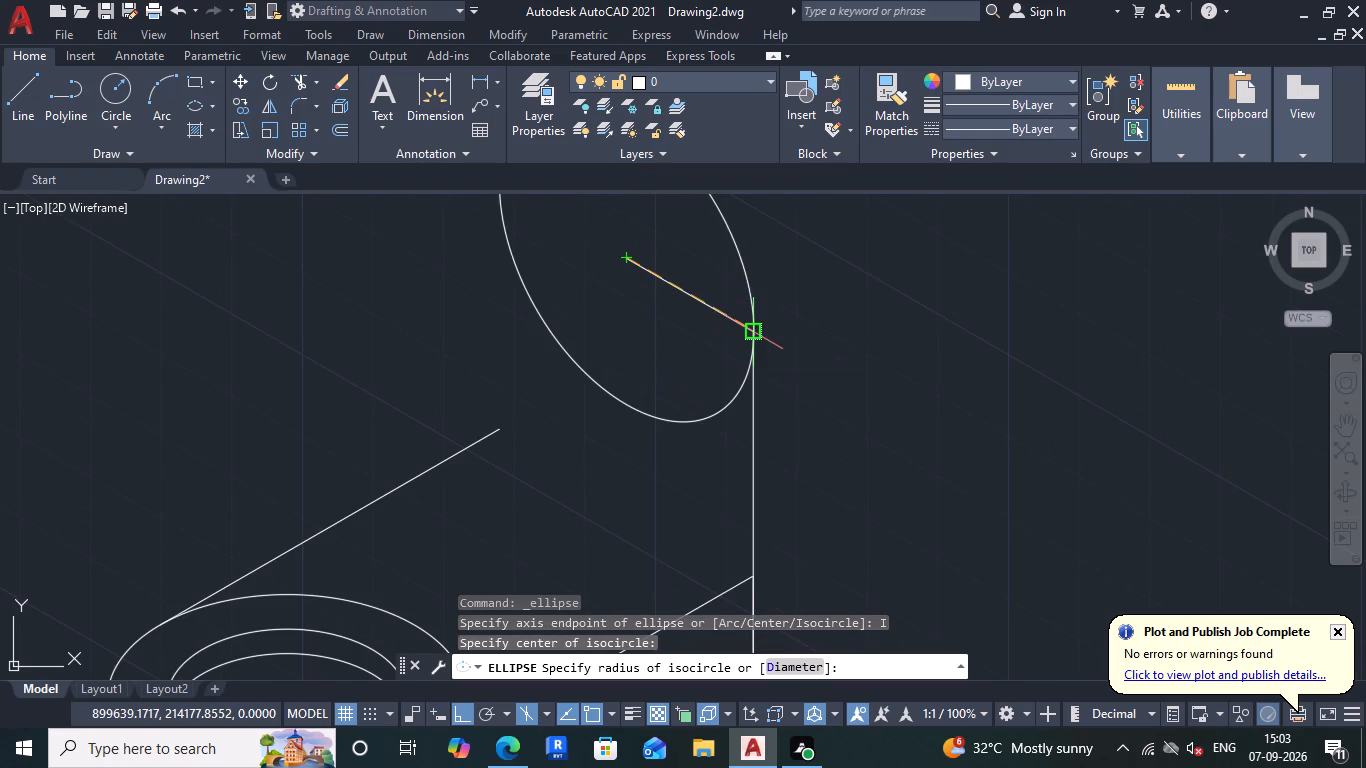
pyautogui.click(754, 331)
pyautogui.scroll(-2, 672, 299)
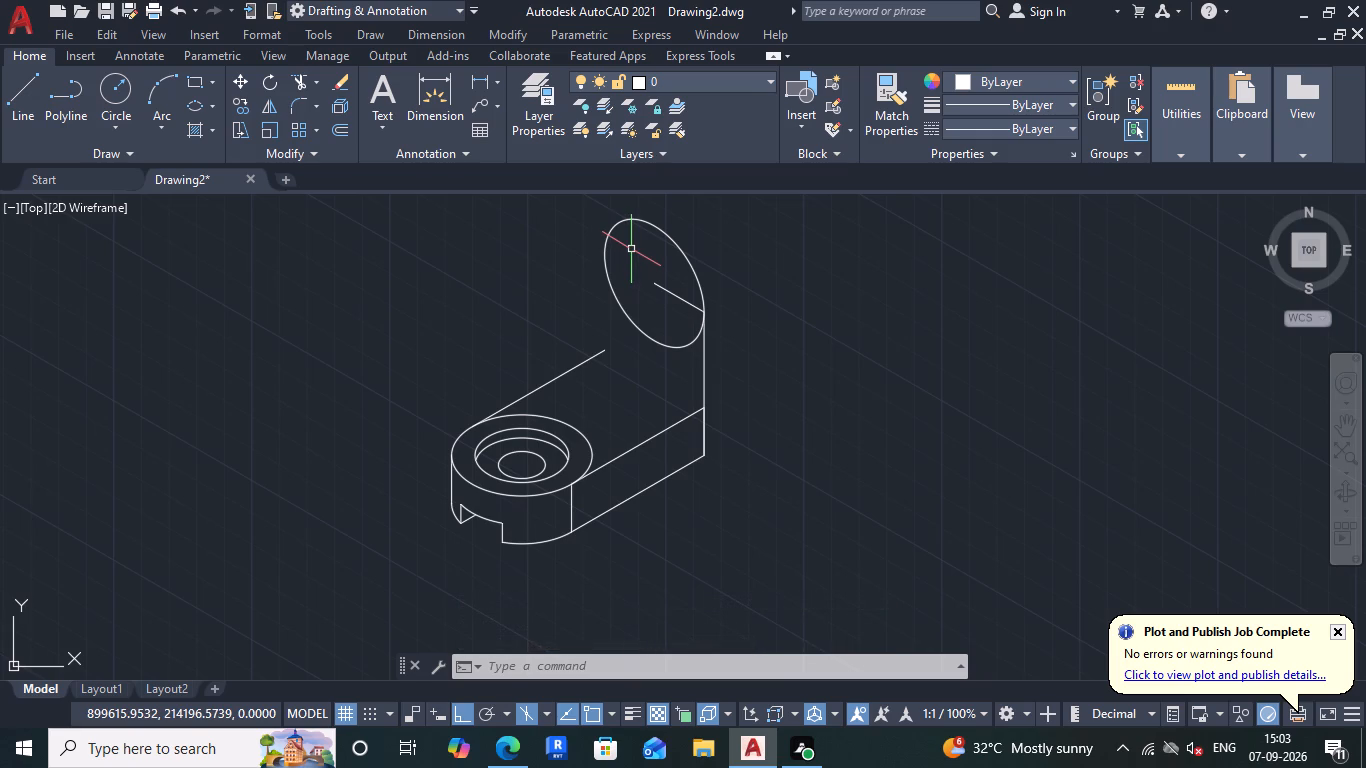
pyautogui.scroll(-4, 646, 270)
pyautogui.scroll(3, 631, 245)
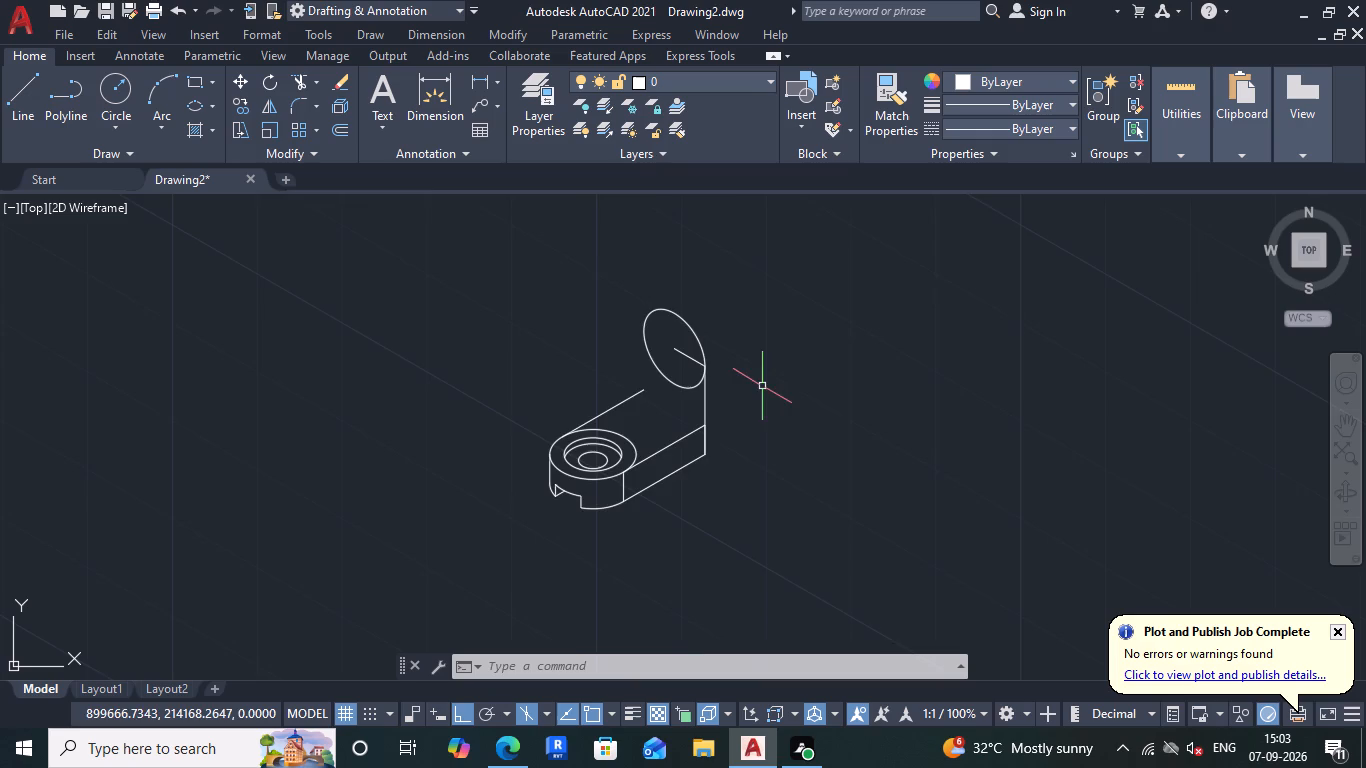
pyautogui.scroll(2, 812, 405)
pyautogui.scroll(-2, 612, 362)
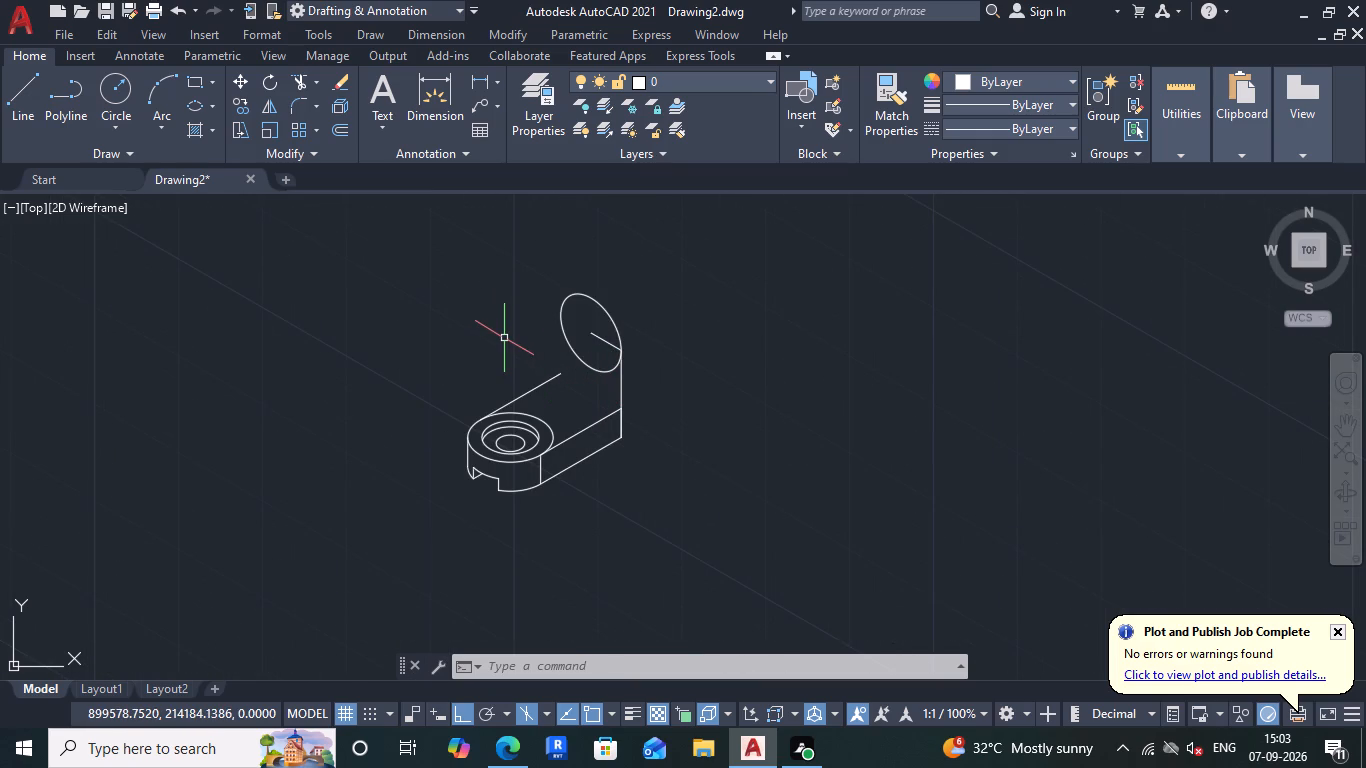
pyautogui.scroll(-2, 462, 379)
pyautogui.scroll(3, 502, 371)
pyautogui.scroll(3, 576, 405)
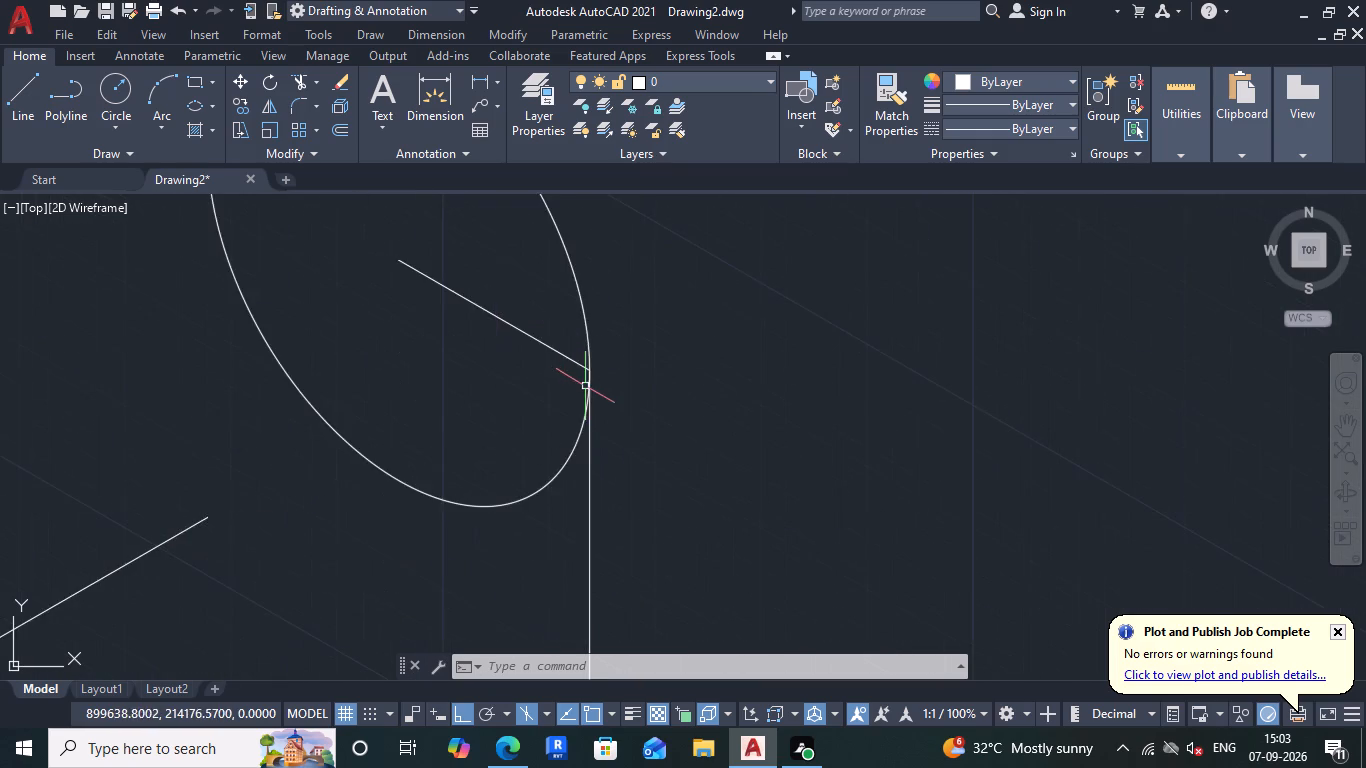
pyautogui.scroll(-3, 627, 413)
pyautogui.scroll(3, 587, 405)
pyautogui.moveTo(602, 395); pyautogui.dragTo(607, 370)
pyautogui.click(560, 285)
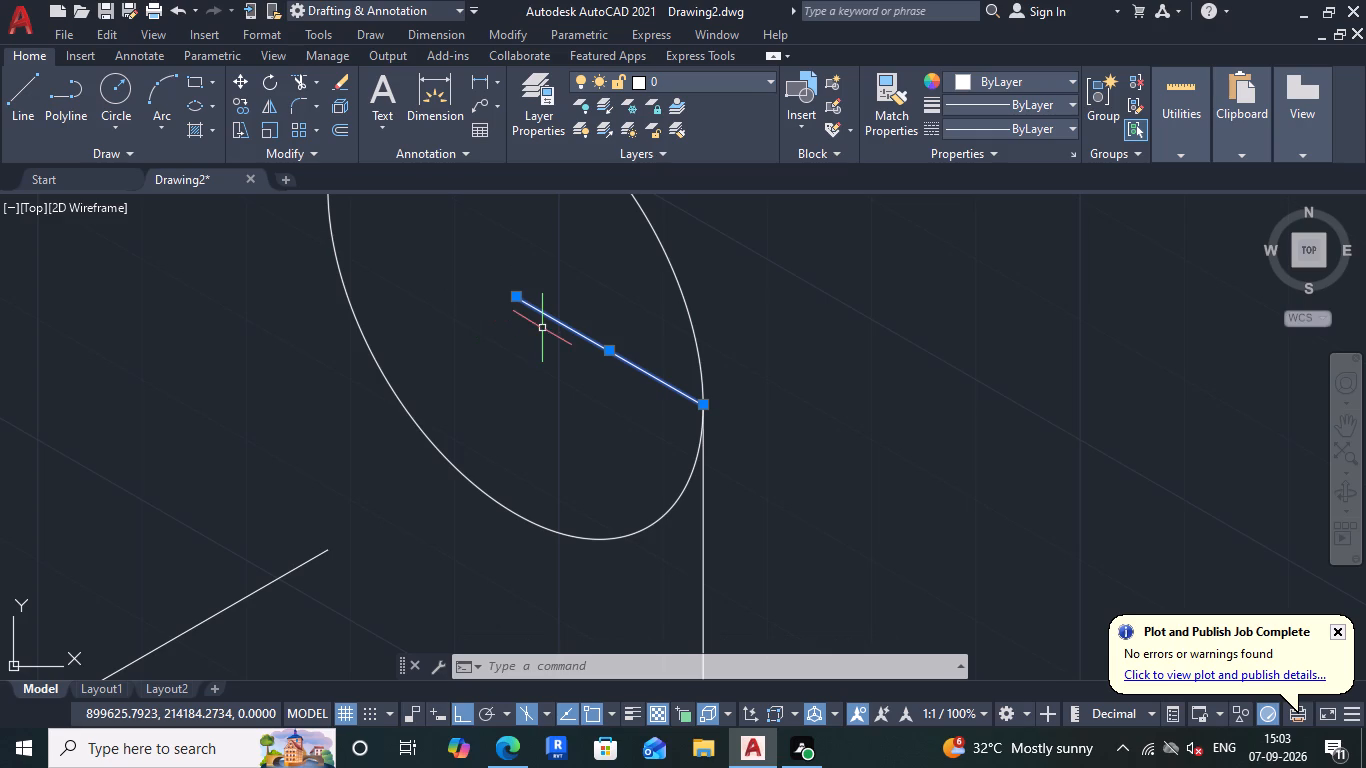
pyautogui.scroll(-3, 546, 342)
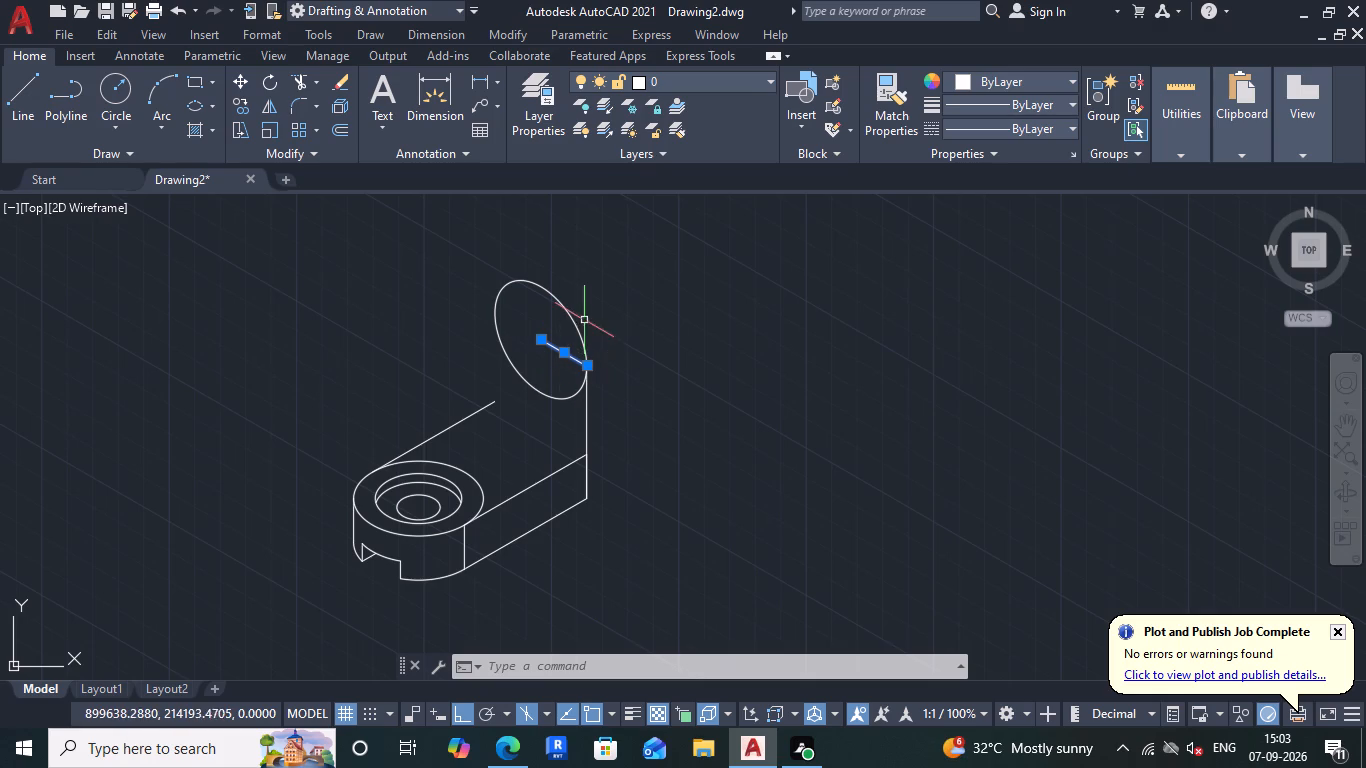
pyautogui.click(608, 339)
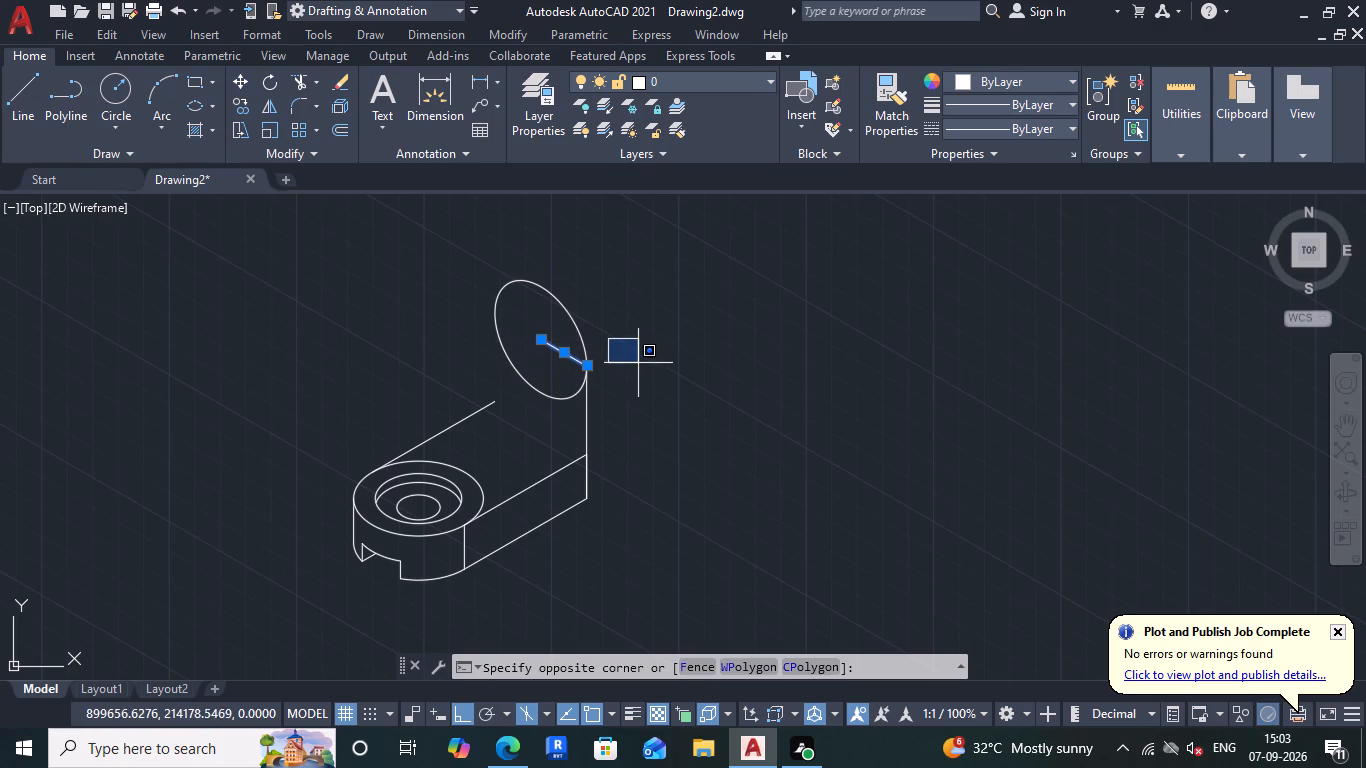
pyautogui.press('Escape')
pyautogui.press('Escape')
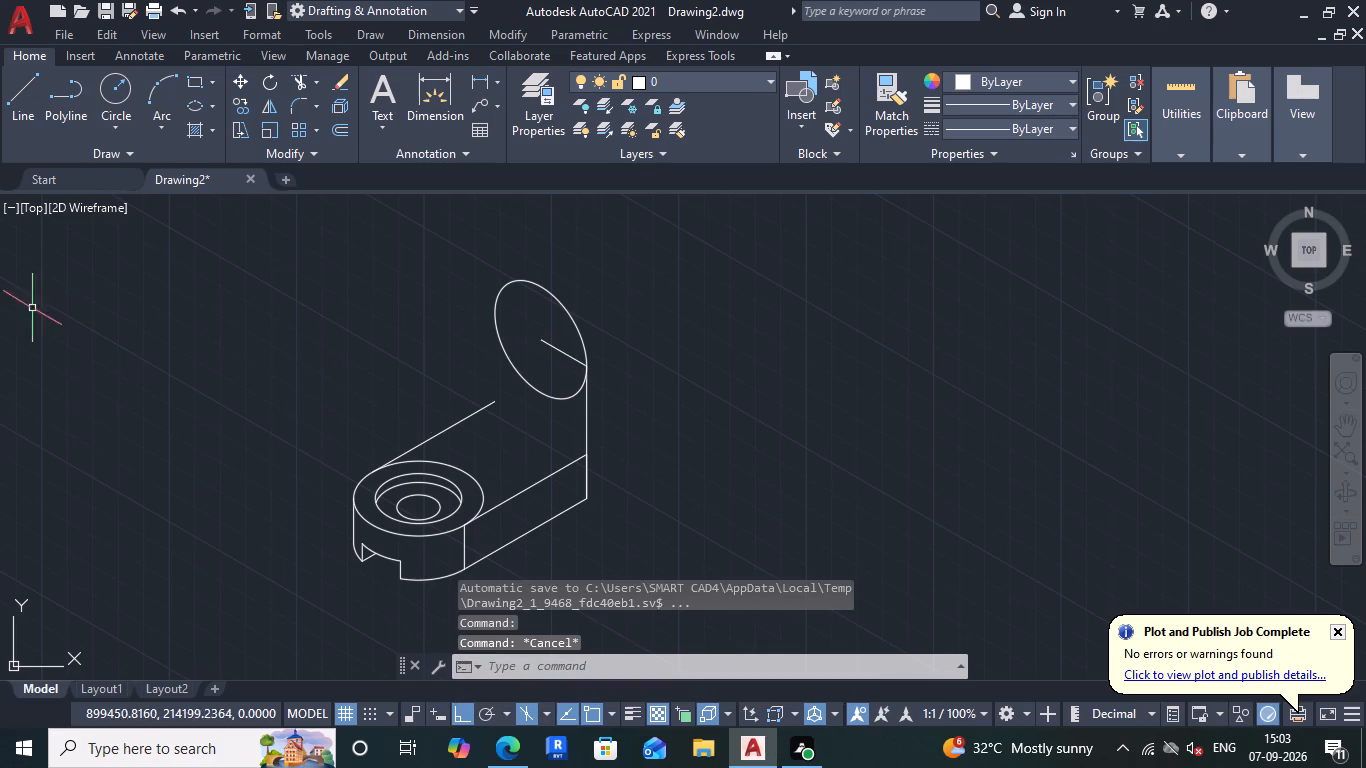
# Draw a line about 28 units long at 150° from the 18-unit line's free end, past the far side of the isocircle.
pyautogui.scroll(1, 577, 362)
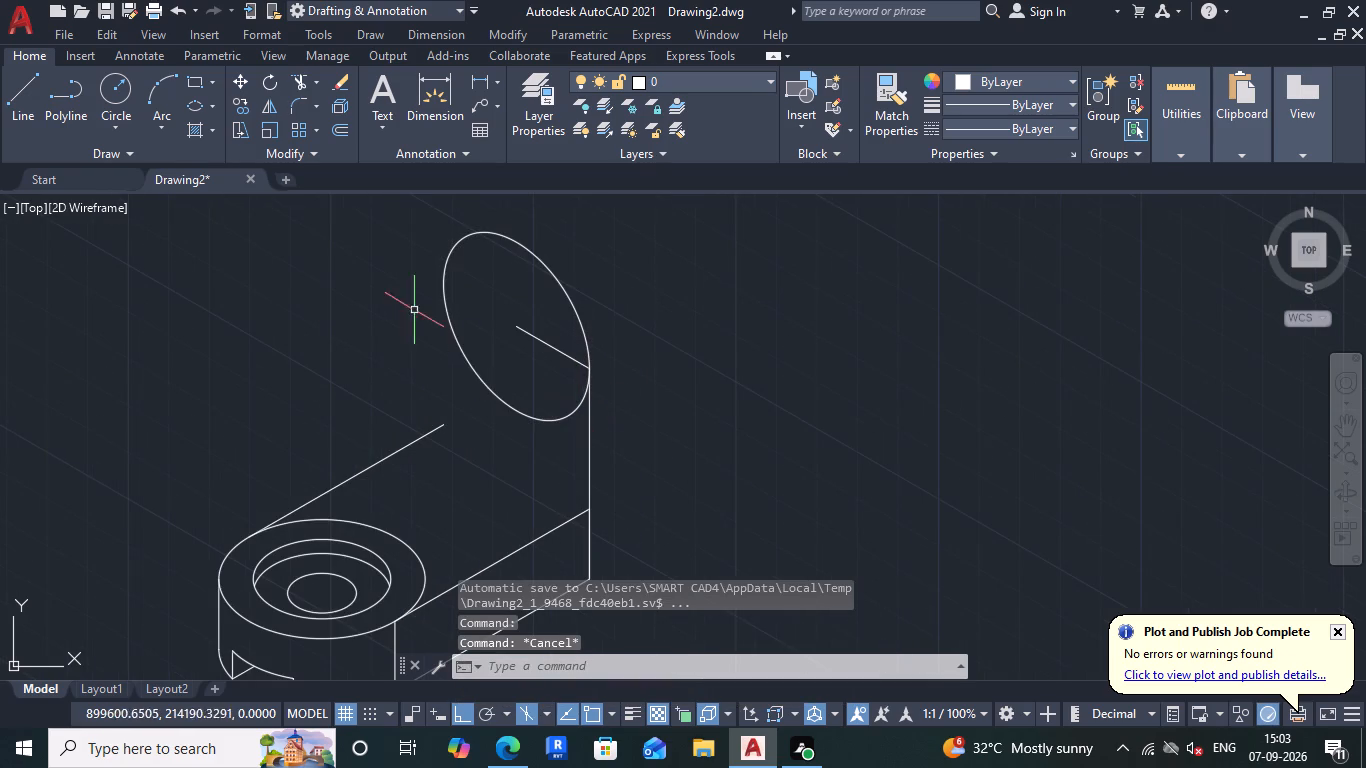
pyautogui.click(0, 100)
pyautogui.click(10, 107)
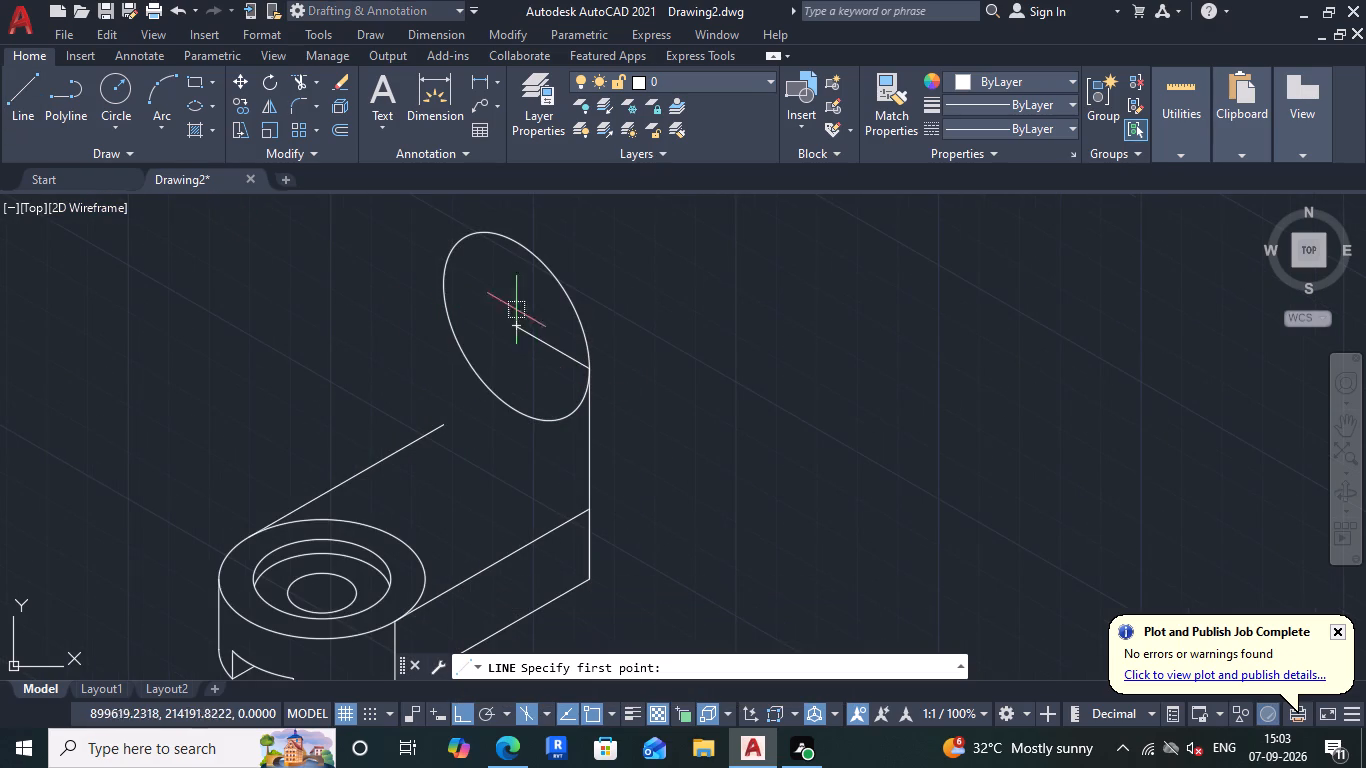
pyautogui.click(512, 327)
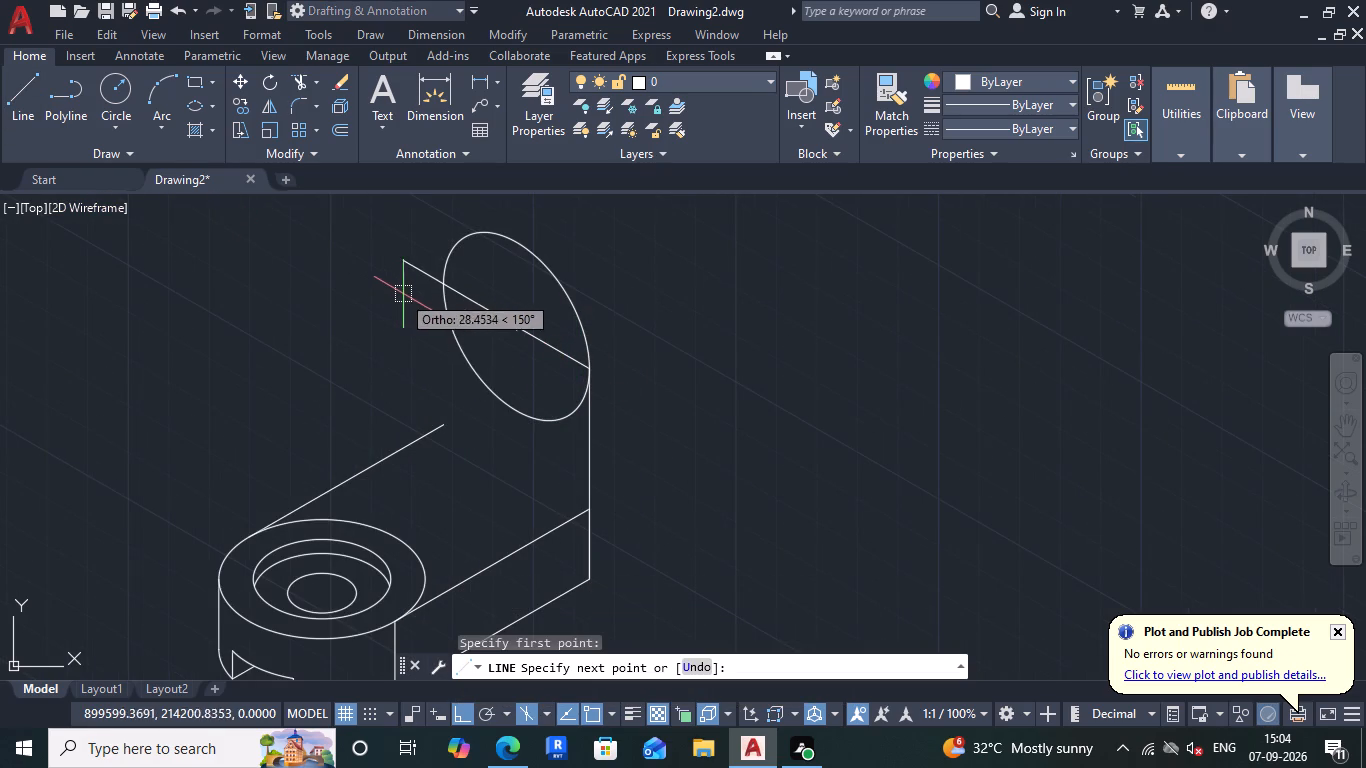
pyautogui.click(407, 295)
pyautogui.press('Escape')
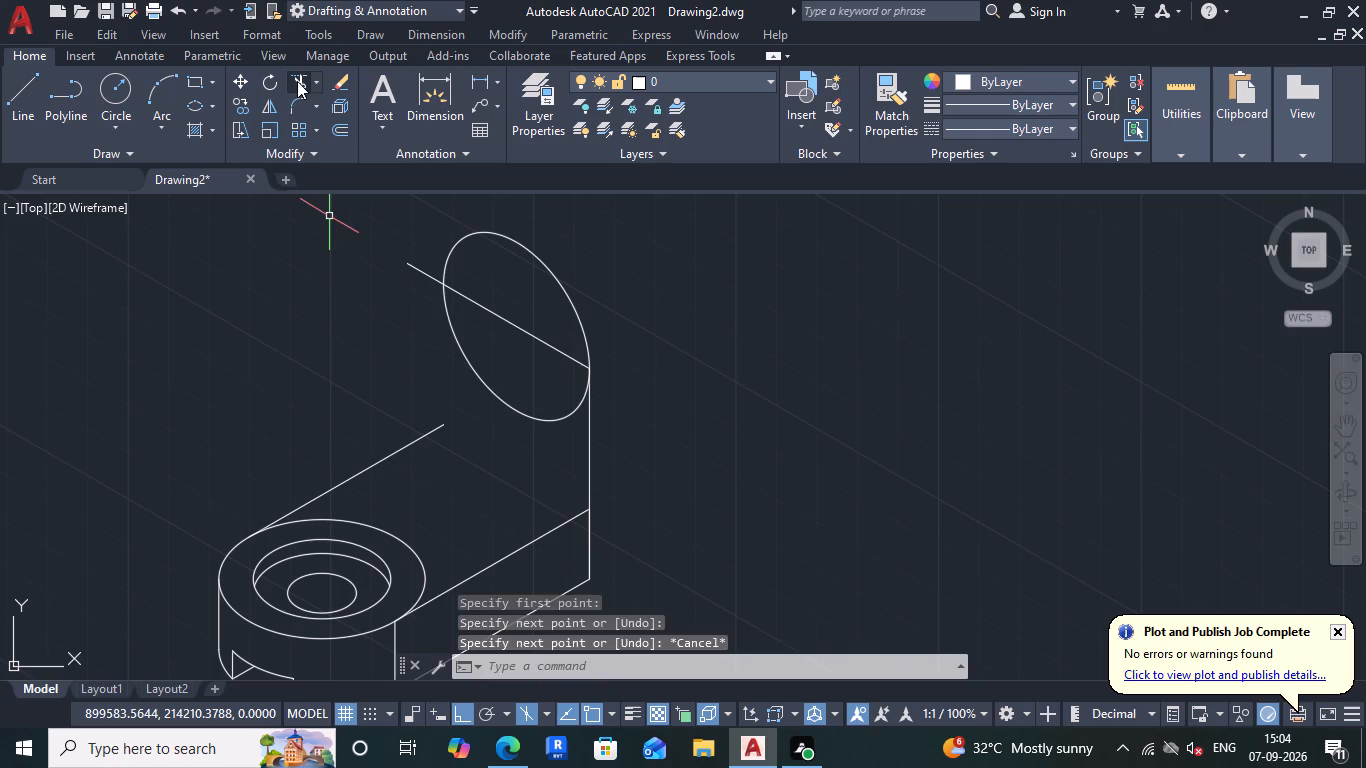
# Trim the line's overhang outside the isocircle and remove the isocircle's lower half below the slanted line.
pyautogui.click(297, 81)
pyautogui.moveTo(423, 250); pyautogui.dragTo(420, 298)
pyautogui.moveTo(431, 327); pyautogui.dragTo(498, 360)
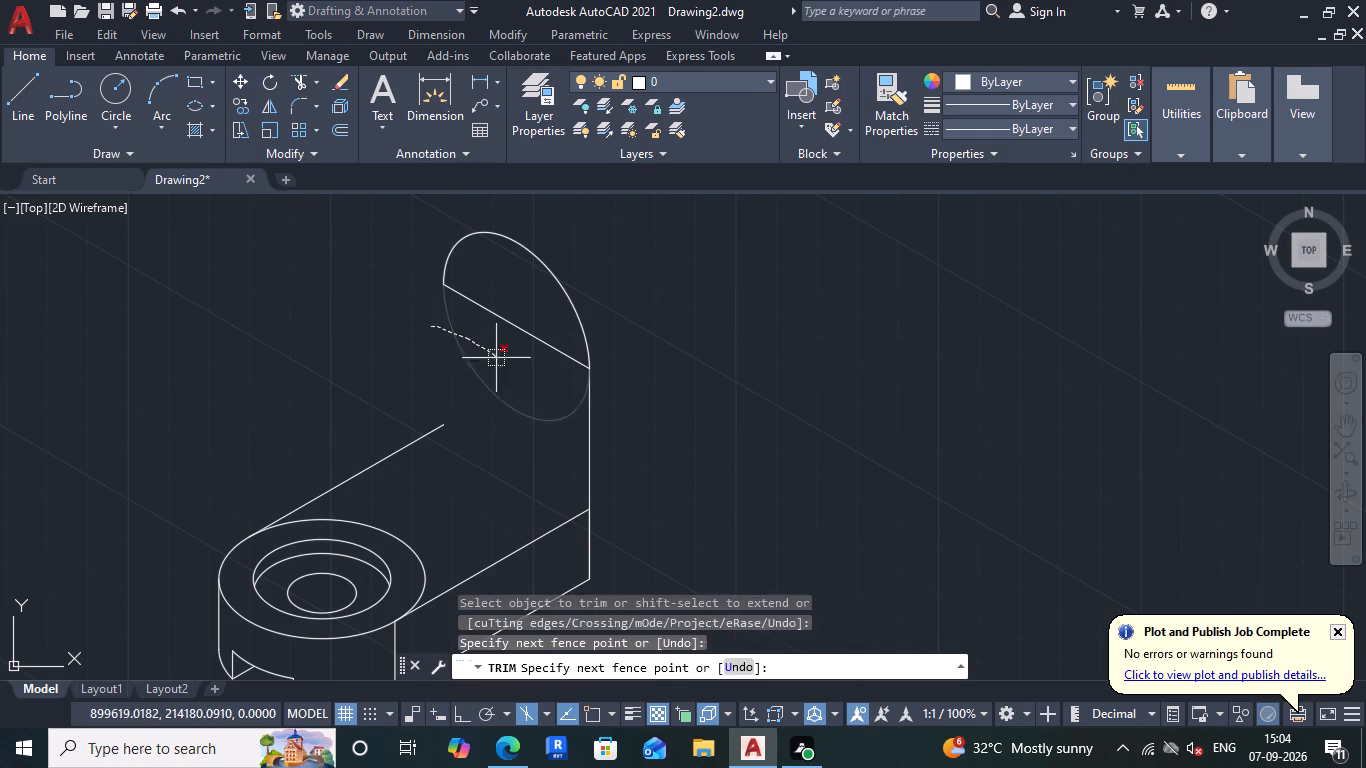
pyautogui.moveTo(498, 360); pyautogui.dragTo(519, 391)
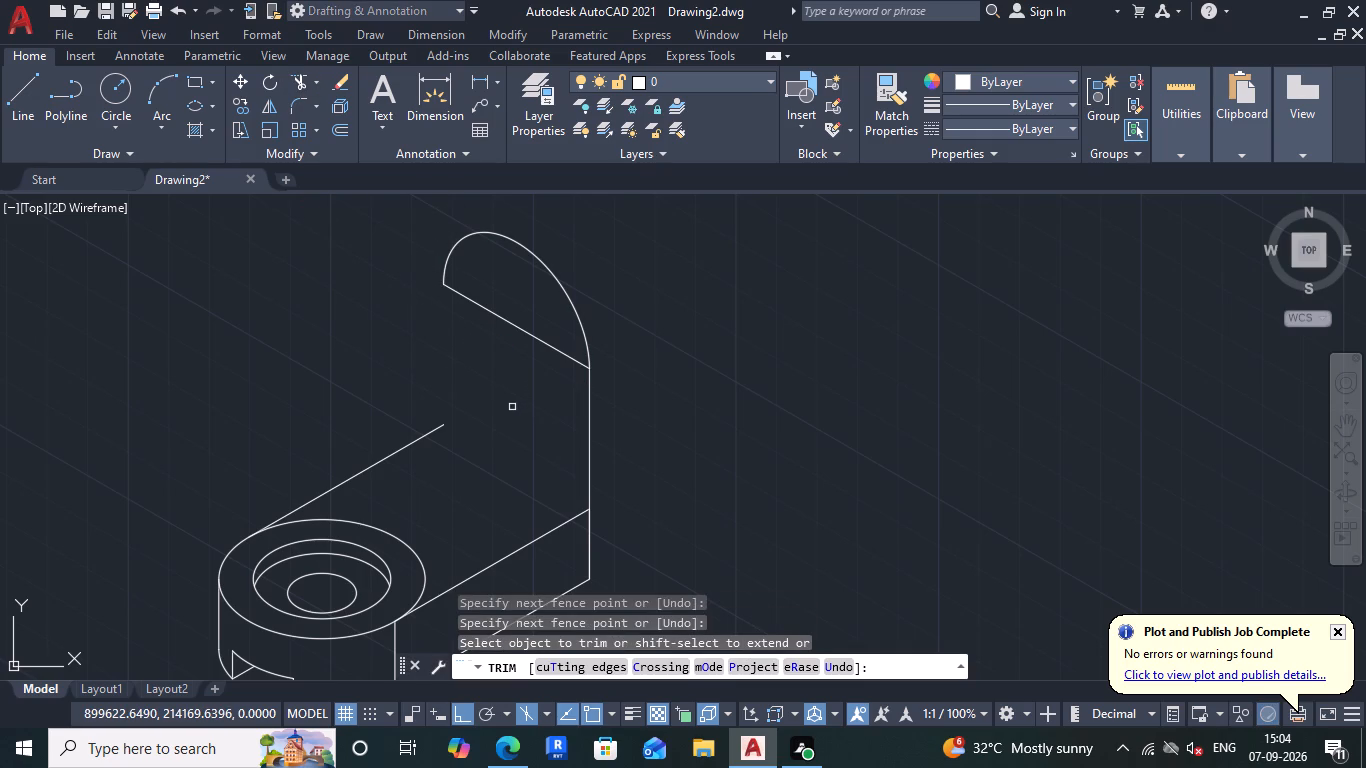
pyautogui.scroll(1, 507, 406)
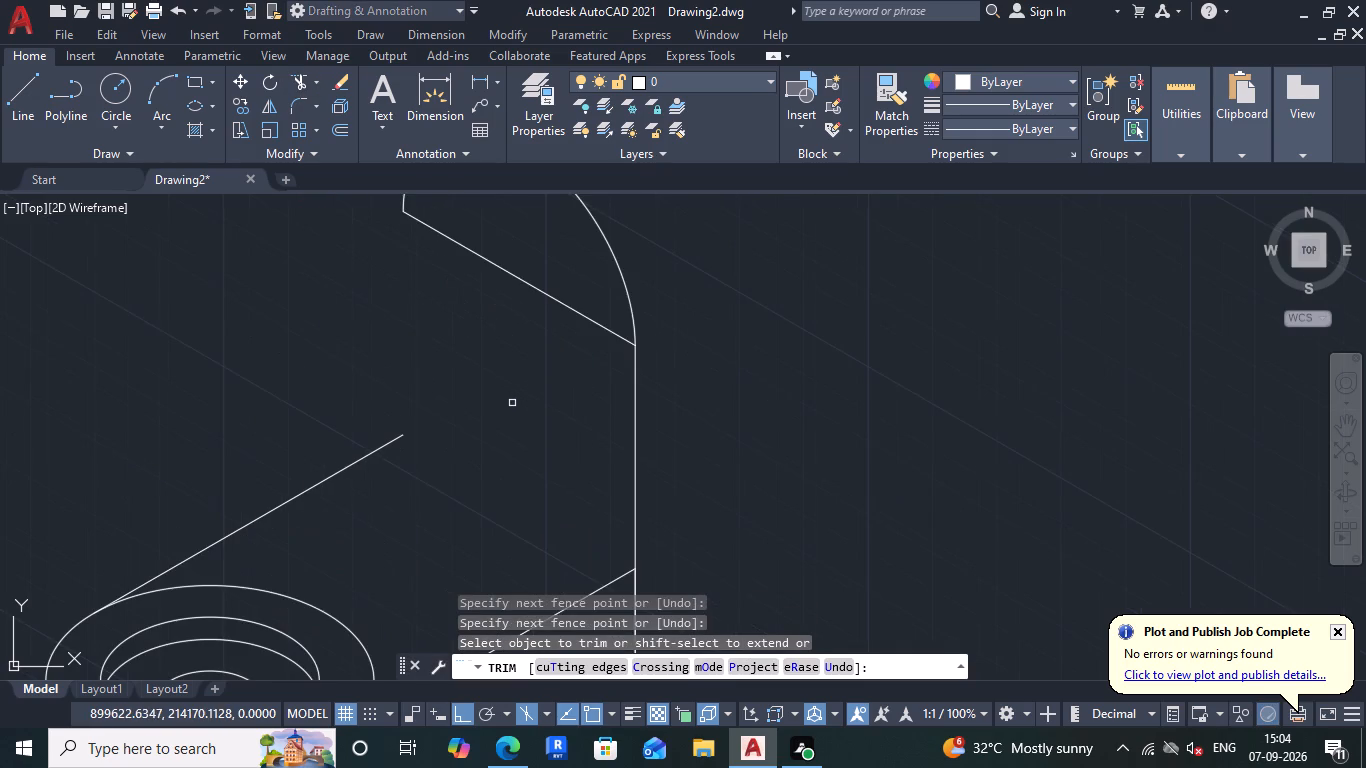
pyautogui.scroll(-2, 520, 412)
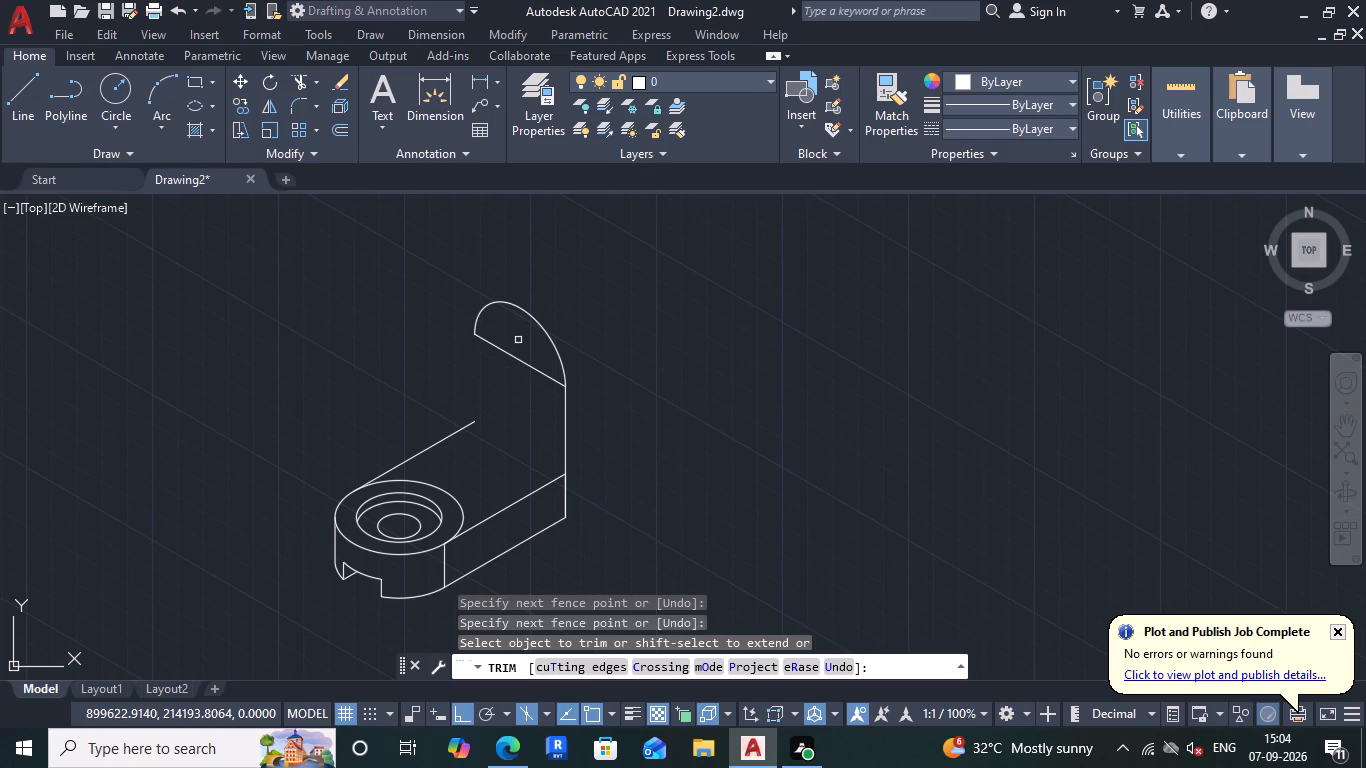
pyautogui.press('Escape')
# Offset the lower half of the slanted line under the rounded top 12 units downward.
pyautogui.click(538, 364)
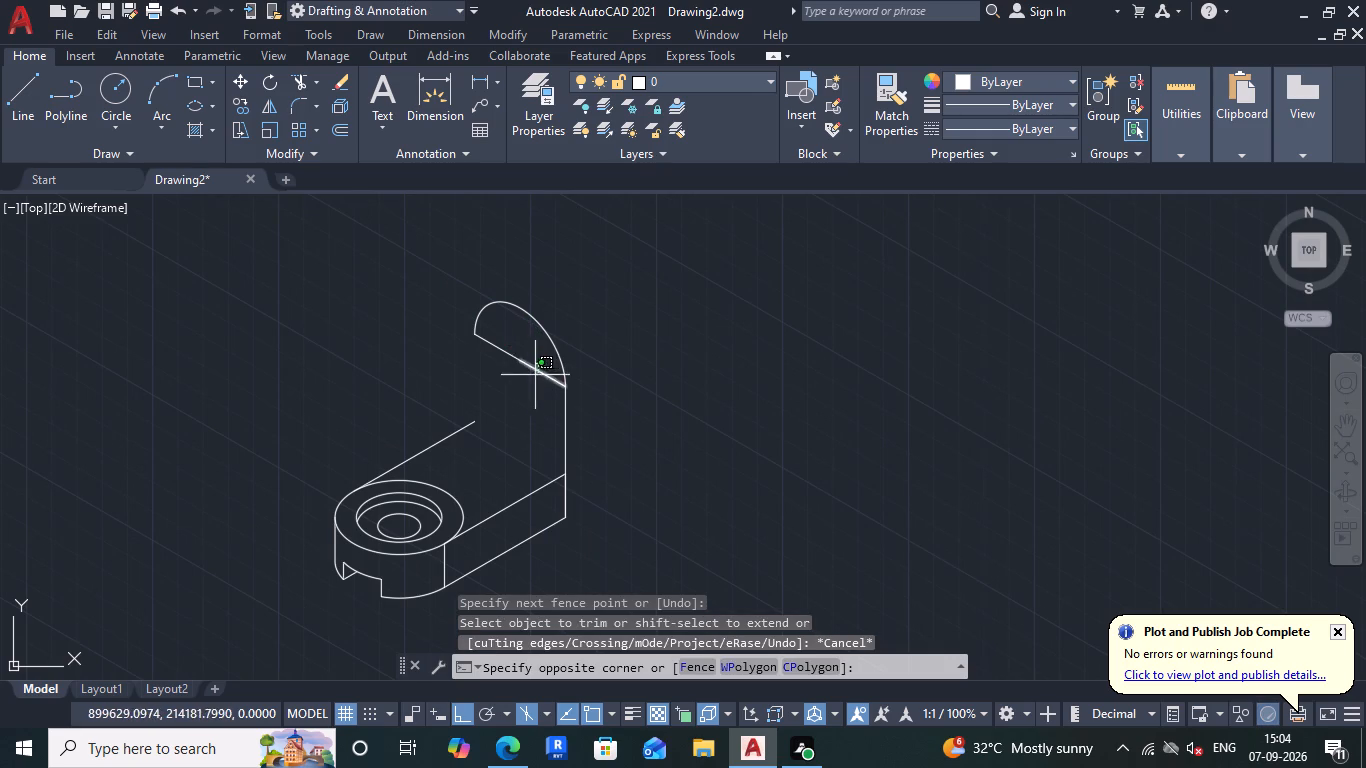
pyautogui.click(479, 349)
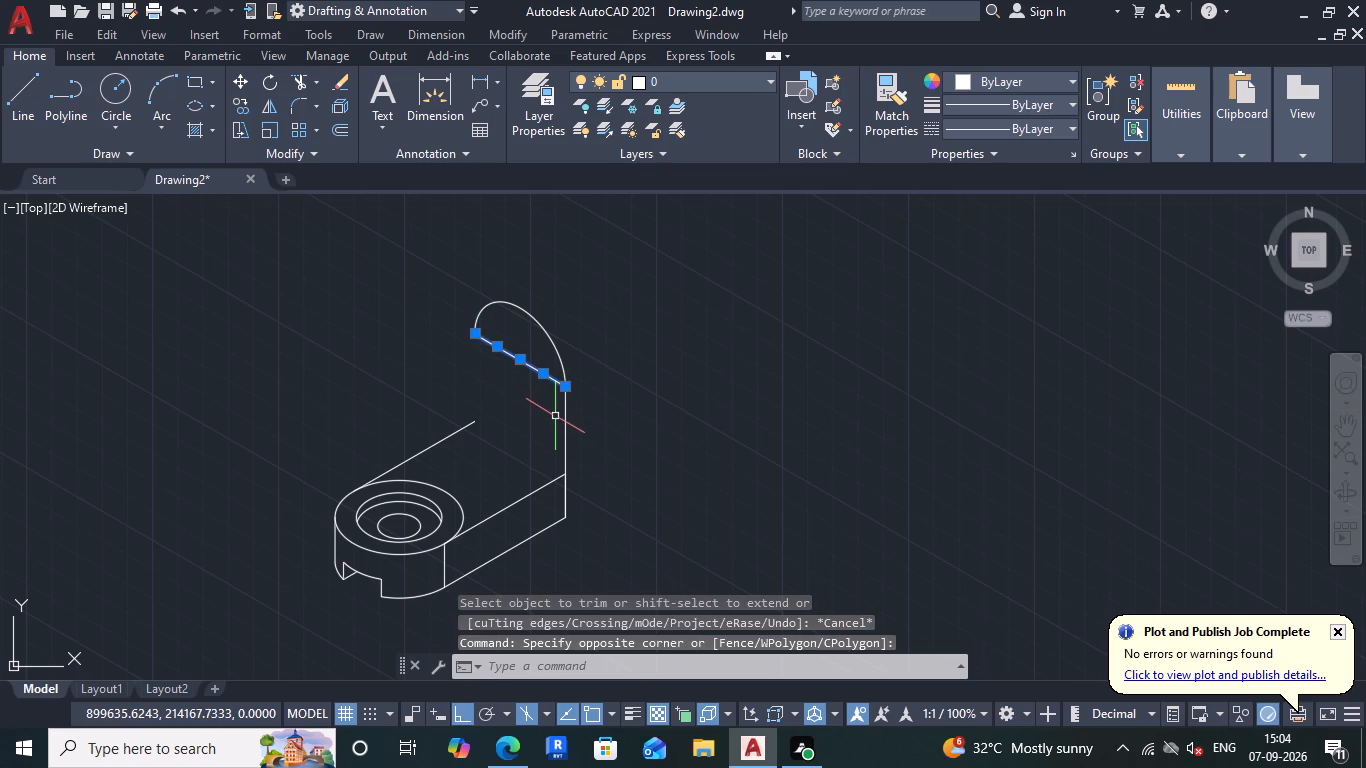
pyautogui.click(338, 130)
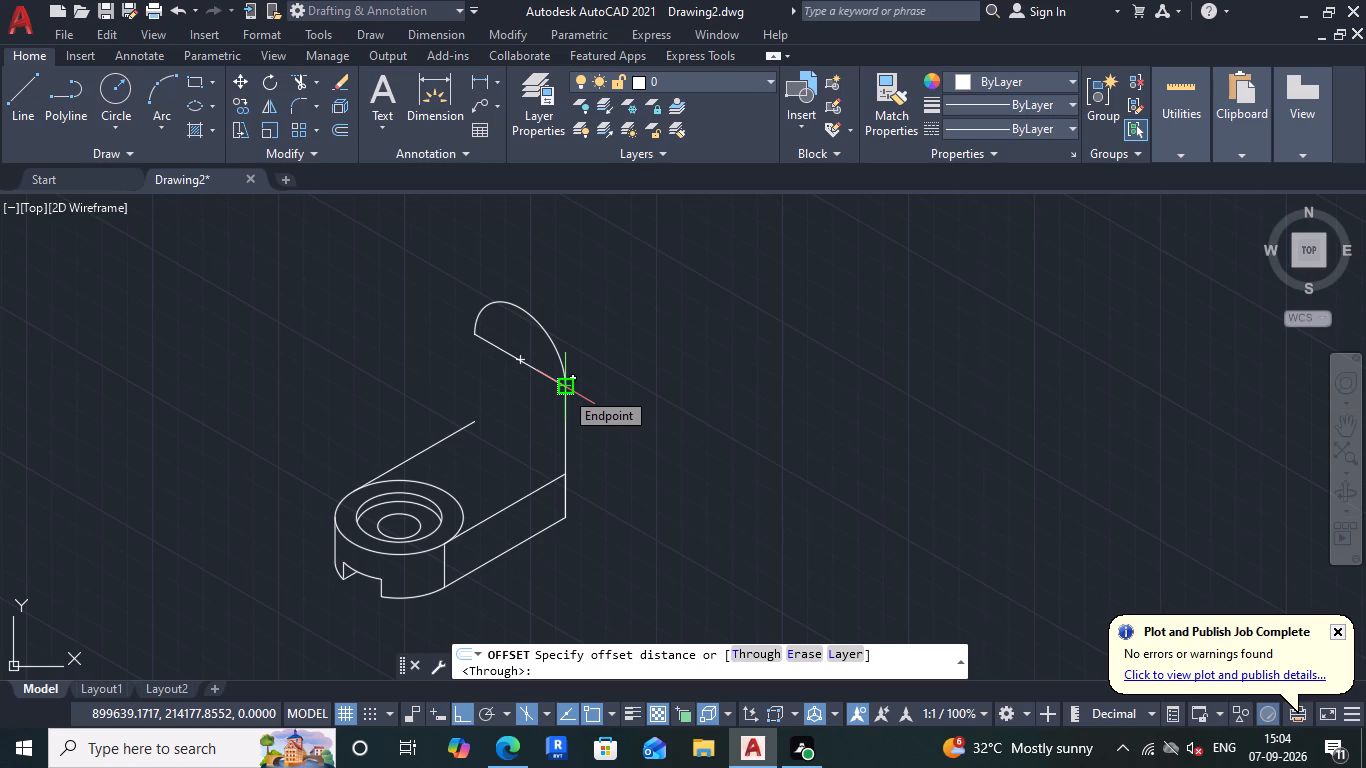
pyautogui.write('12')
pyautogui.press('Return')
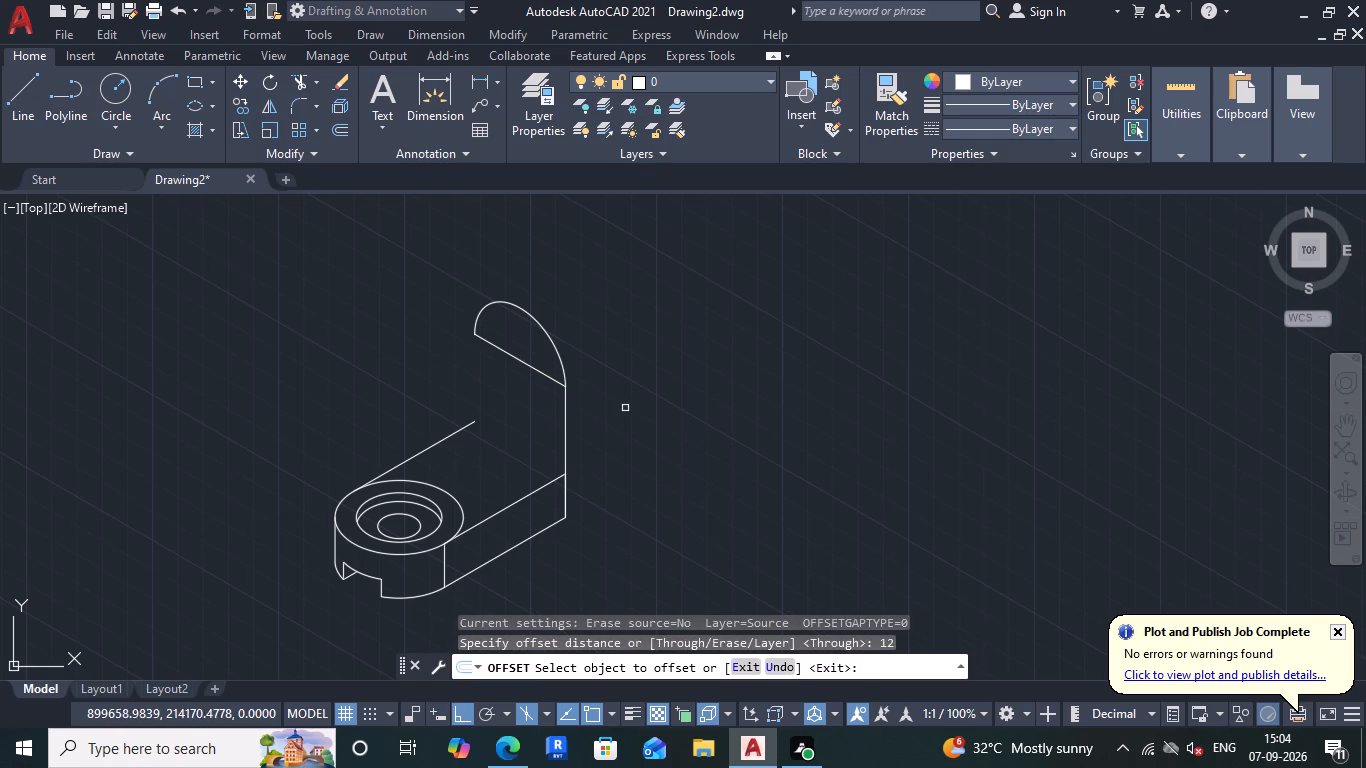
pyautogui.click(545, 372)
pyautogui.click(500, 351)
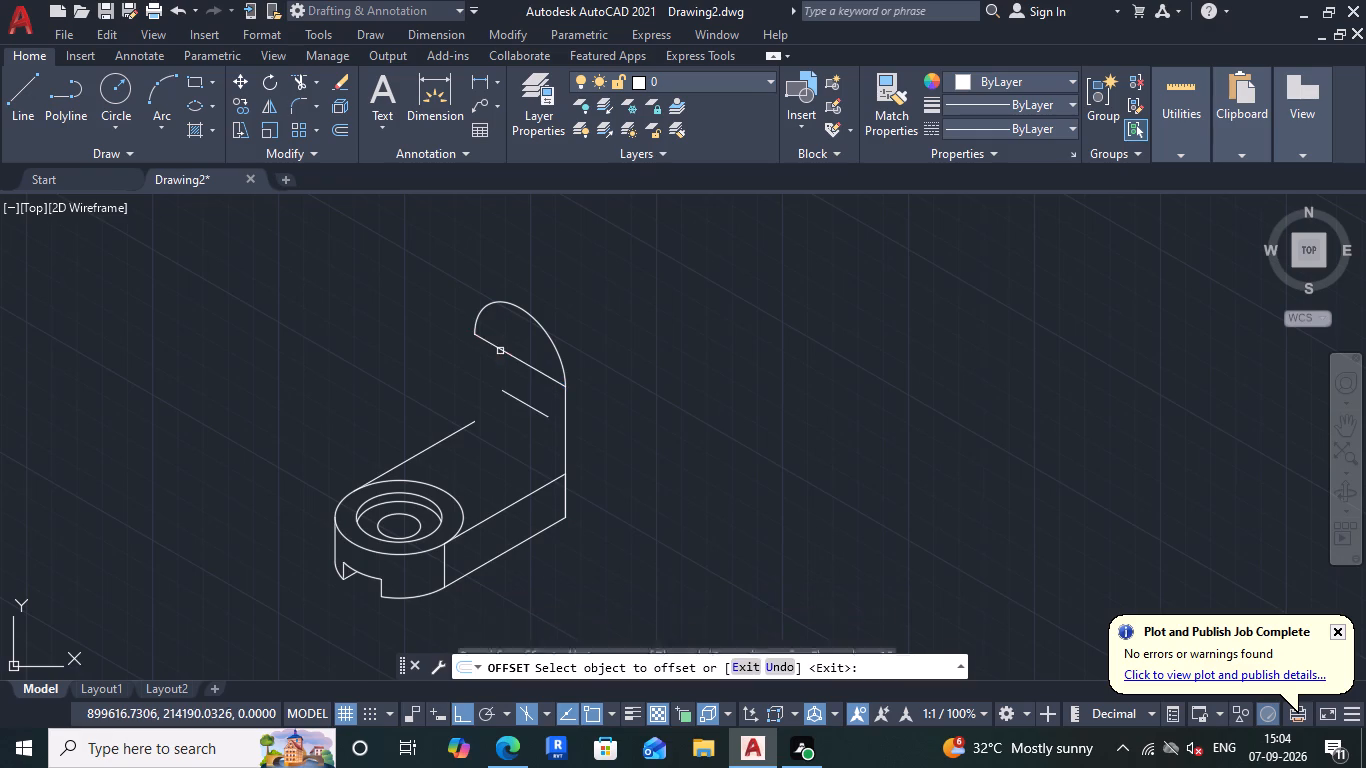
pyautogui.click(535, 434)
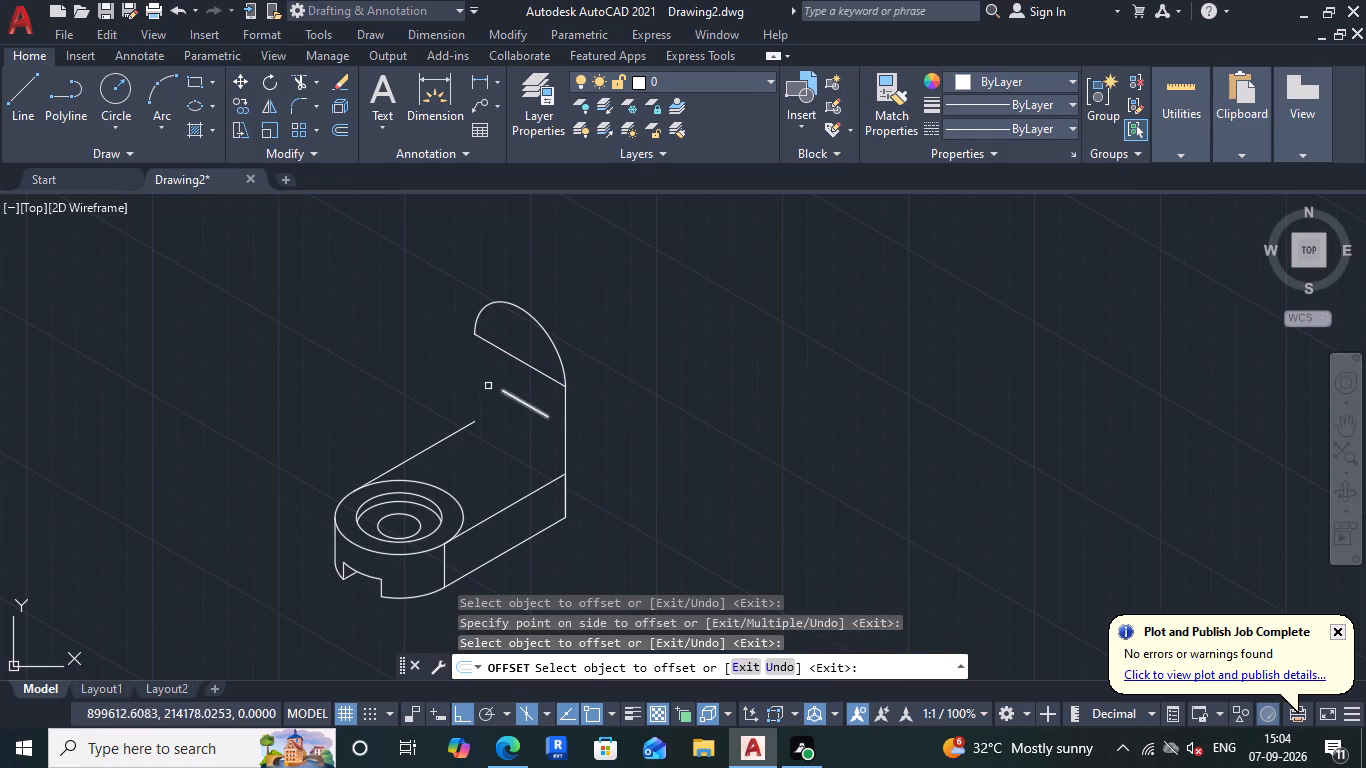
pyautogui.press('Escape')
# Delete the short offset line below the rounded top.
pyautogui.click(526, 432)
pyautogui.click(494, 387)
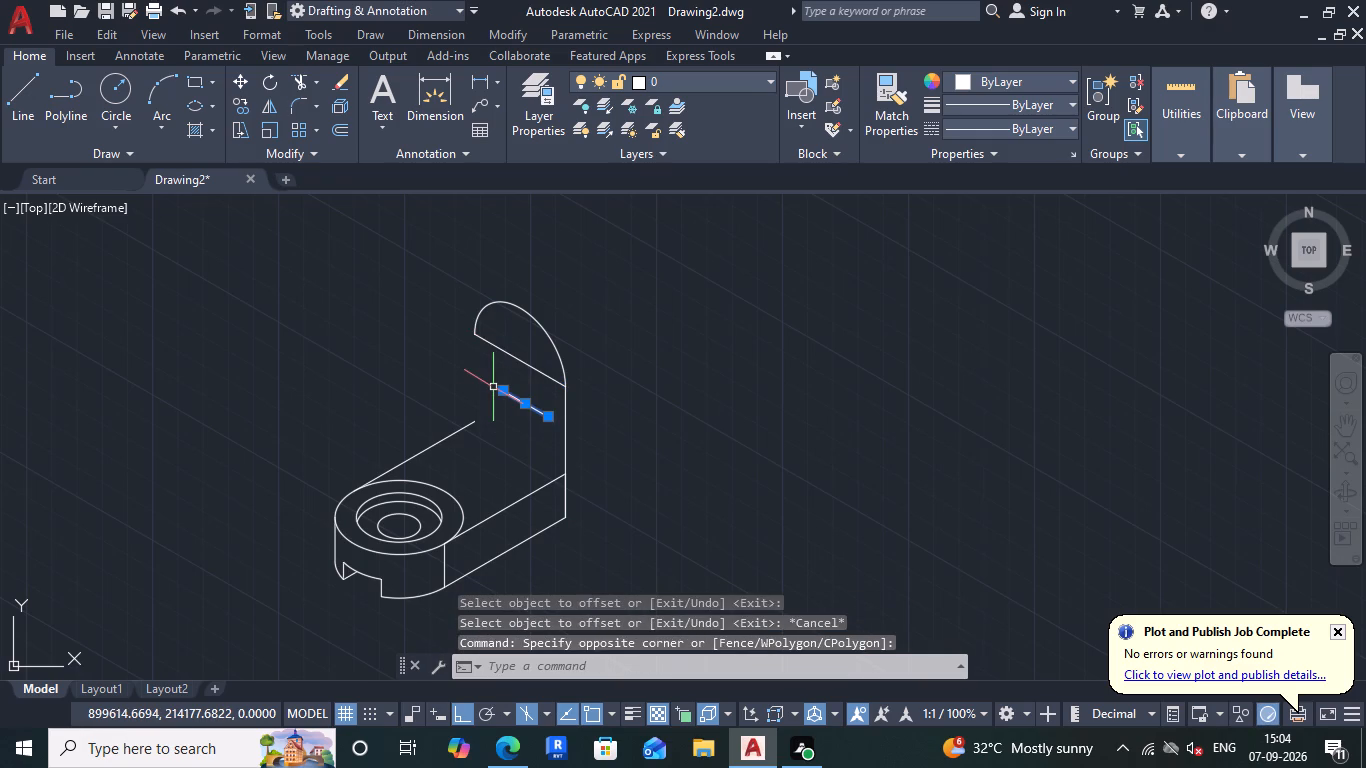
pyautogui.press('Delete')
# Join the two collinear segments of the slanted line under the rounded top into one line.
pyautogui.click(537, 375)
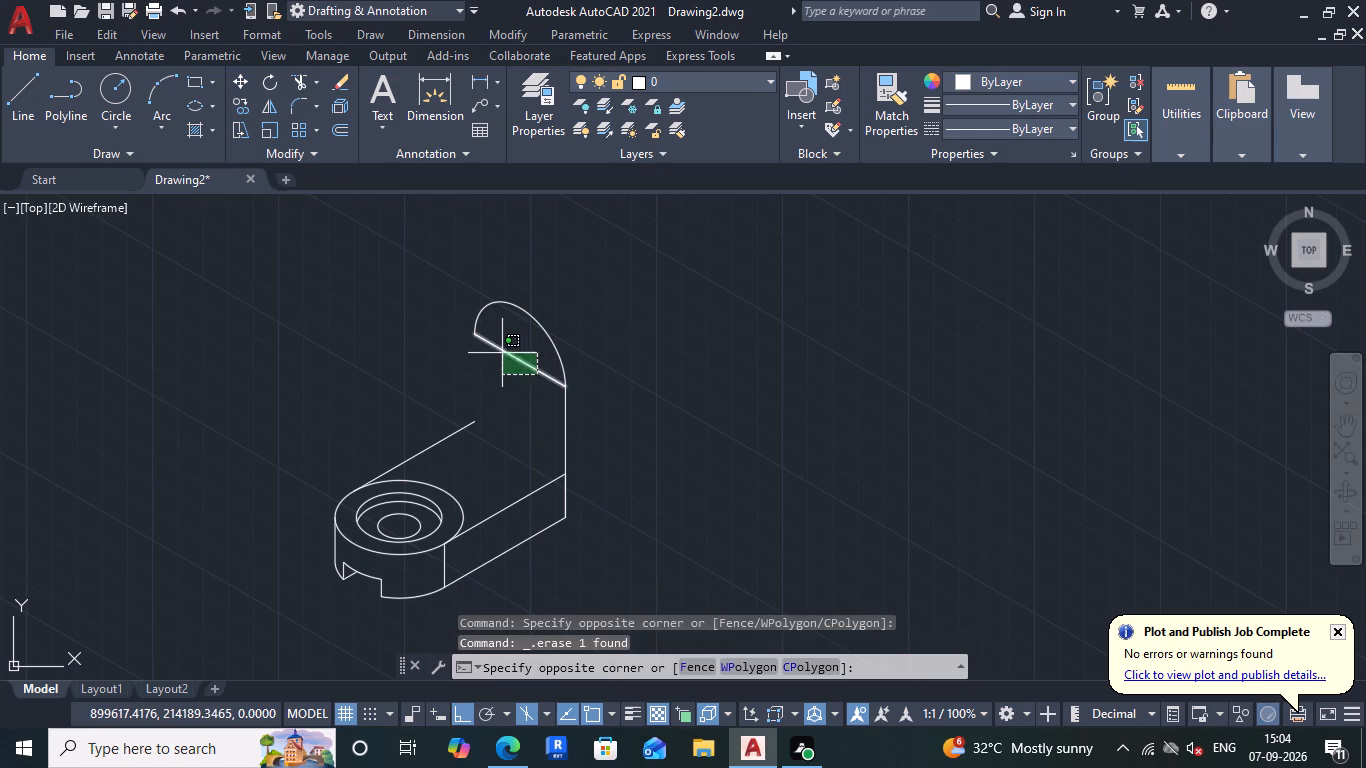
pyautogui.click(502, 353)
pyautogui.write('join')
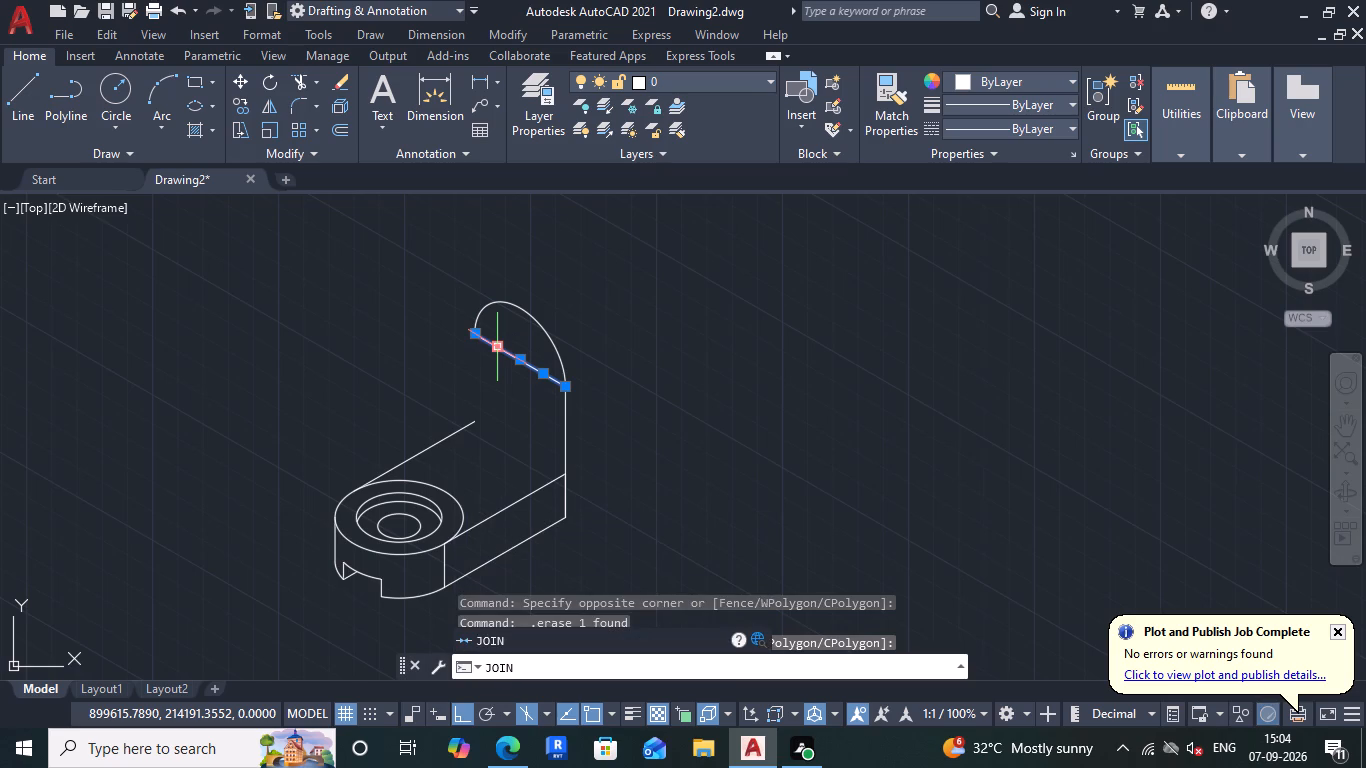
pyautogui.press('t')
pyautogui.press('BackSpace')
pyautogui.press('Return')
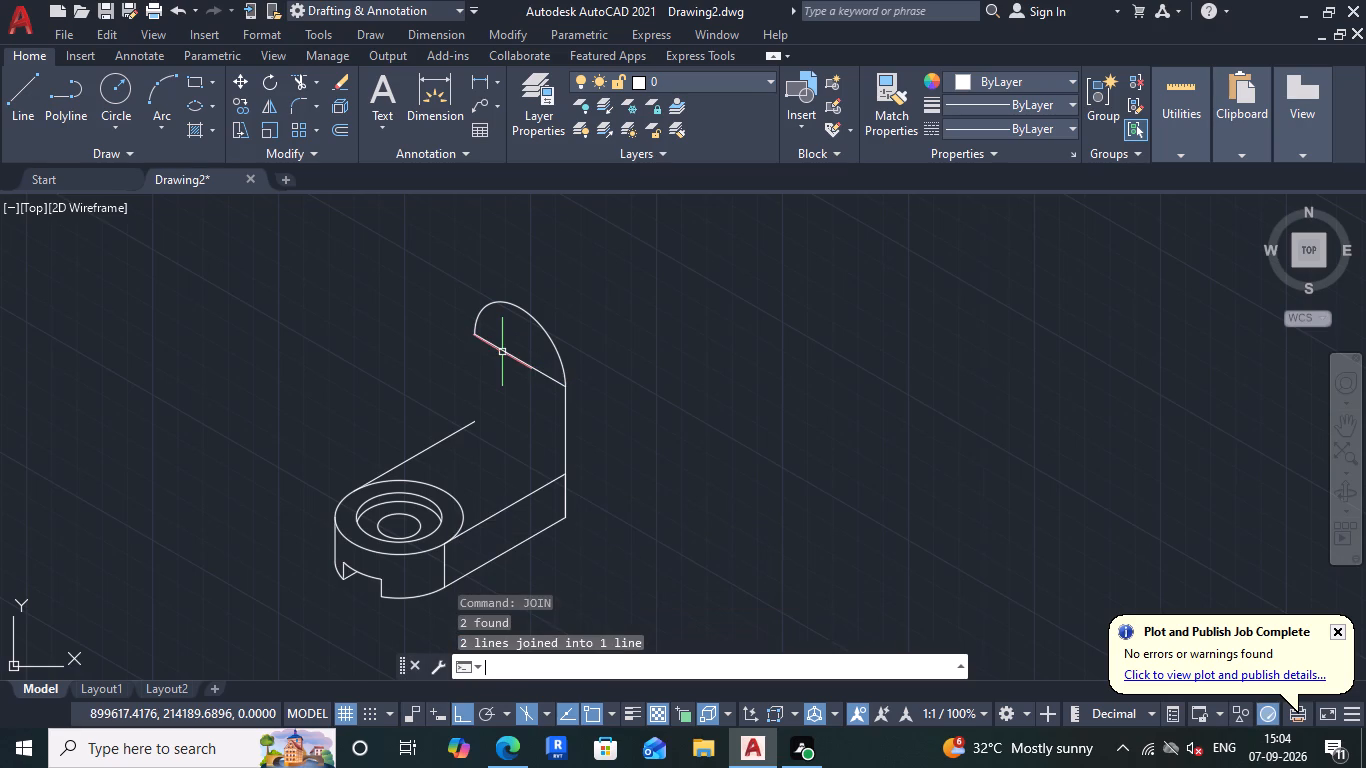
# Offset the full slanted line under the rounded top 12 units downward.
pyautogui.click(539, 388)
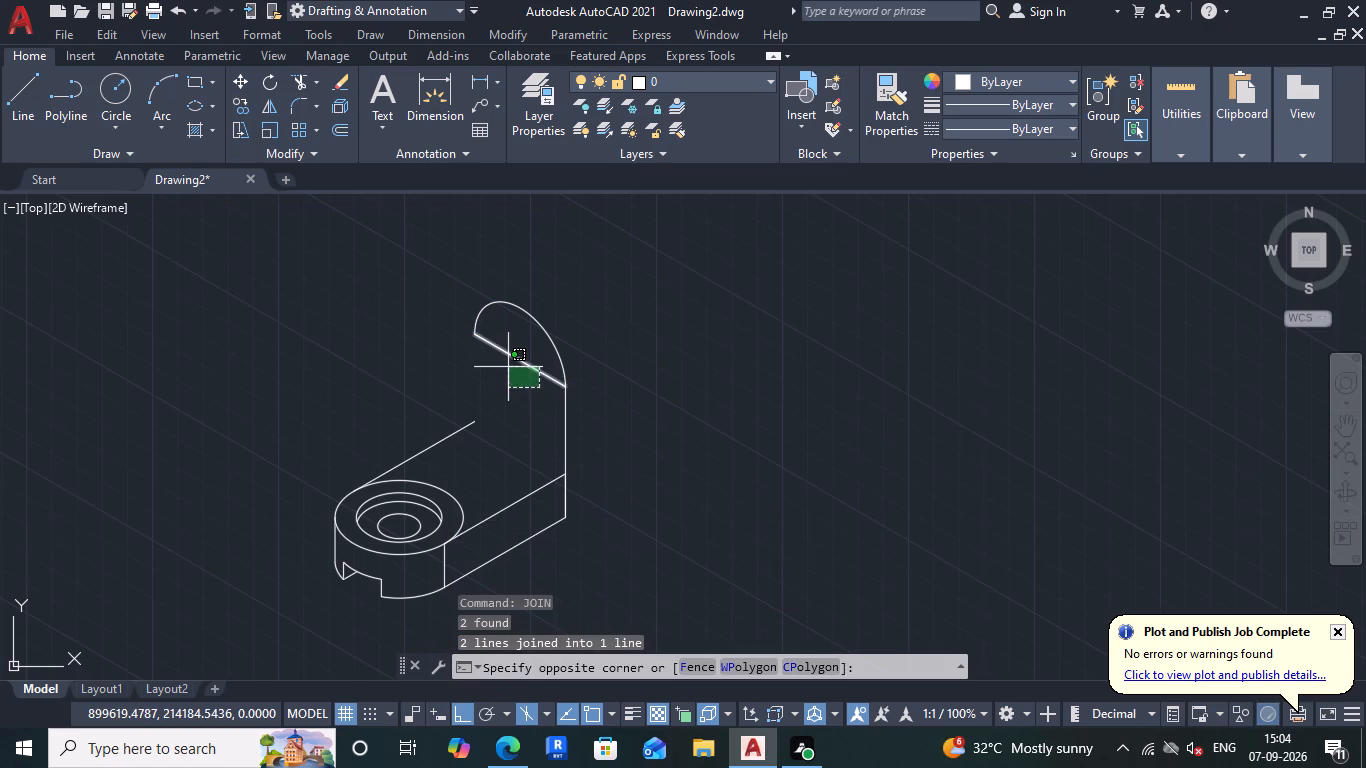
pyautogui.click(508, 366)
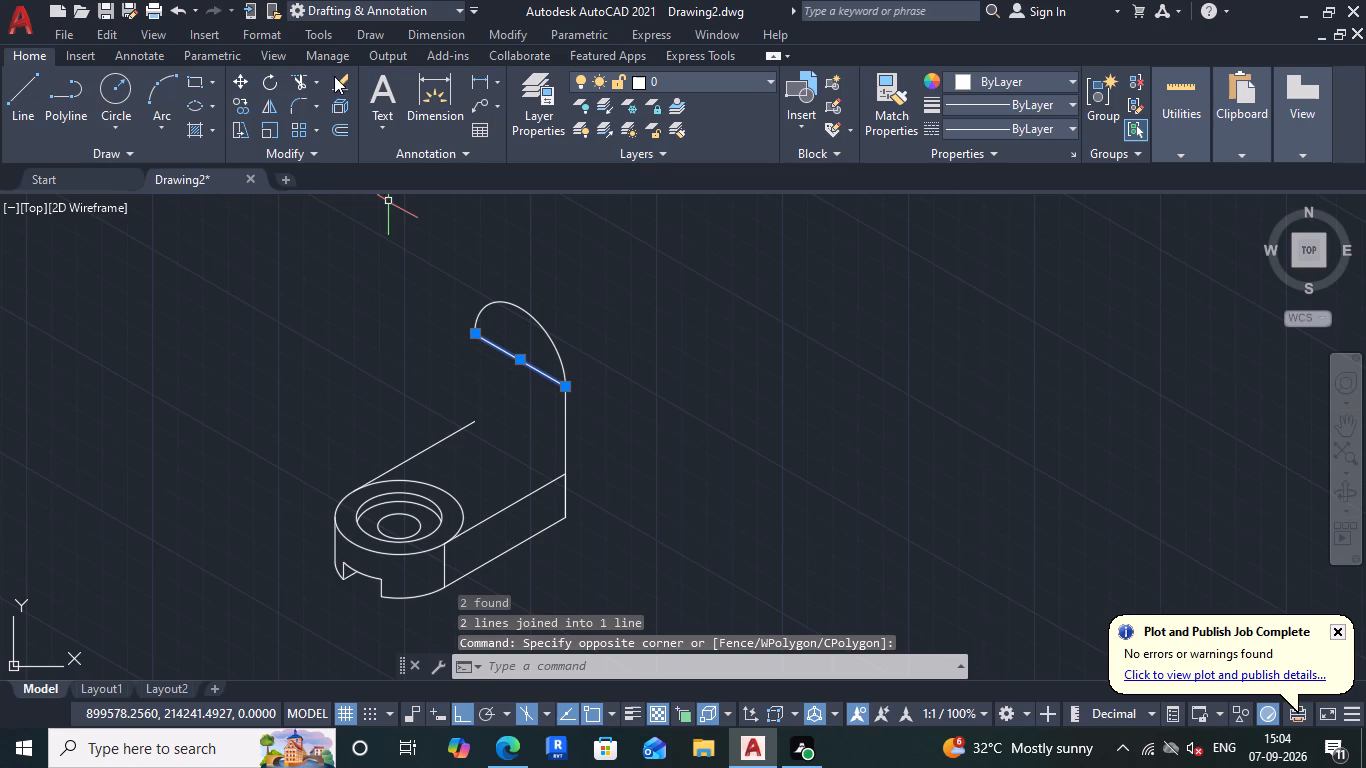
pyautogui.click(338, 127)
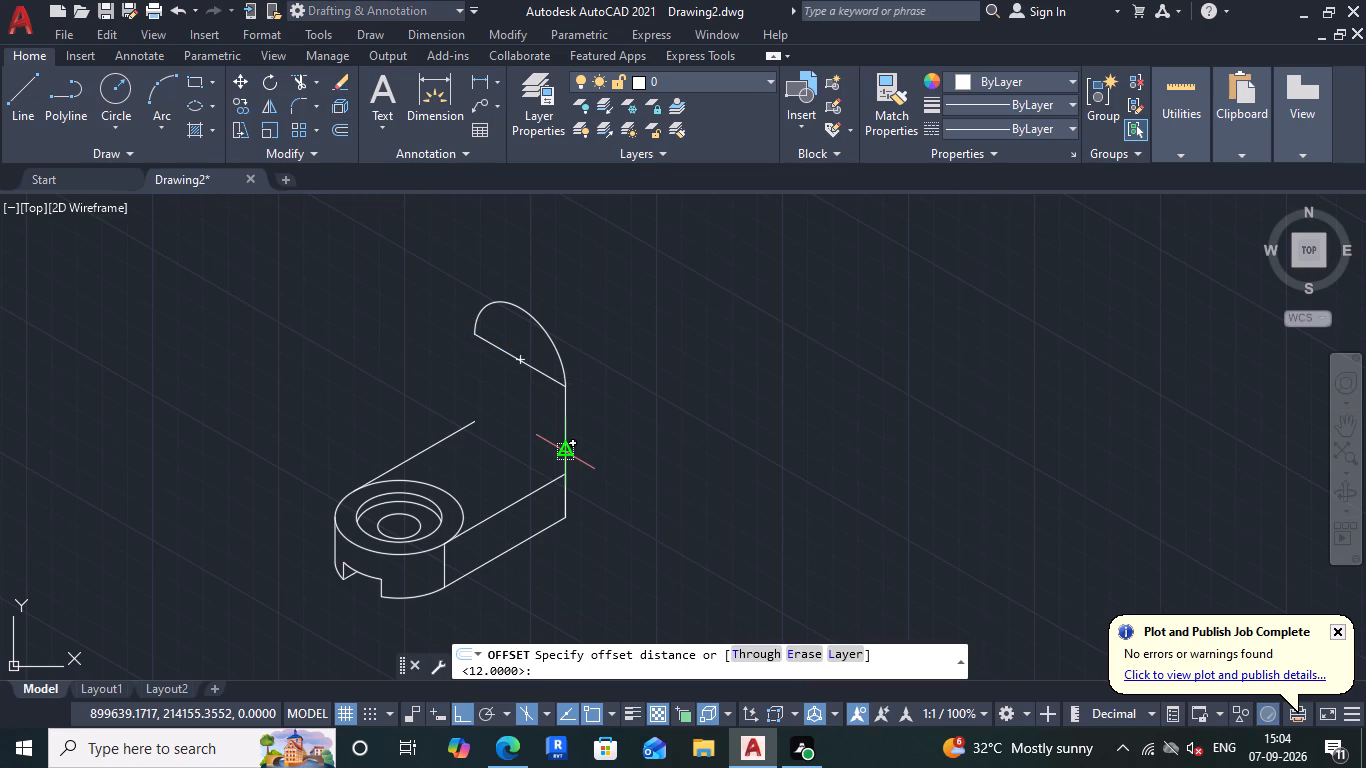
pyautogui.press('1')
pyautogui.press('2')
pyautogui.press('Return')
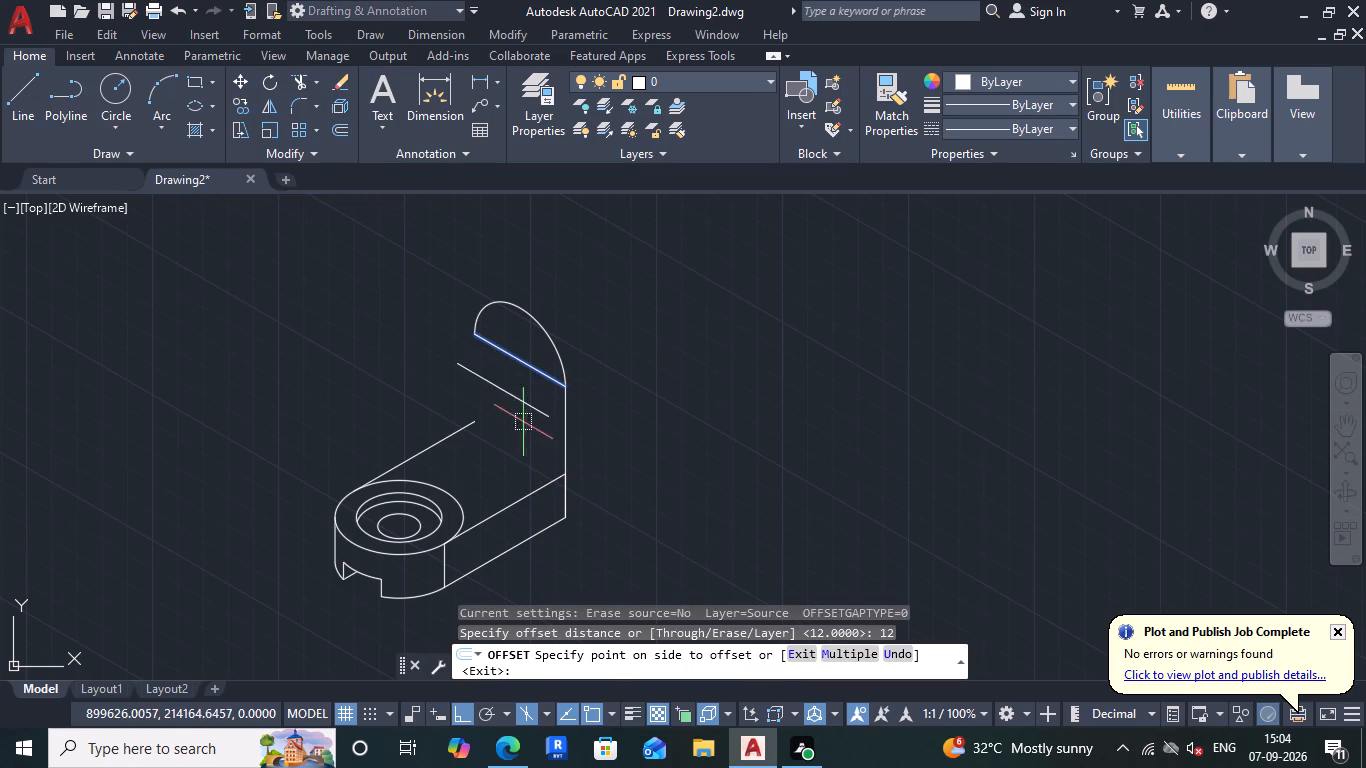
pyautogui.click(518, 423)
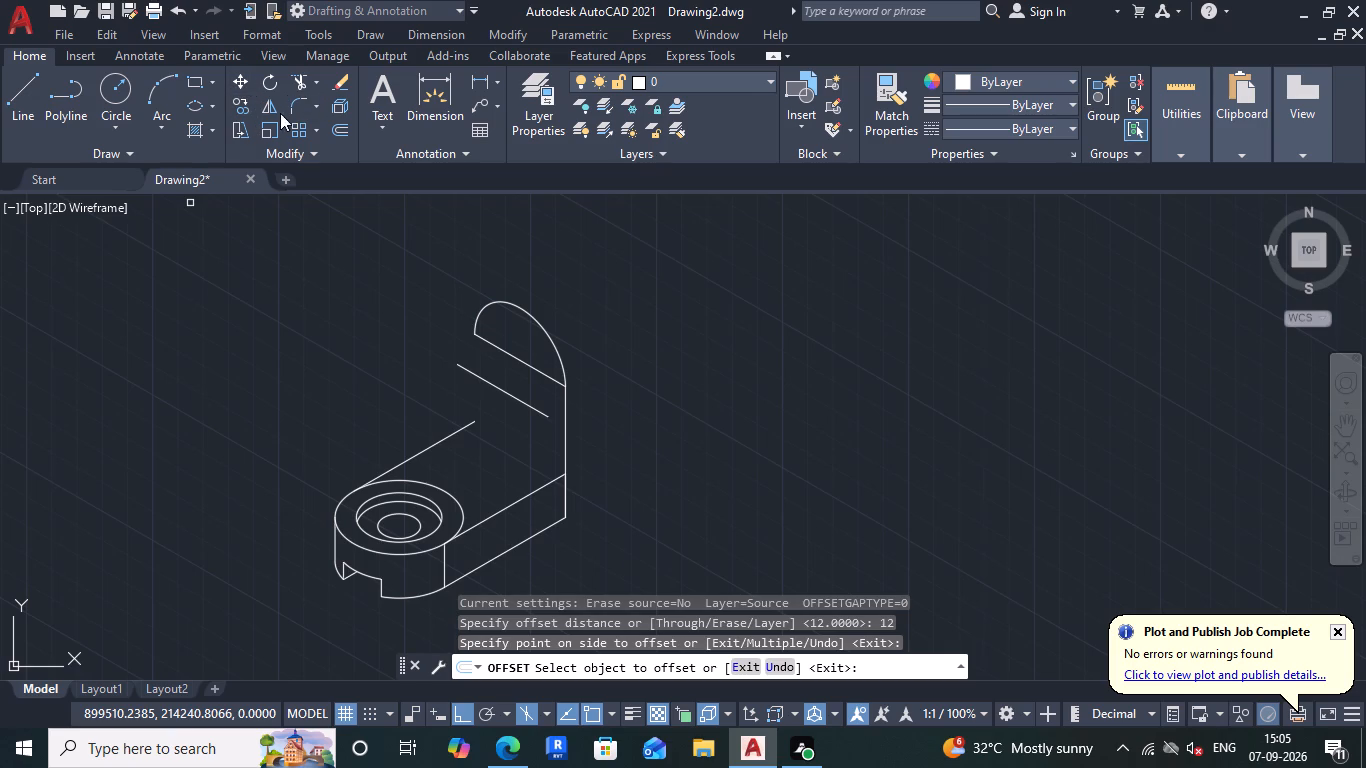
# Extend the lower end of the offset line to the upright's vertical edge.
pyautogui.click(293, 83)
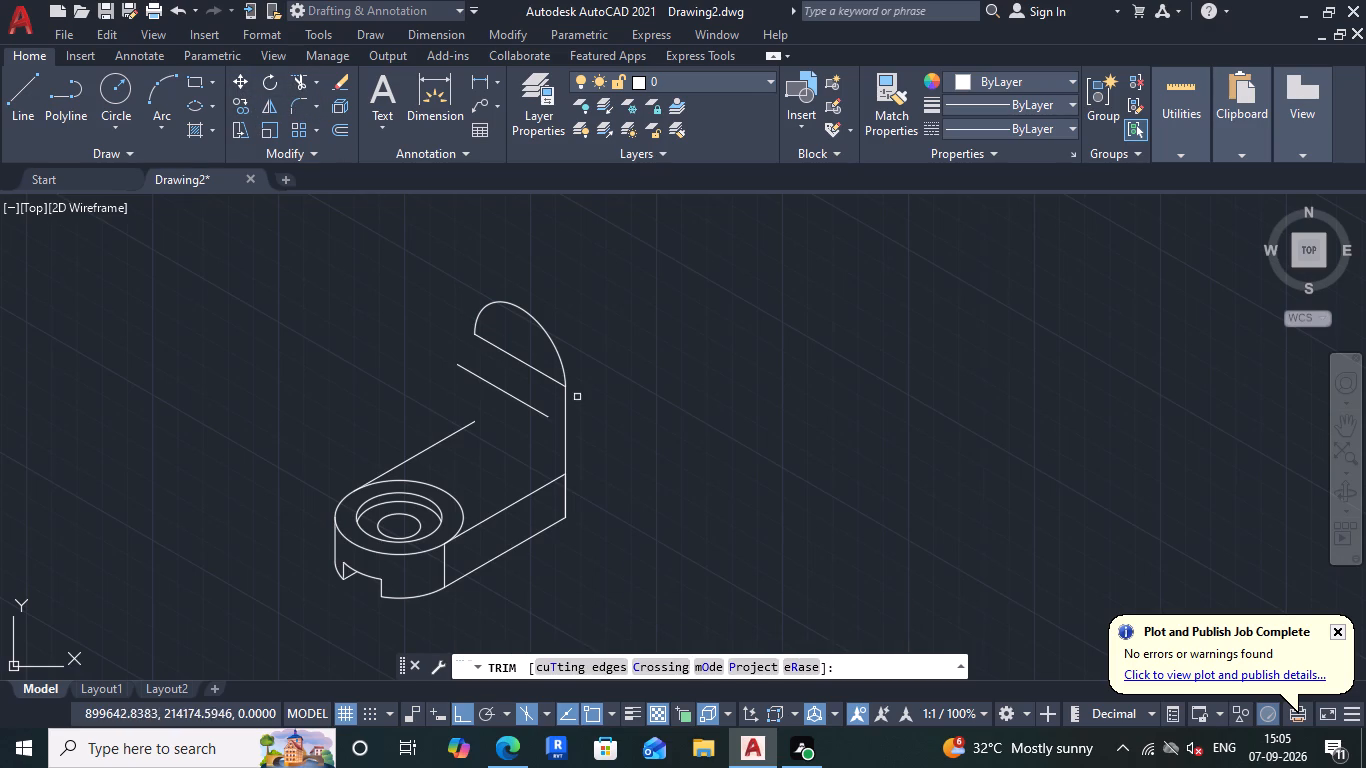
pyautogui.keyDown('shift'); pyautogui.click(509, 396); pyautogui.keyUp('shift')
# Draw a vertical line from the rounded top's left end down to the end of the base's long upper edge.
pyautogui.scroll(2, 476, 359)
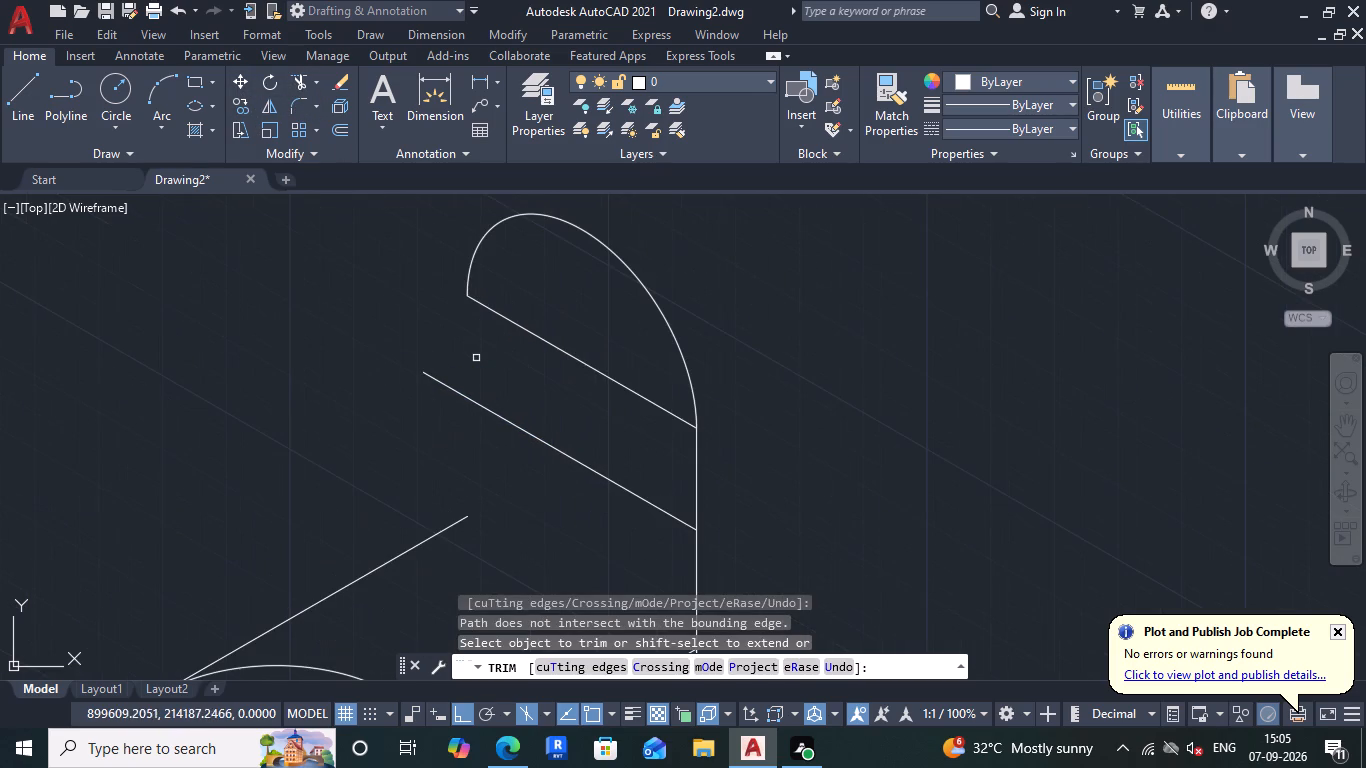
pyautogui.click(30, 93)
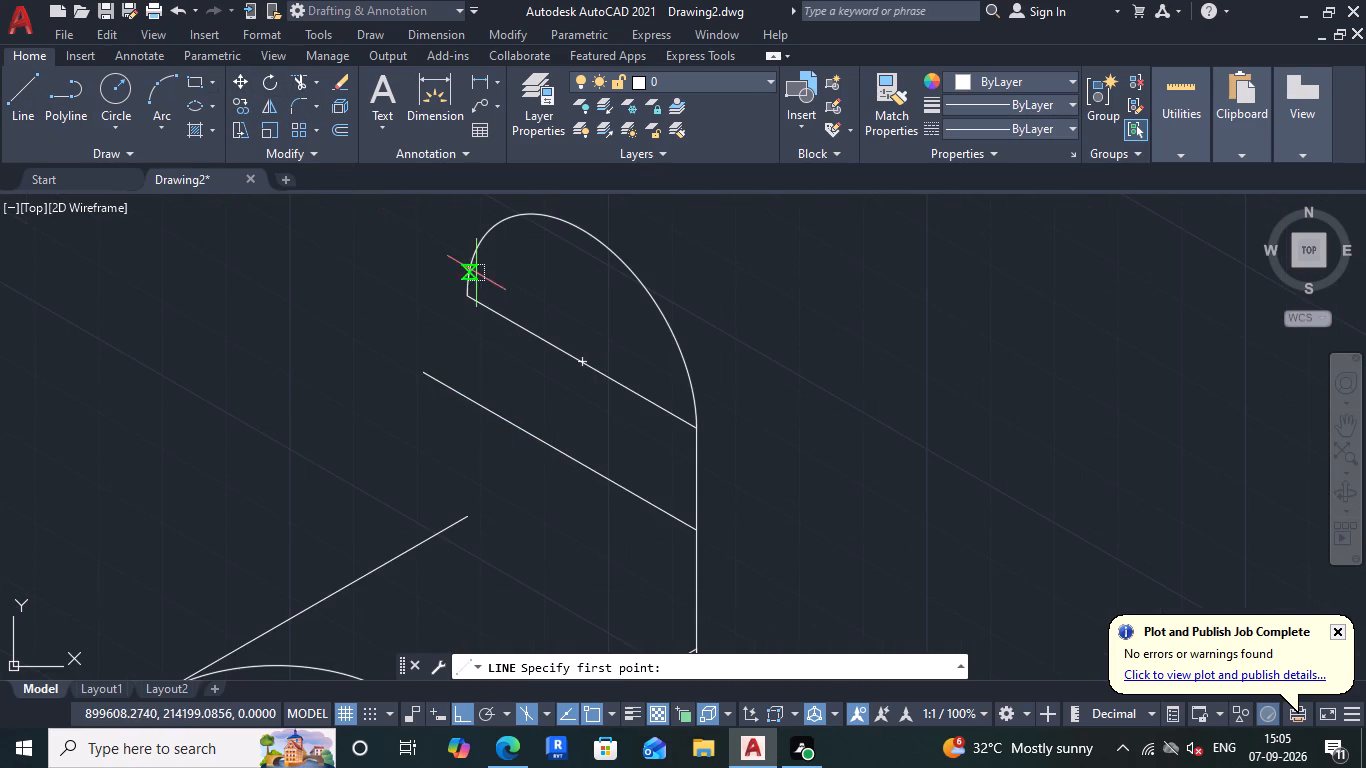
pyautogui.click(467, 293)
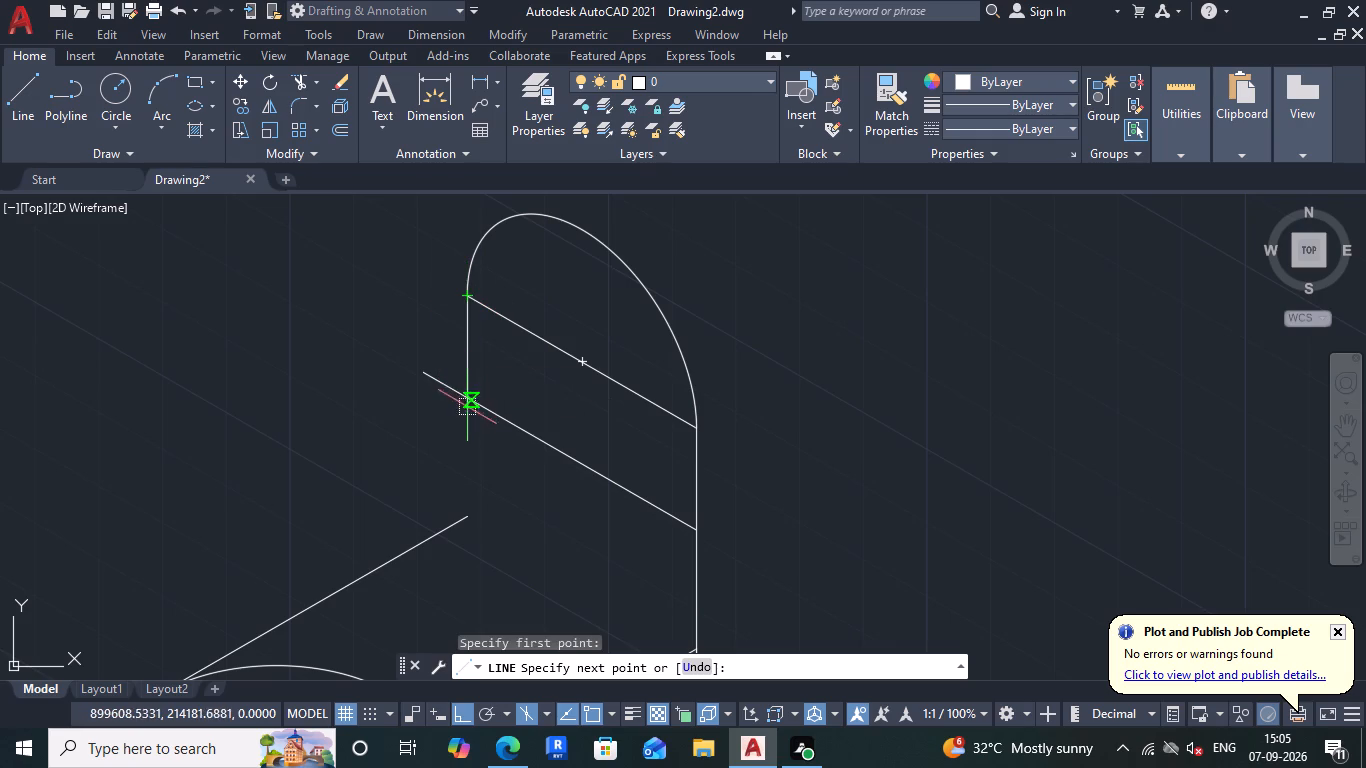
pyautogui.click(472, 521)
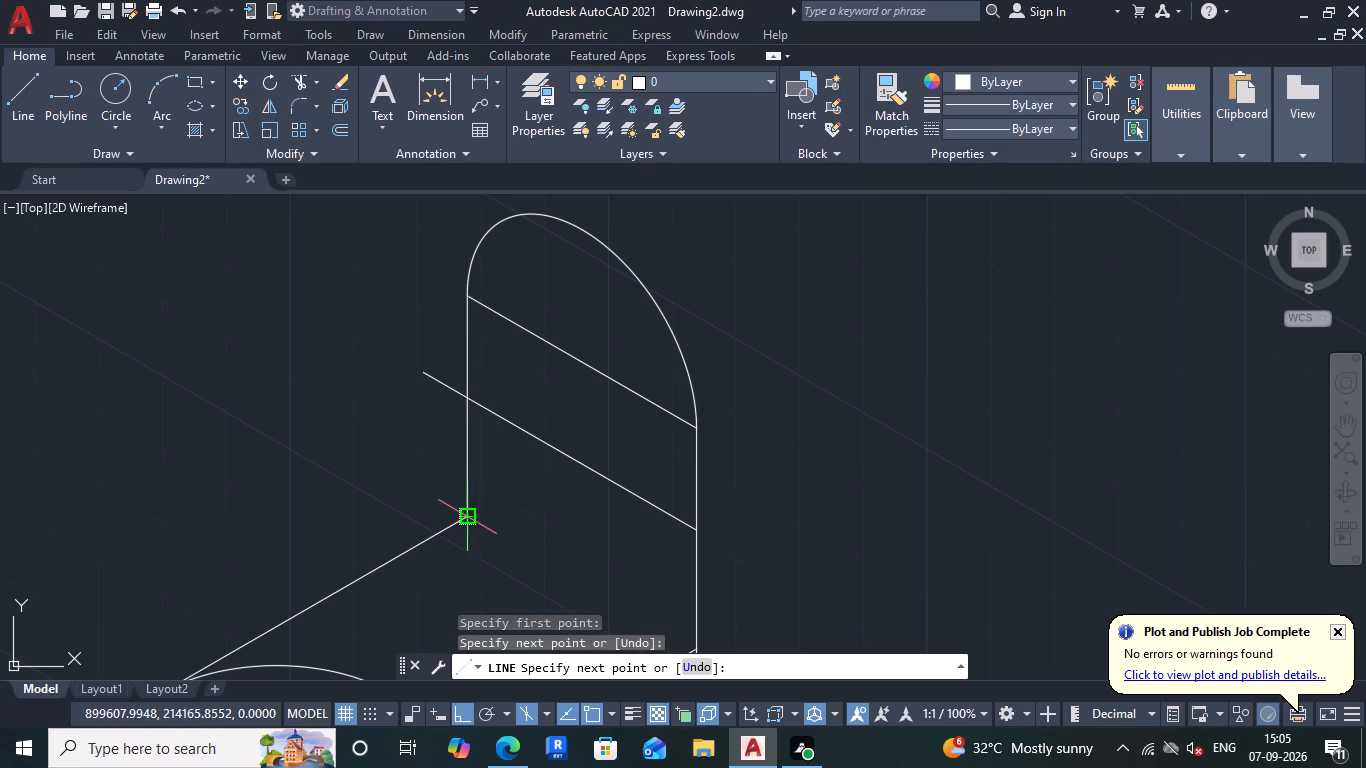
pyautogui.press('Escape')
# Trim the stub of the slanted offset line that projects past the upright's new vertical edge.
pyautogui.click(294, 76)
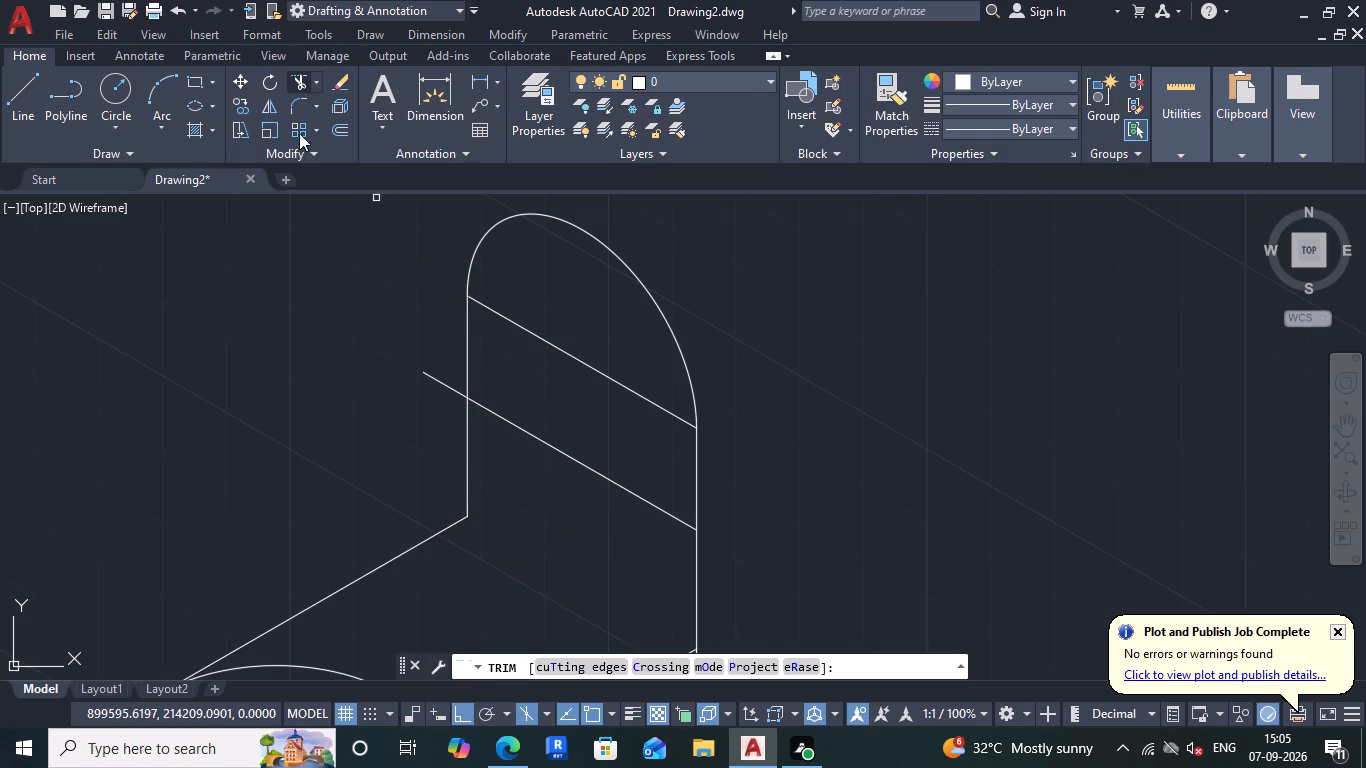
pyautogui.moveTo(445, 353); pyautogui.dragTo(418, 428)
pyautogui.click(416, 431)
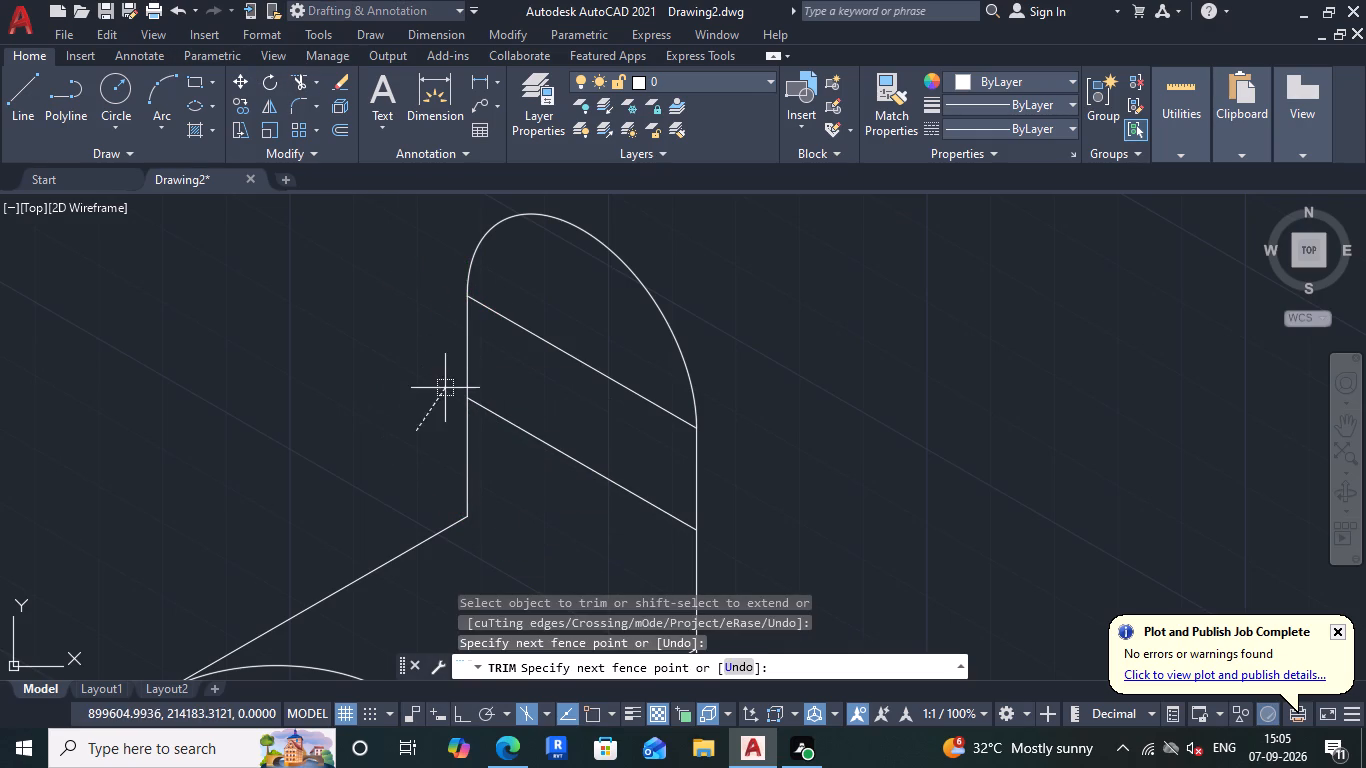
pyautogui.press('Escape')
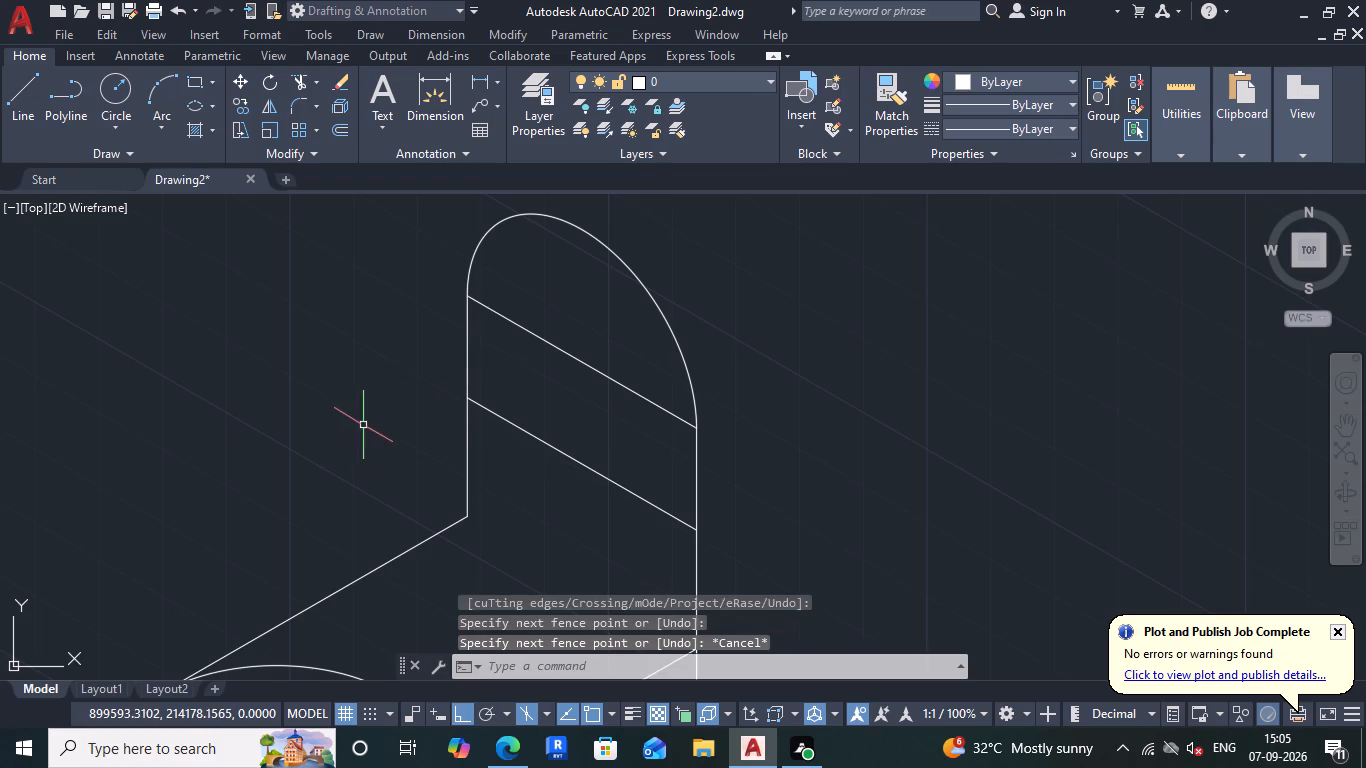
# Copy the rounded top arc 18 units toward the base's rounded end in the top isoplane, along the 210° direction.
pyautogui.scroll(-2, 508, 418)
pyautogui.scroll(1, 548, 468)
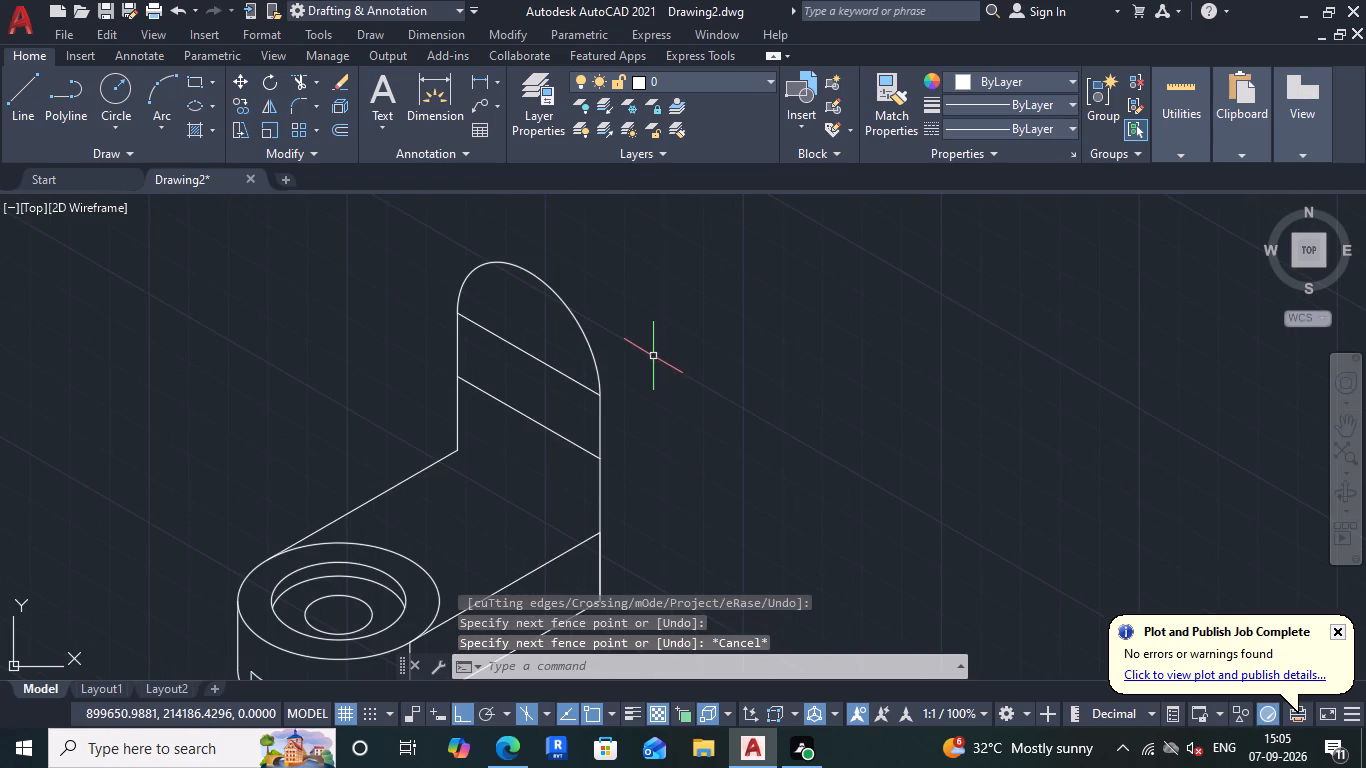
pyautogui.doubleClick(652, 357)
pyautogui.click(563, 310)
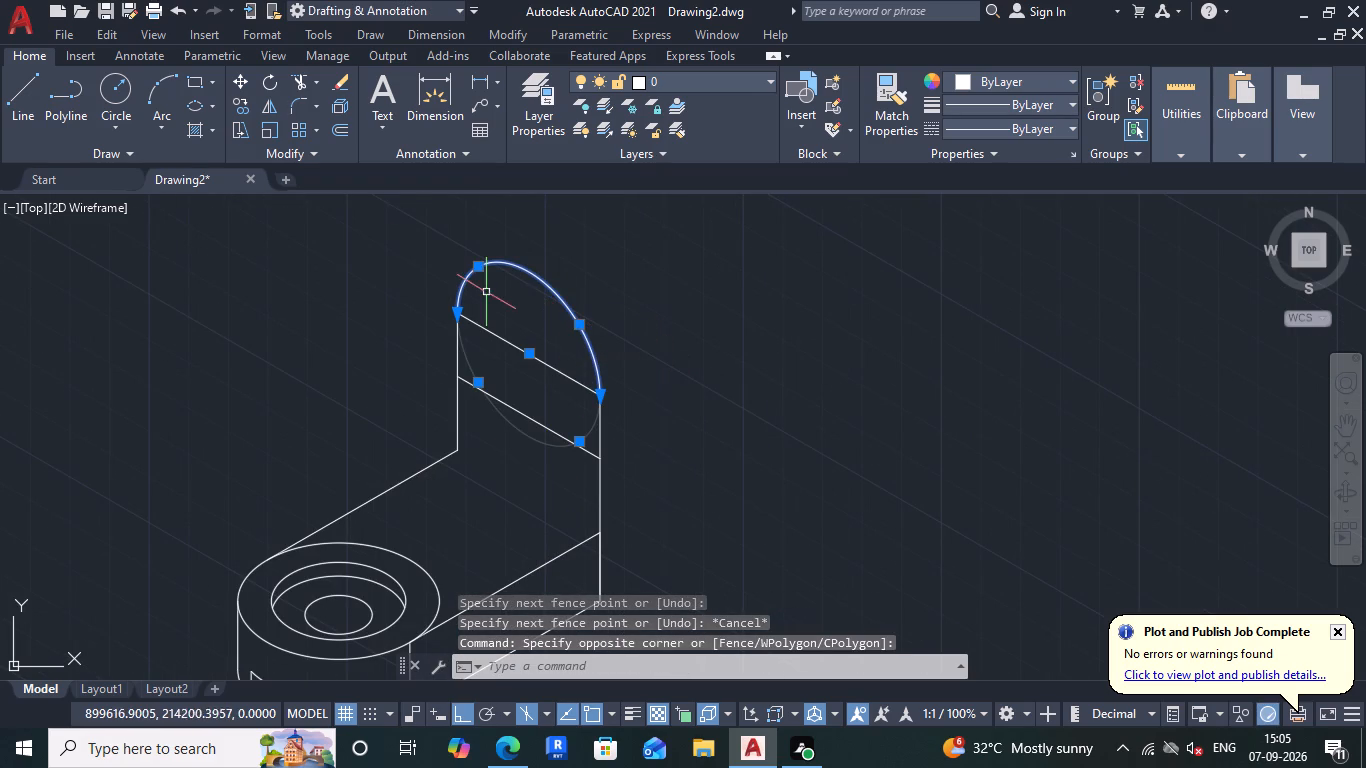
pyautogui.click(238, 106)
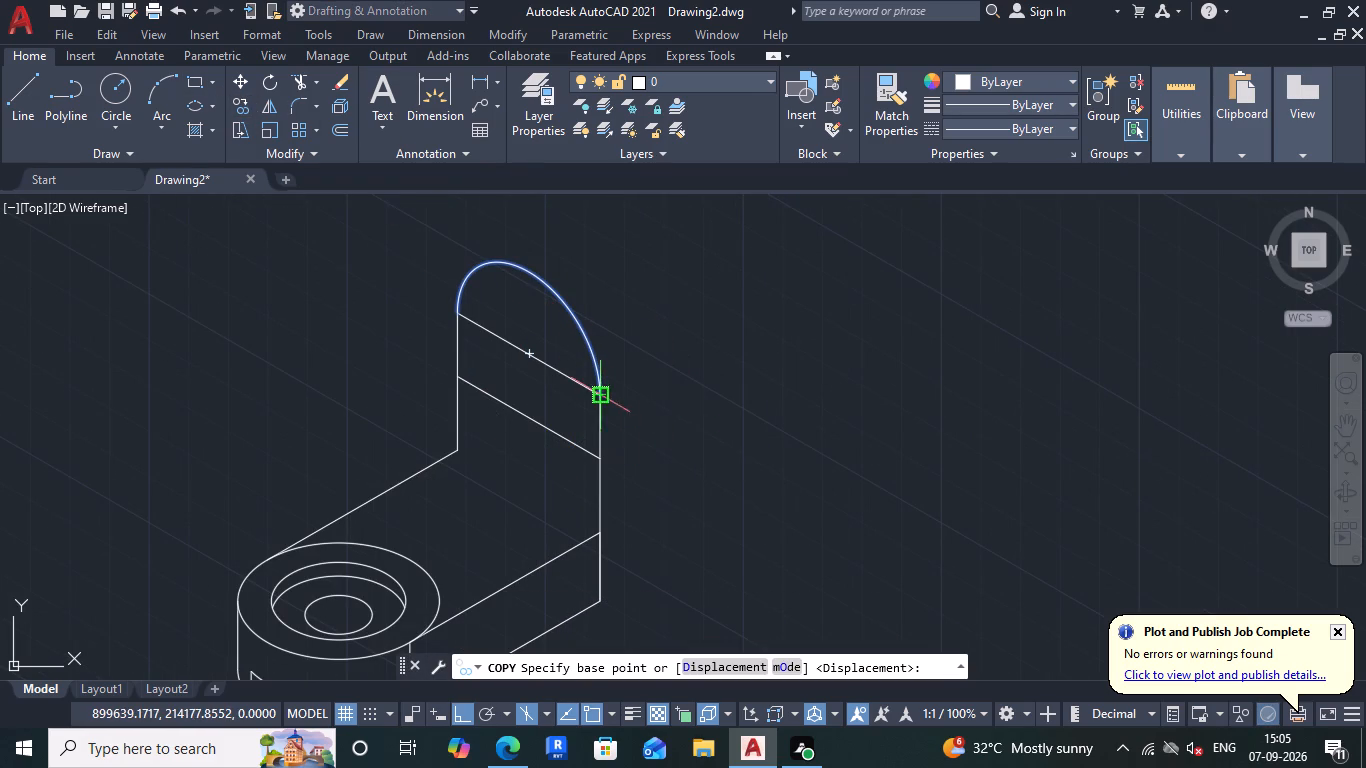
pyautogui.click(597, 400)
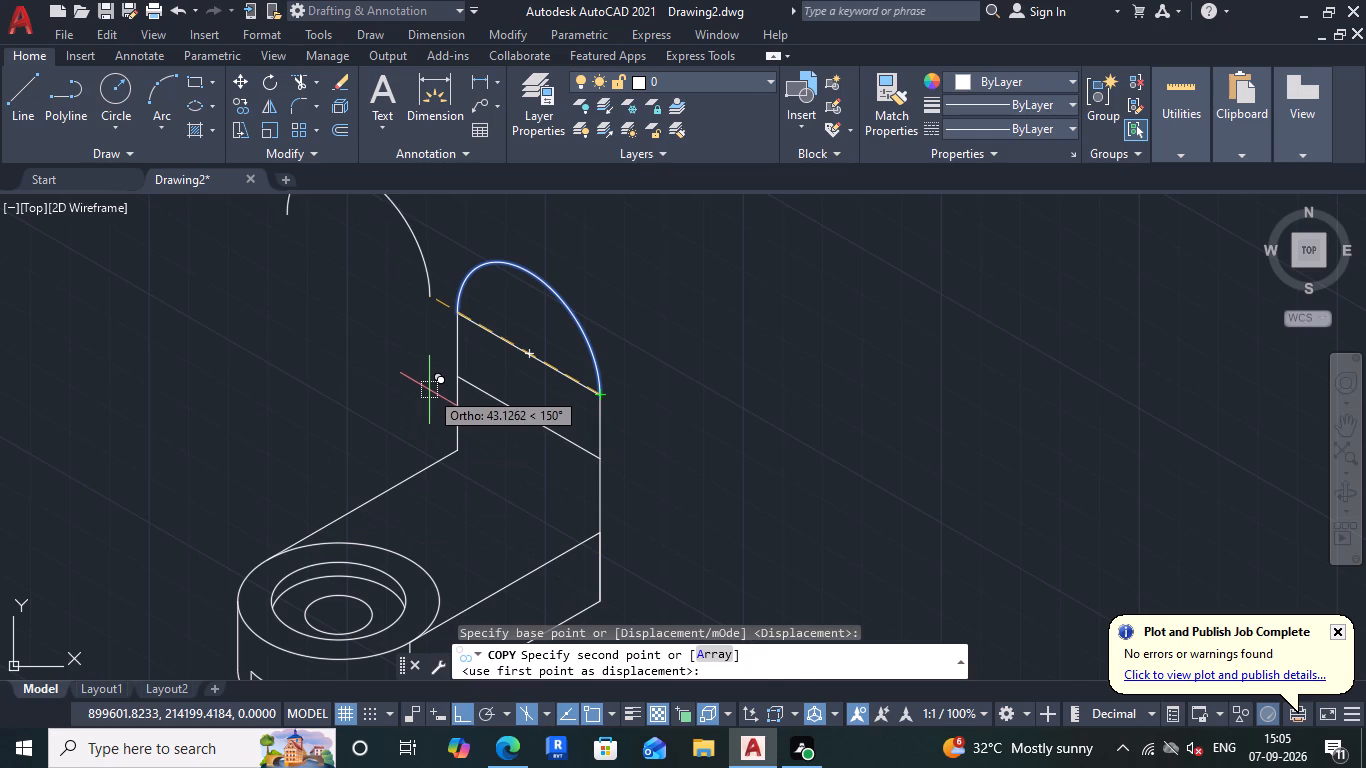
pyautogui.press('F5')
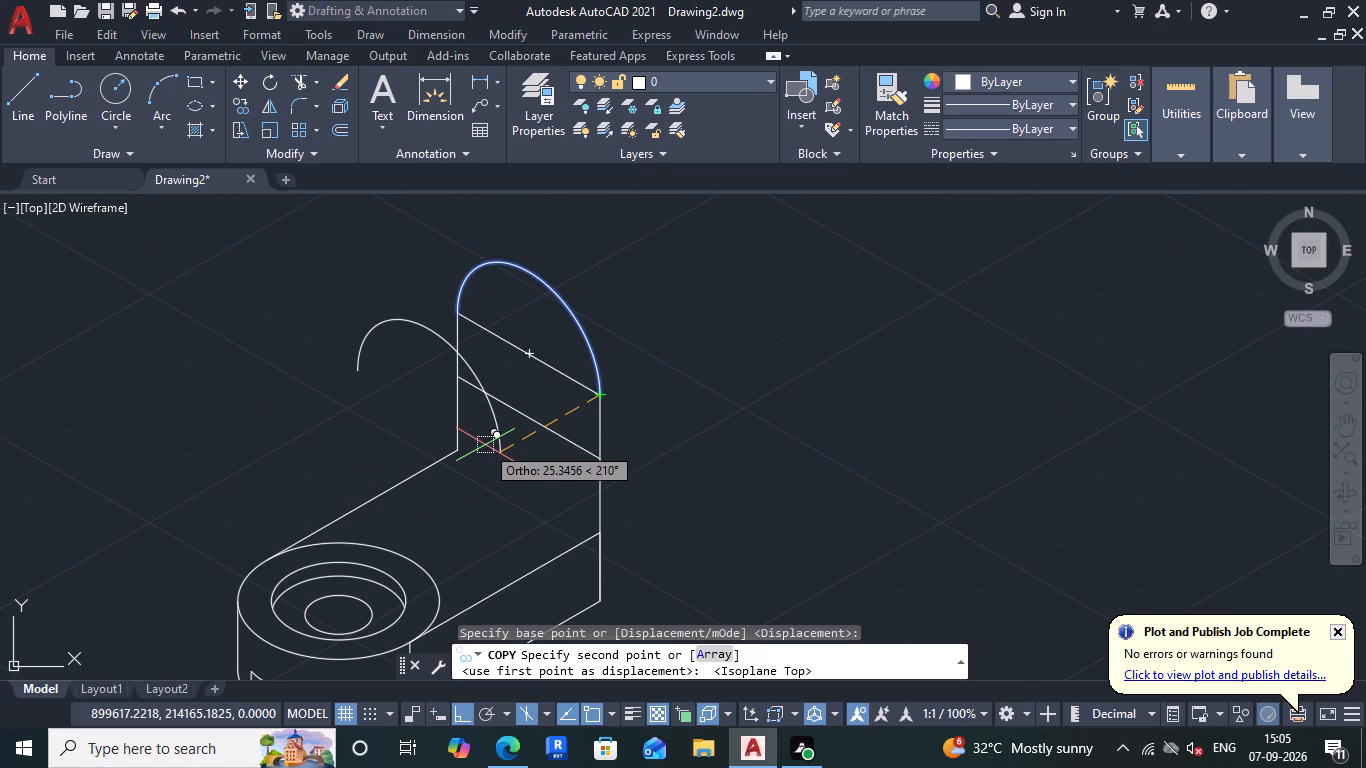
pyautogui.write('18')
pyautogui.press('Return')
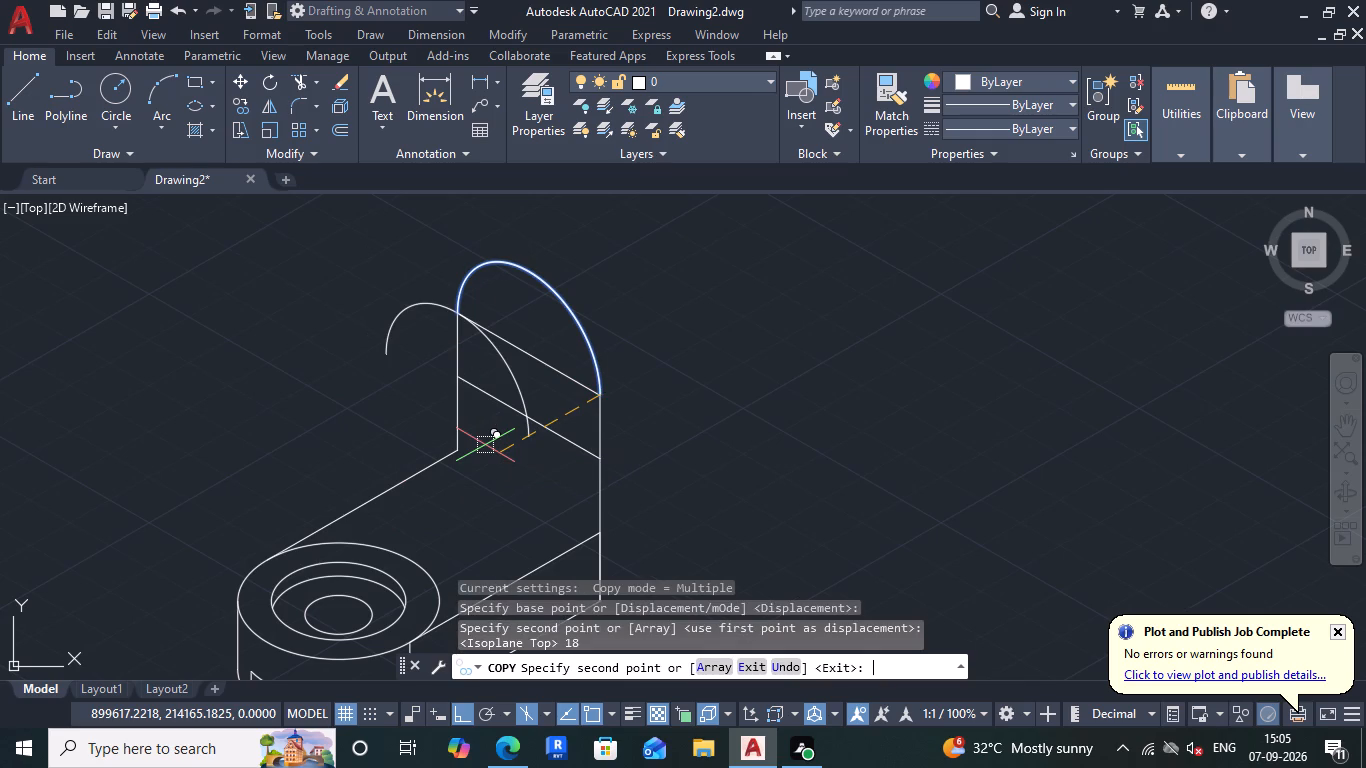
pyautogui.press('Escape')
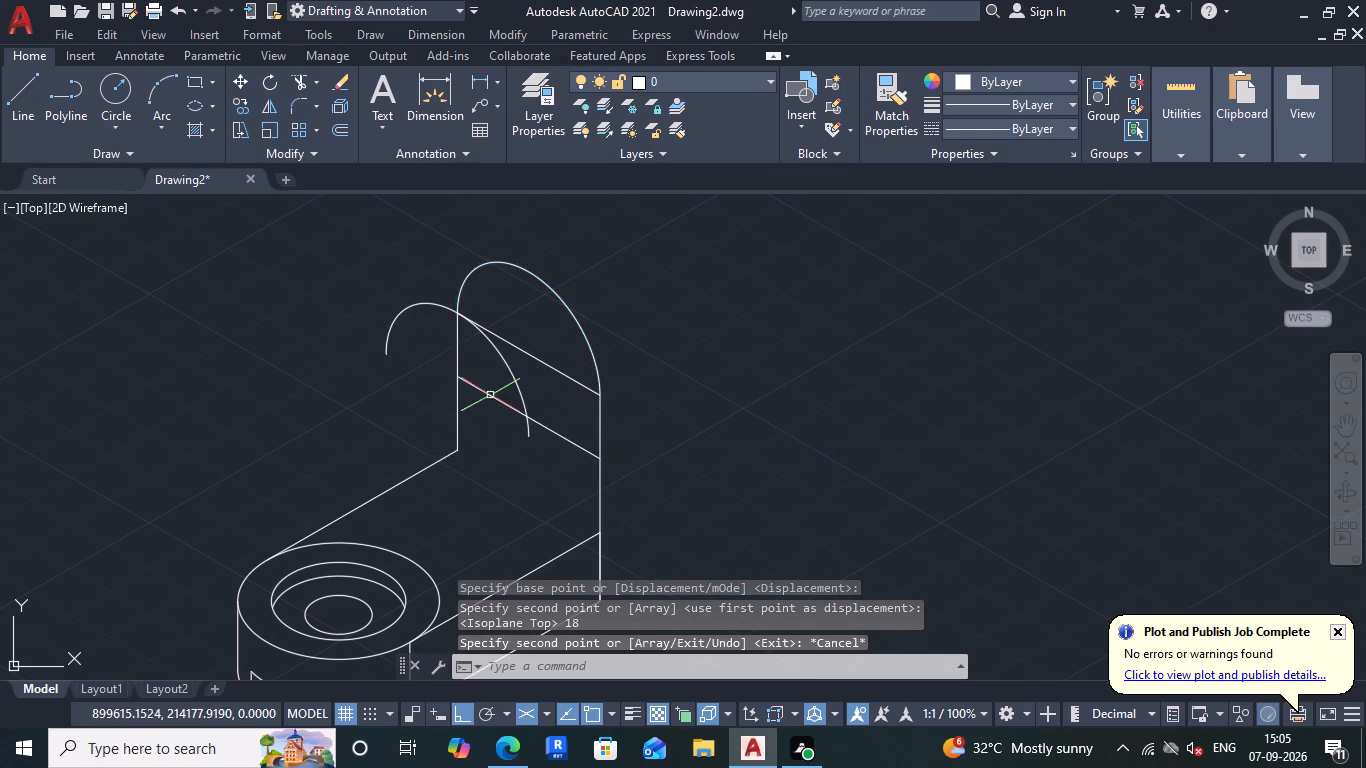
# Delete the slanted line joining the two ends of the original rounded top arc.
pyautogui.scroll(2, 506, 383)
pyautogui.moveTo(600, 289); pyautogui.dragTo(630, 368)
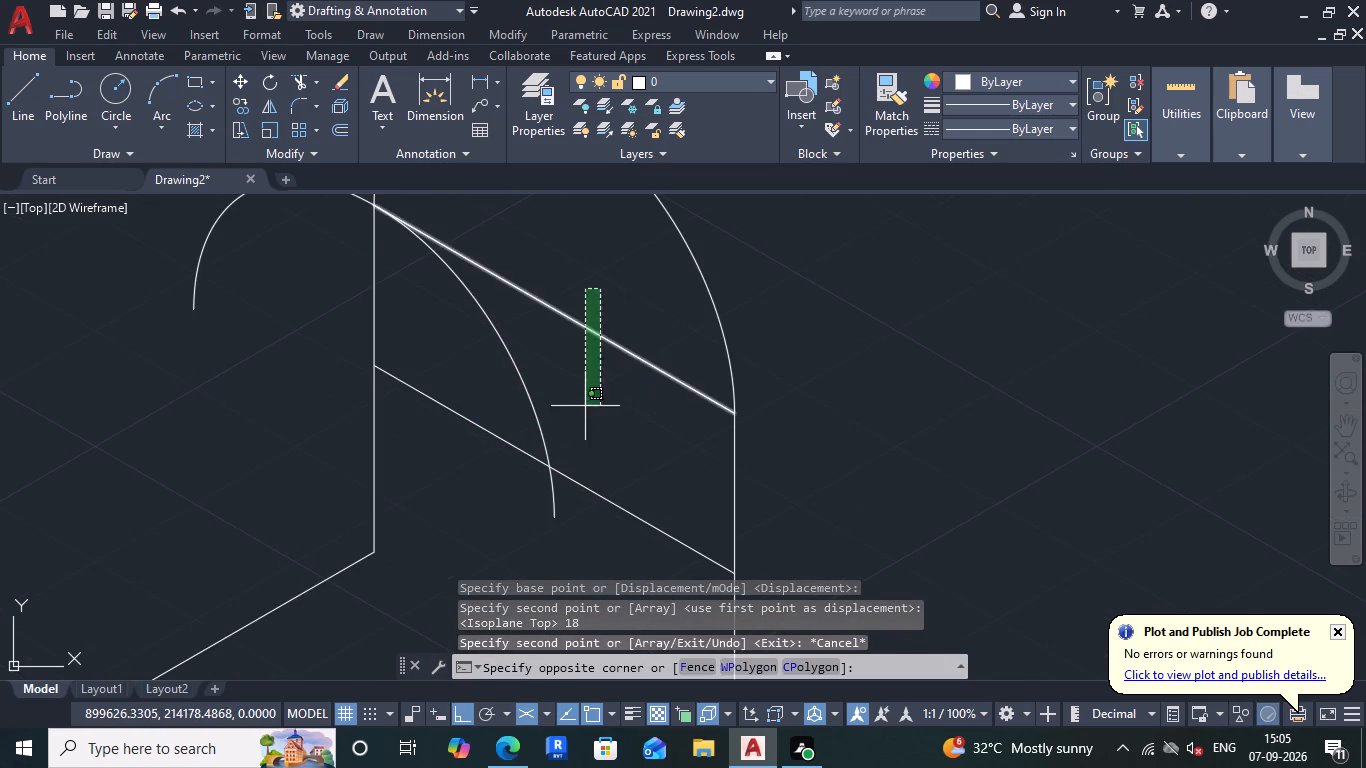
pyautogui.click(585, 406)
pyautogui.press('Delete')
# Draw a line connecting the right end of the original rounded arc to the matching end of its copy.
pyautogui.scroll(-2, 599, 410)
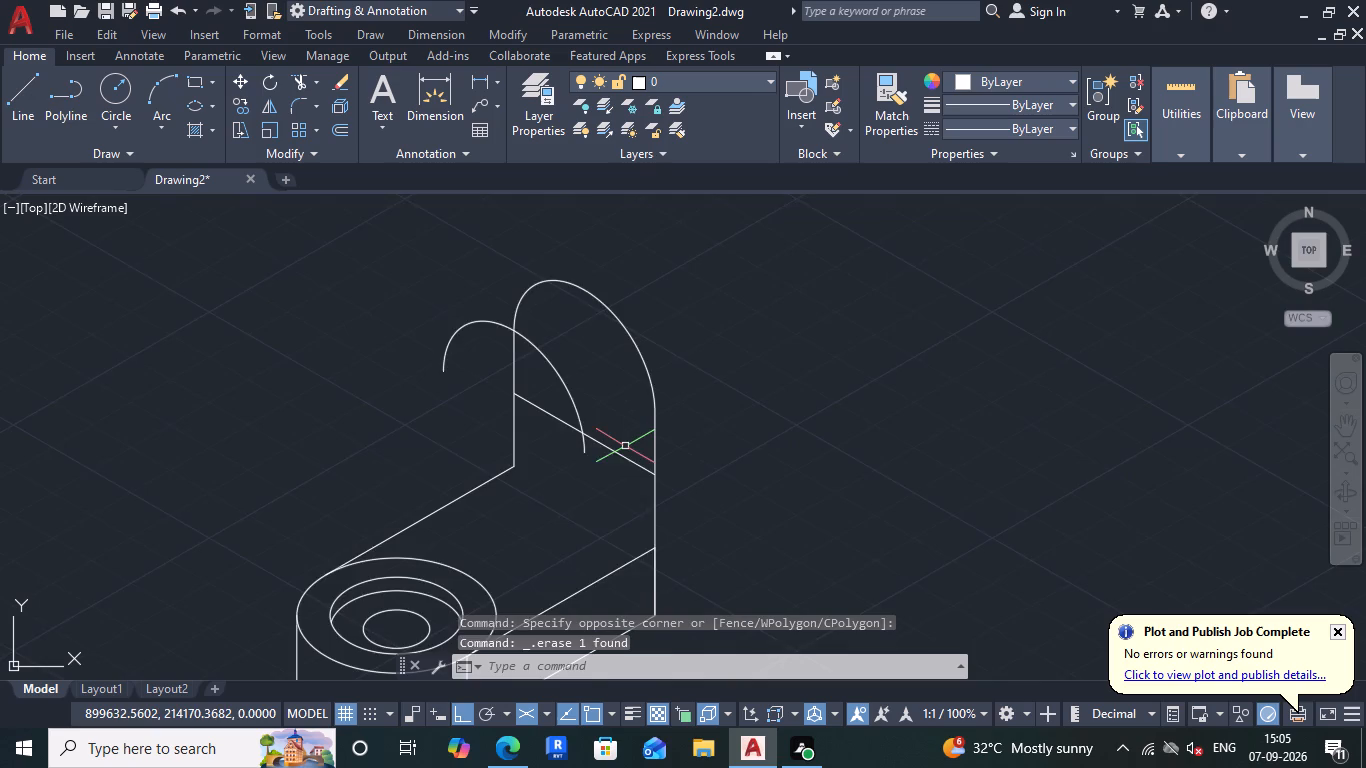
pyautogui.scroll(1, 625, 447)
pyautogui.click(26, 83)
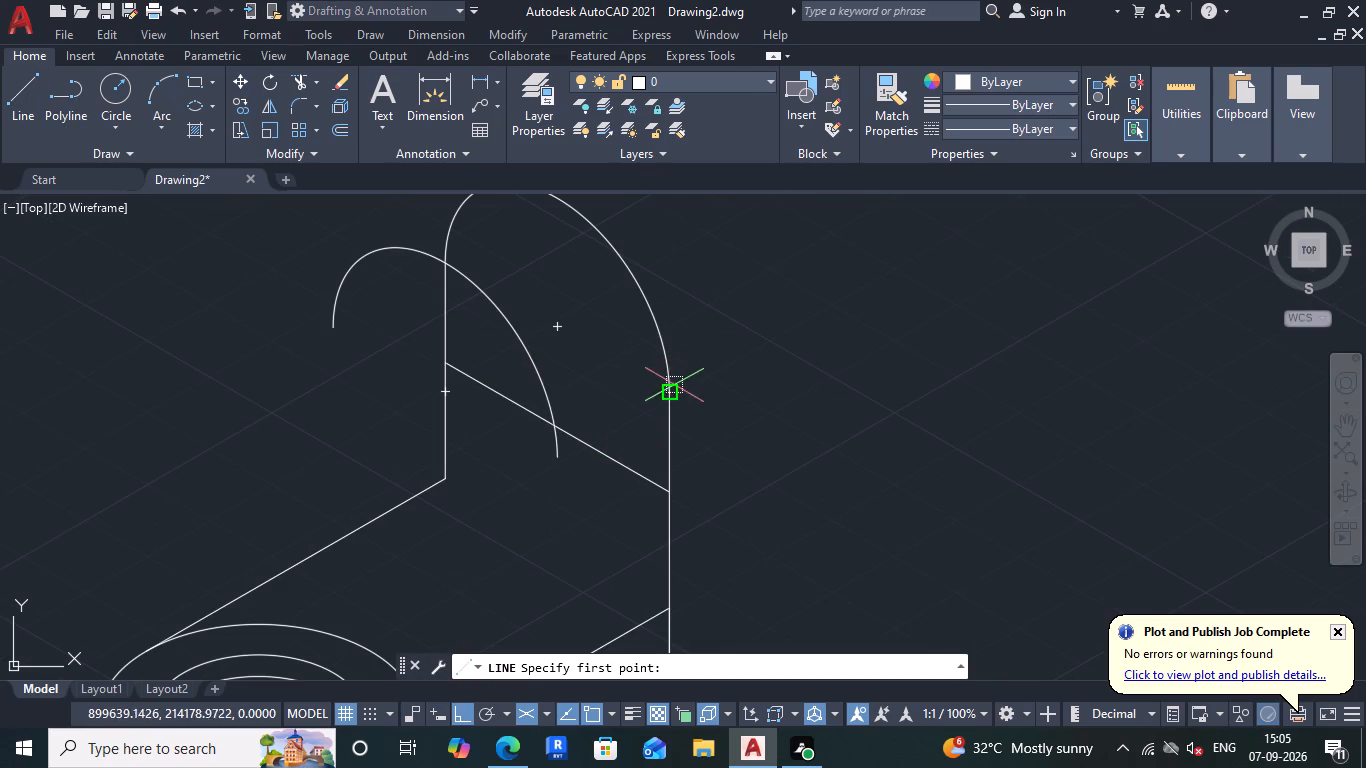
pyautogui.click(672, 388)
pyautogui.click(555, 453)
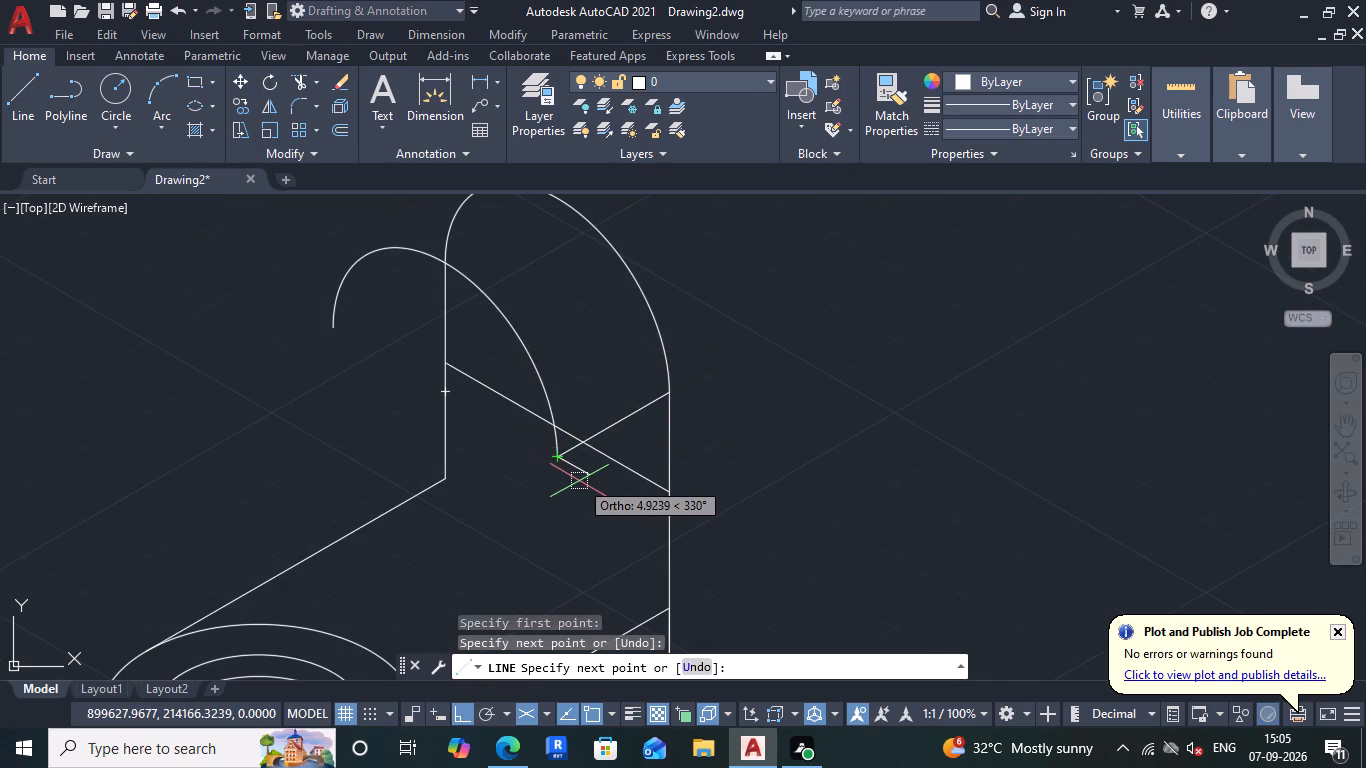
pyautogui.press('Escape')
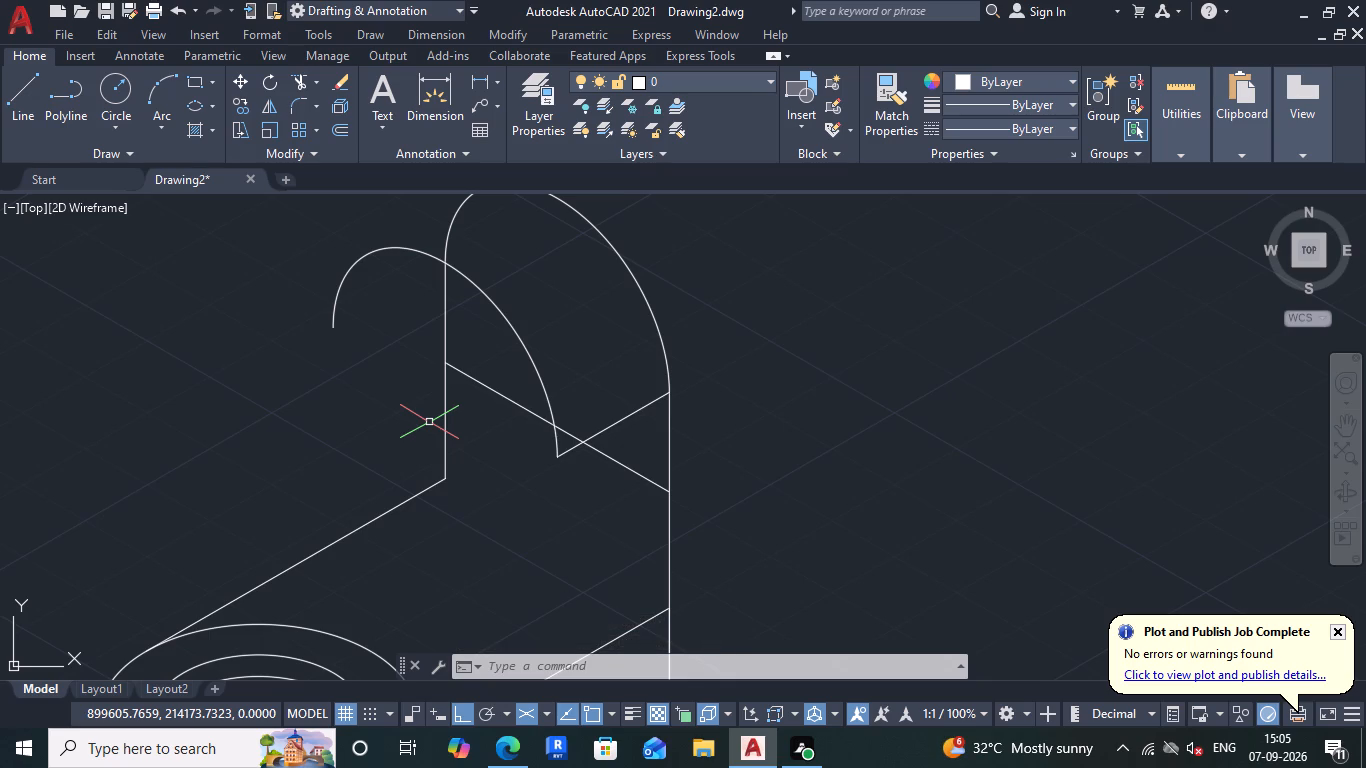
# Draw a 6-unit line inward from the copied arc's lower right end along the 150° direction.
pyautogui.click(209, 106)
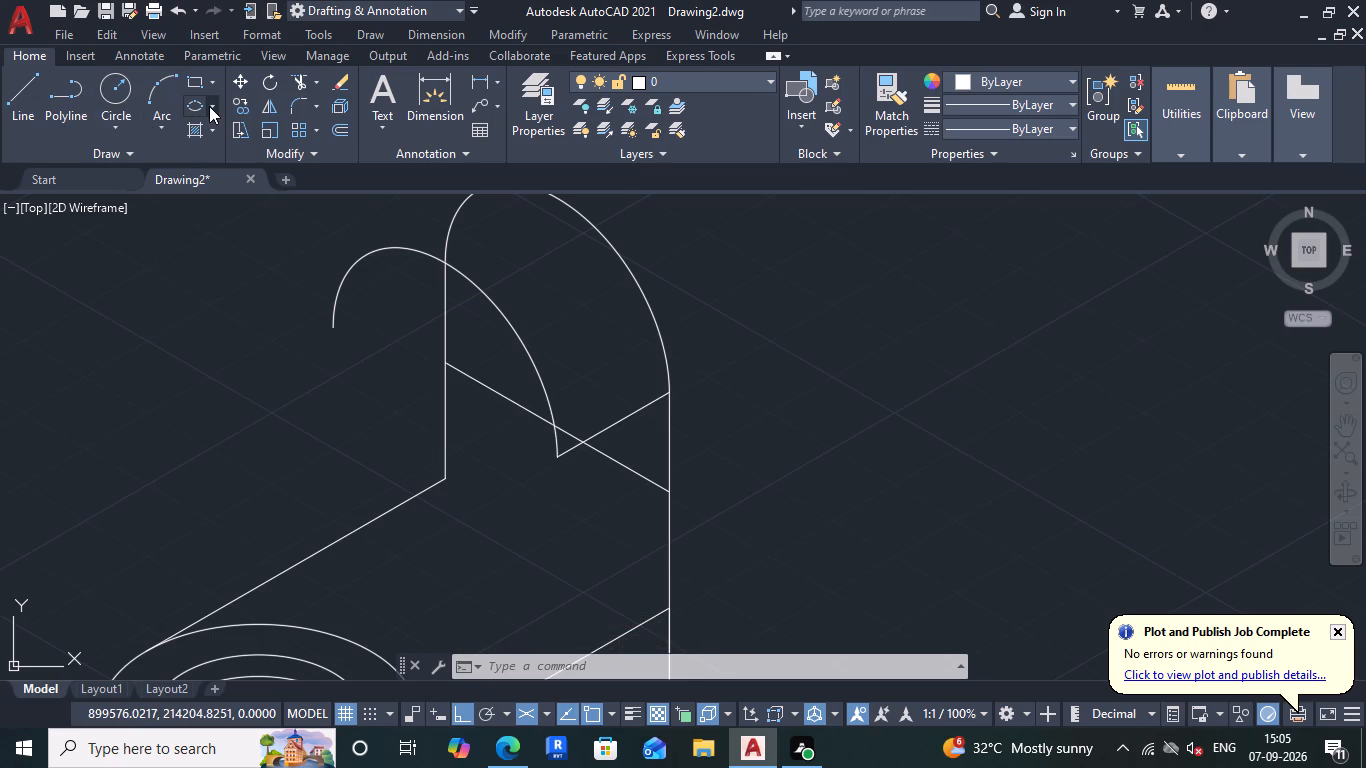
pyautogui.click(18, 76)
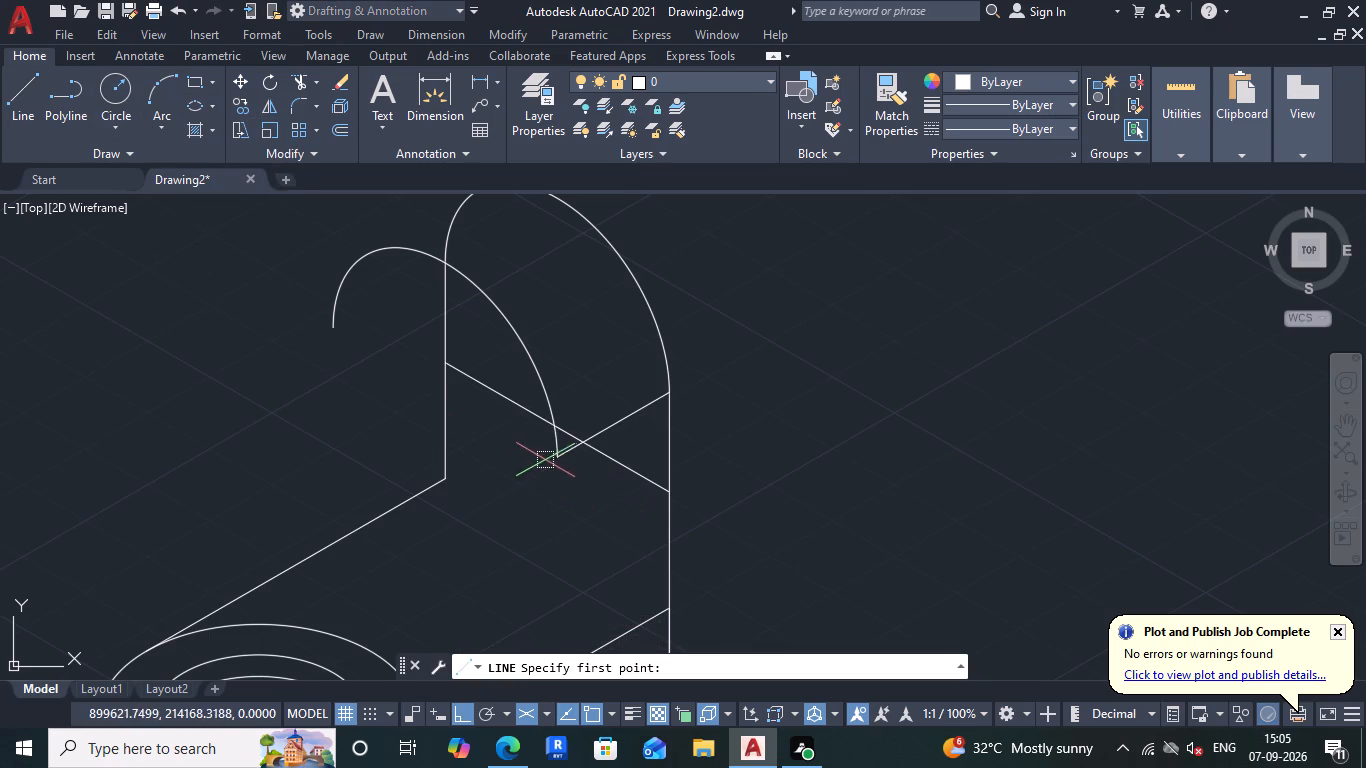
pyautogui.click(560, 456)
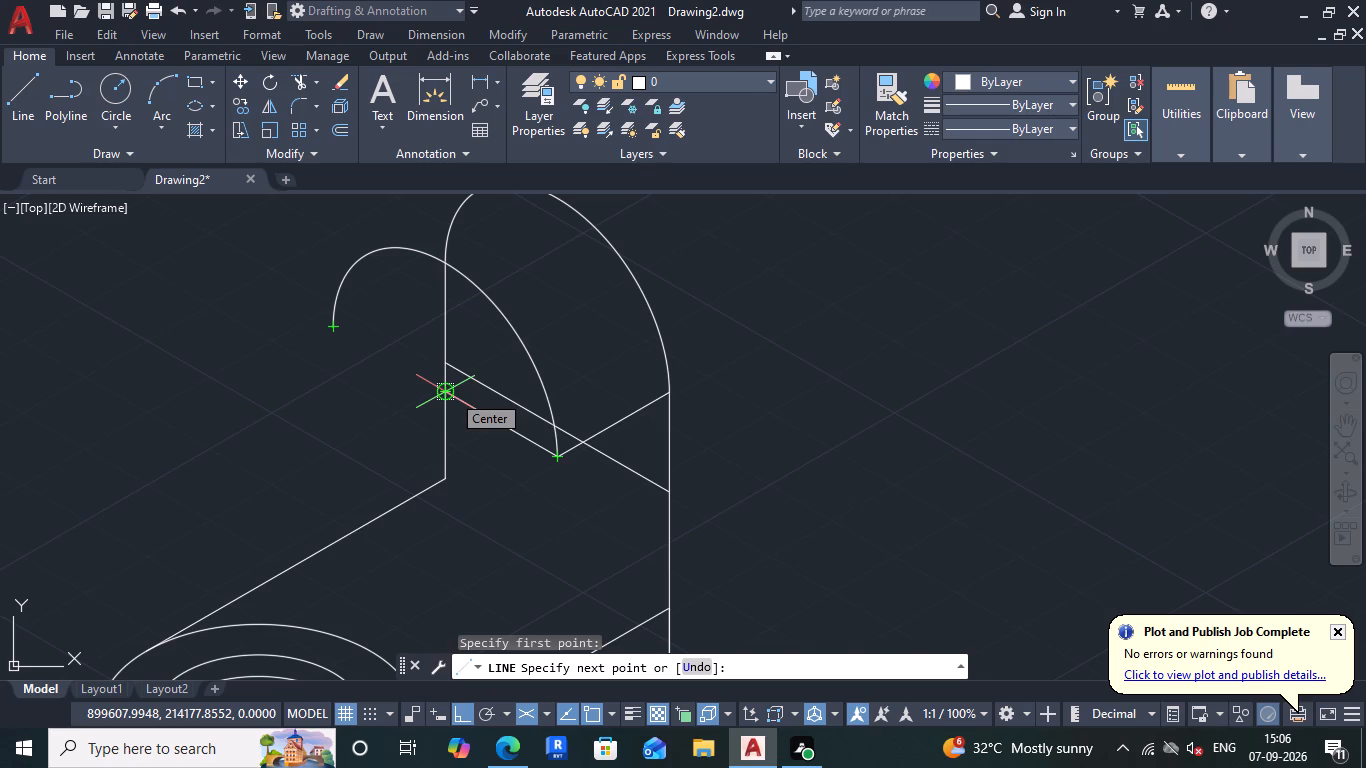
pyautogui.press('6')
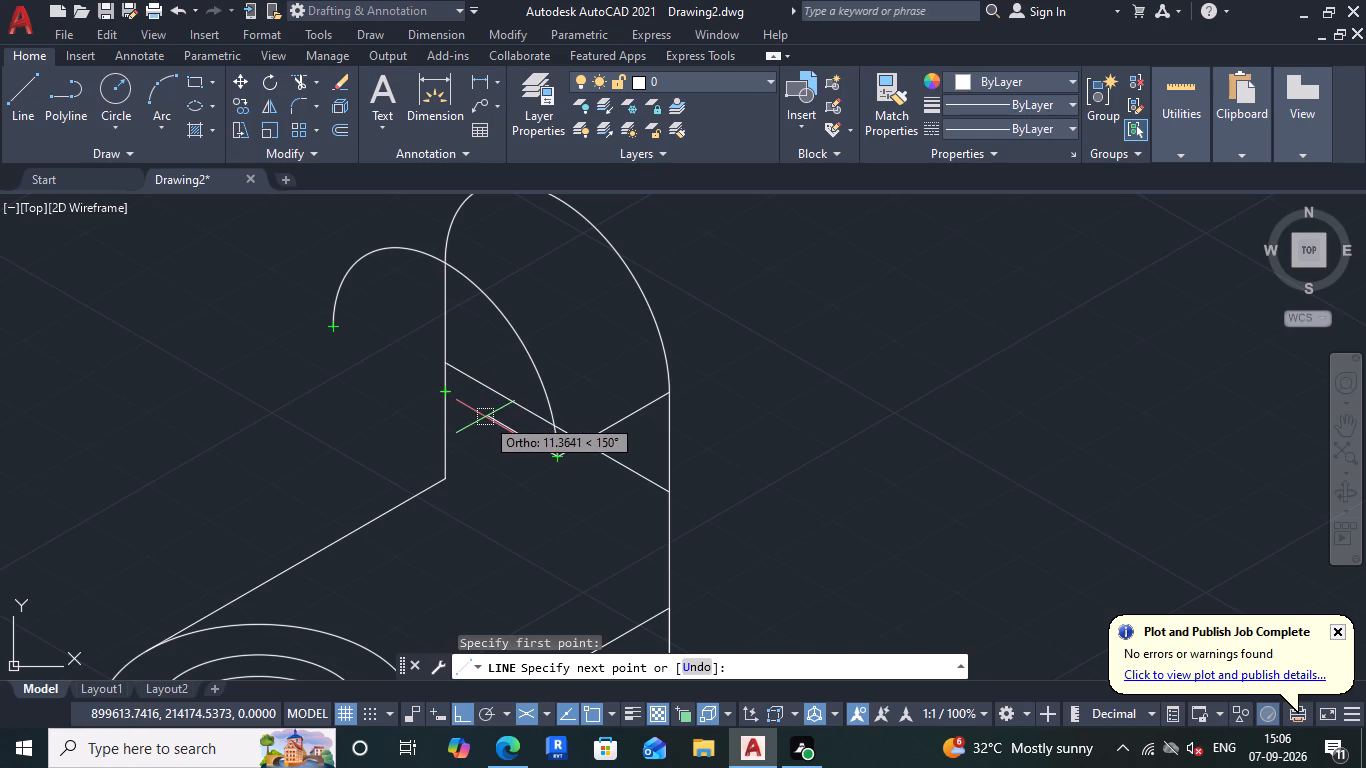
pyautogui.press('Return')
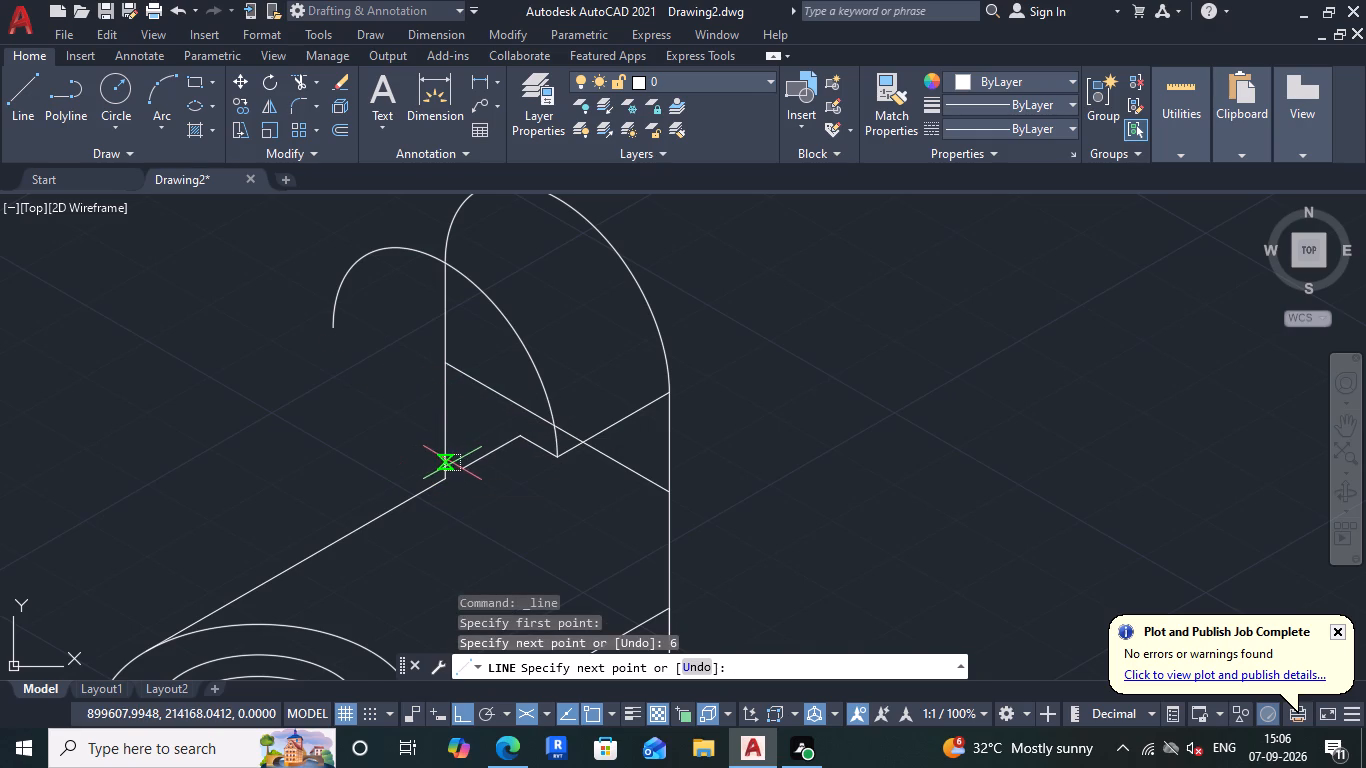
pyautogui.press('Escape')
# Draw a 6-unit line inward from the copied arc's left end, toward its other end.
pyautogui.click(3, 93)
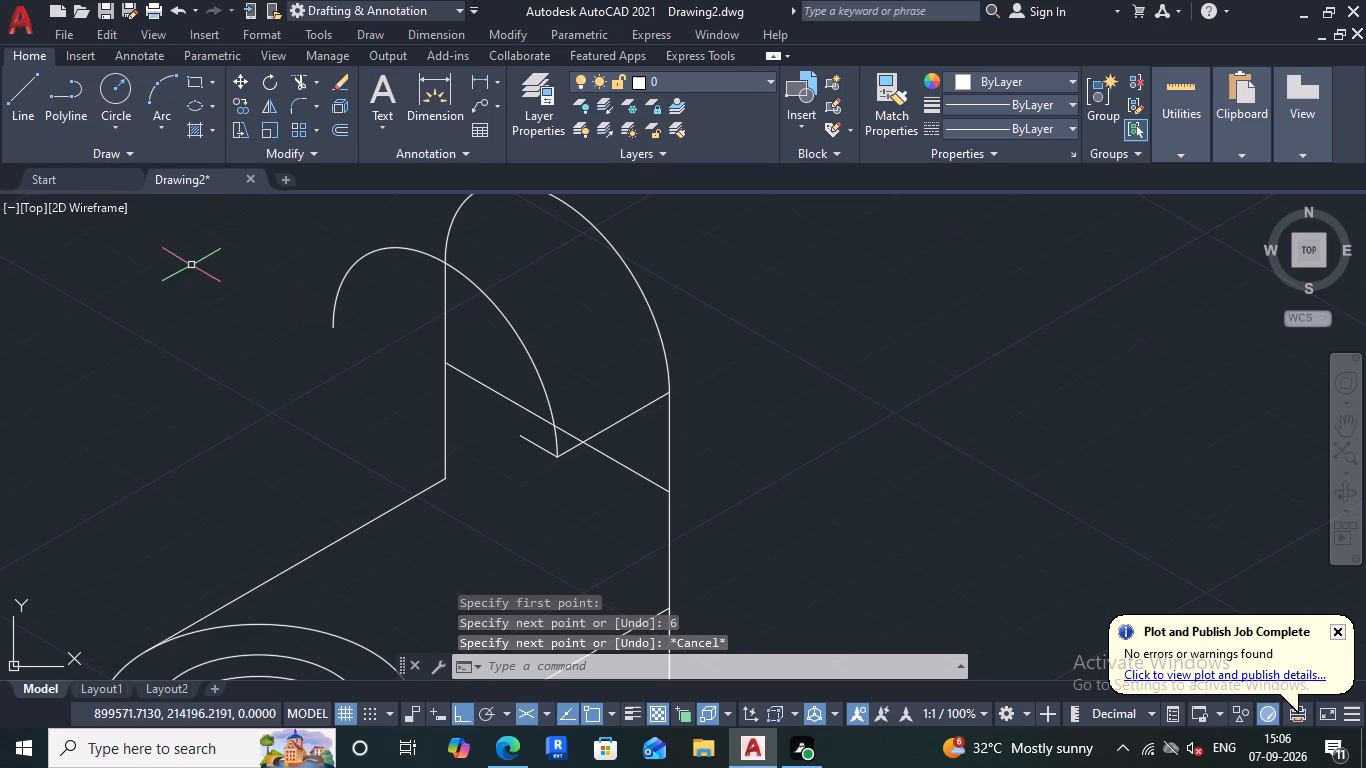
pyautogui.click(19, 104)
pyautogui.click(327, 326)
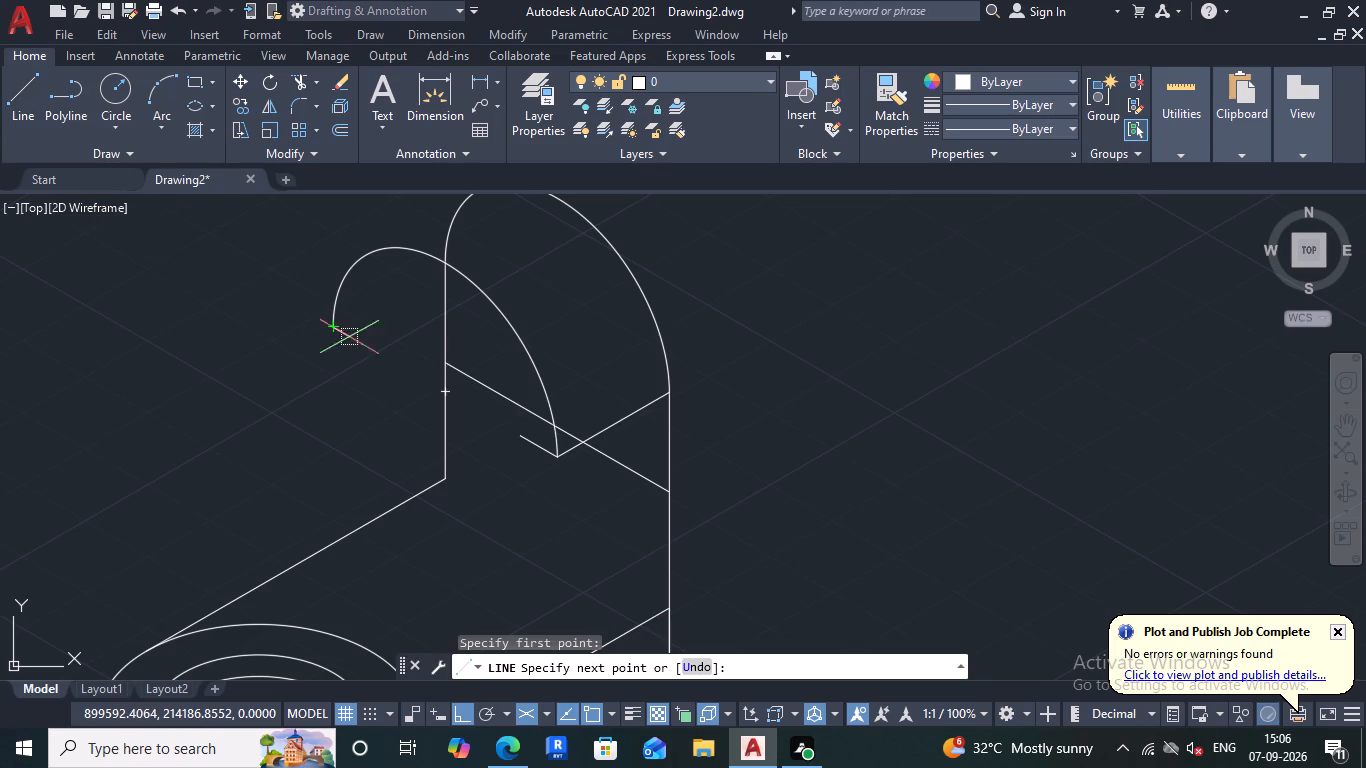
pyautogui.press('6')
pyautogui.press('Return')
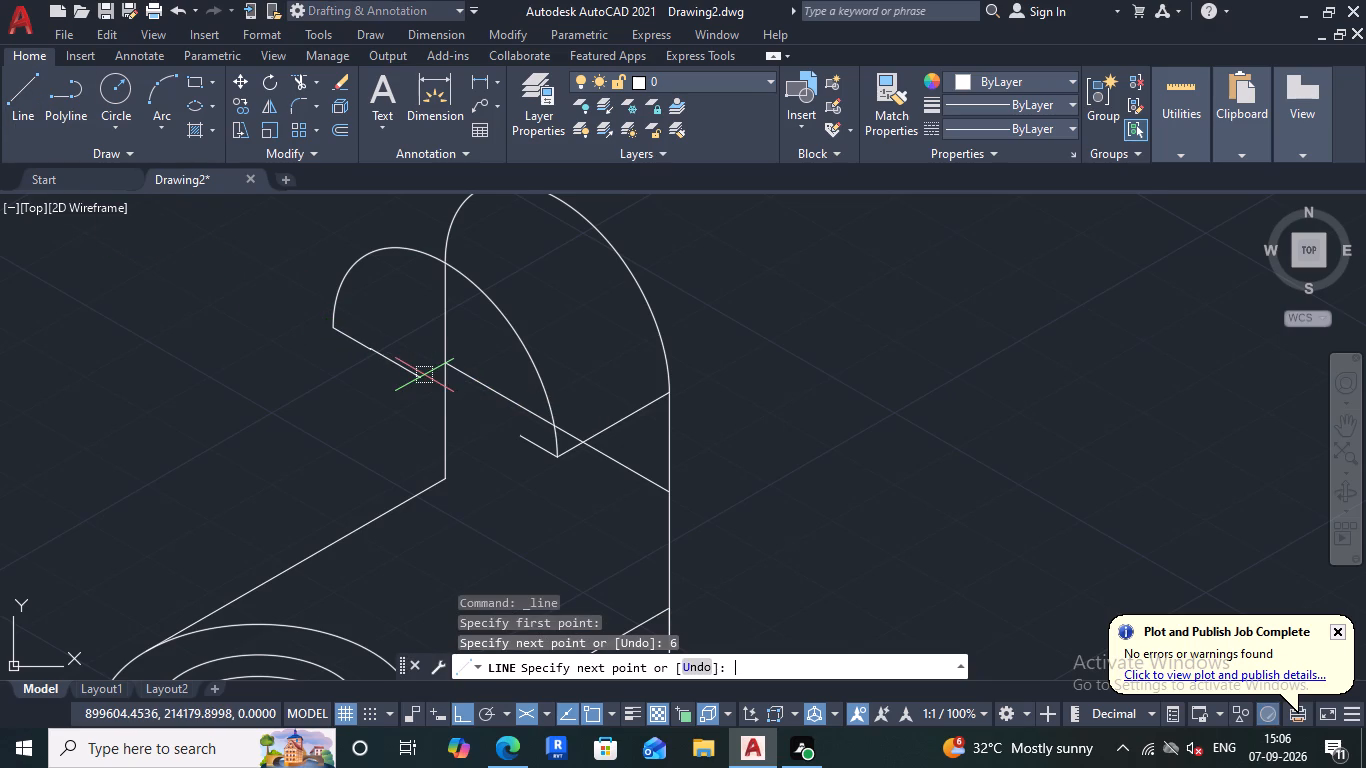
pyautogui.press('Escape')
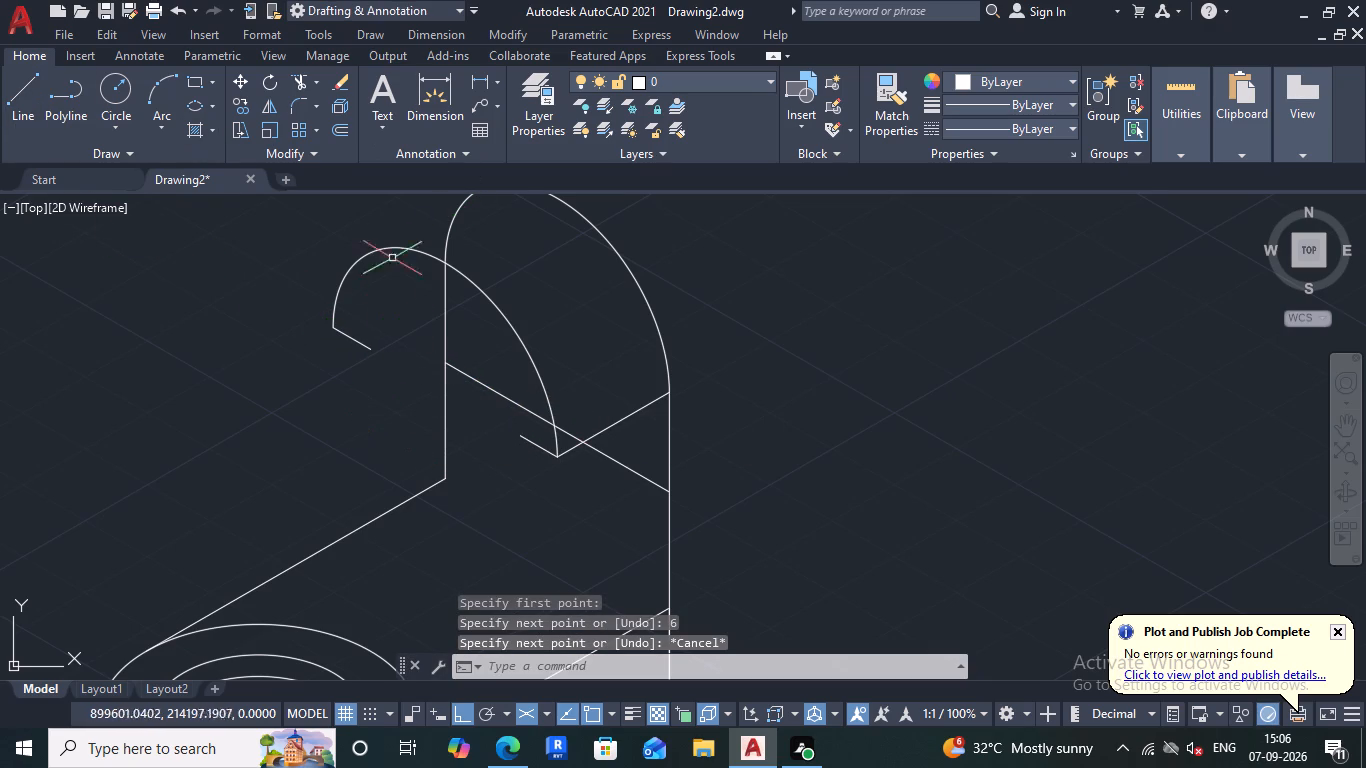
# Draw a line joining the inner ends of the two 6-unit lines under the copied arc.
pyautogui.click(20, 99)
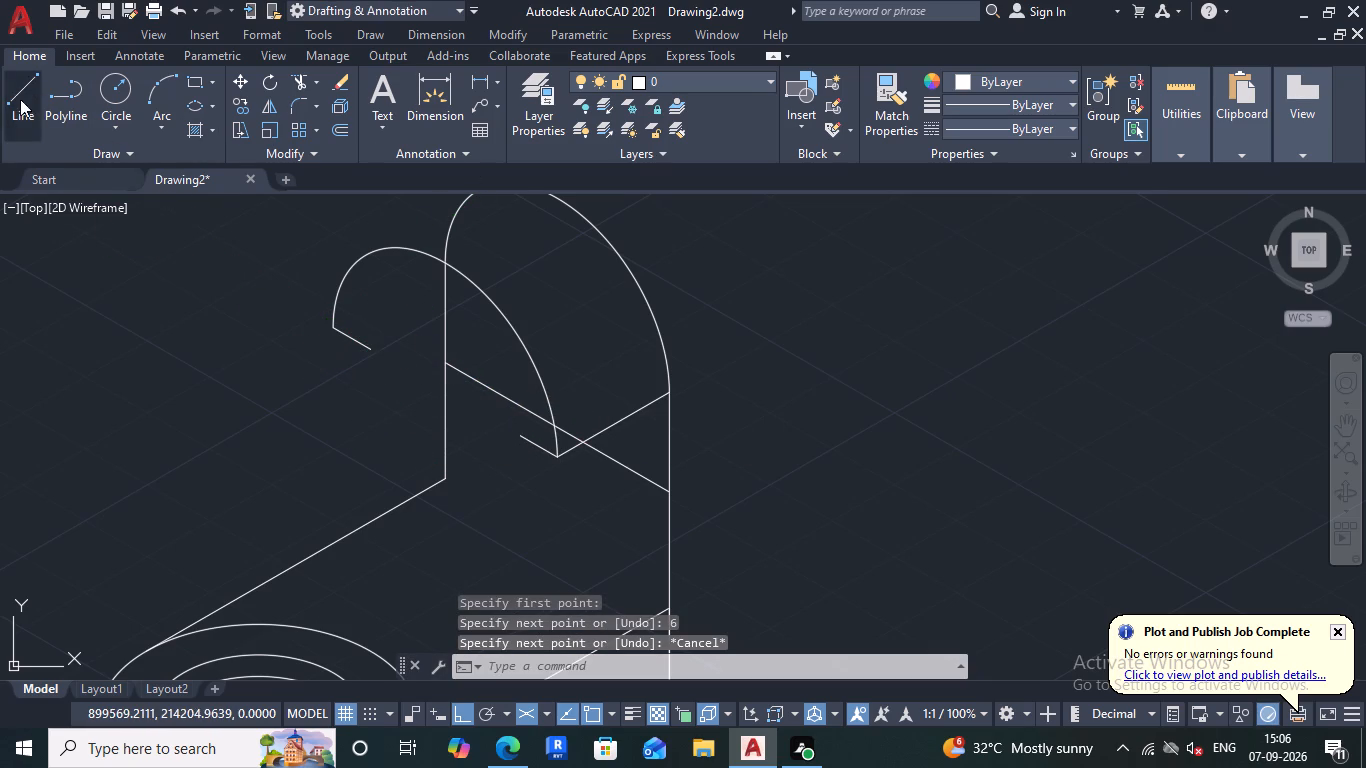
pyautogui.click(365, 348)
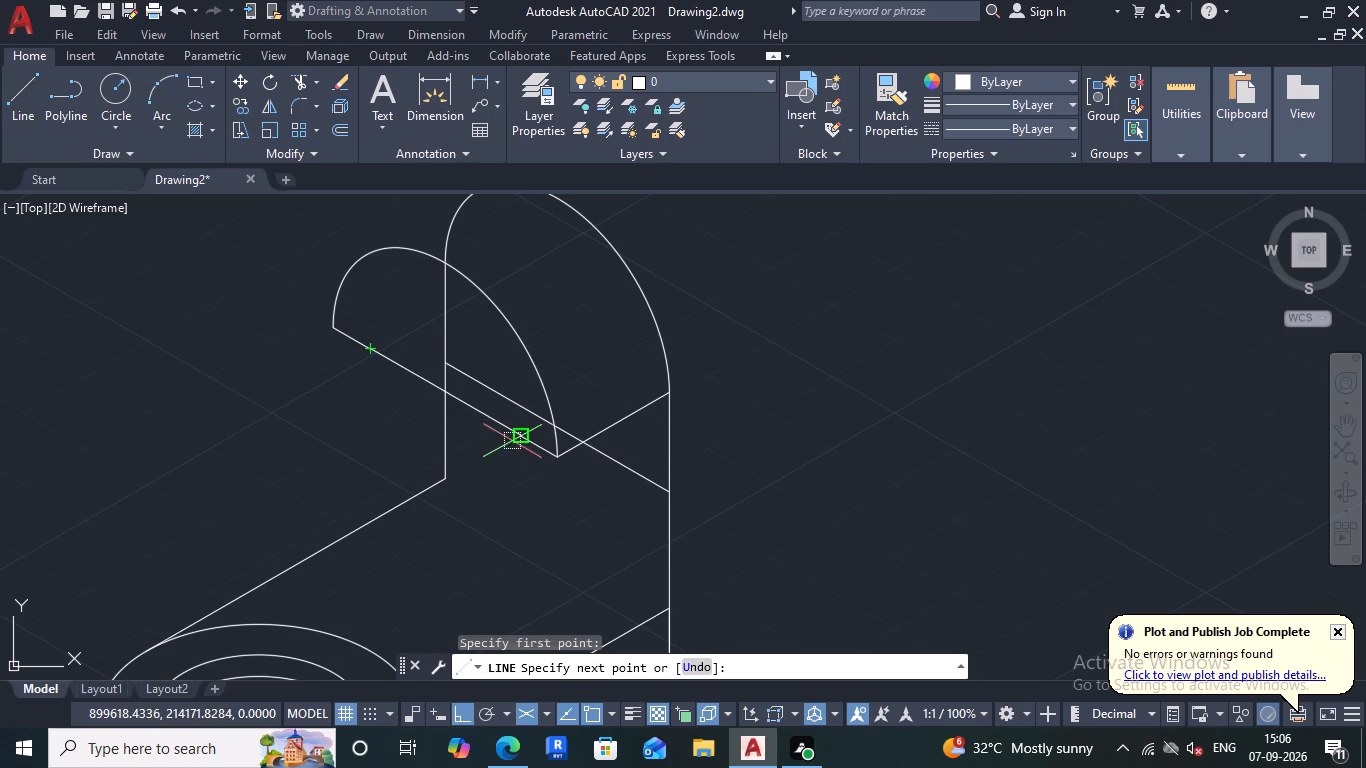
pyautogui.click(517, 438)
pyautogui.press('Escape')
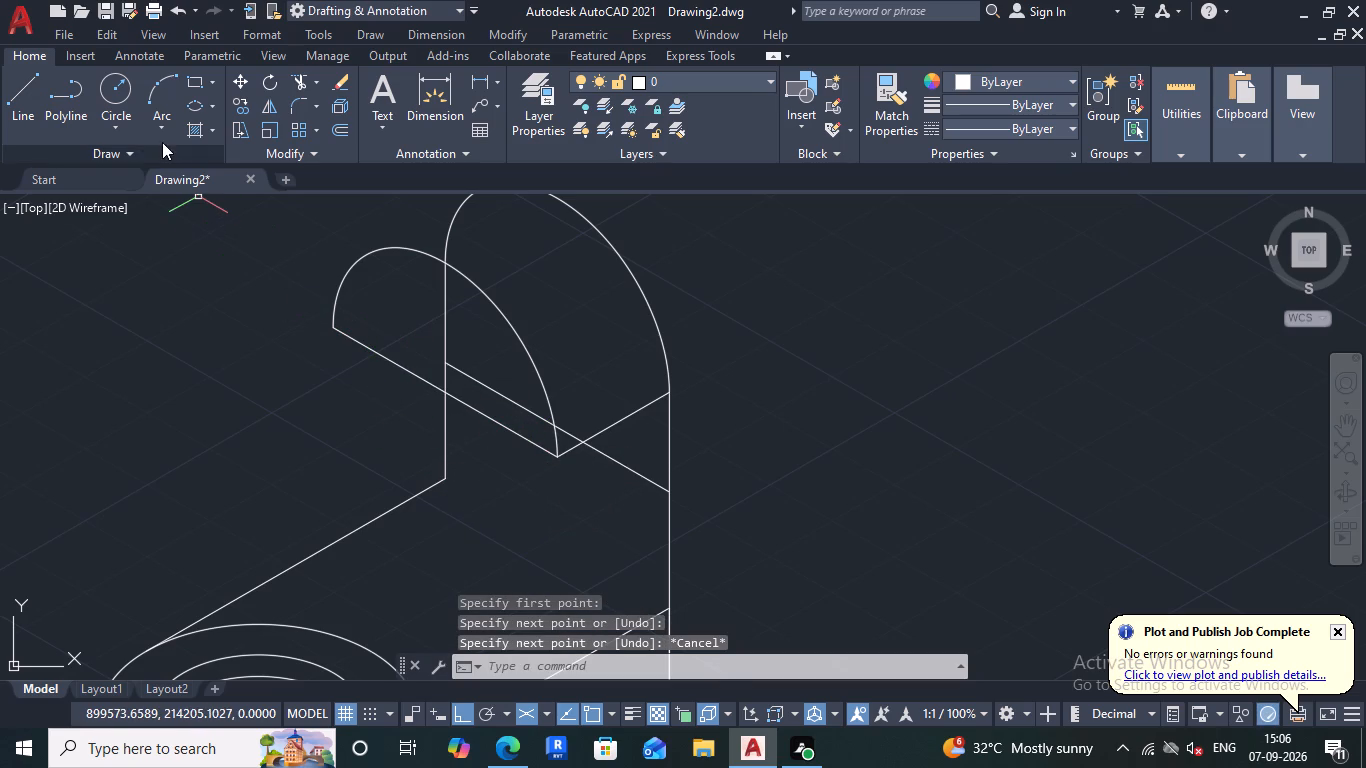
# Draw a left-isoplane isocircle centred at the midpoint of the line under the copied arc, reaching the inner end of its lower 6-unit line.
pyautogui.click(216, 106)
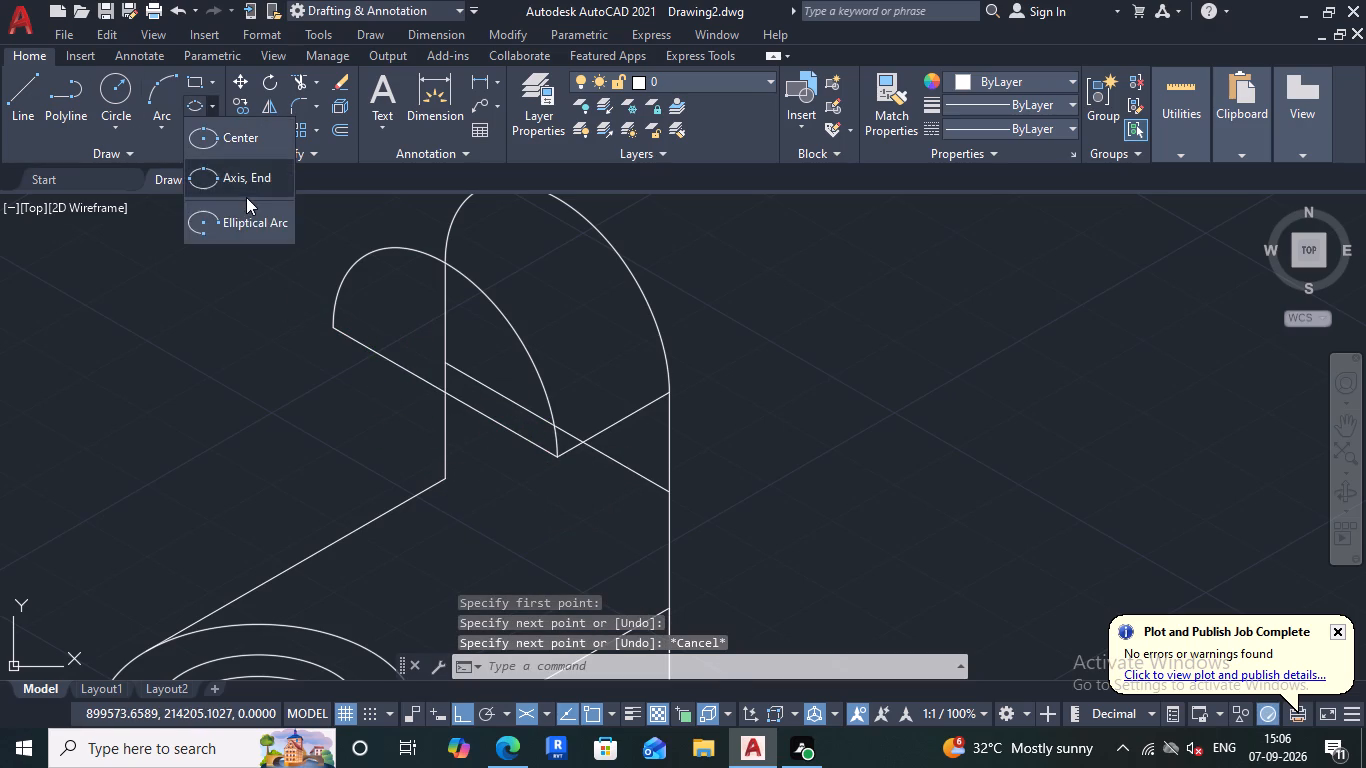
pyautogui.click(246, 197)
pyautogui.click(899, 658)
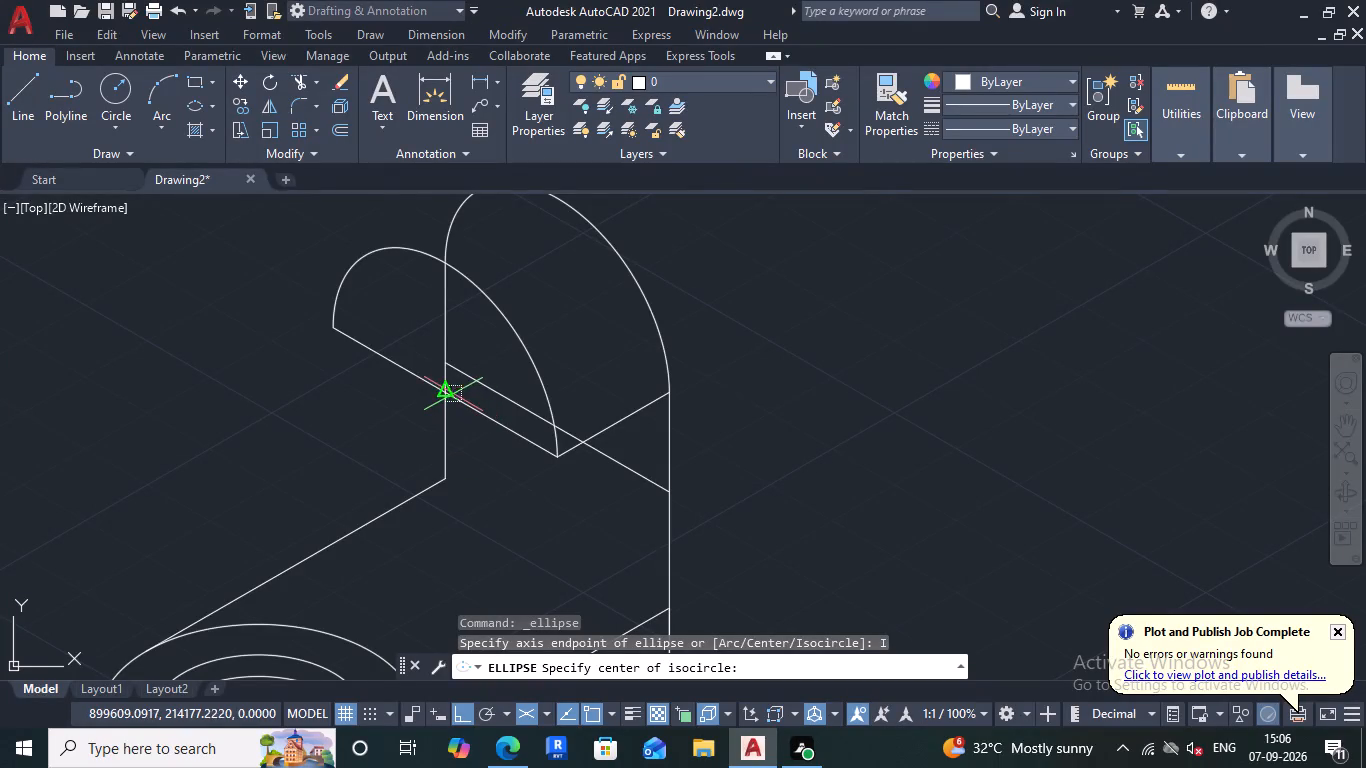
pyautogui.scroll(5, 444, 400)
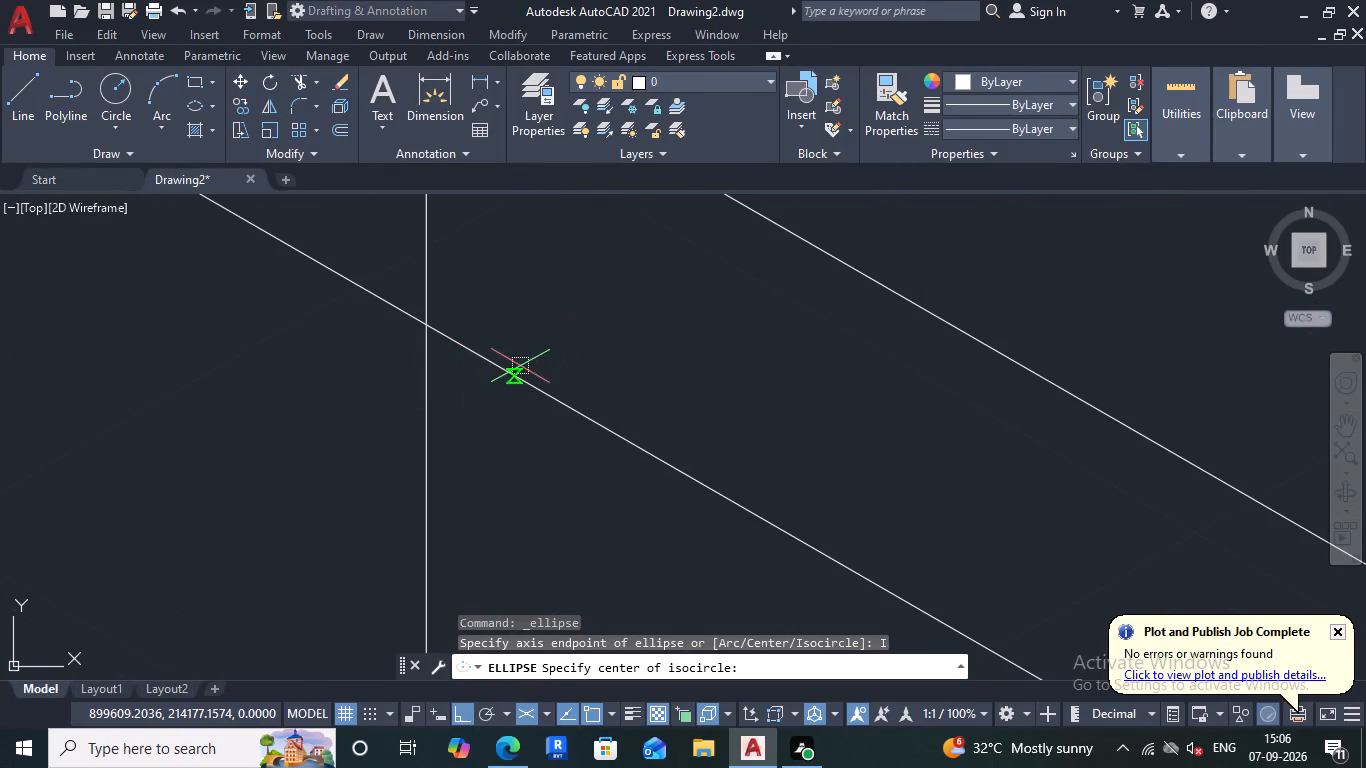
pyautogui.scroll(-3, 320, 272)
pyautogui.scroll(1, 316, 282)
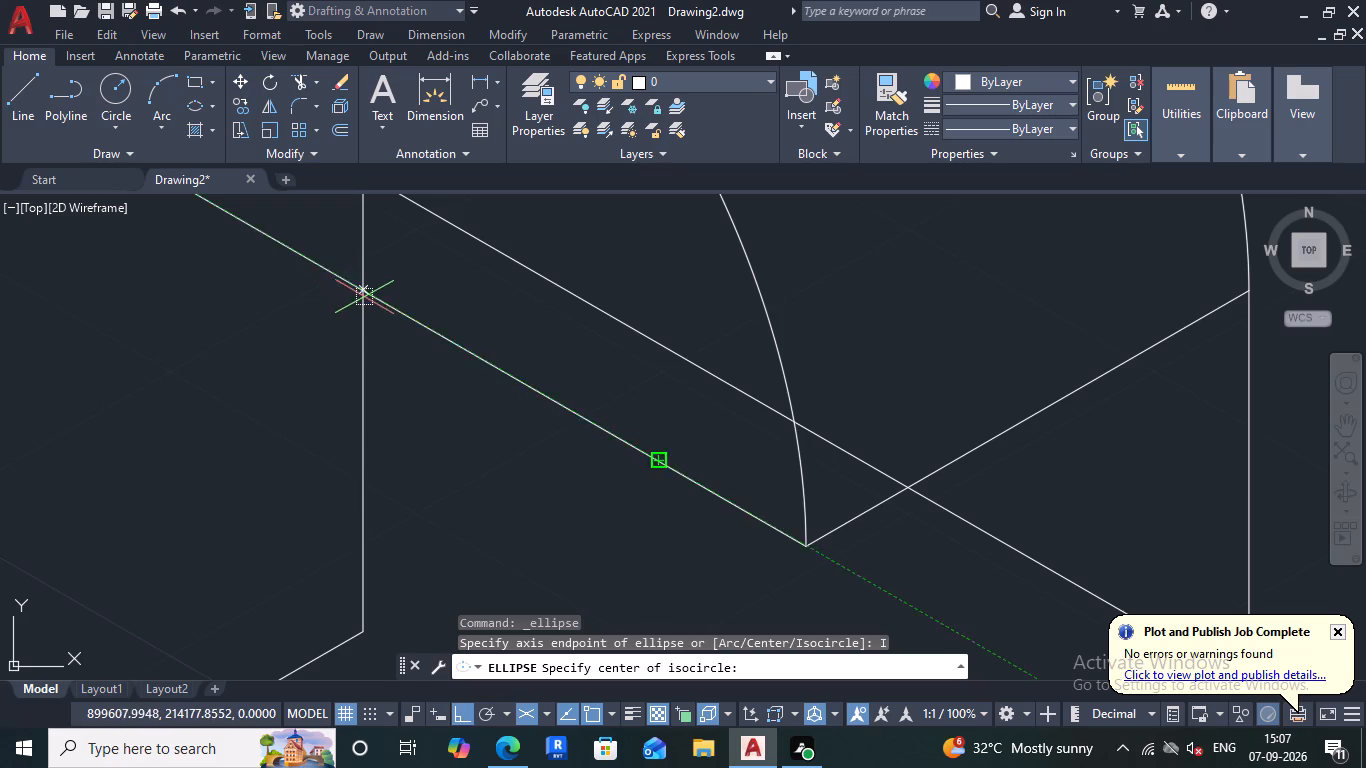
pyautogui.moveTo(377, 296); pyautogui.dragTo(603, 449, button='middle')
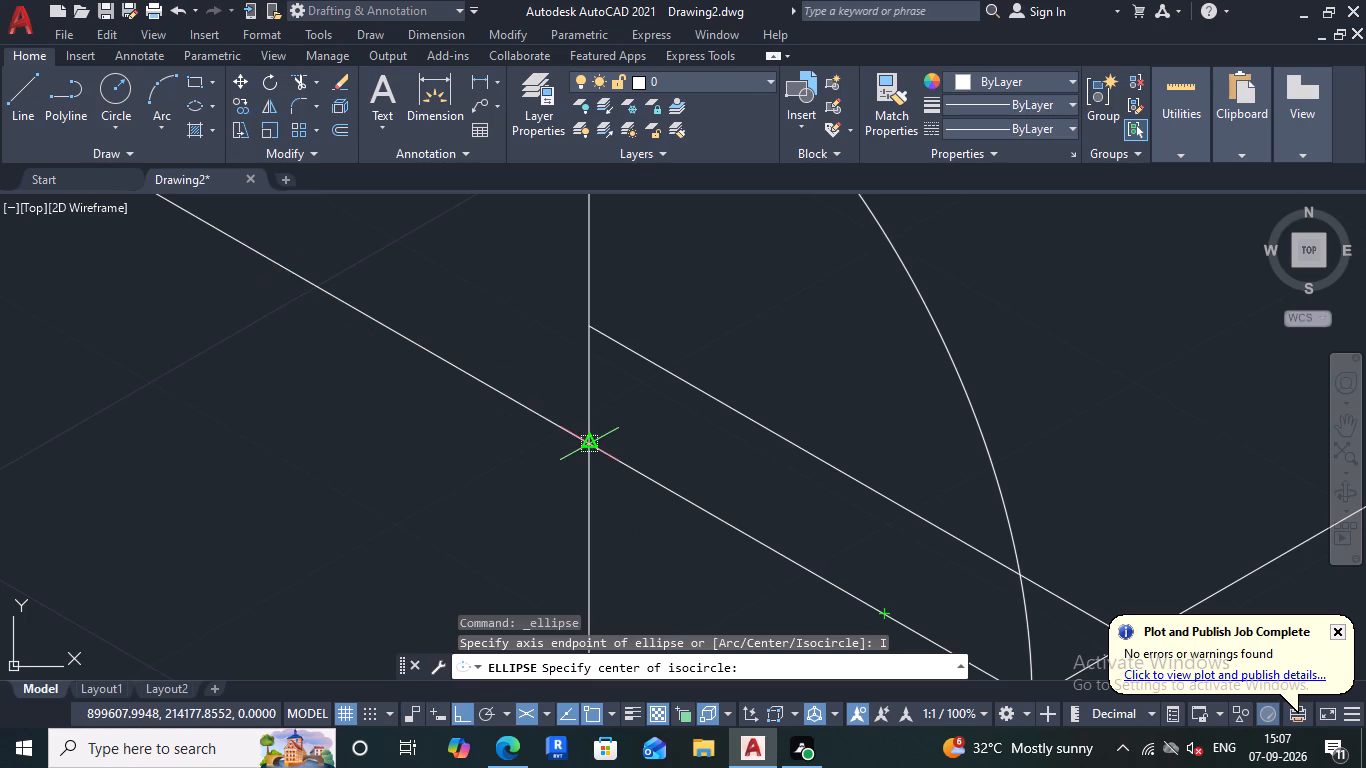
pyautogui.scroll(5, 592, 454)
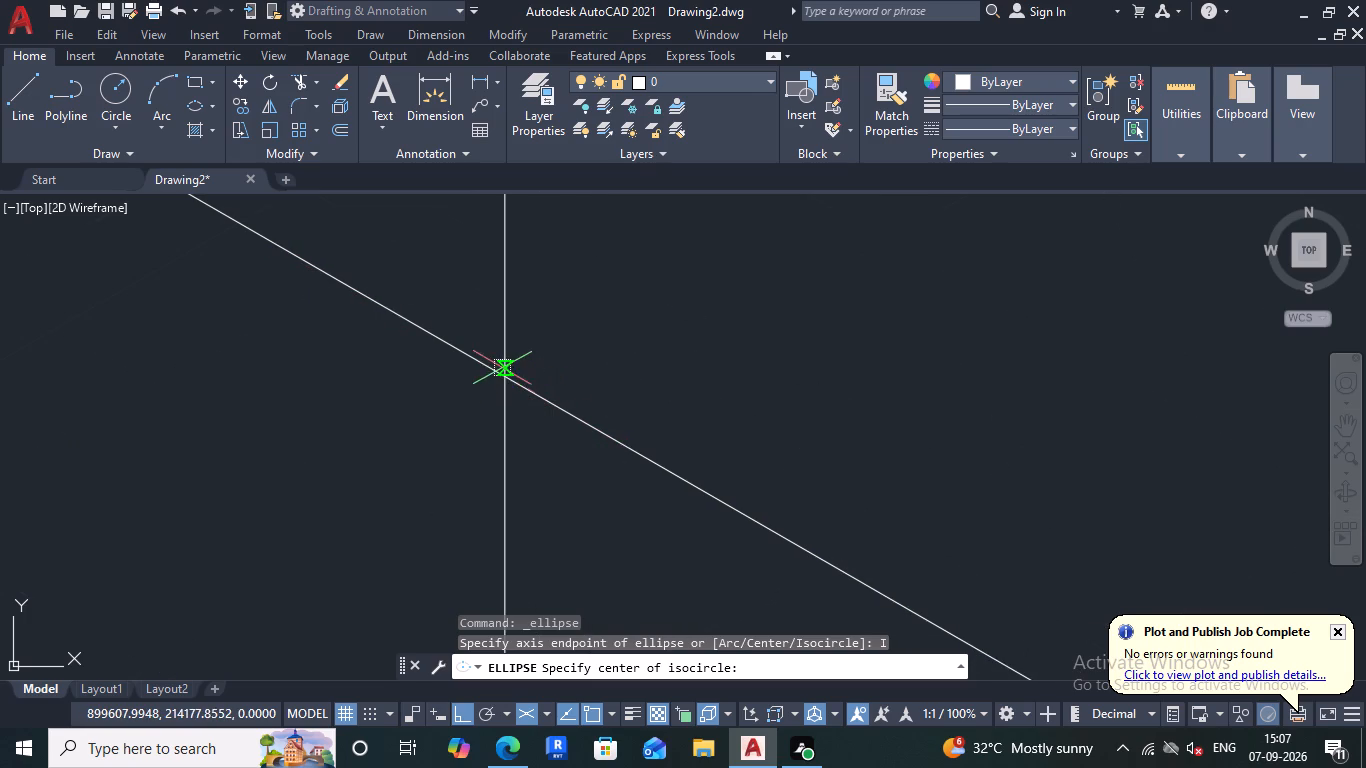
pyautogui.scroll(3, 525, 405)
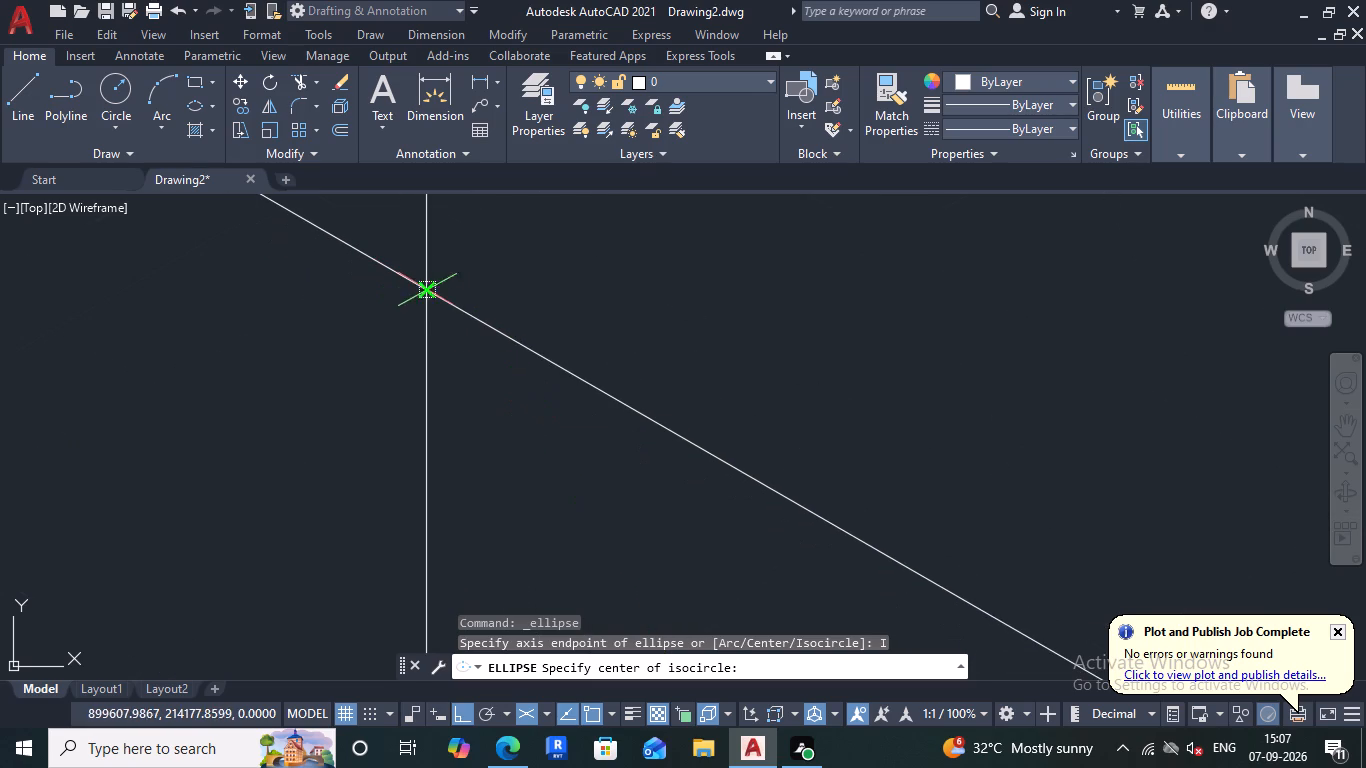
pyautogui.click(424, 287)
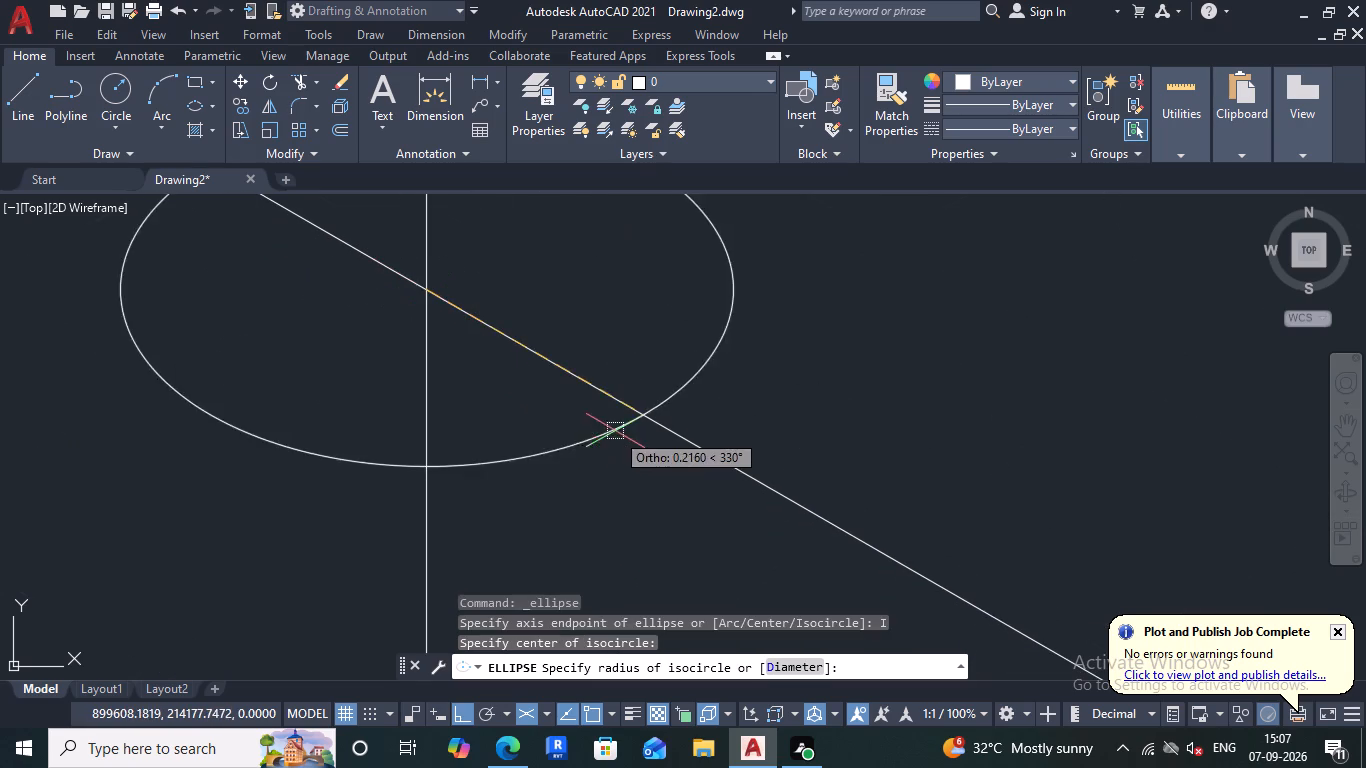
pyautogui.scroll(-3, 613, 431)
pyautogui.scroll(1, 624, 488)
pyautogui.scroll(-1, 624, 490)
pyautogui.scroll(1, 627, 495)
pyautogui.scroll(-2, 630, 507)
pyautogui.scroll(1, 635, 516)
pyautogui.scroll(-7, 639, 525)
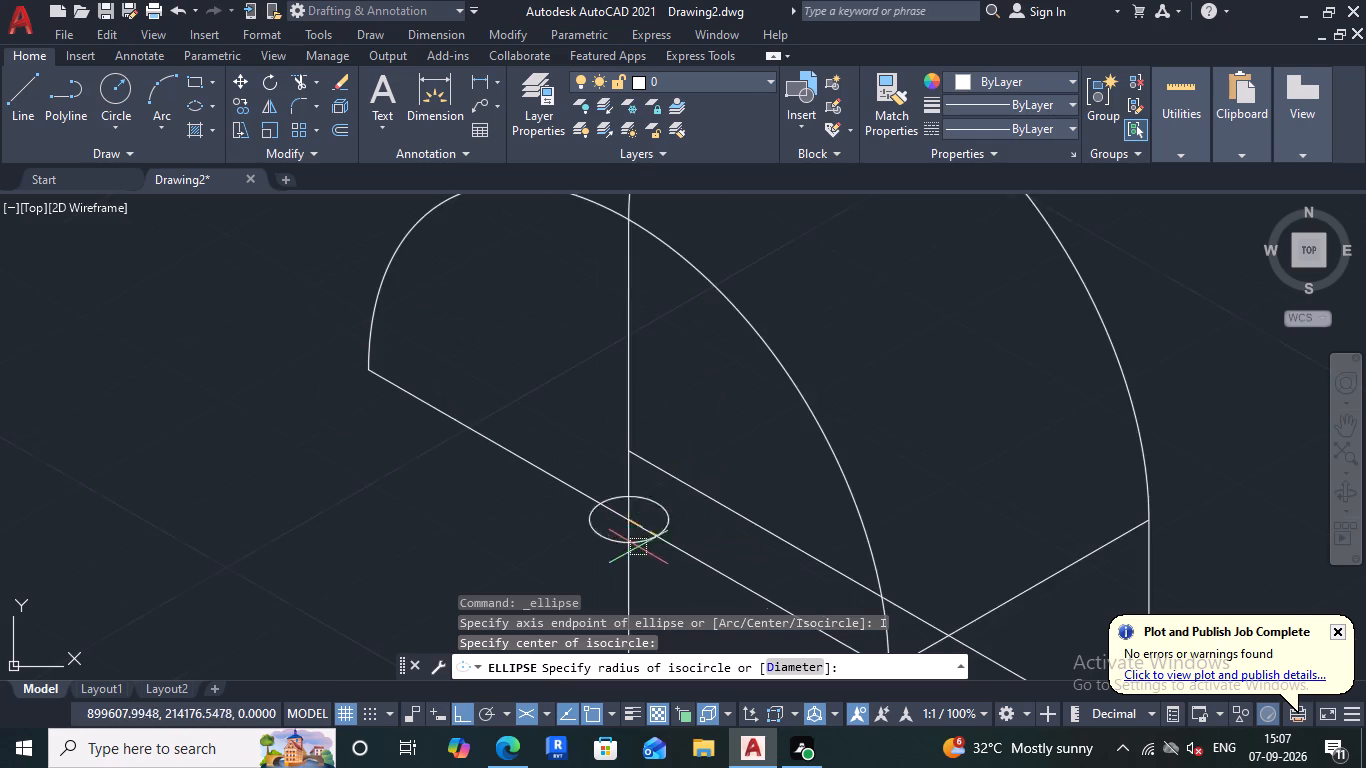
pyautogui.scroll(-1, 639, 548)
pyautogui.press('F5')
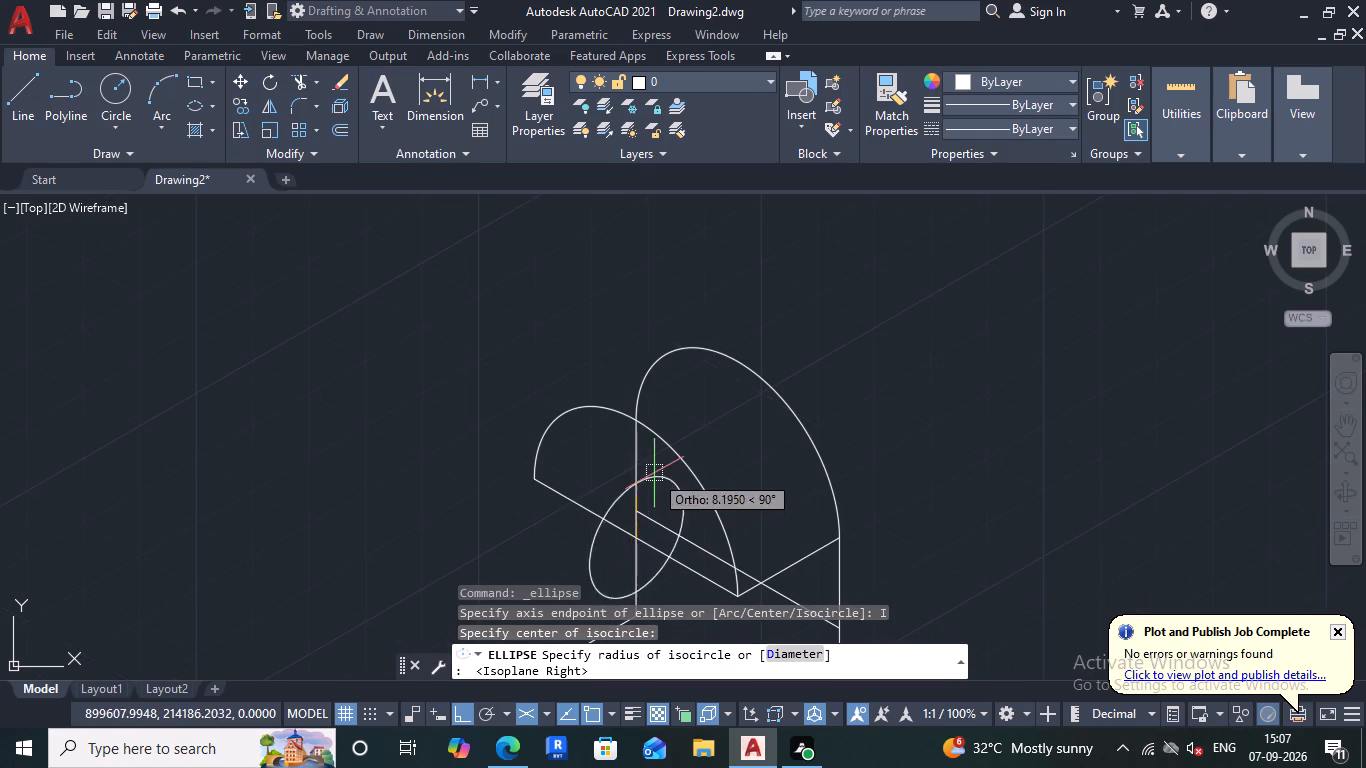
pyautogui.press('F5')
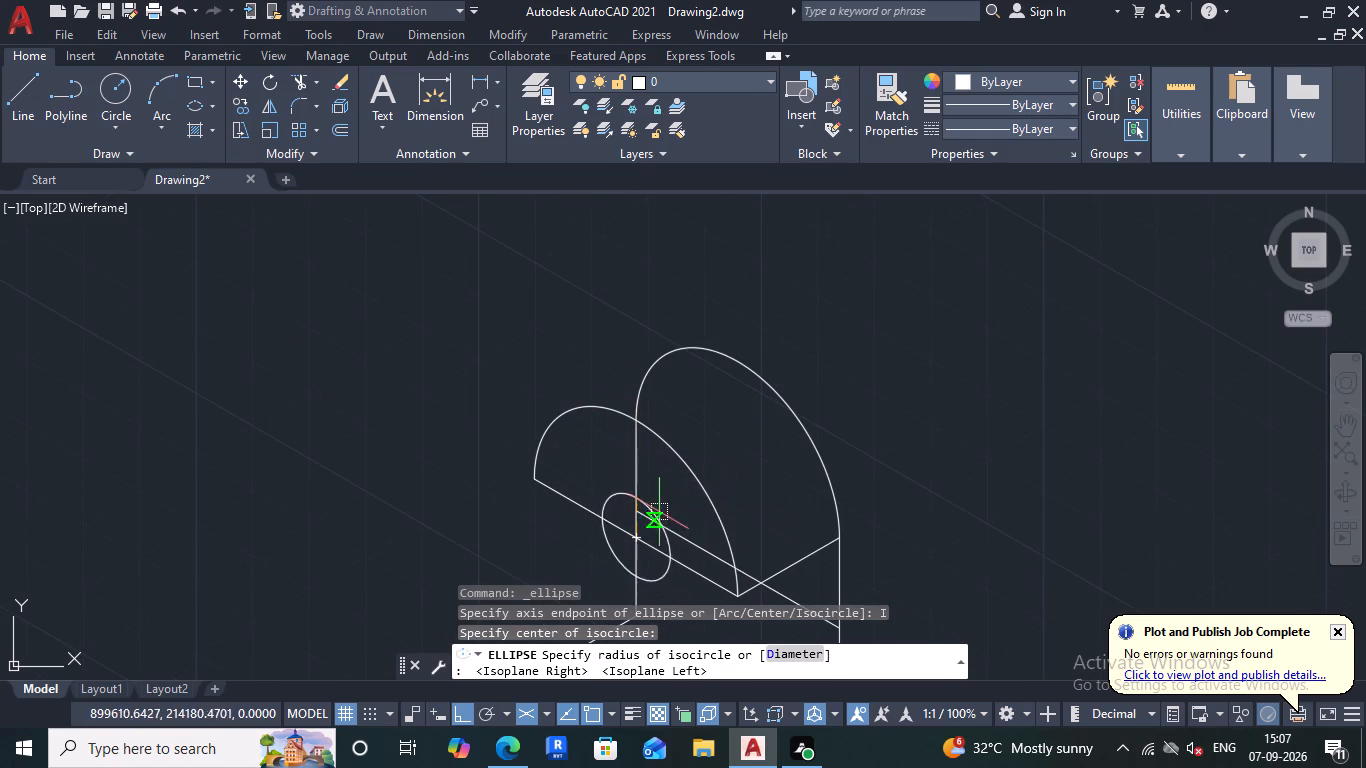
pyautogui.click(708, 576)
pyautogui.scroll(2, 647, 575)
pyautogui.scroll(-2, 619, 521)
pyautogui.scroll(3, 559, 466)
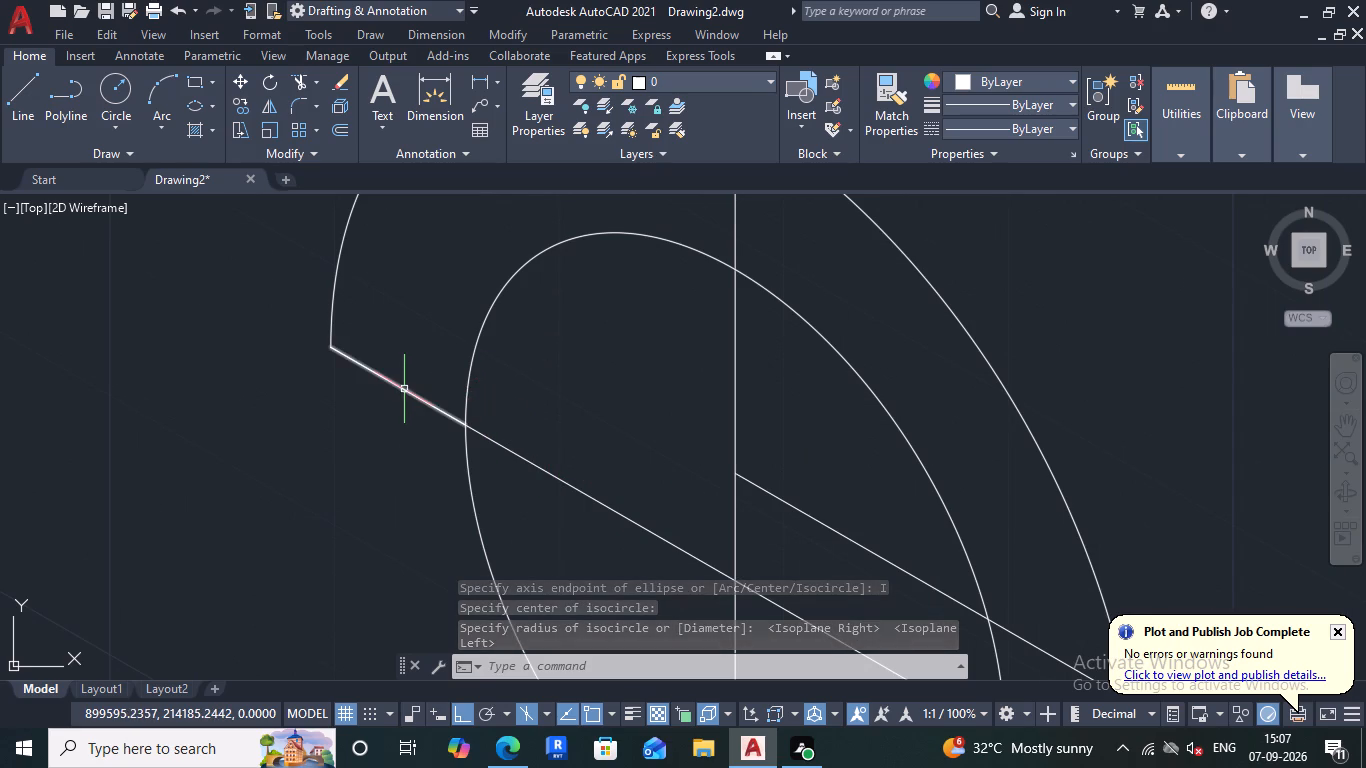
pyautogui.scroll(-3, 541, 412)
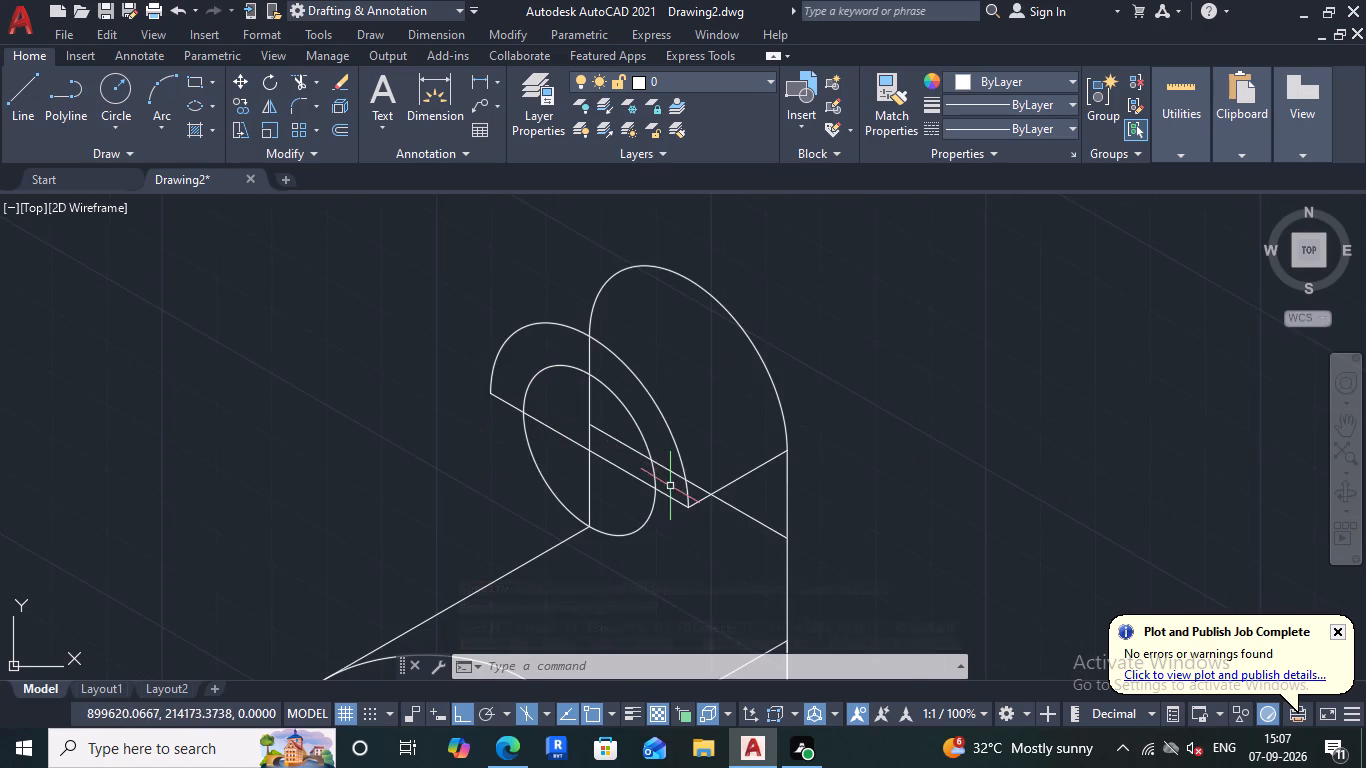
pyautogui.scroll(1, 682, 521)
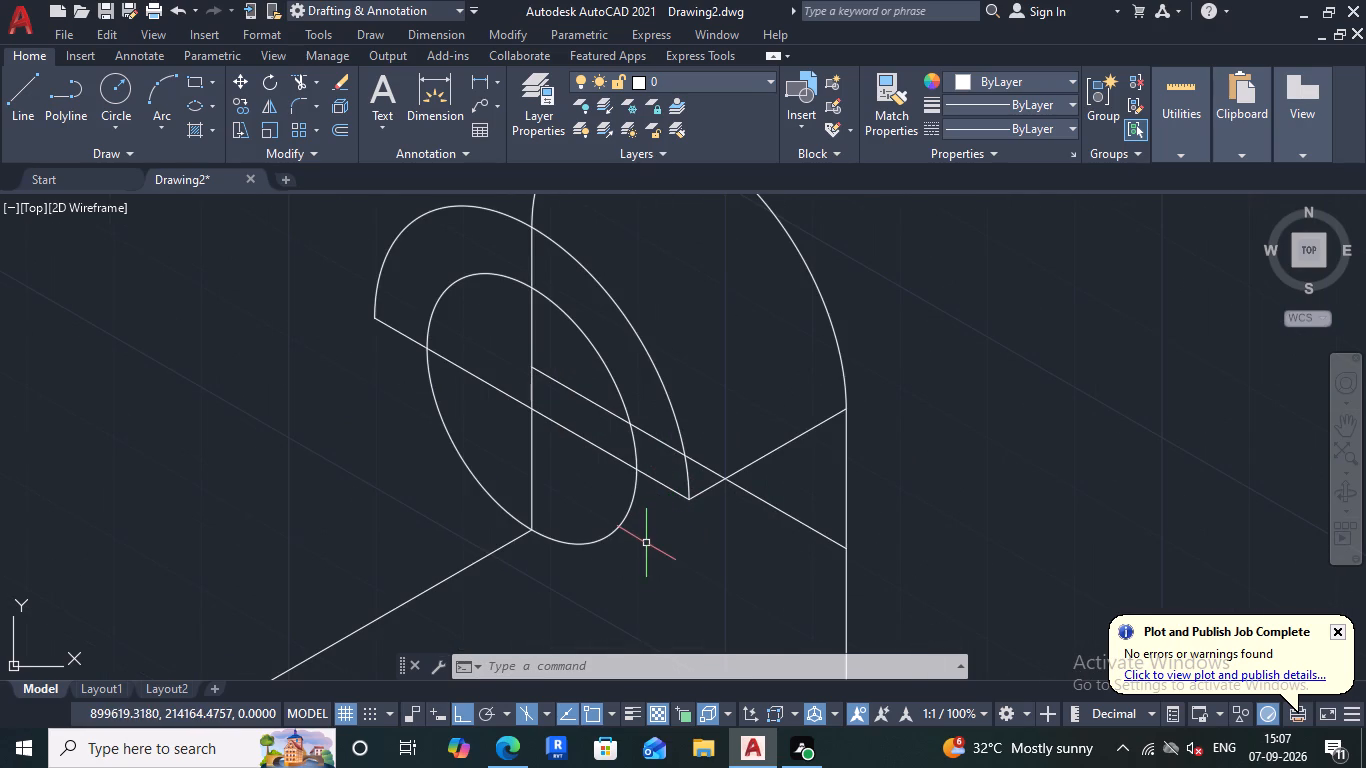
# Trim away the lower half of the new isocircle, below the line under the copied arc.
pyautogui.click(294, 82)
pyautogui.moveTo(379, 413); pyautogui.dragTo(475, 474)
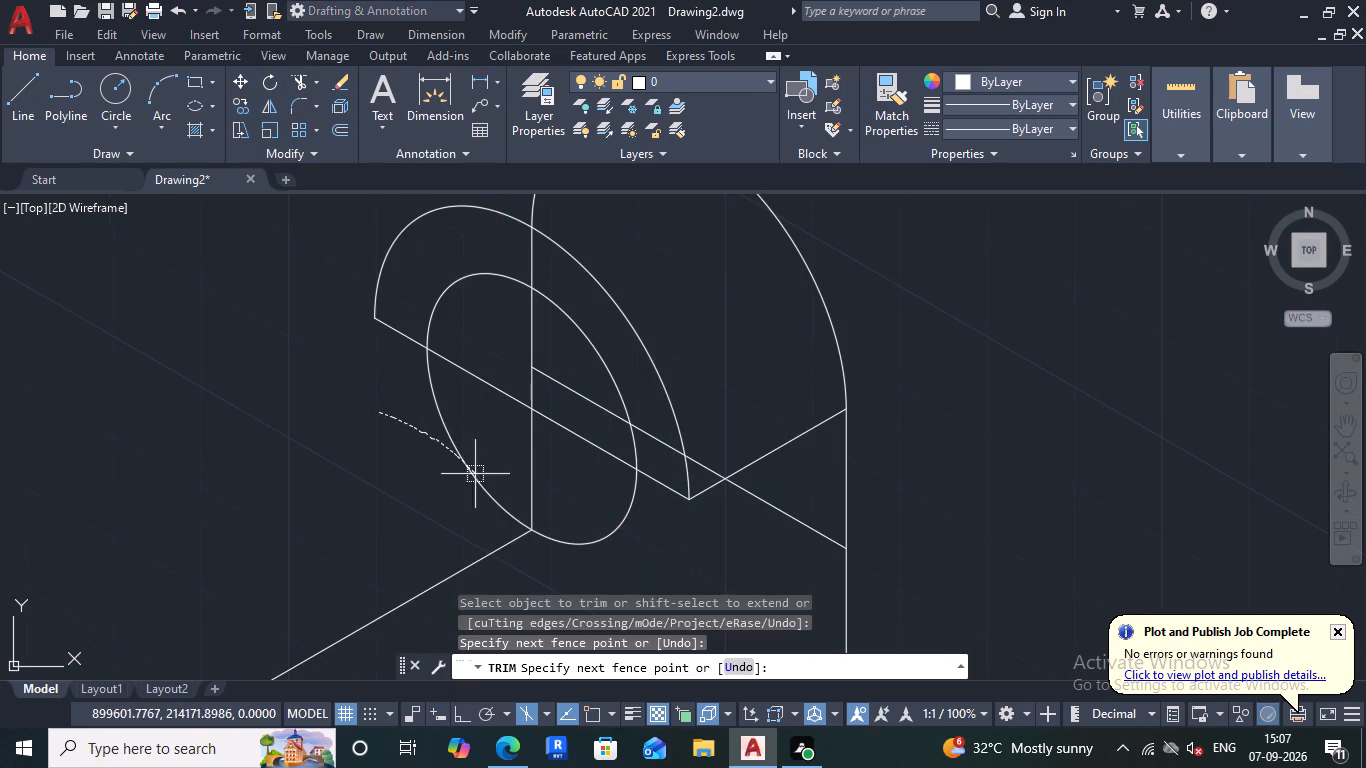
pyautogui.moveTo(475, 474); pyautogui.dragTo(519, 501)
pyautogui.moveTo(580, 496); pyautogui.dragTo(633, 548)
pyautogui.scroll(-3, 621, 521)
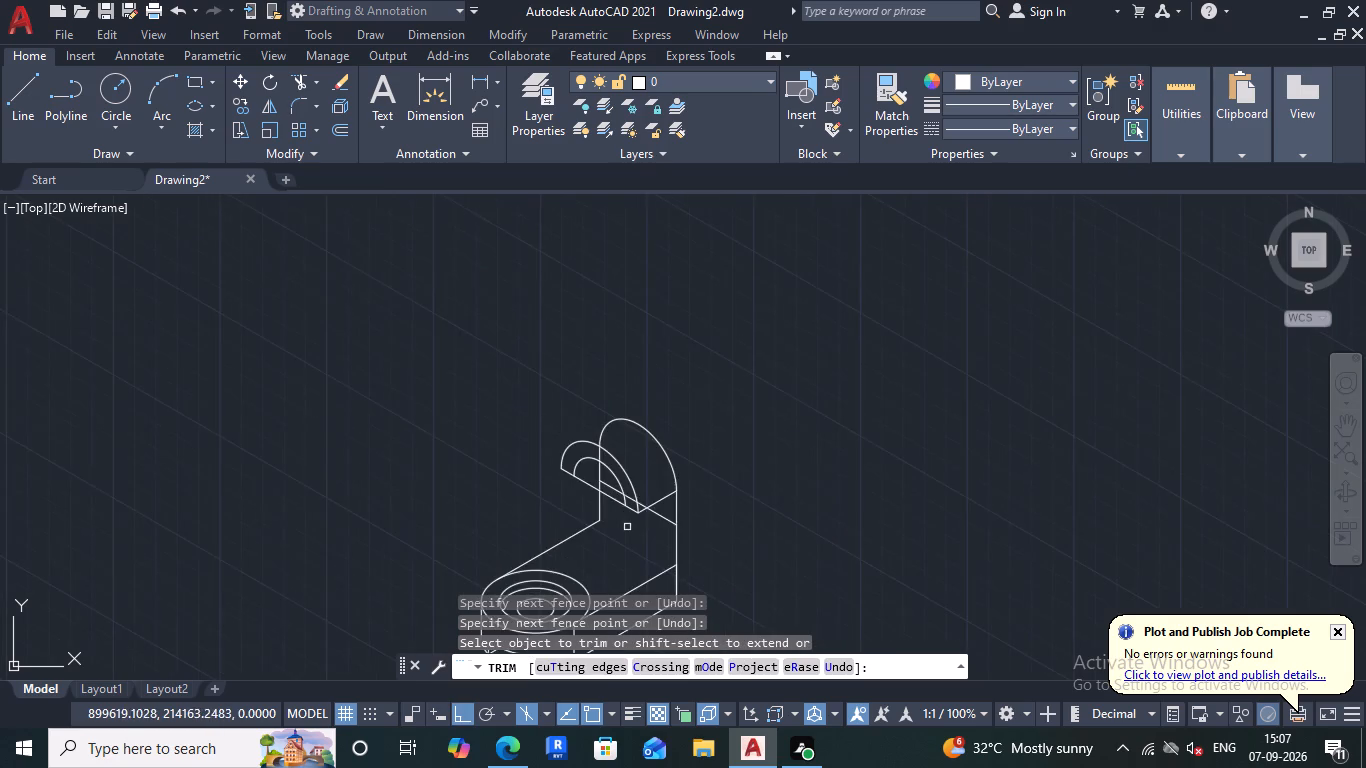
pyautogui.scroll(3, 630, 527)
# Trim away all segments of the sloping construction line crossing the upright between its two vertical edges.
pyautogui.moveTo(601, 388); pyautogui.dragTo(625, 456)
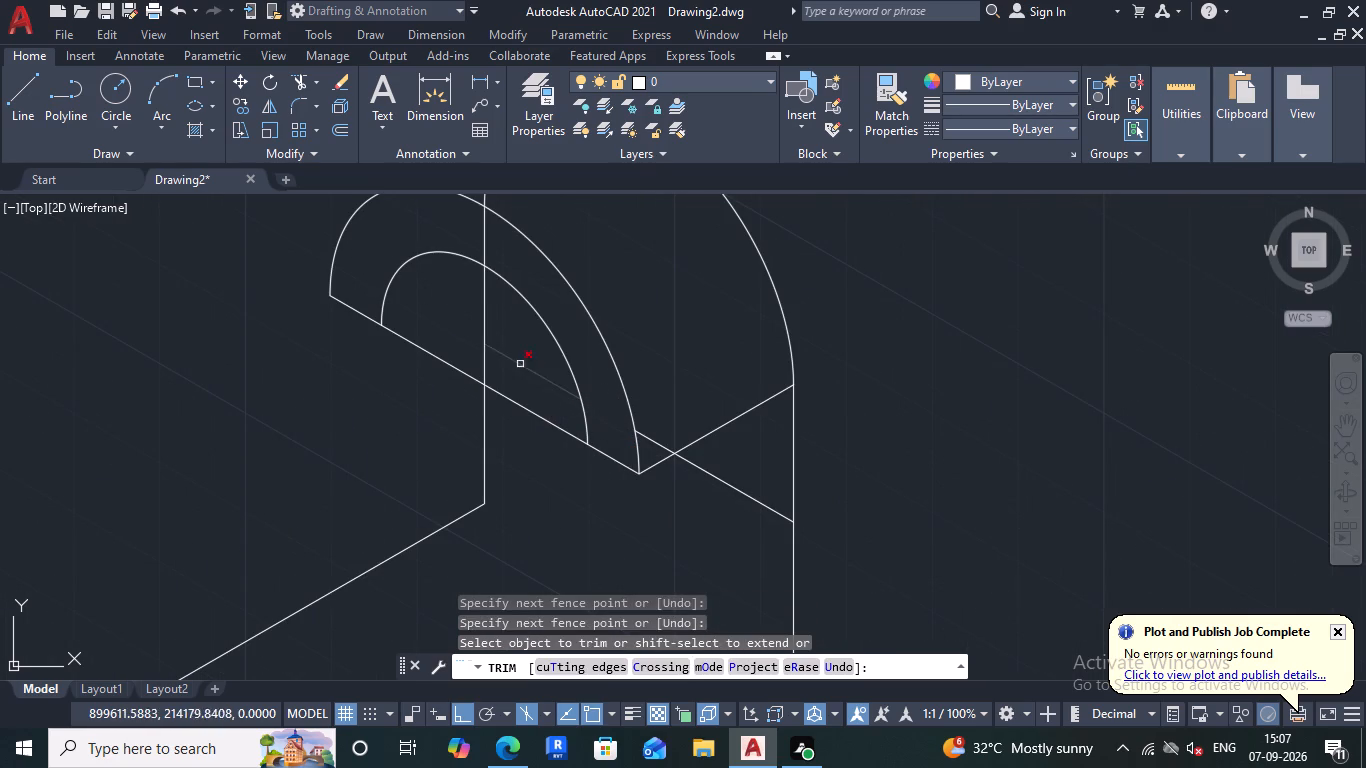
pyautogui.moveTo(519, 359); pyautogui.dragTo(532, 379)
pyautogui.moveTo(731, 471); pyautogui.dragTo(715, 516)
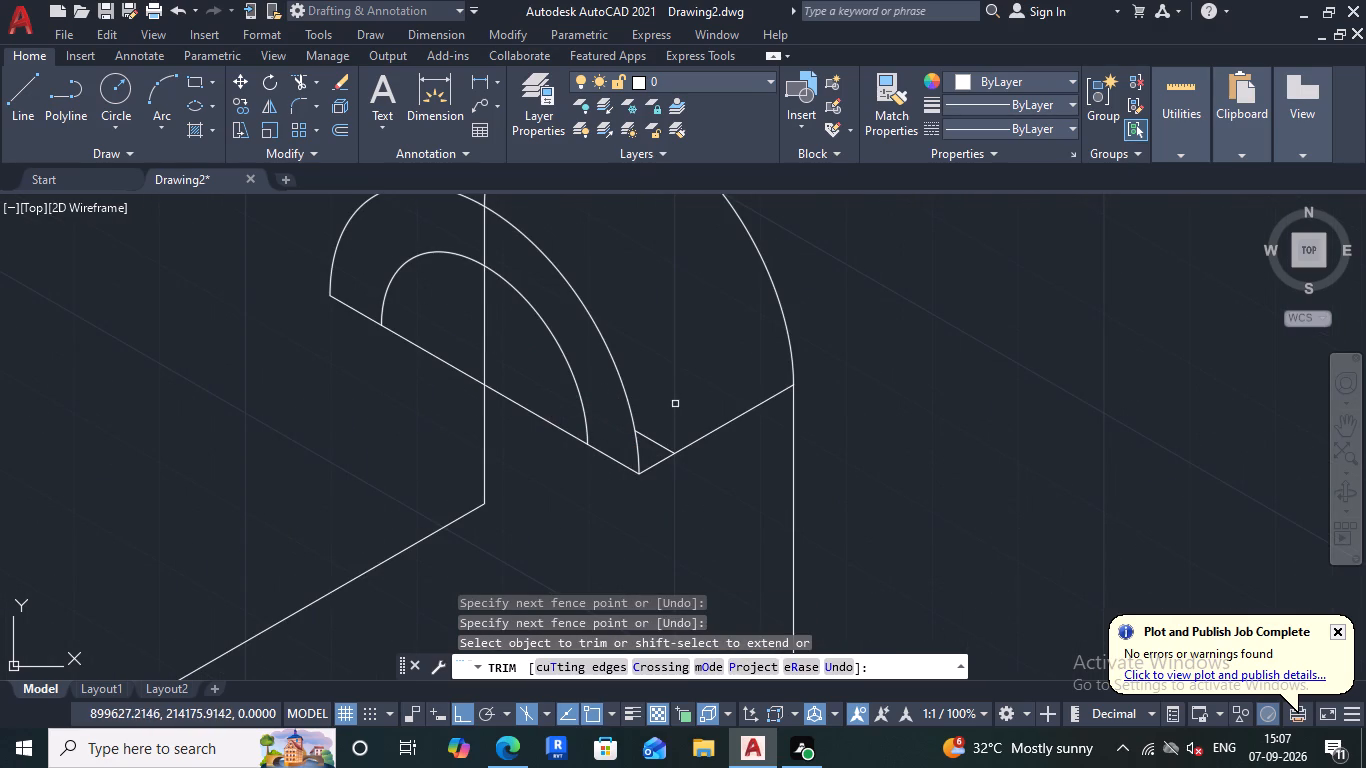
pyautogui.moveTo(649, 441); pyautogui.dragTo(649, 450)
pyautogui.scroll(-2, 678, 382)
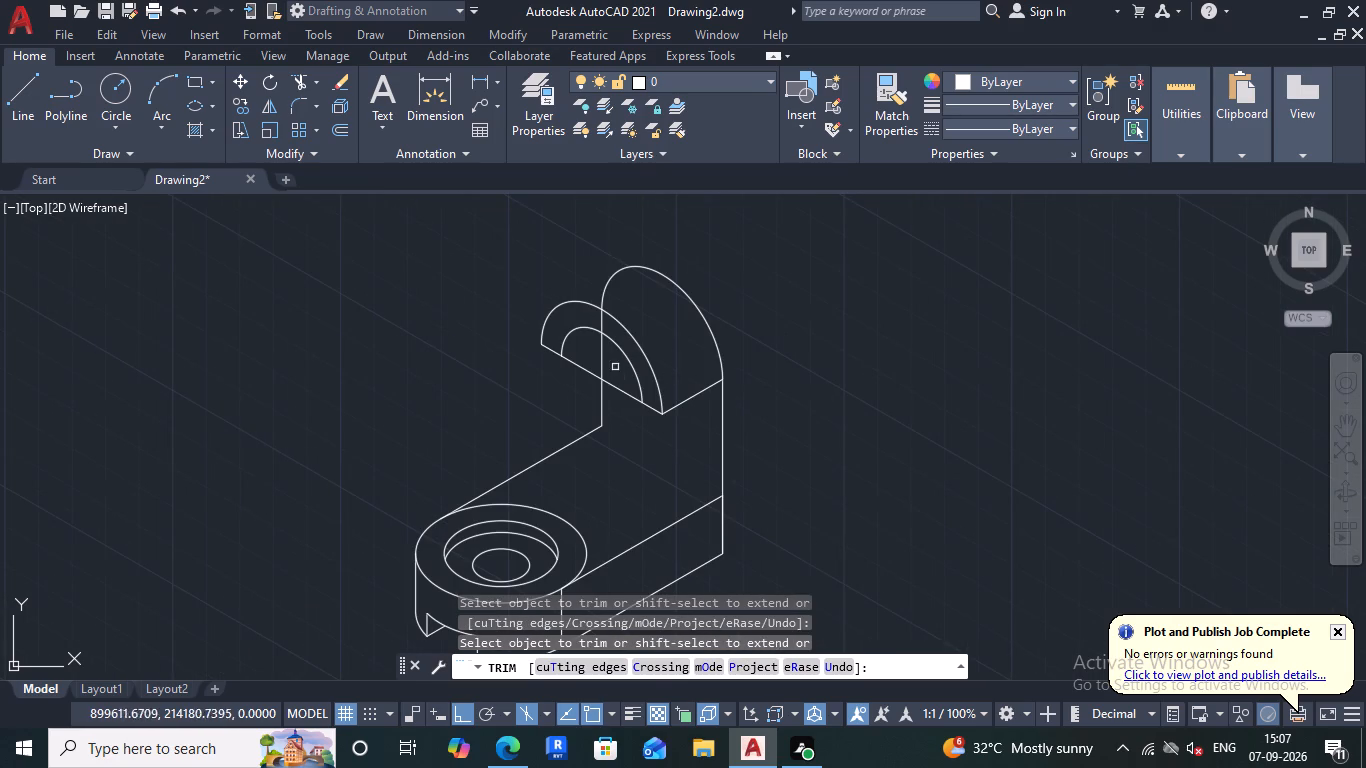
# Trim the upright's left vertical edge where it passes behind the front rounded projection and its inner arc.
pyautogui.moveTo(608, 365); pyautogui.dragTo(593, 365)
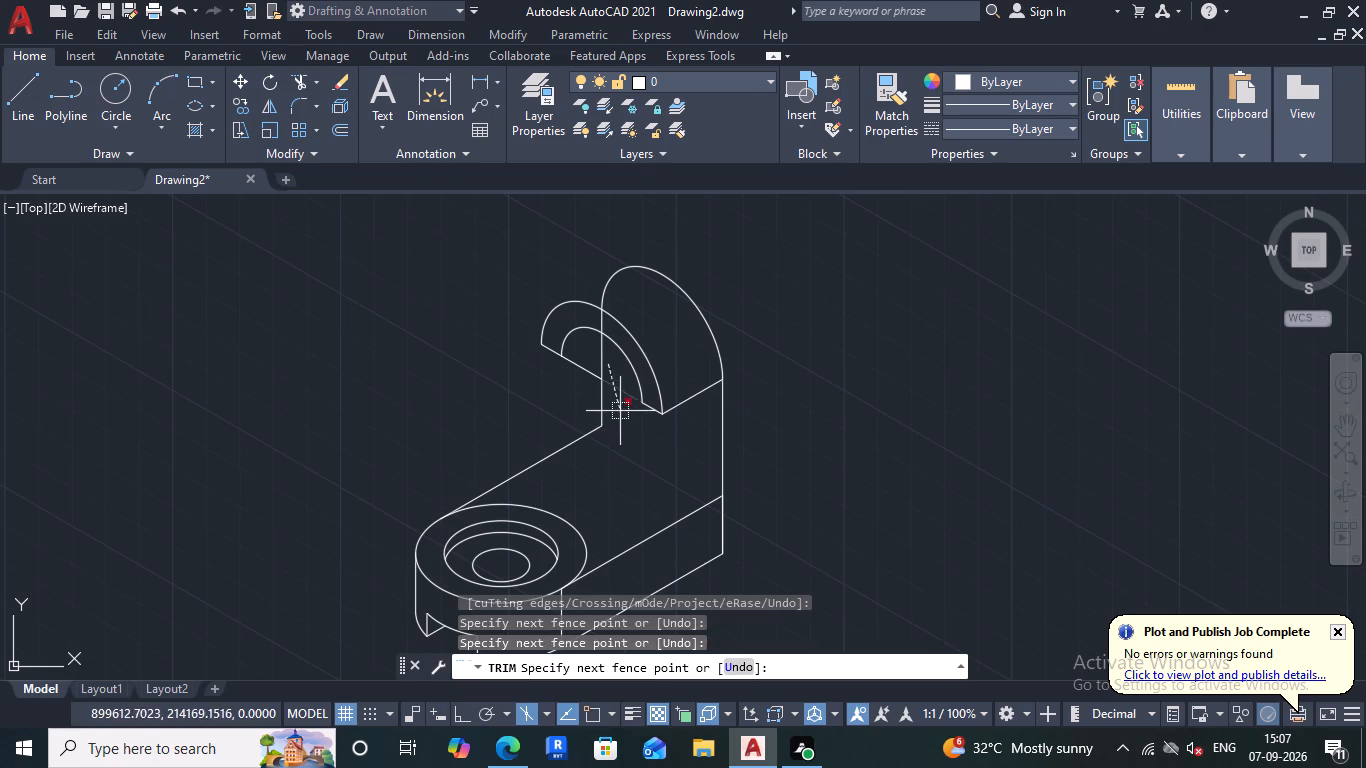
pyautogui.scroll(2, 597, 358)
pyautogui.click(590, 360)
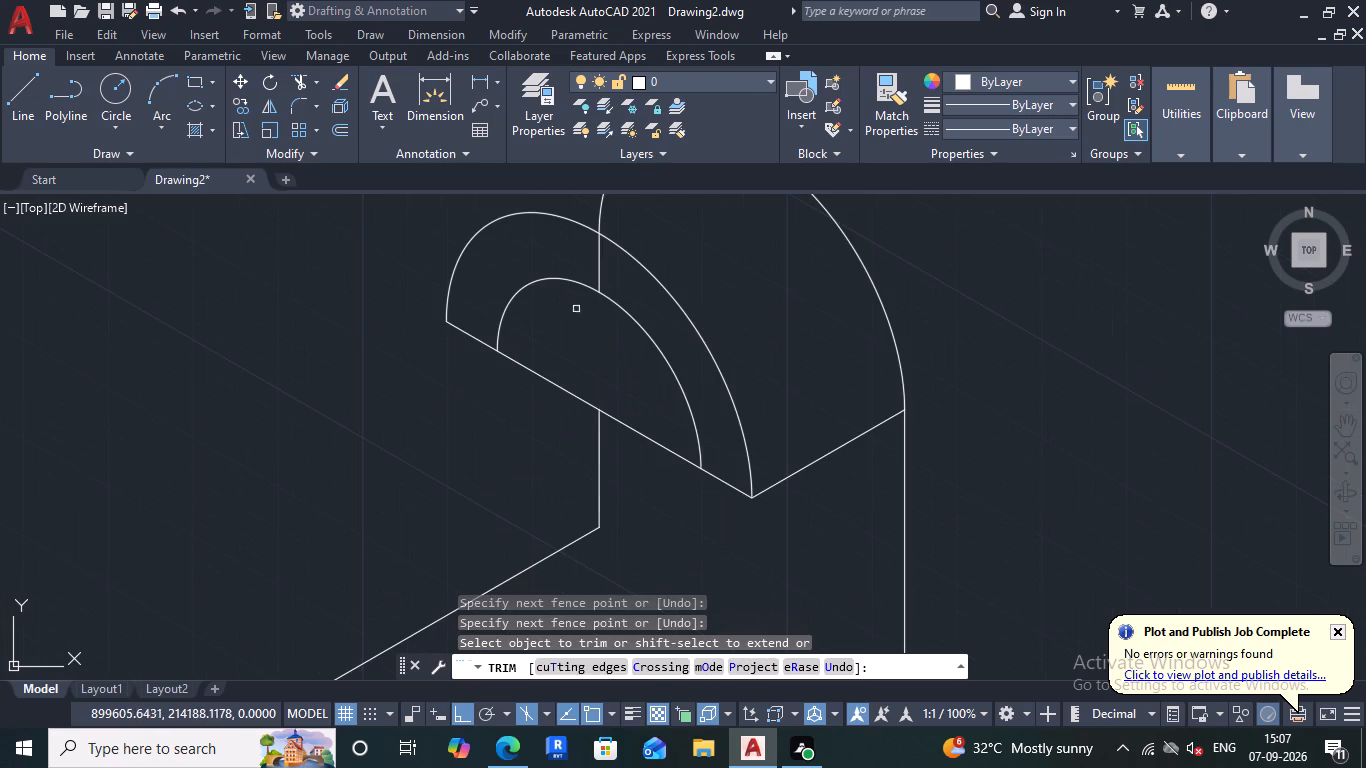
pyautogui.moveTo(615, 281); pyautogui.dragTo(589, 265)
pyautogui.scroll(1, 602, 285)
pyautogui.scroll(-4, 602, 285)
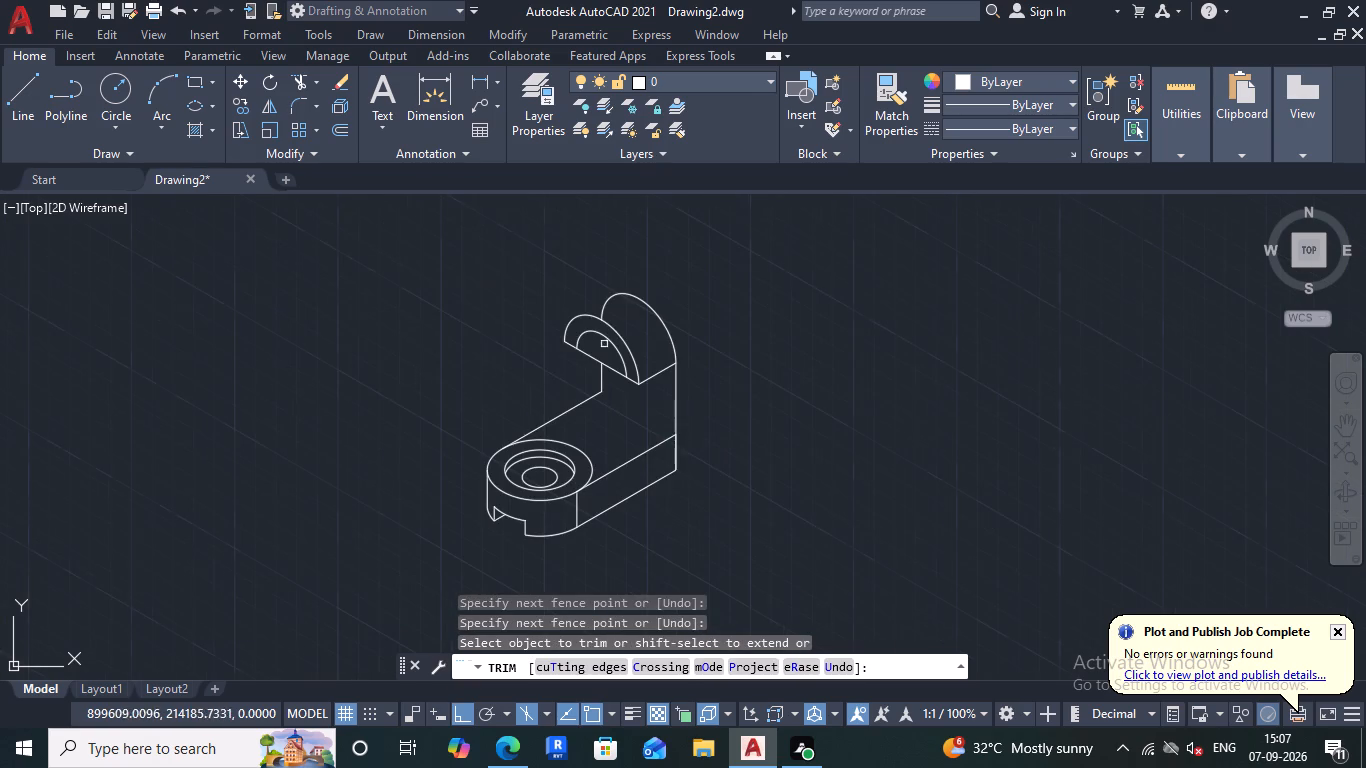
pyautogui.scroll(1, 625, 413)
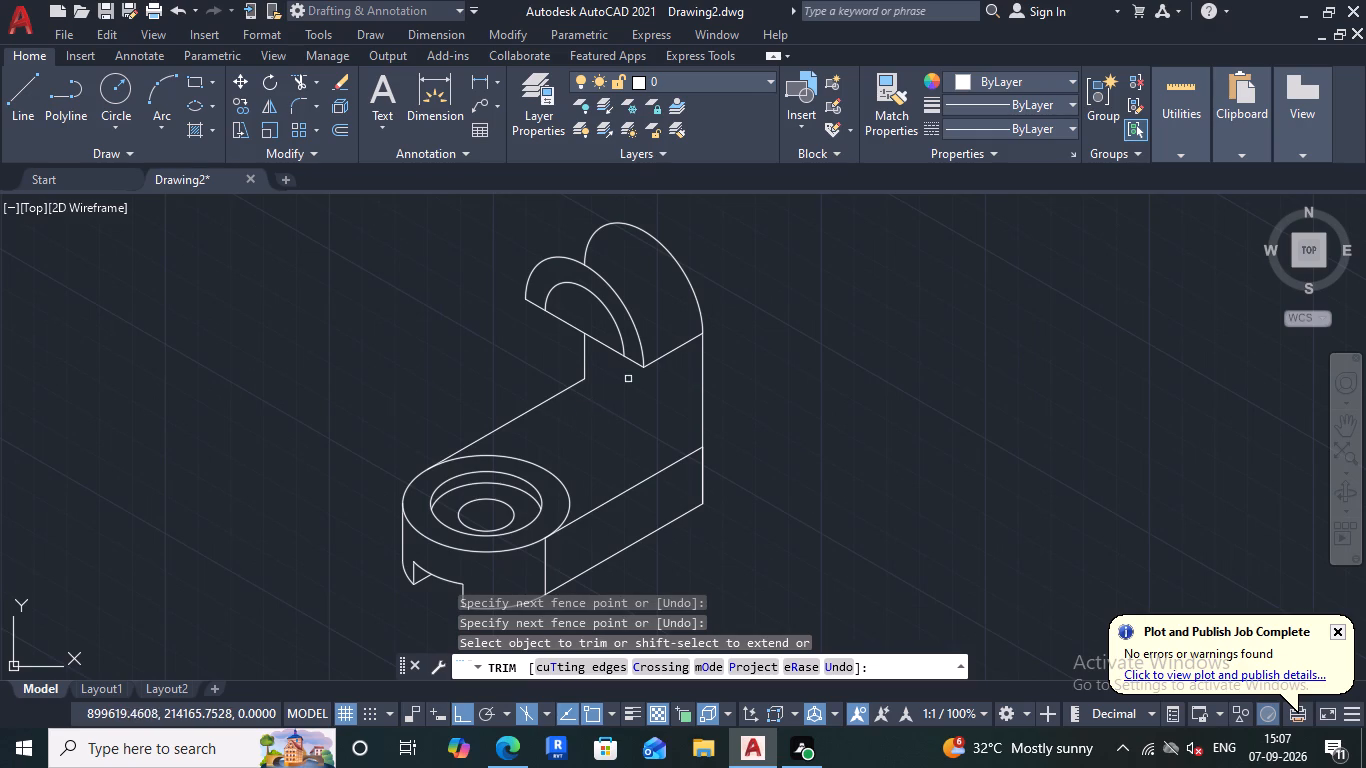
pyautogui.scroll(-1, 628, 379)
pyautogui.scroll(2, 623, 379)
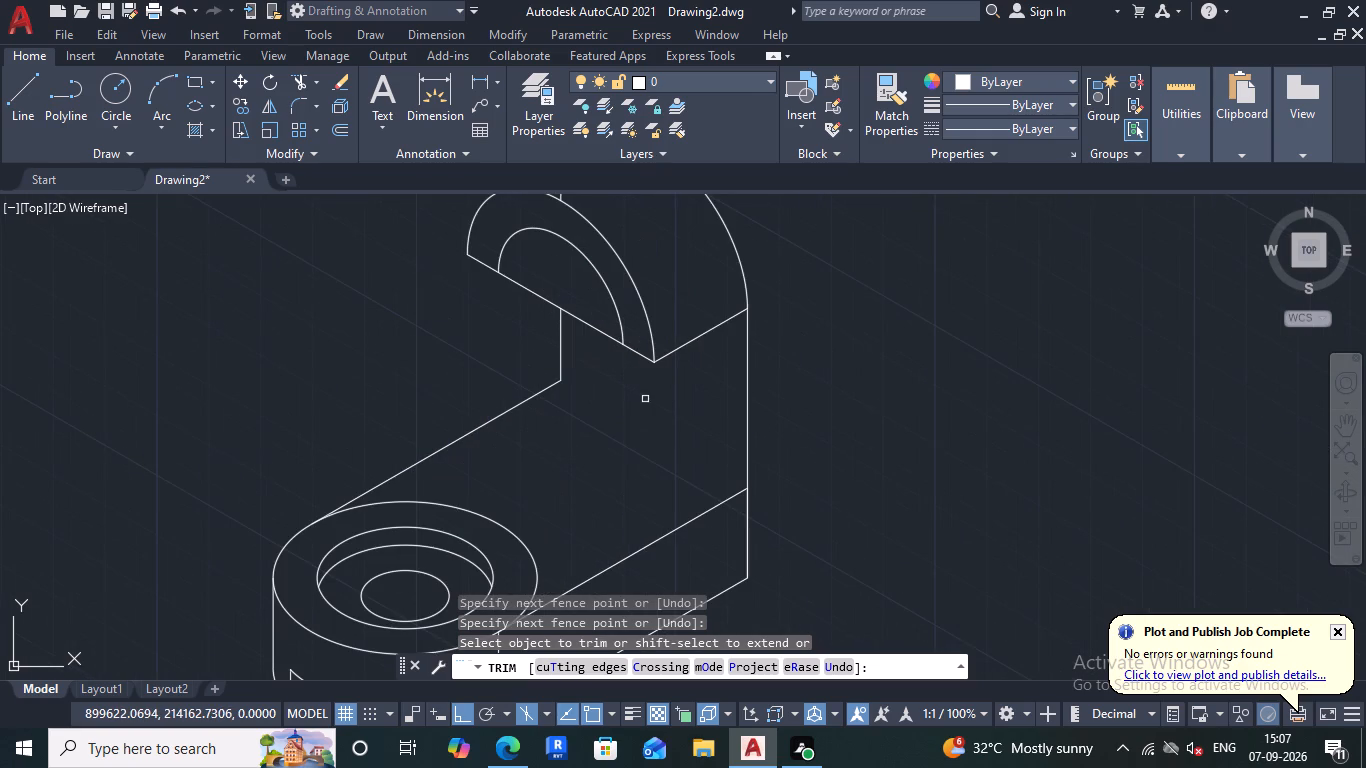
pyautogui.press('Escape')
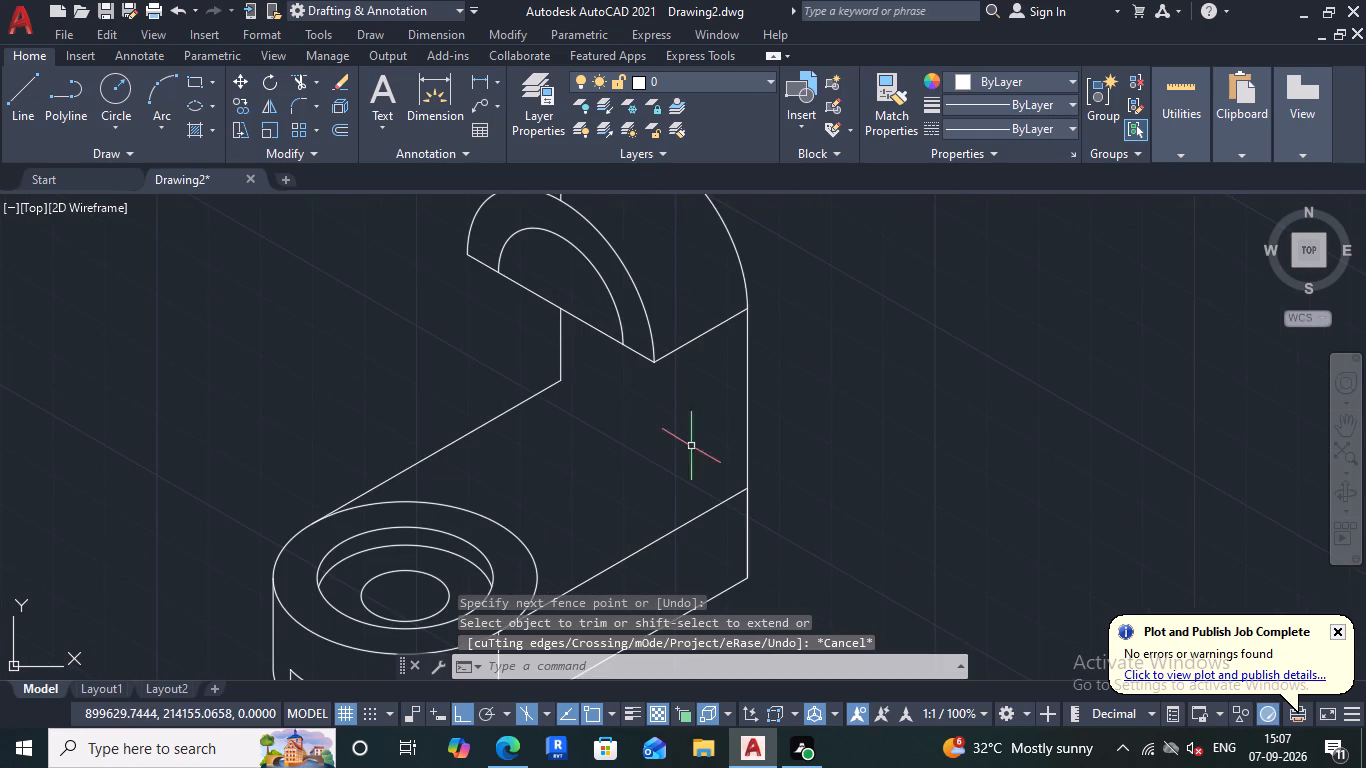
# Track 12 down and 12 forward from the original arc's right end, and draw a 12-unit line at 30° back to the upright's edge.
pyautogui.click(14, 98)
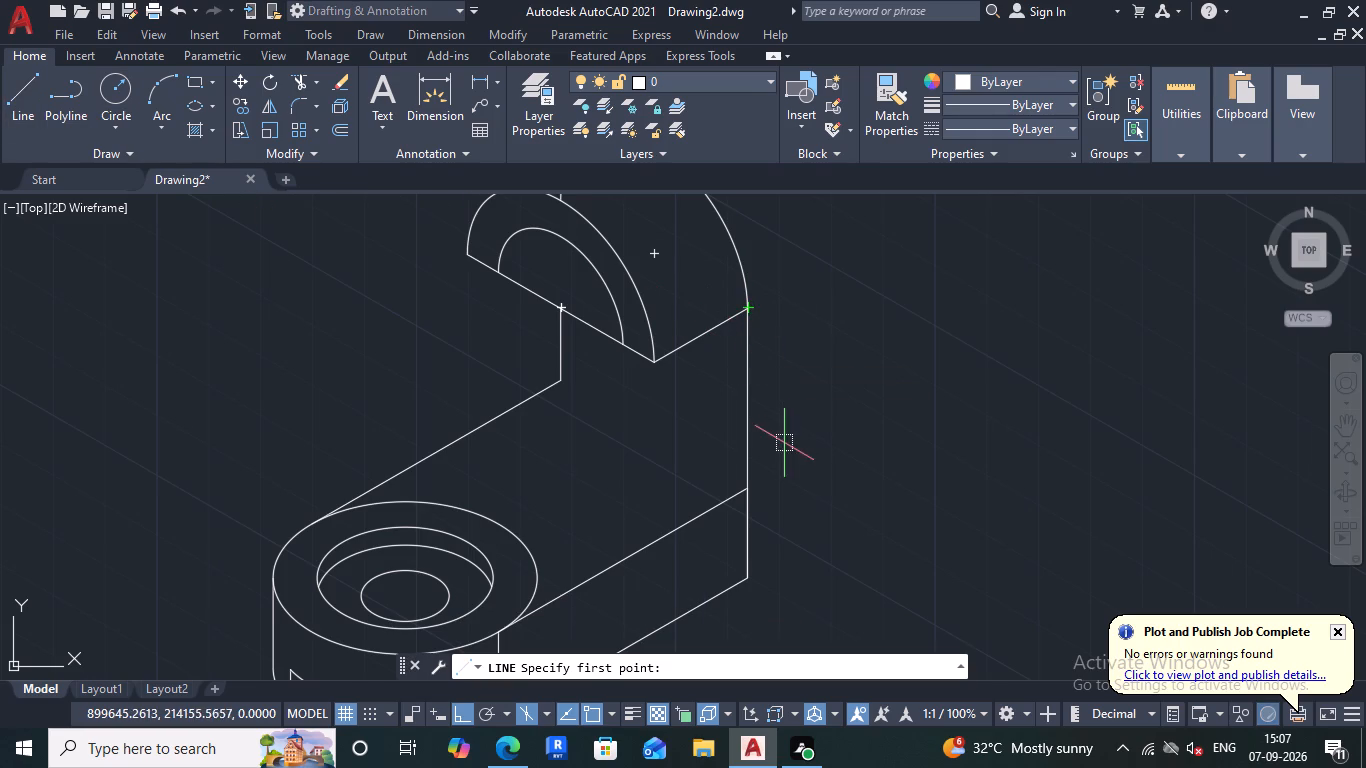
pyautogui.press('t')
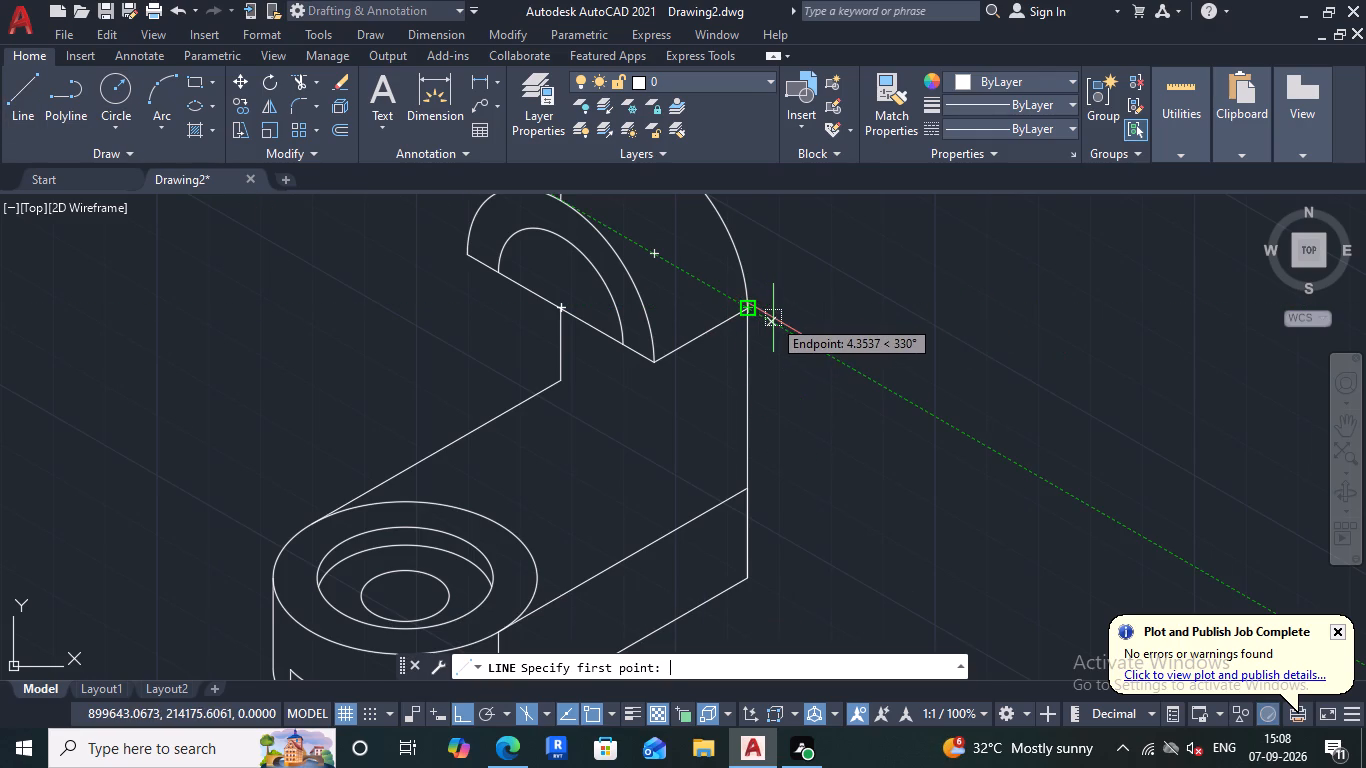
pyautogui.press('k')
pyautogui.press('Return')
pyautogui.click(749, 313)
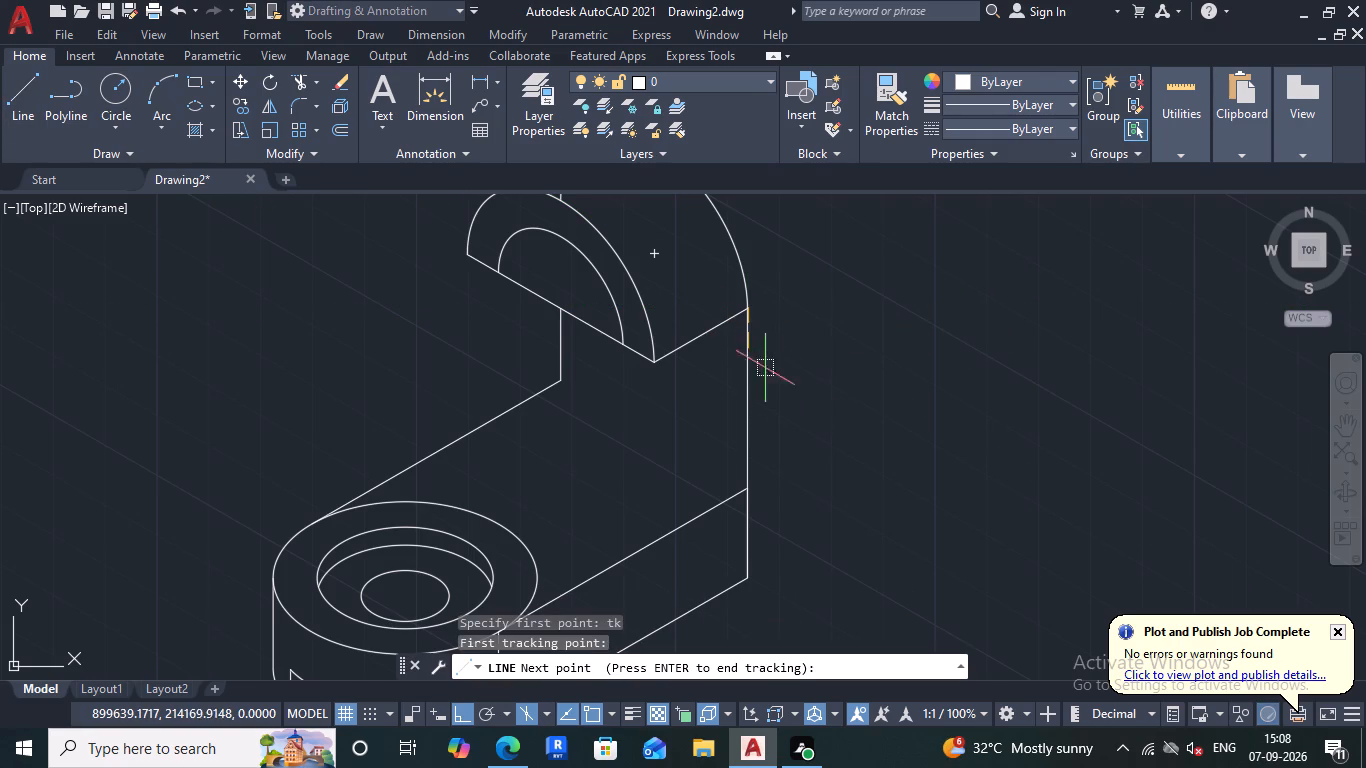
pyautogui.write('12')
pyautogui.press('Return')
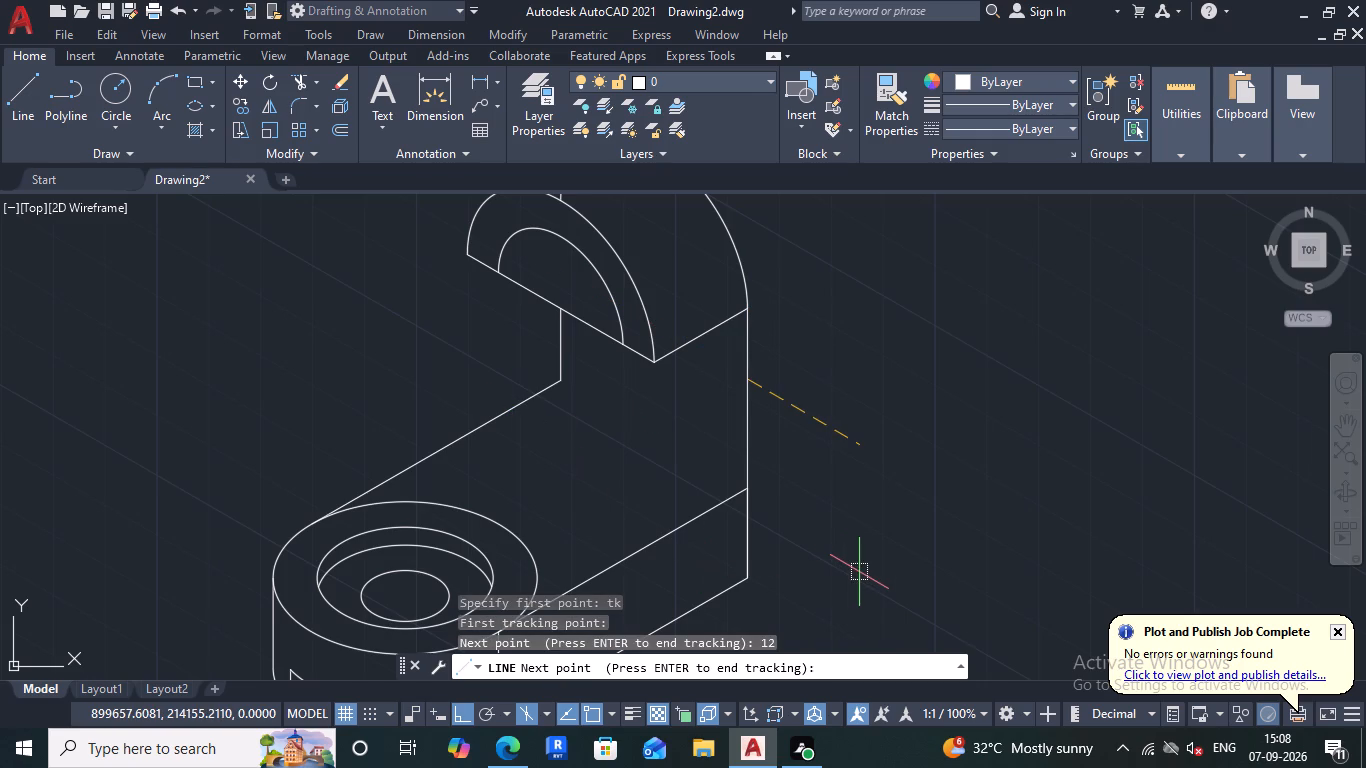
pyautogui.press('F5')
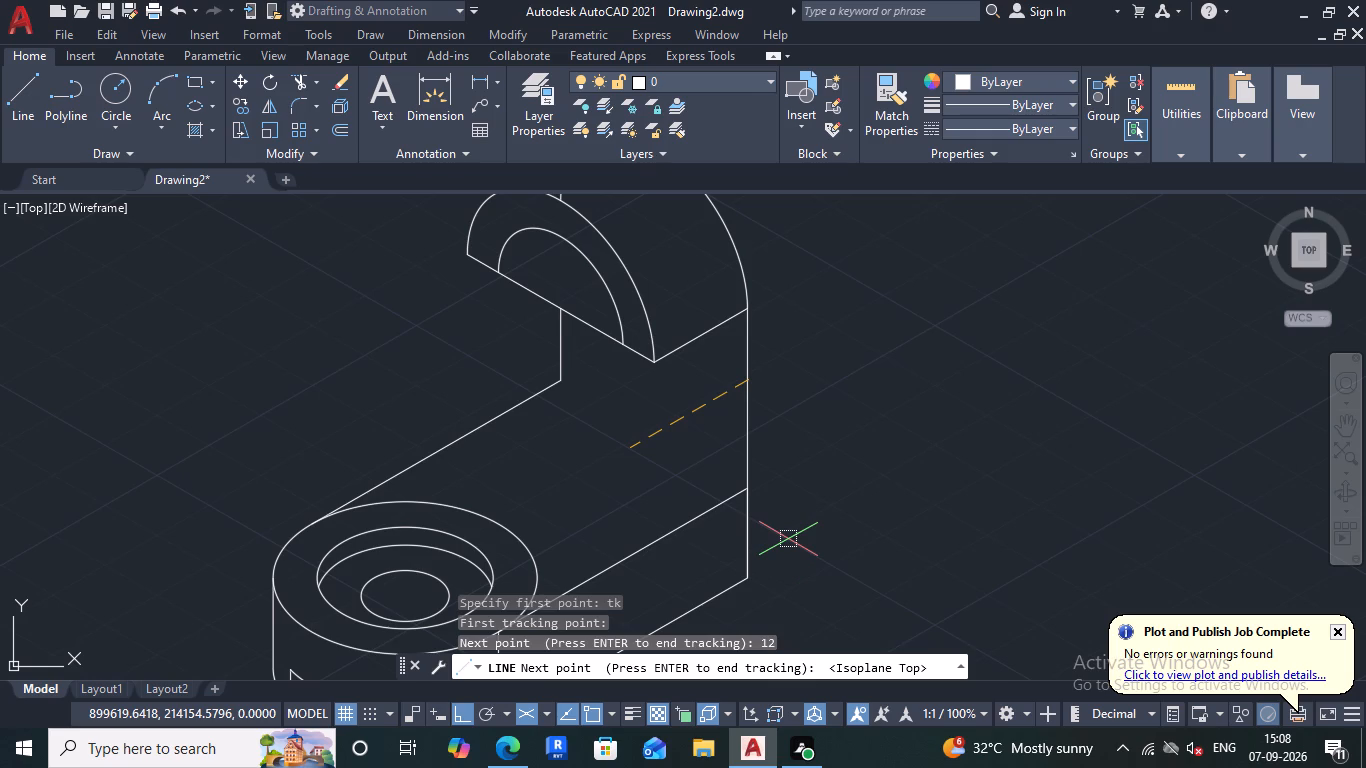
pyautogui.press('1')
pyautogui.press('2')
pyautogui.press('Return')
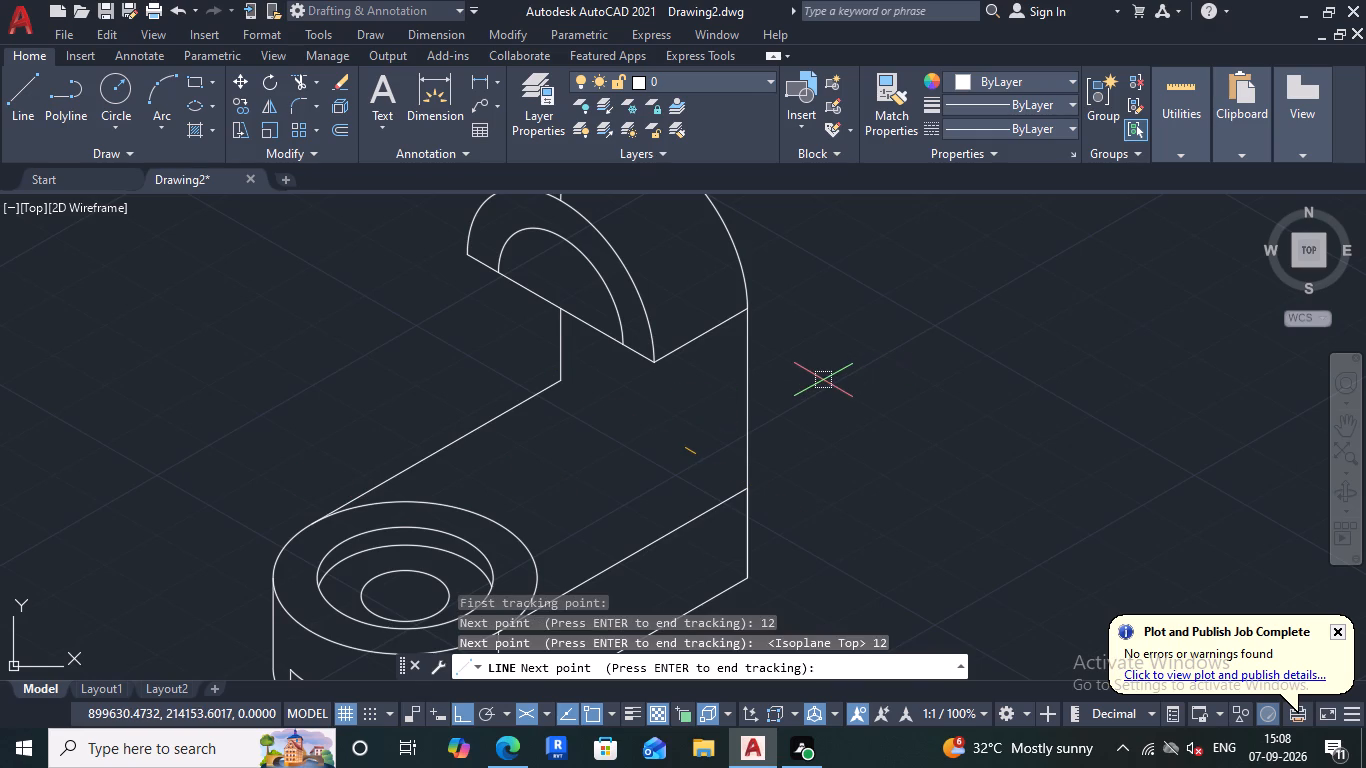
pyautogui.press('space')
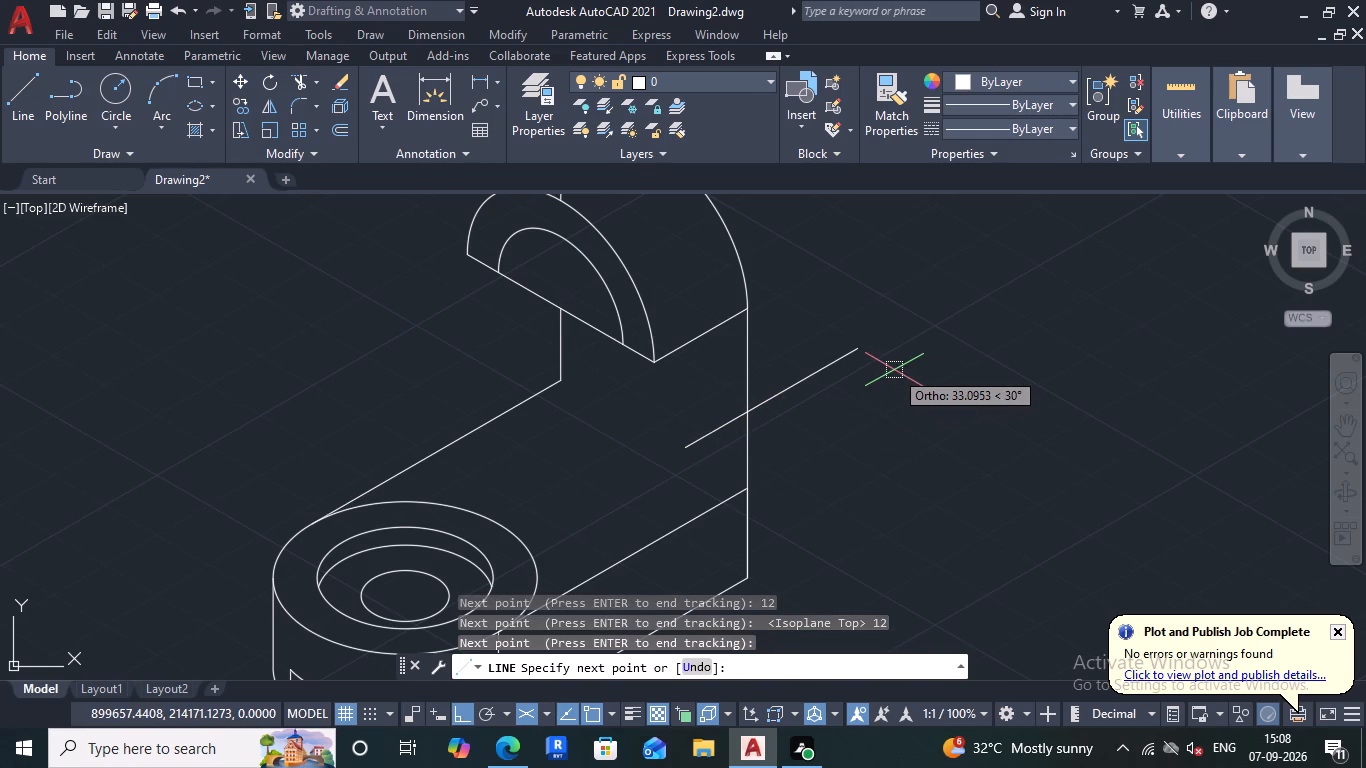
pyautogui.write('12')
pyautogui.press('Return')
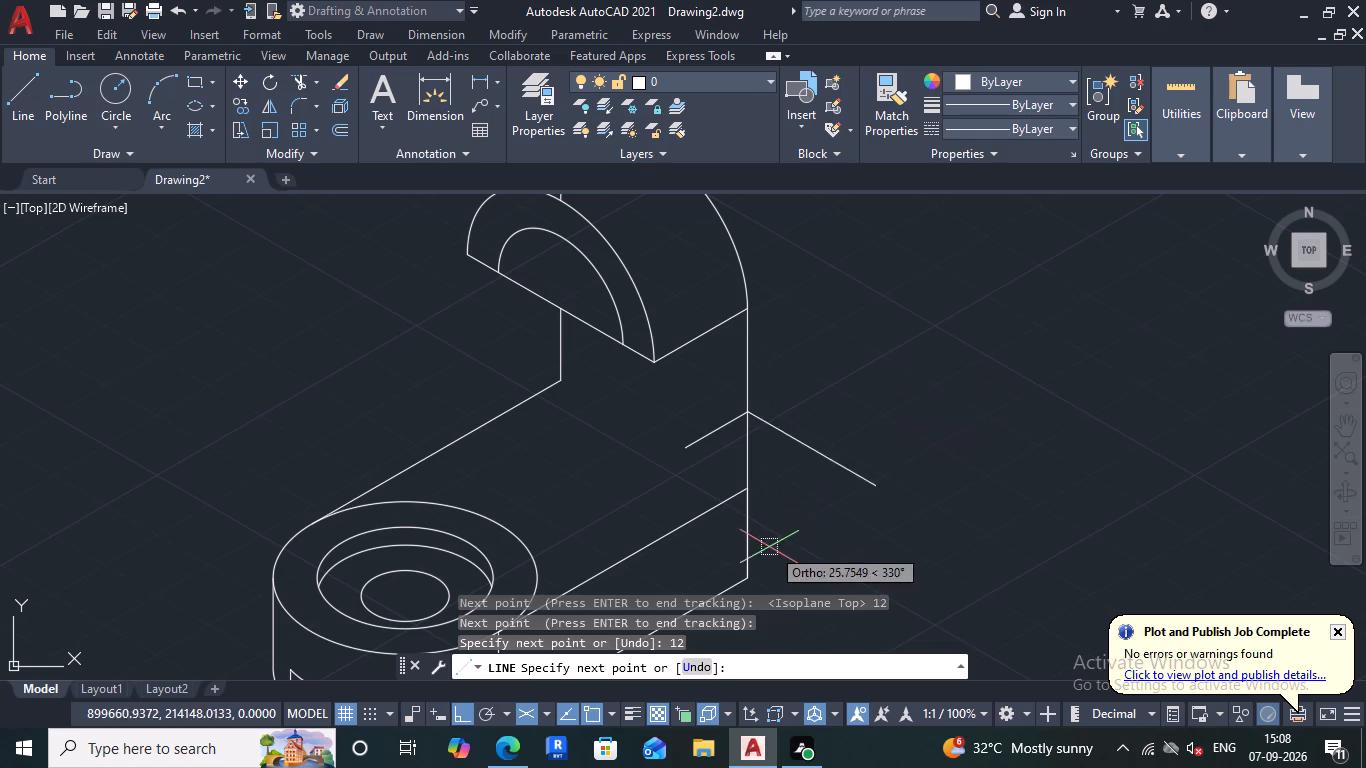
pyautogui.press('Escape')
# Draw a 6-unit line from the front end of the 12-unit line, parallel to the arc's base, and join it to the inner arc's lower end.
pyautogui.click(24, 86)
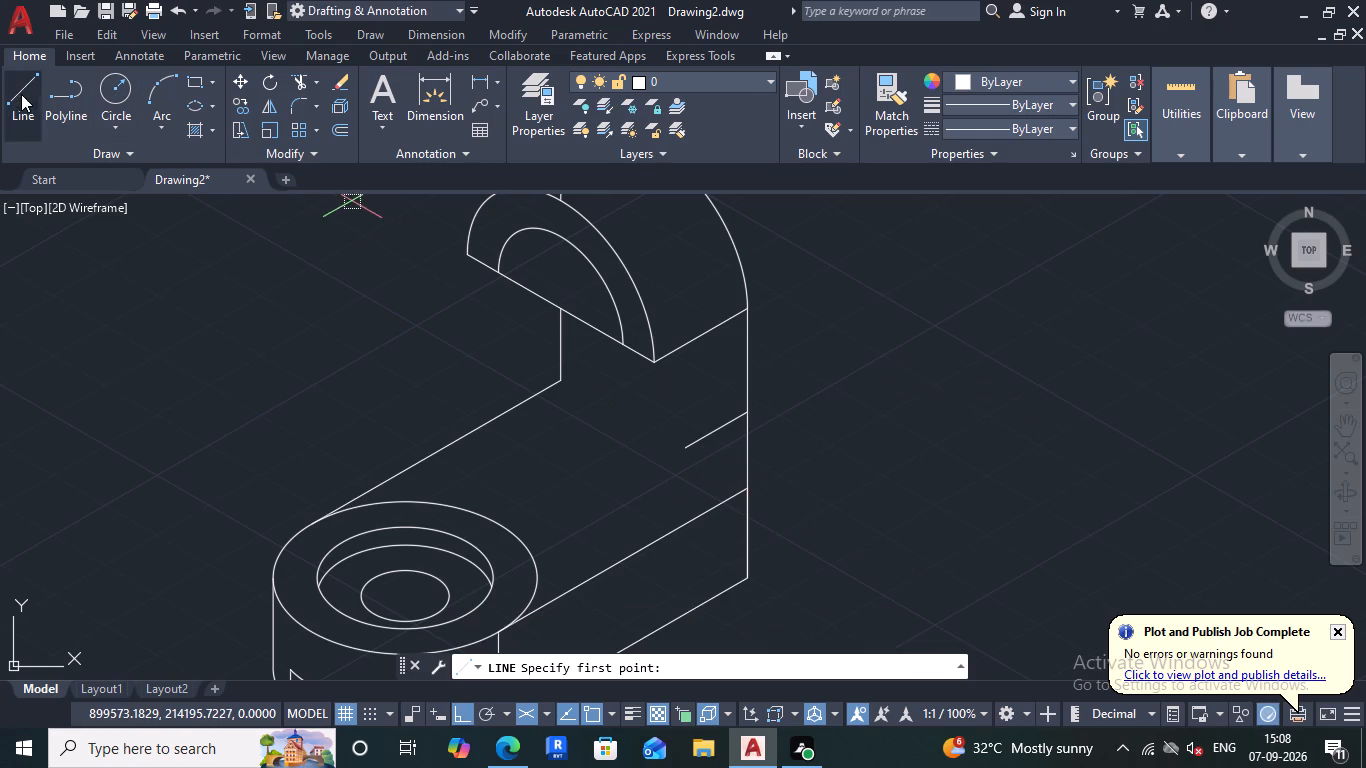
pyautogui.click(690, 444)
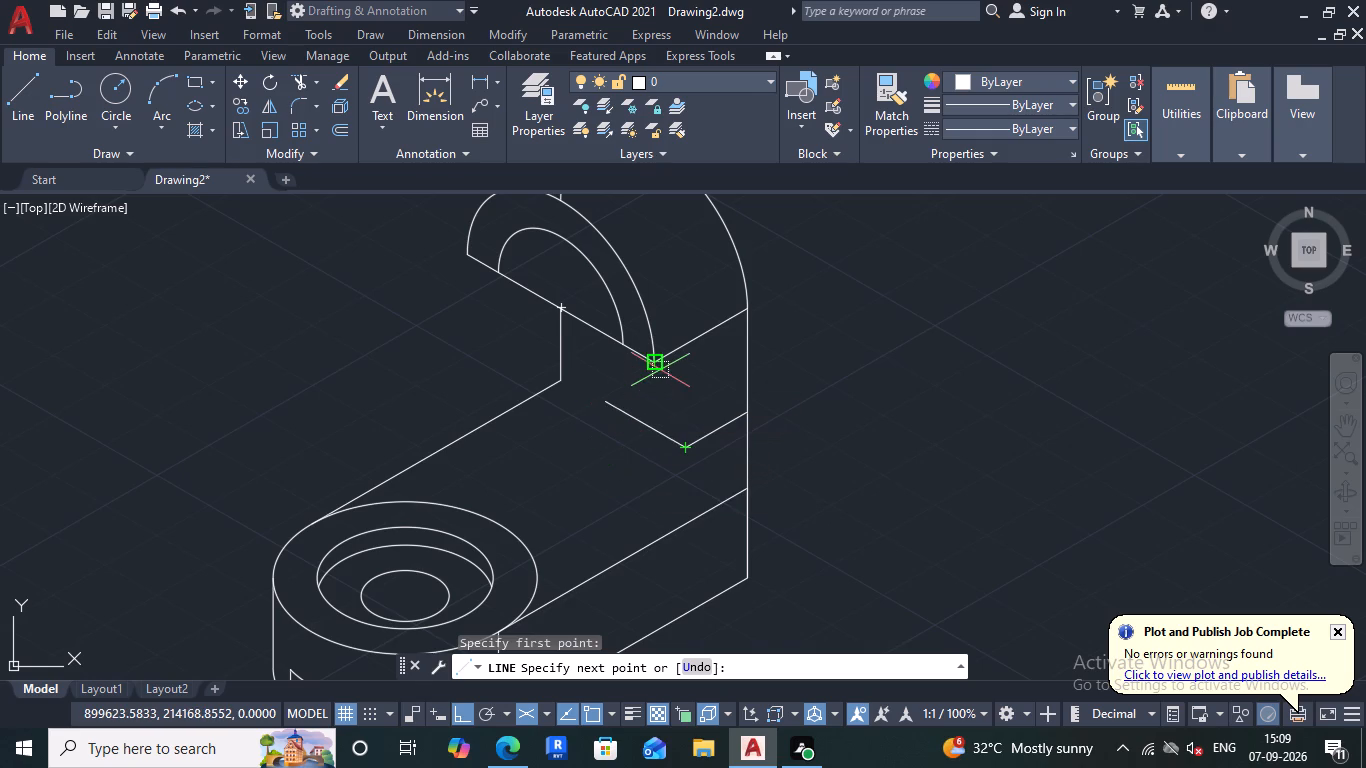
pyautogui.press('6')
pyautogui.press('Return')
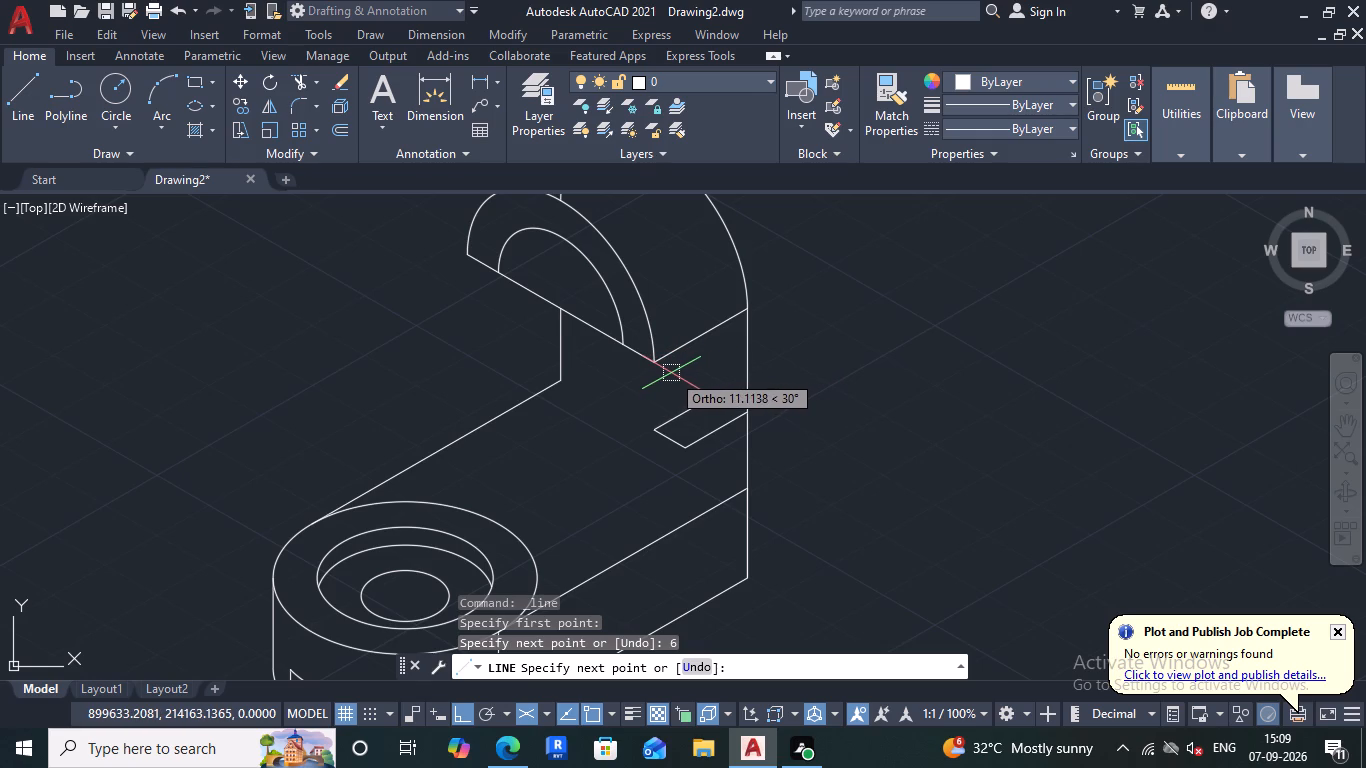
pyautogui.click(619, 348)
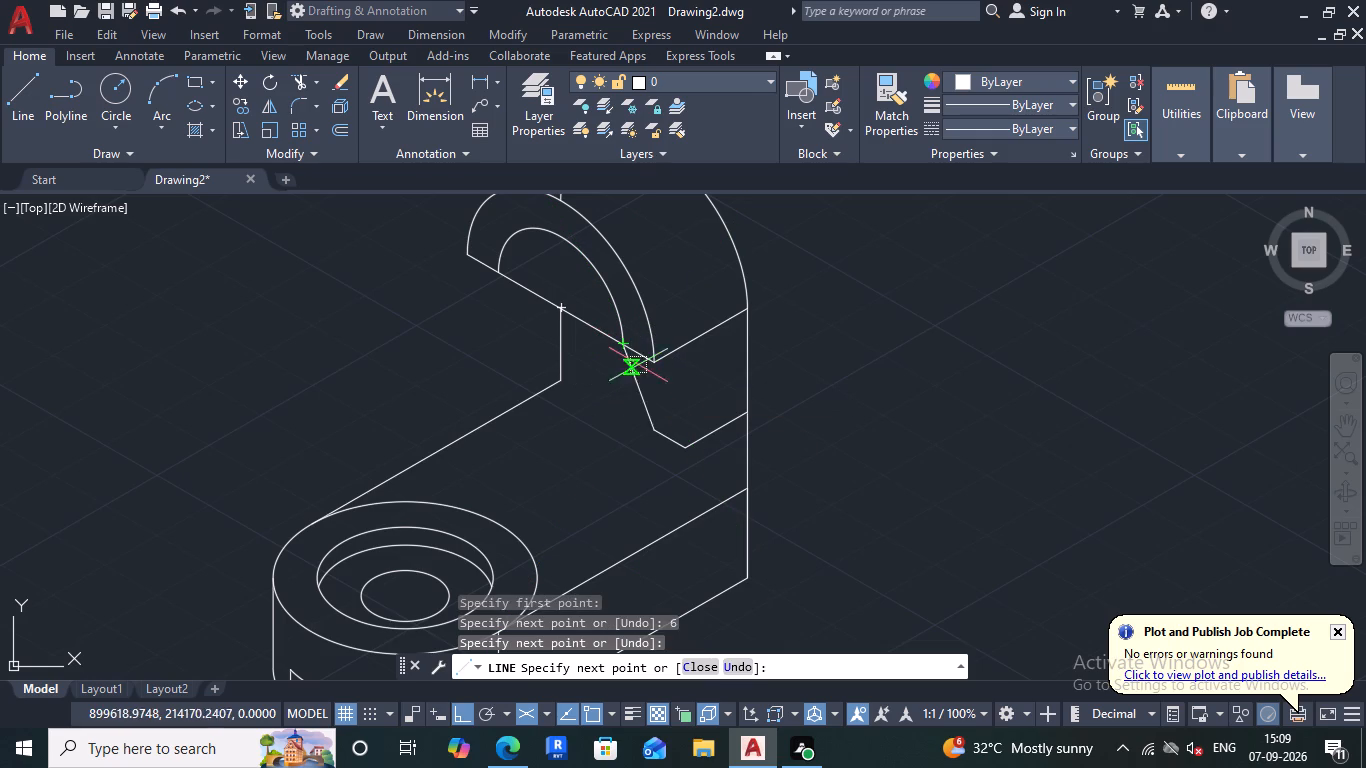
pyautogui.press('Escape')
# Erase the three connected lines below the projection: the 12-unit line, the 6-unit line and the slanted line to the inner arc.
pyautogui.scroll(-3, 675, 405)
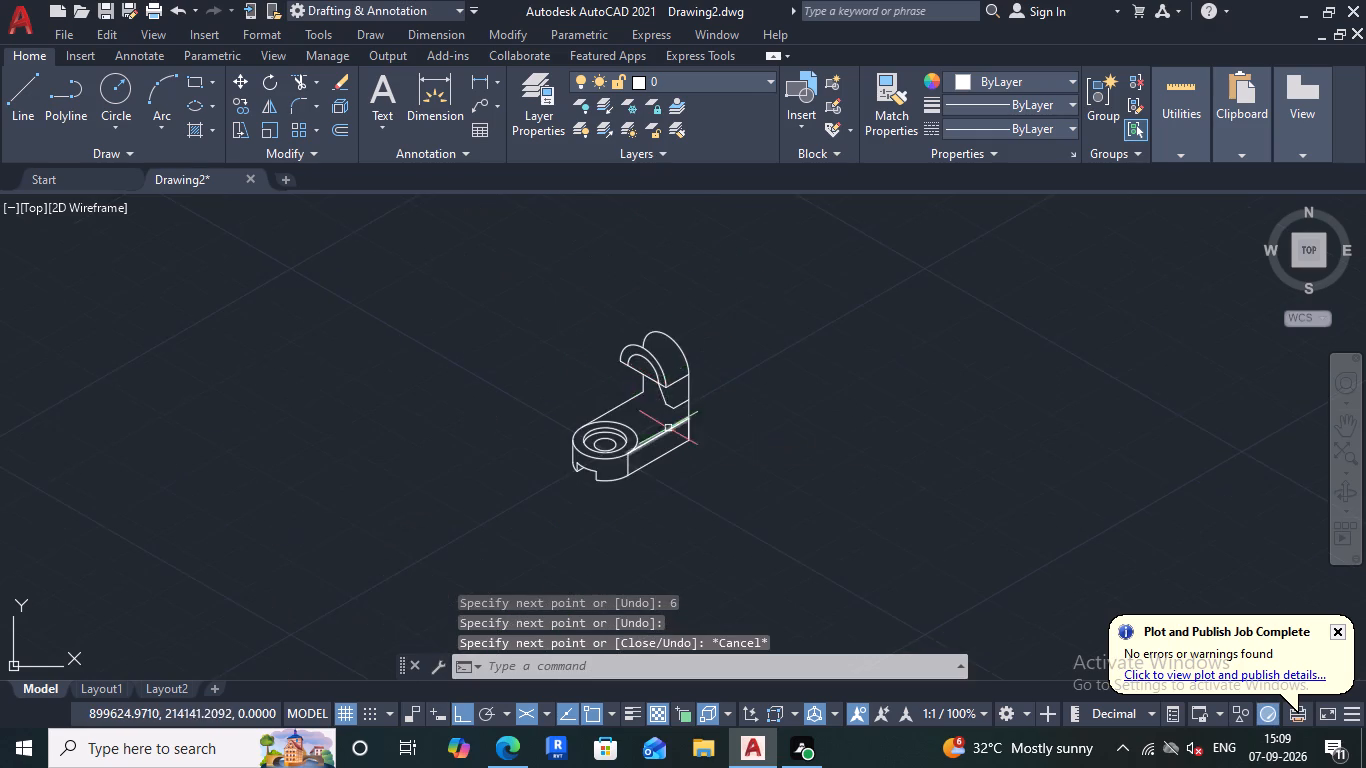
pyautogui.scroll(3, 668, 428)
pyautogui.click(680, 371)
pyautogui.click(611, 284)
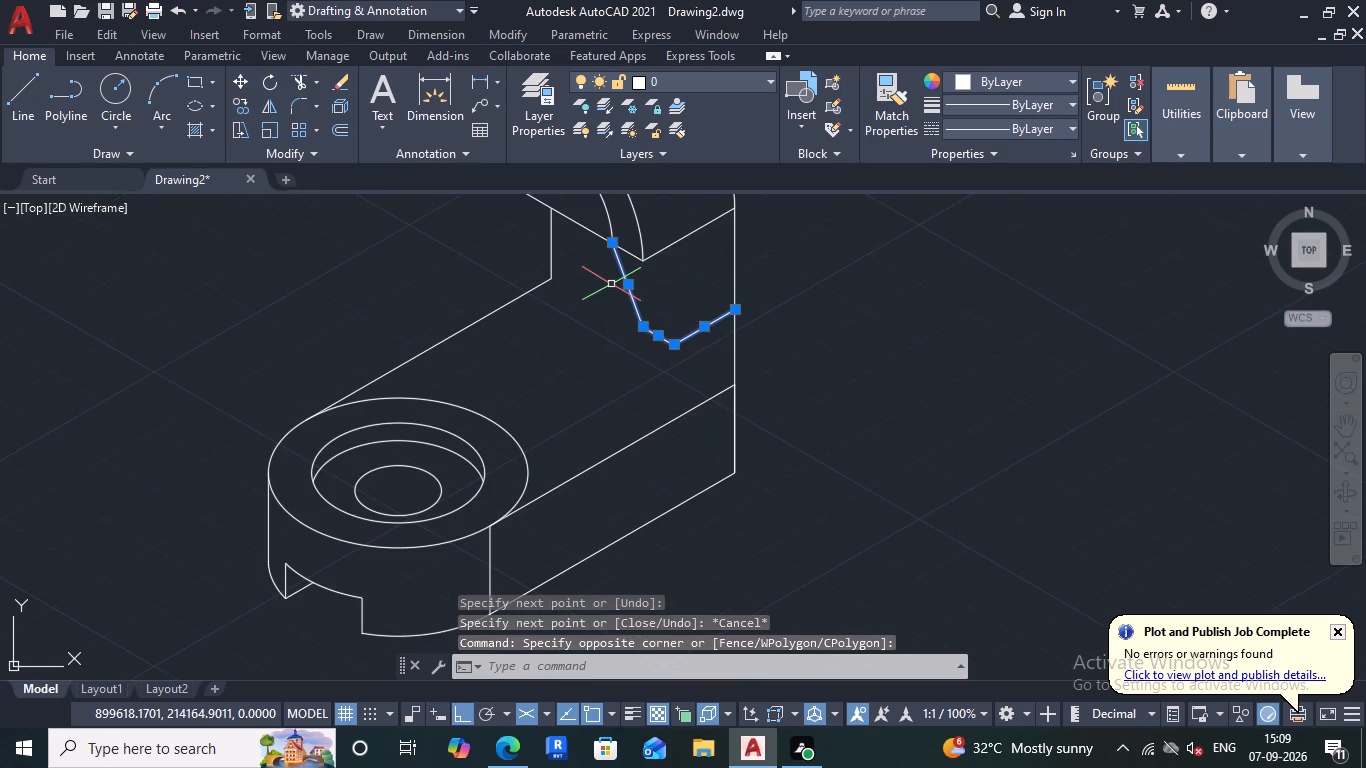
pyautogui.press('Delete')
pyautogui.scroll(-4, 620, 300)
pyautogui.scroll(3, 593, 287)
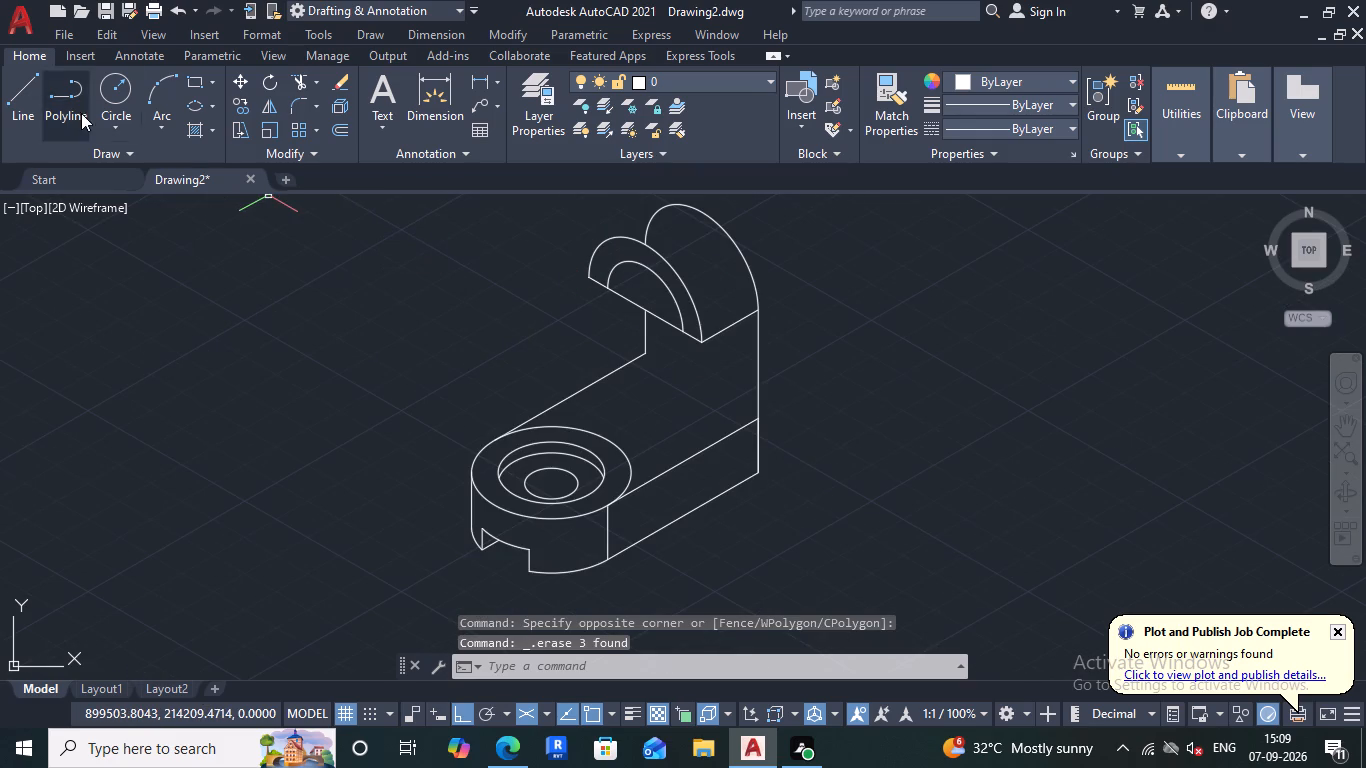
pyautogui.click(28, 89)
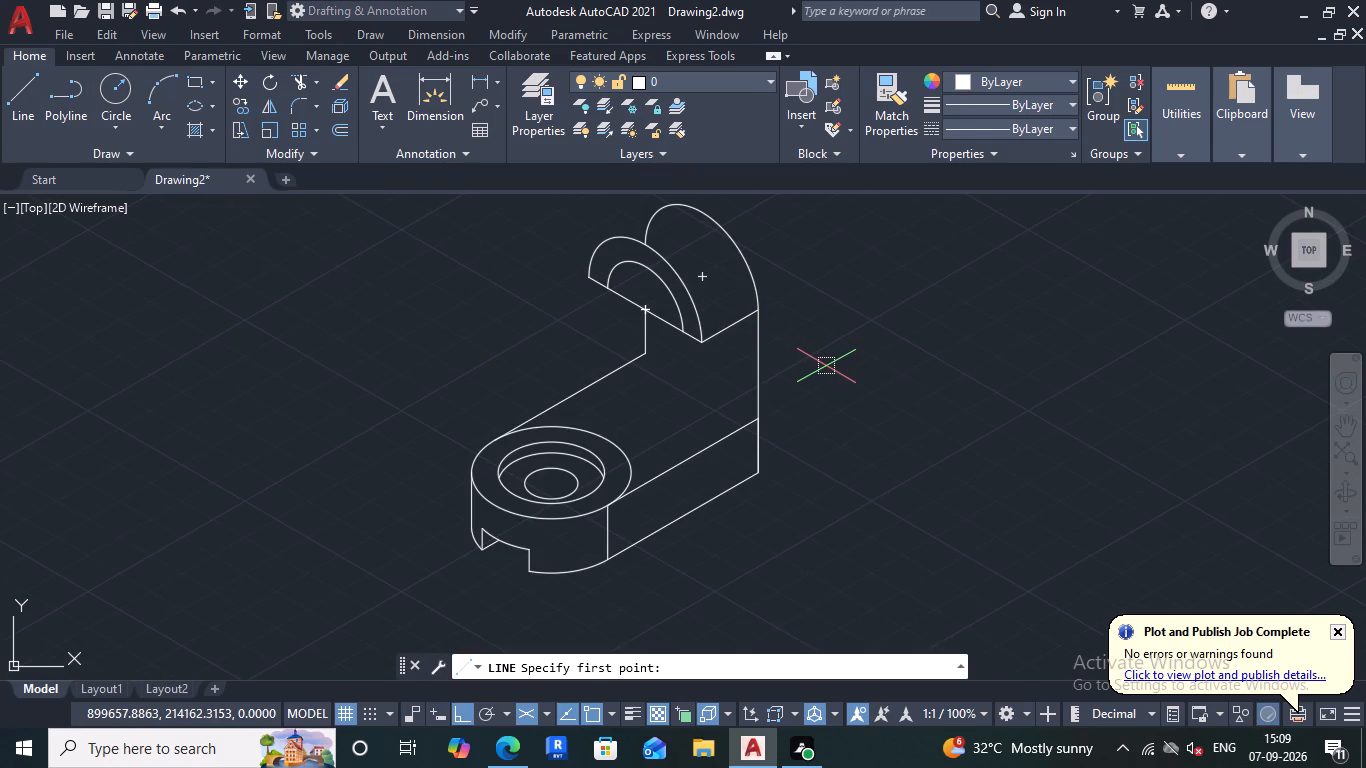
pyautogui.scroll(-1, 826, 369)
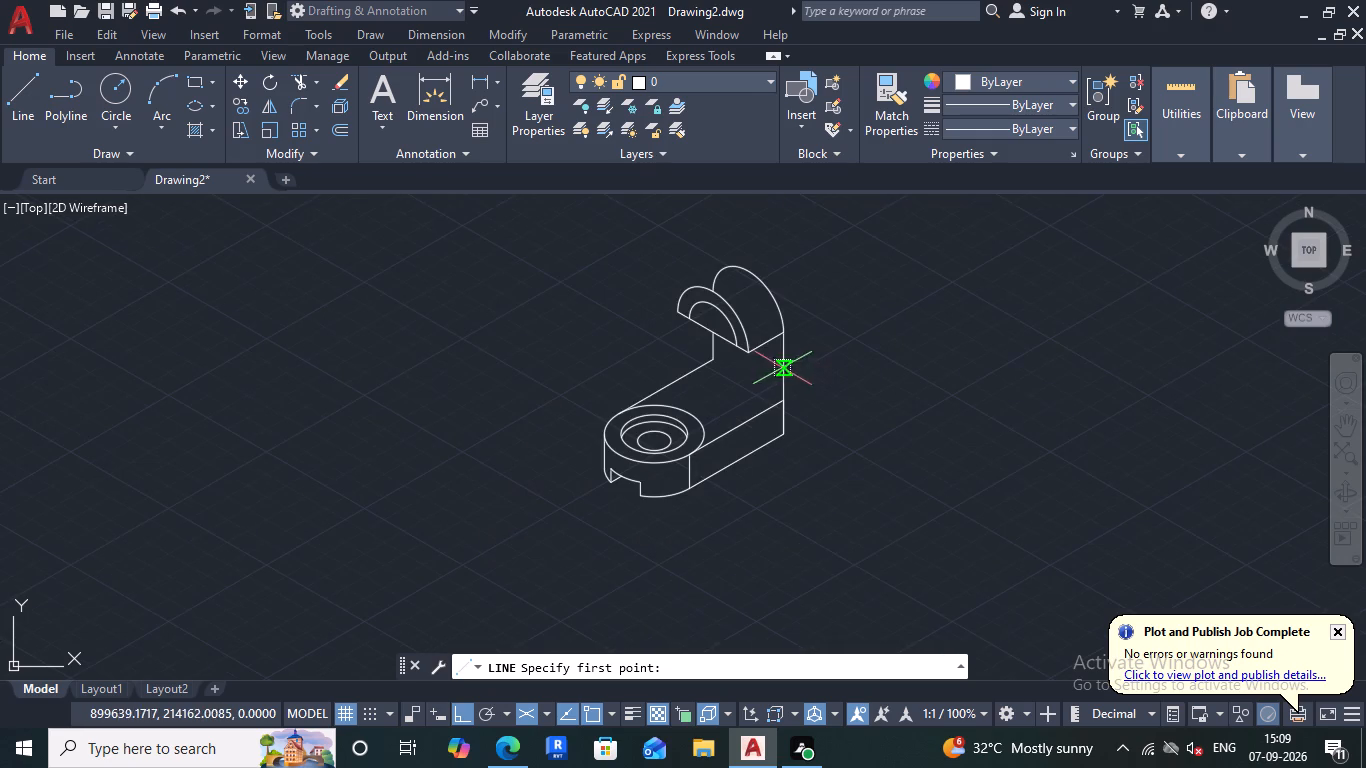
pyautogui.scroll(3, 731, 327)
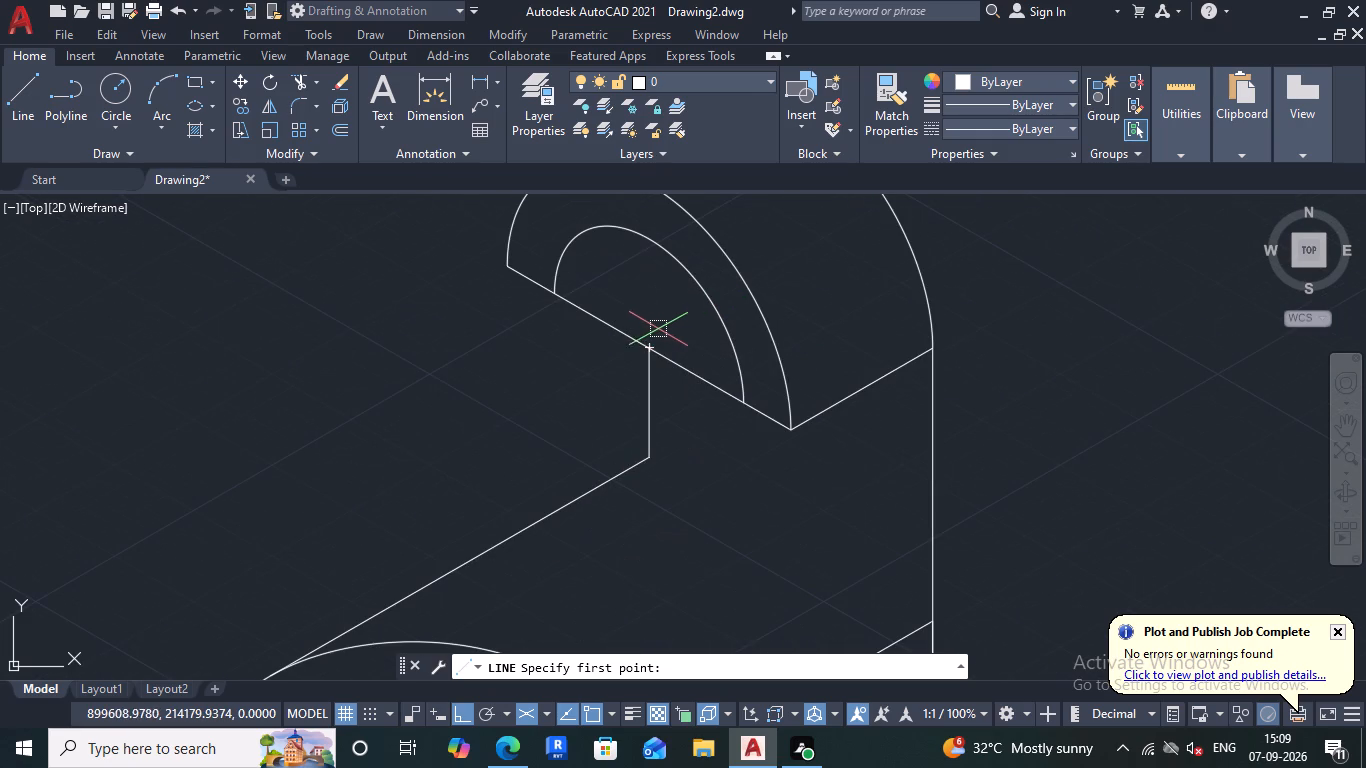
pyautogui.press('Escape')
# Trim away the base line spanning the inner arc's opening and the upright's short left vertical edge beneath it.
pyautogui.click(297, 81)
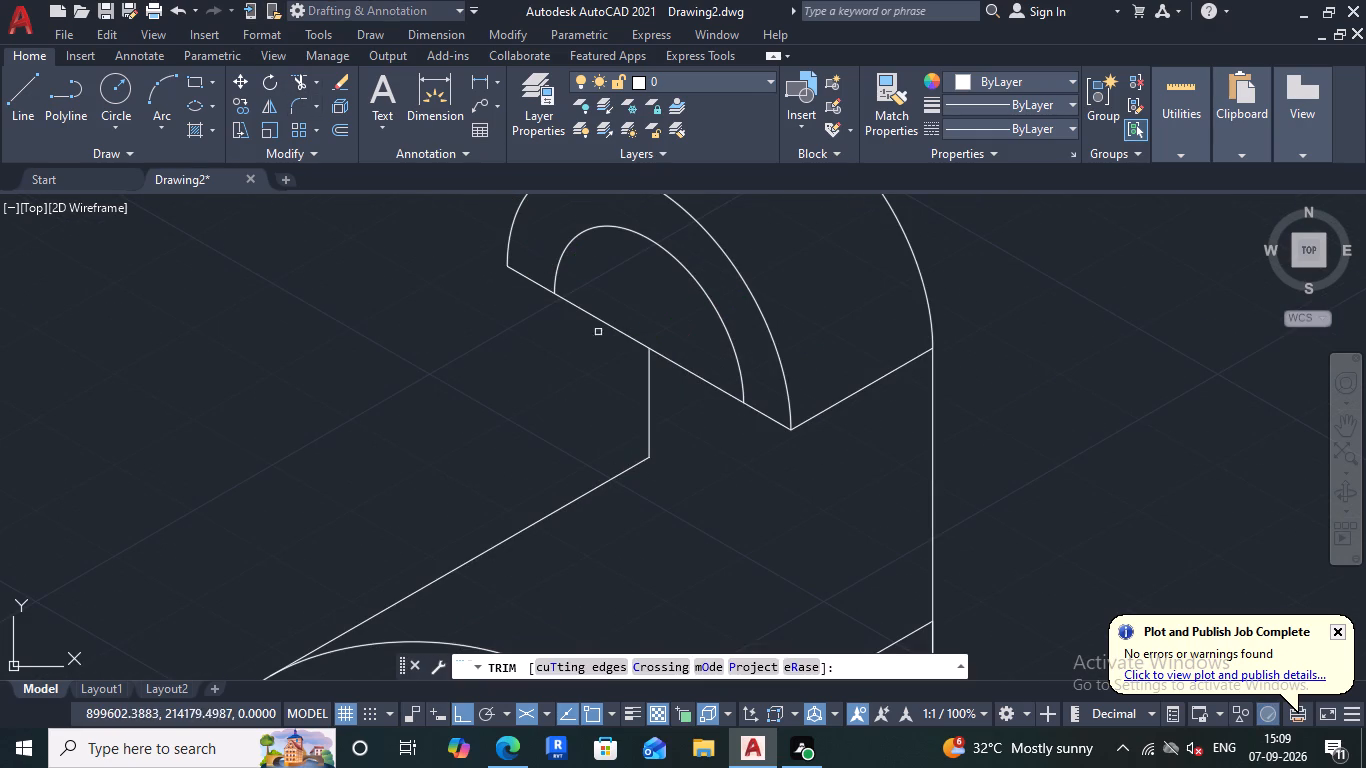
pyautogui.moveTo(624, 312); pyautogui.dragTo(642, 367)
pyautogui.moveTo(667, 276); pyautogui.dragTo(578, 397)
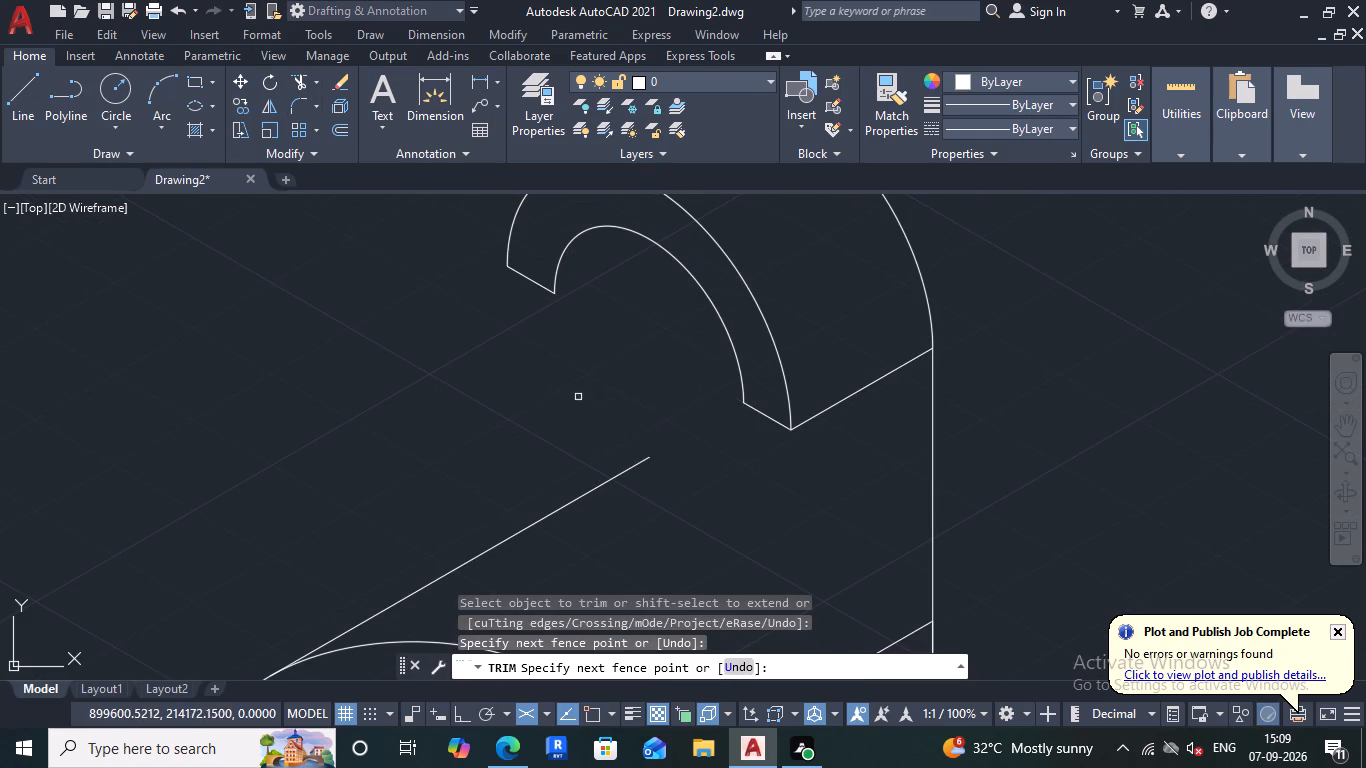
pyautogui.scroll(-4, 594, 347)
pyautogui.scroll(2, 499, 327)
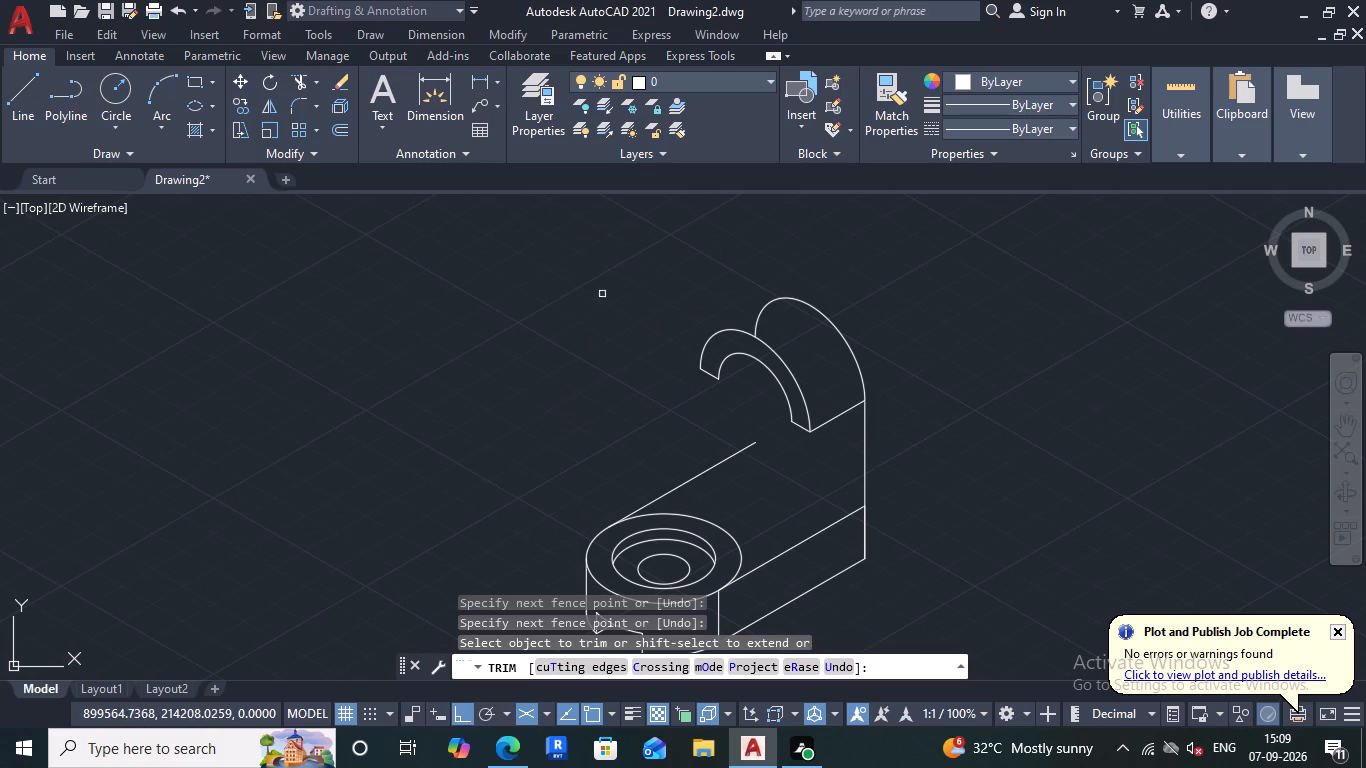
pyautogui.press('Escape')
# Draw the sloping top edge joining the rear arc's upper left to the front outer arc.
pyautogui.click(1, 105)
pyautogui.click(18, 92)
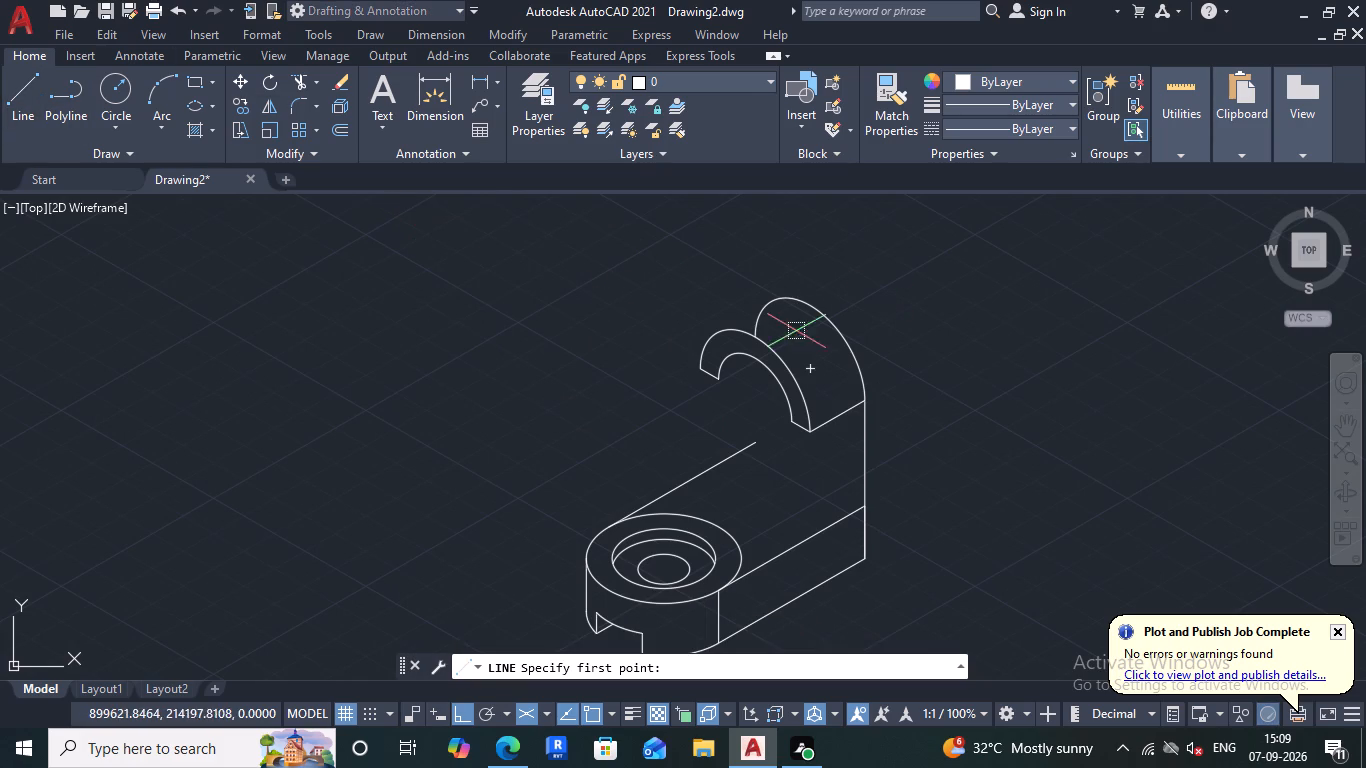
pyautogui.click(767, 300)
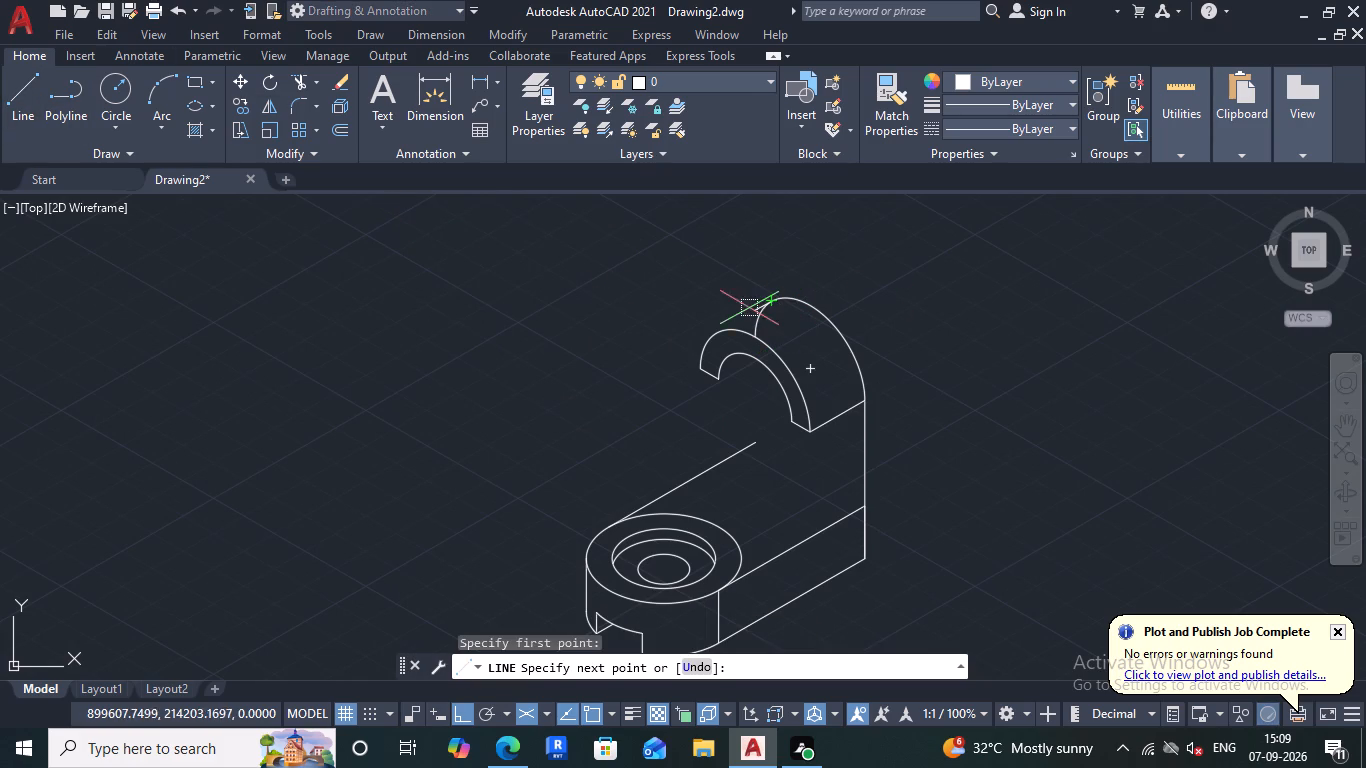
pyautogui.click(719, 332)
pyautogui.press('Escape')
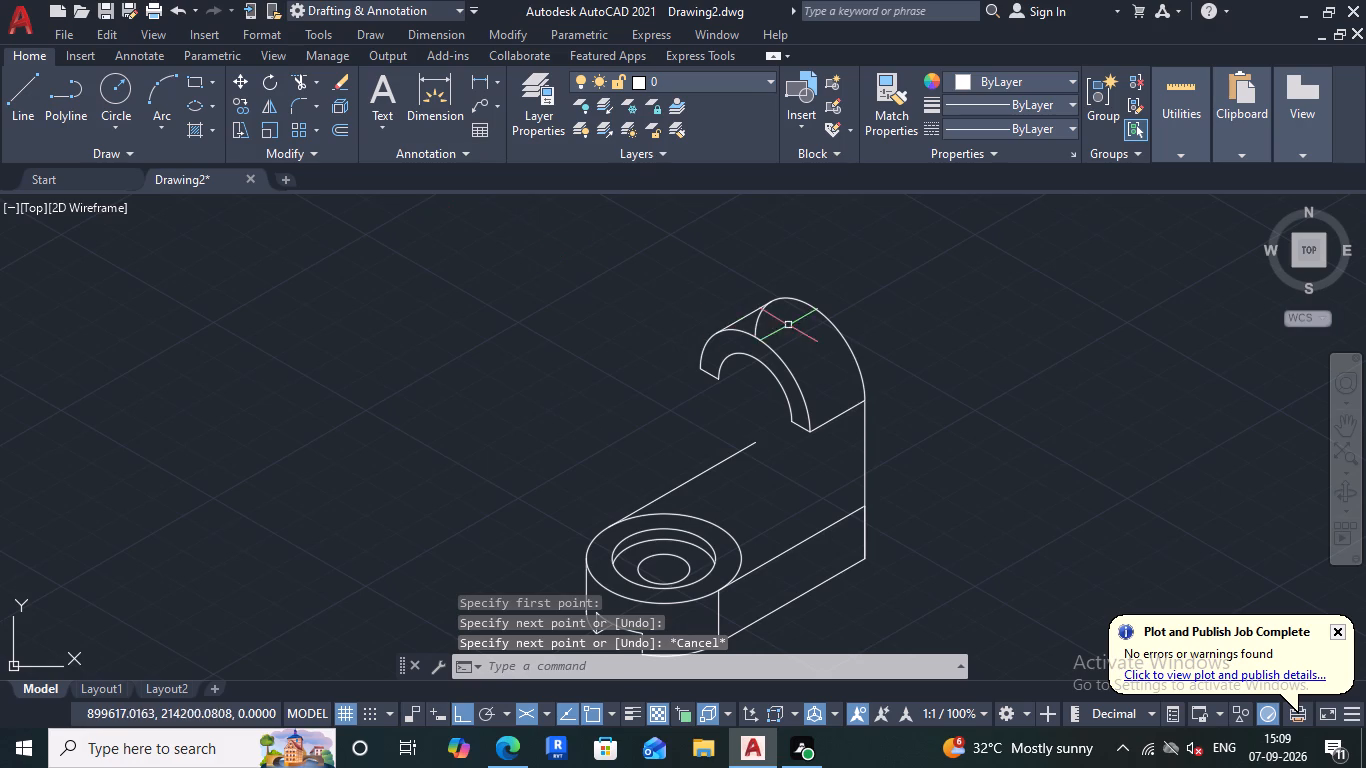
# Trim the left portion of the rear arc hidden below the new sloping top edge.
pyautogui.click(302, 84)
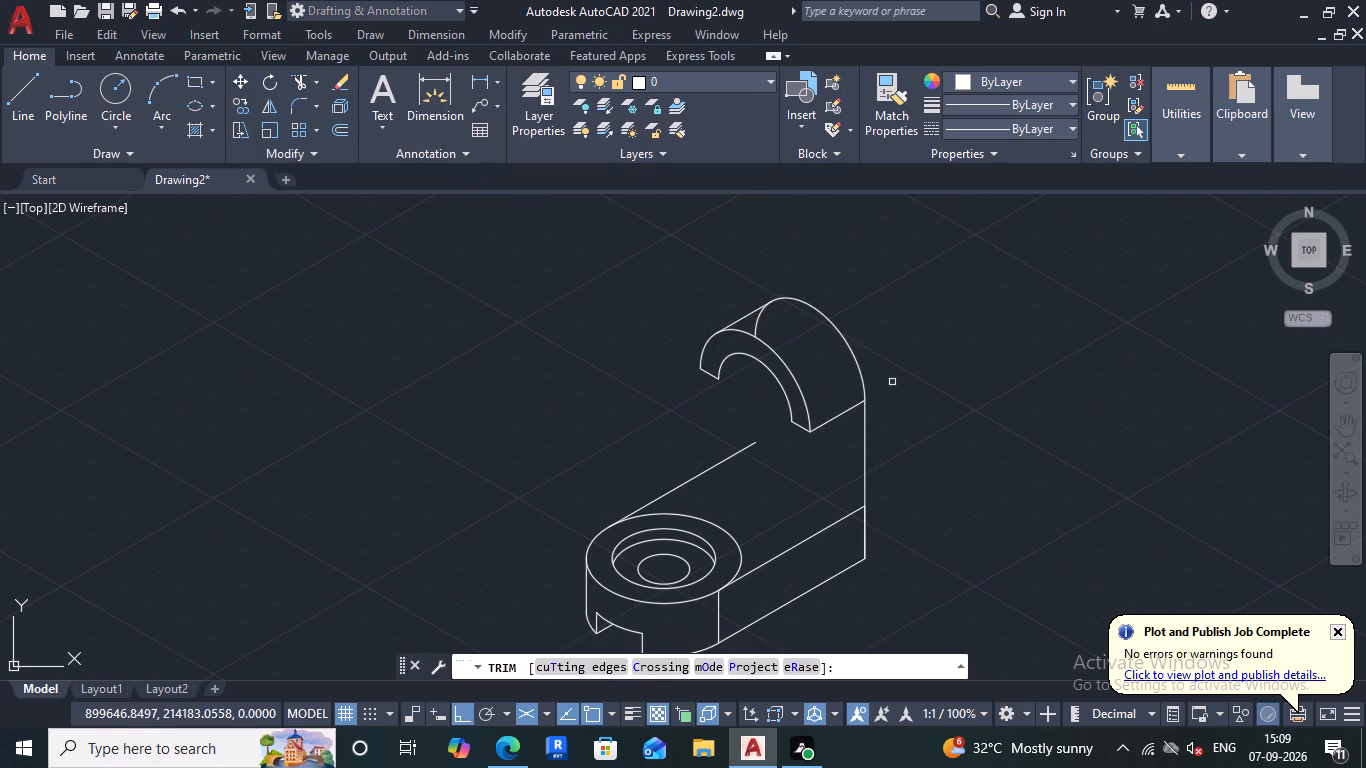
pyautogui.click(755, 324)
pyautogui.scroll(-3, 811, 339)
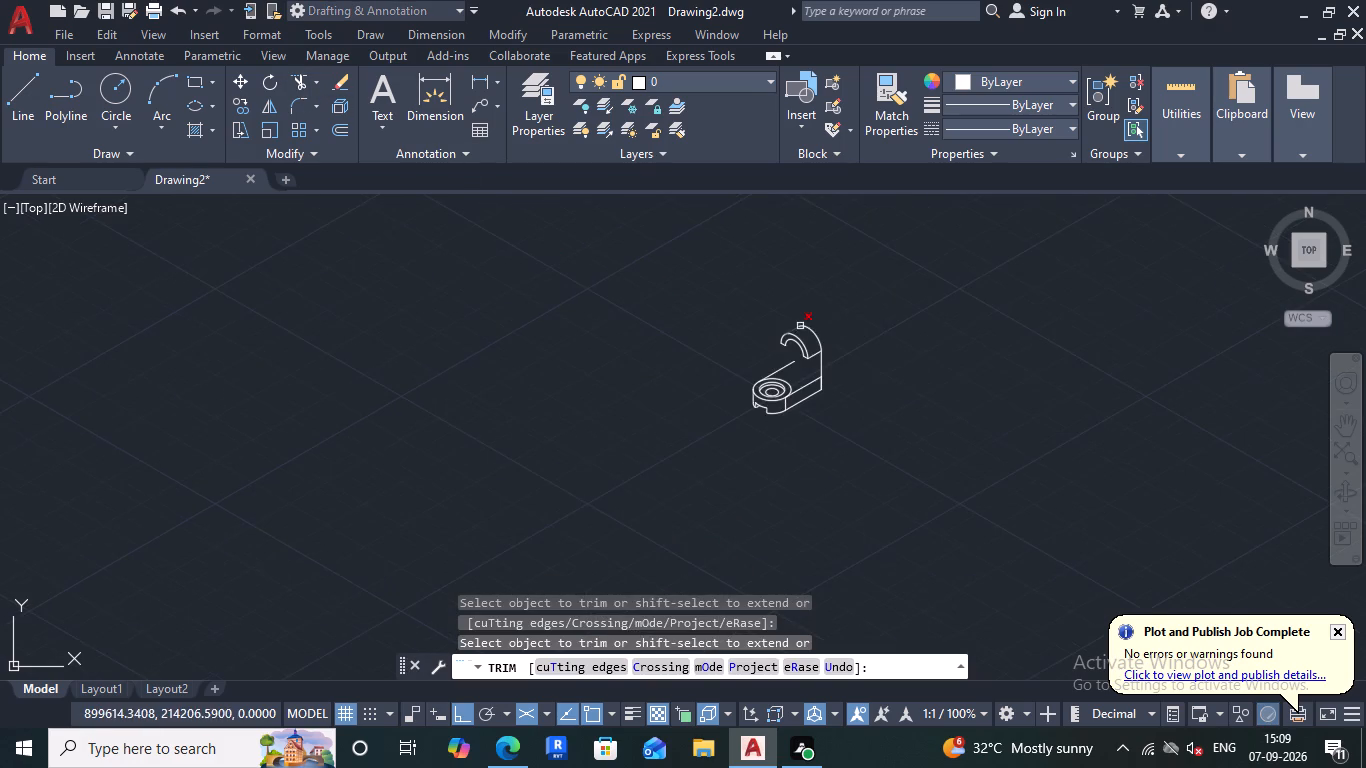
pyautogui.scroll(2, 876, 363)
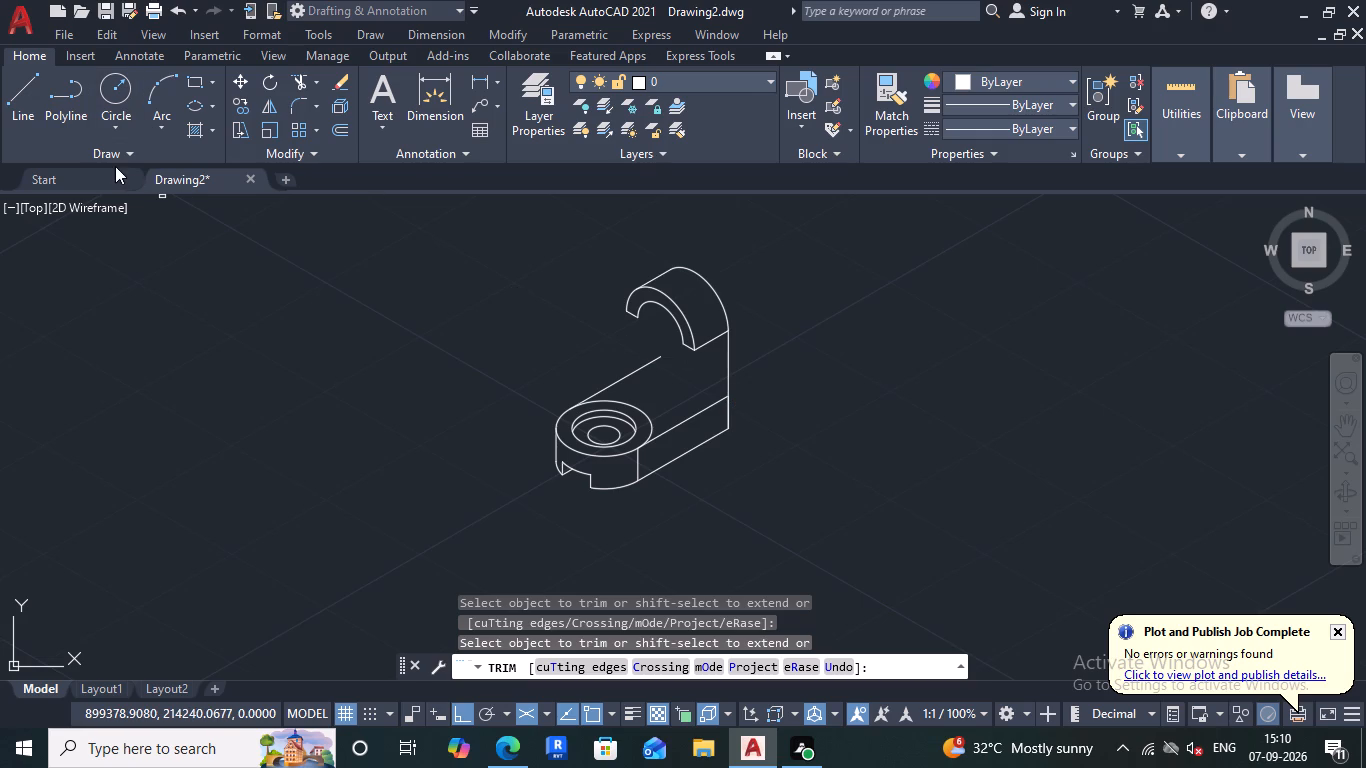
# From the front outer arc's right end, draw connected lines 12 down, 6 along the left isoplane, and up to the inner arc's end.
pyautogui.click(33, 101)
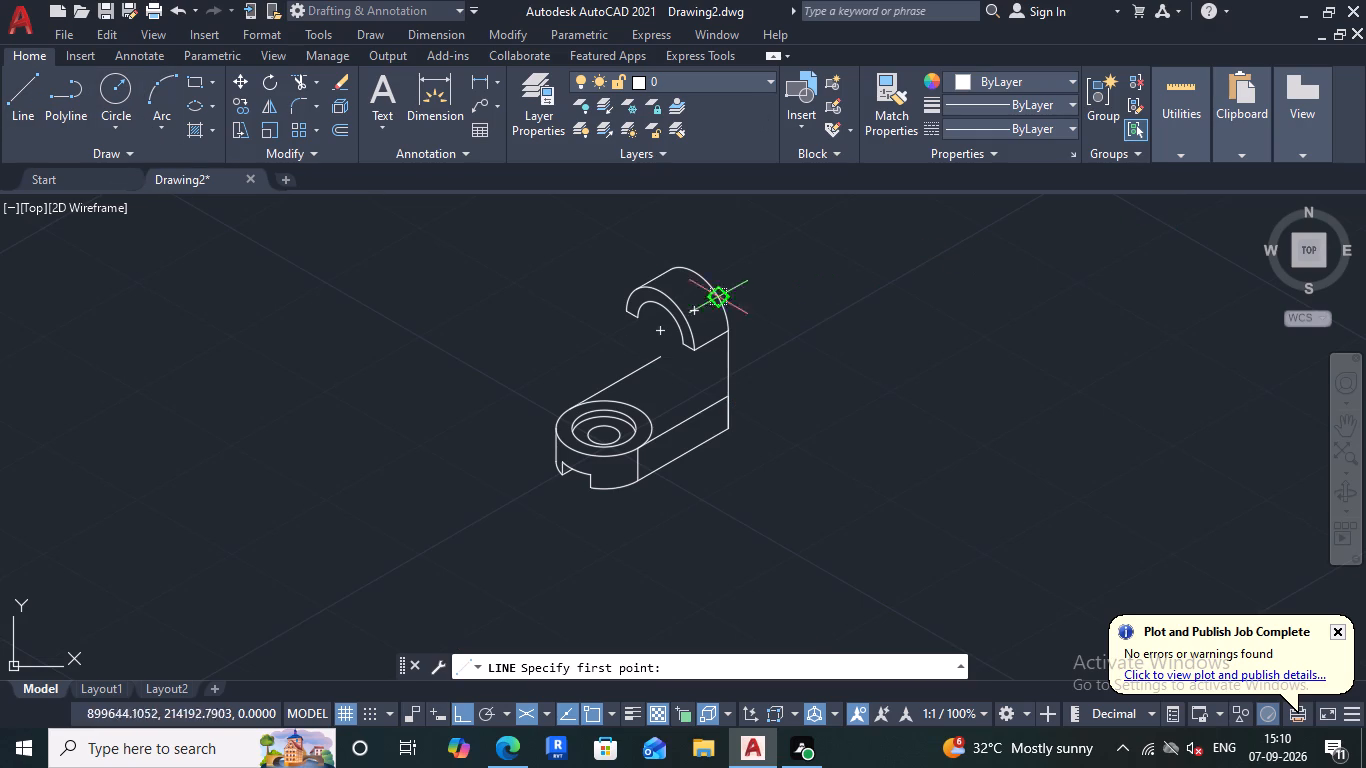
pyautogui.scroll(3, 690, 353)
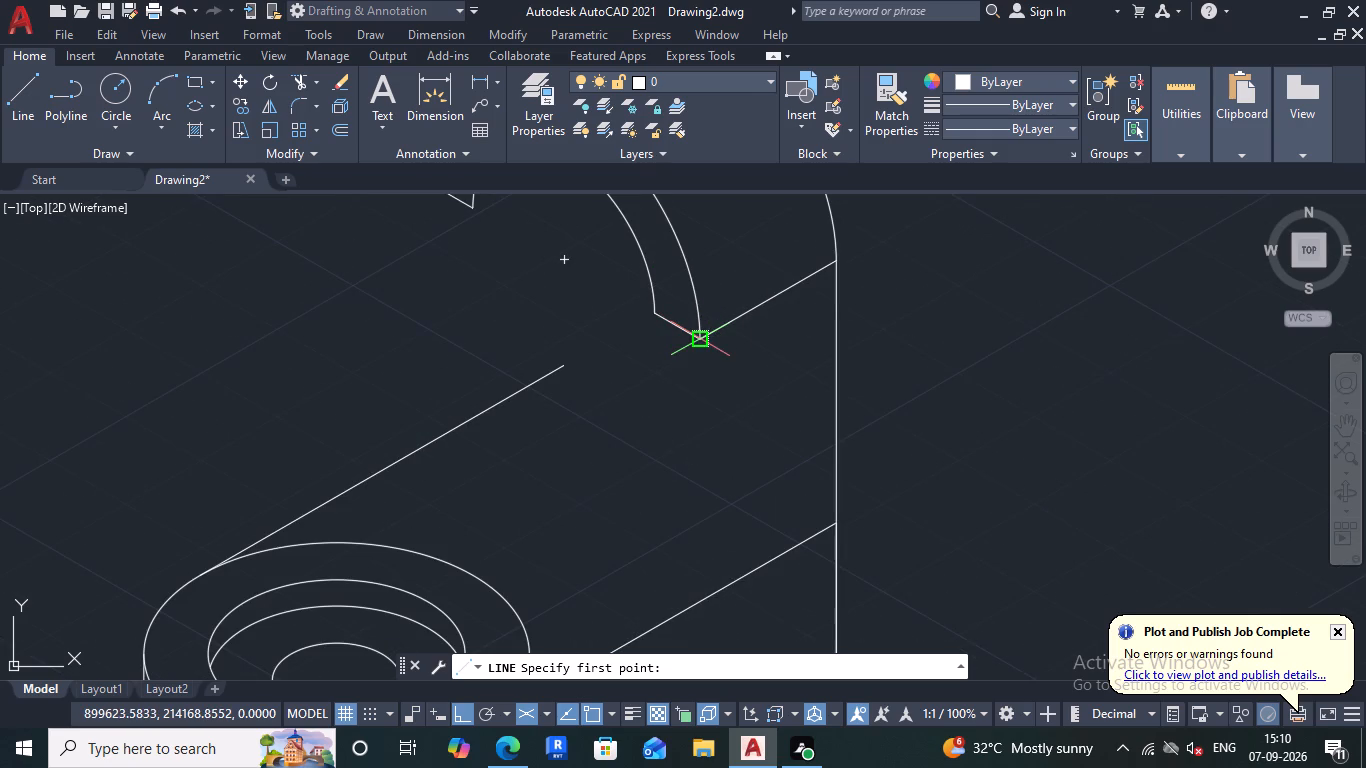
pyautogui.click(698, 336)
pyautogui.press('F5')
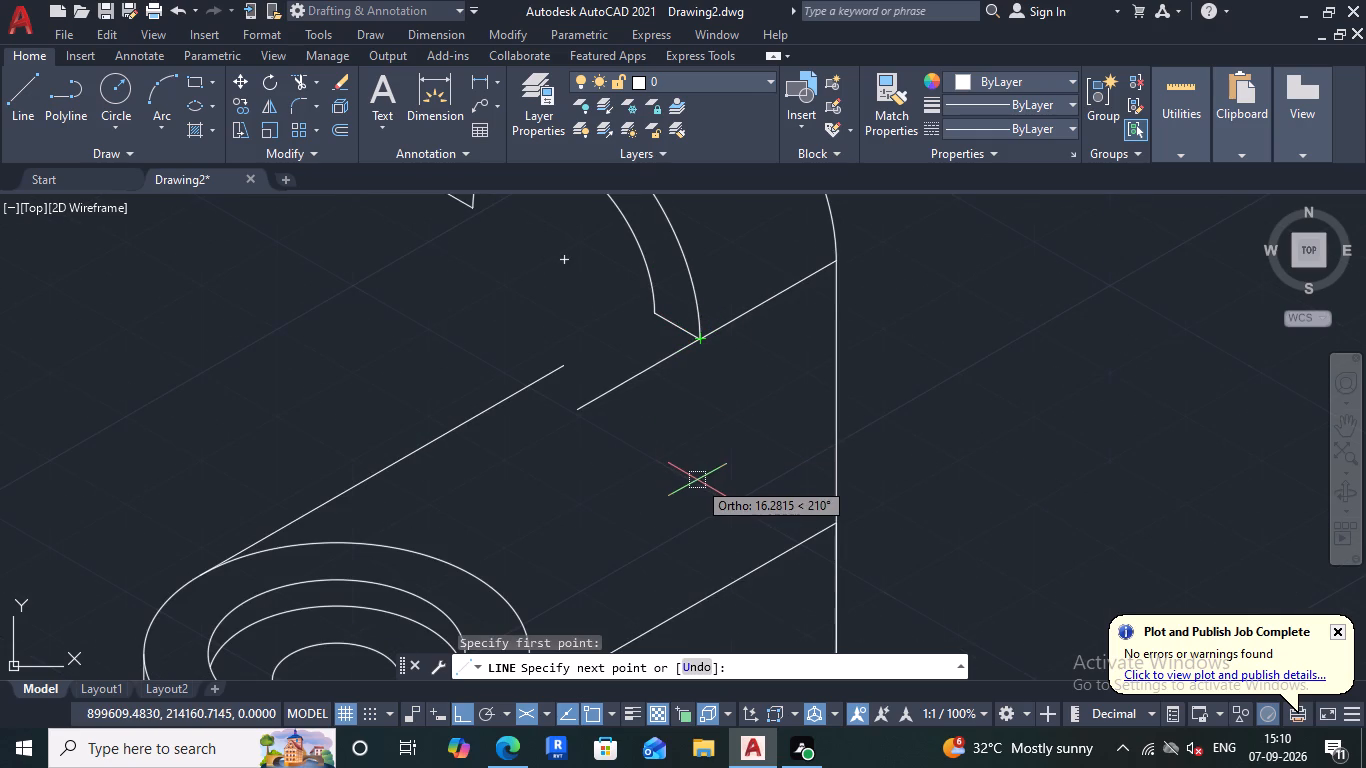
pyautogui.press('1')
pyautogui.press('2')
pyautogui.press('Return')
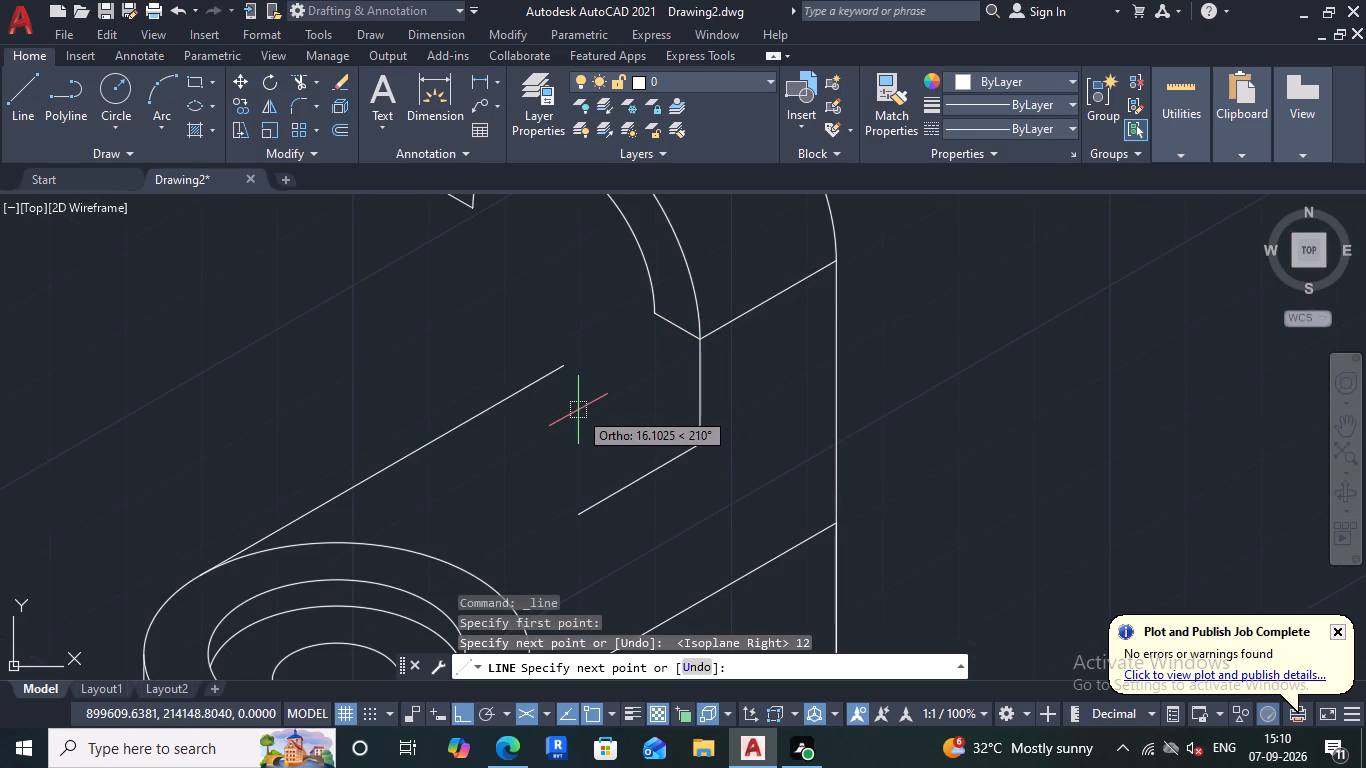
pyautogui.press('F5')
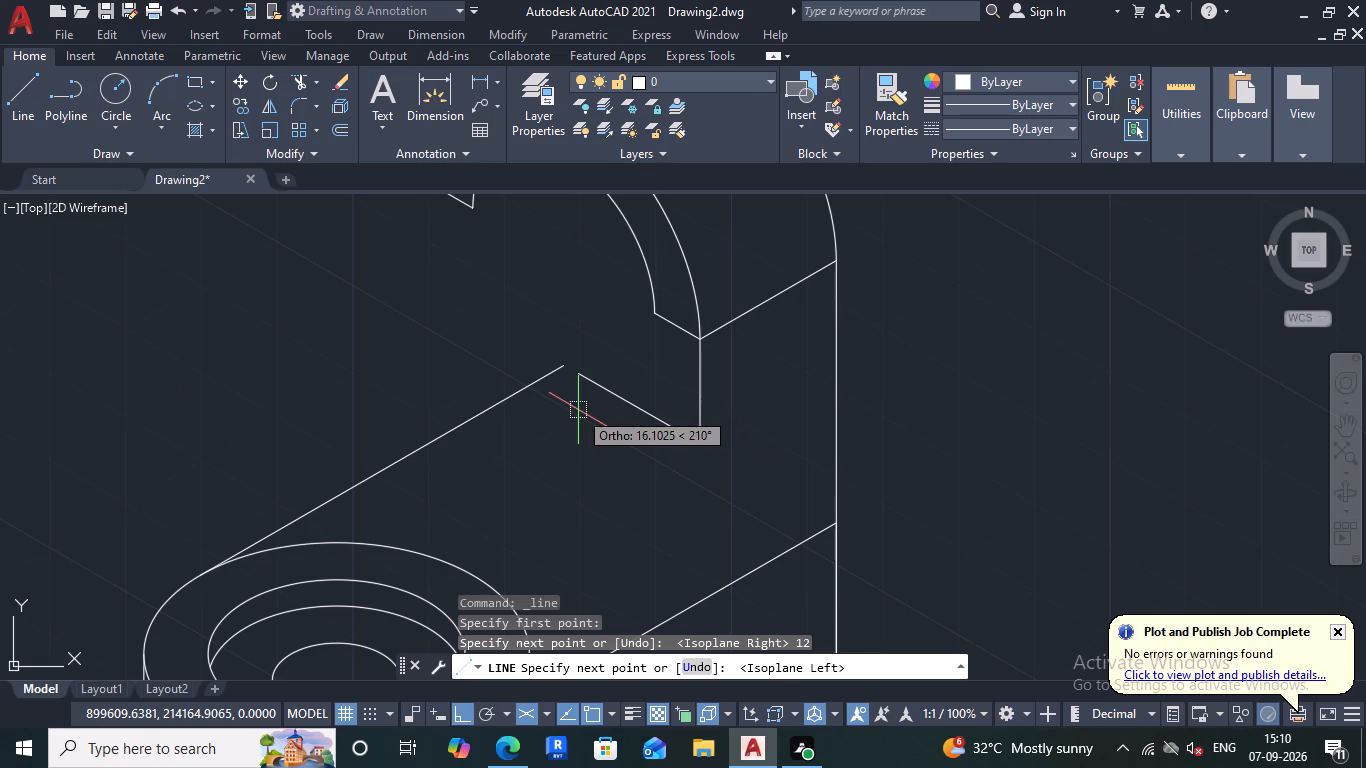
pyautogui.press('6')
pyautogui.press('Return')
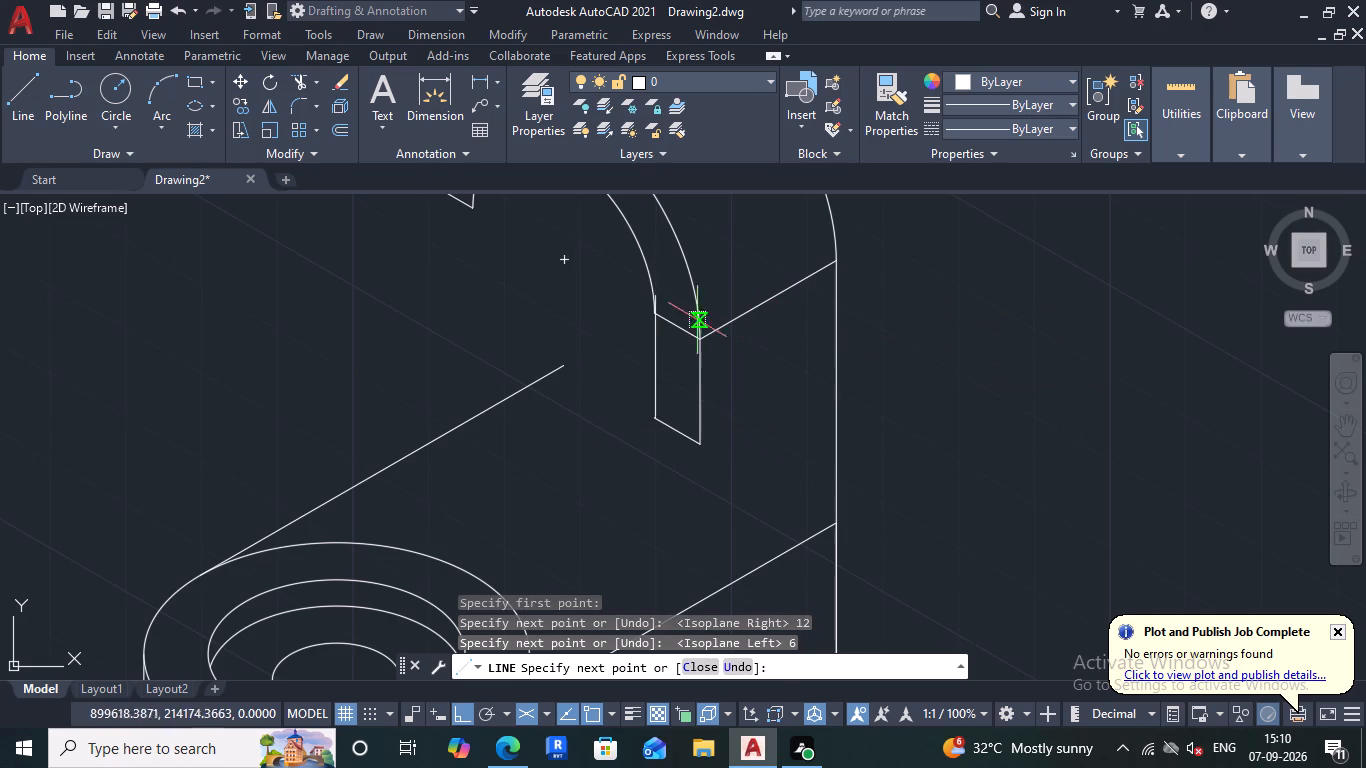
pyautogui.scroll(2, 656, 319)
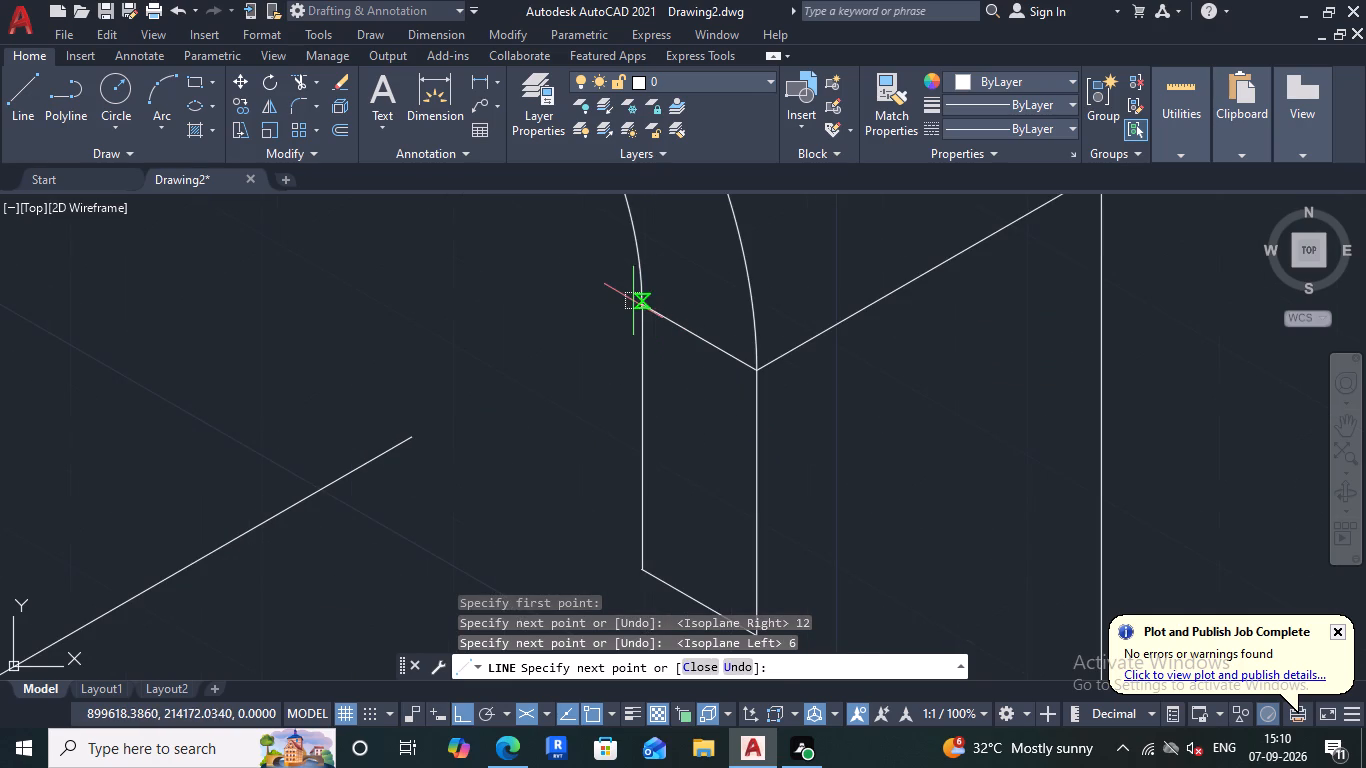
pyautogui.click(640, 306)
pyautogui.press('Escape')
pyautogui.scroll(-3, 627, 382)
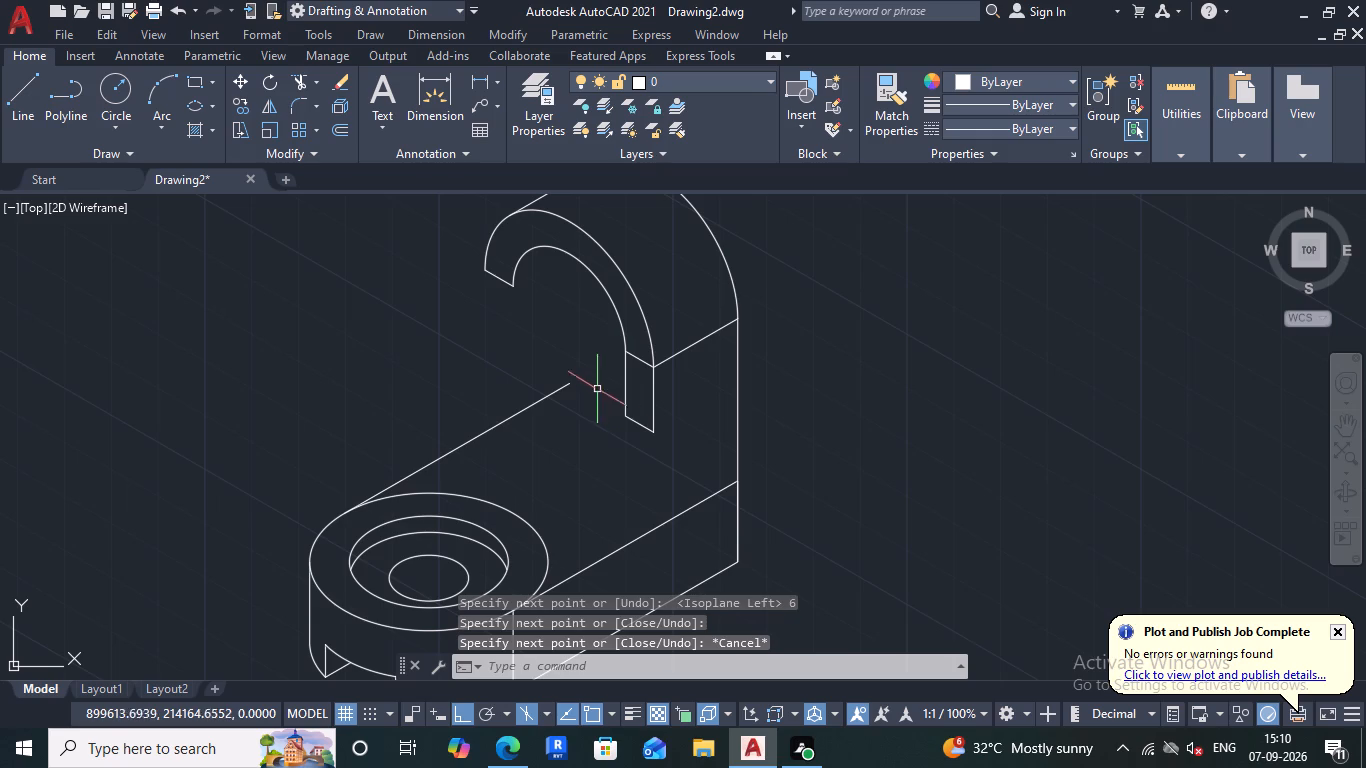
pyautogui.scroll(-2, 559, 375)
pyautogui.middleClick(559, 375)
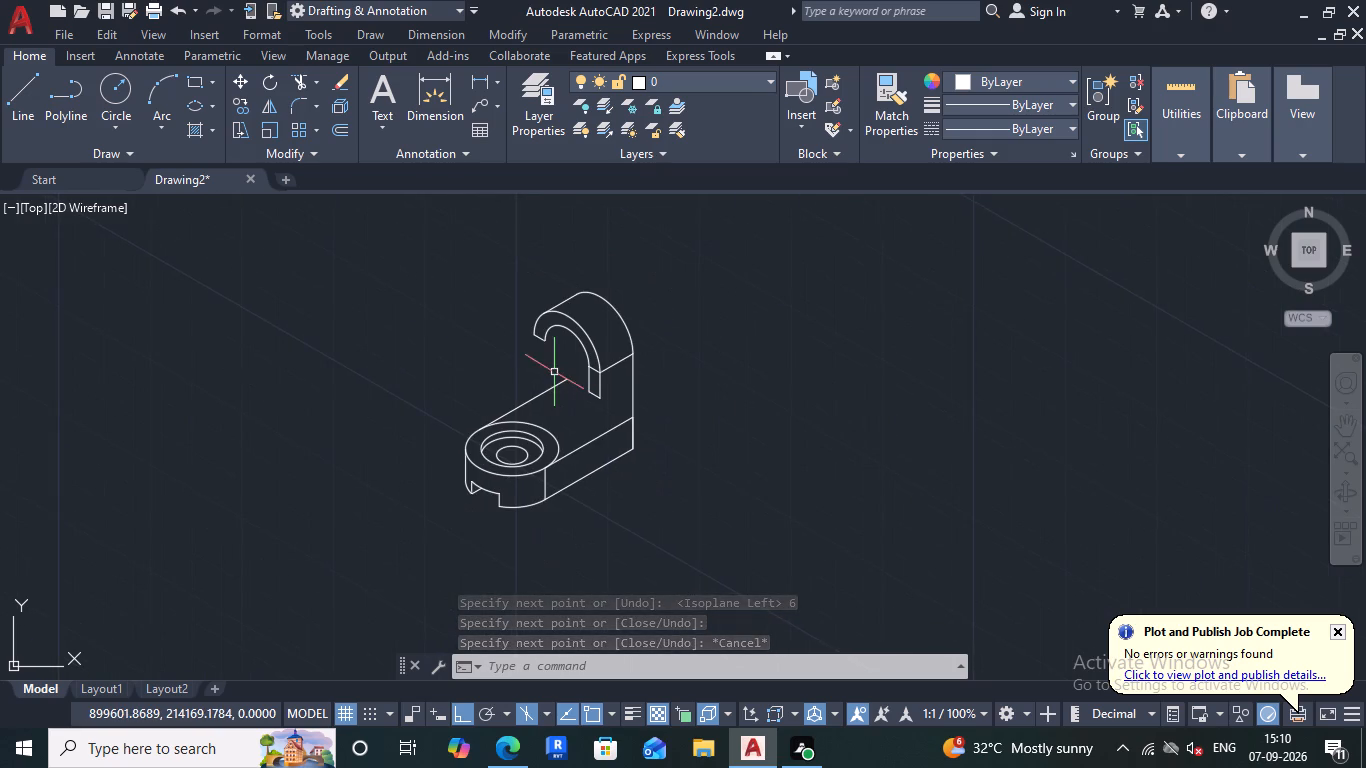
pyautogui.middleClick(554, 372)
# Select the three connected lines just drawn beneath the front arcs' right ends.
pyautogui.scroll(3, 613, 413)
pyautogui.moveTo(593, 375); pyautogui.dragTo(594, 375)
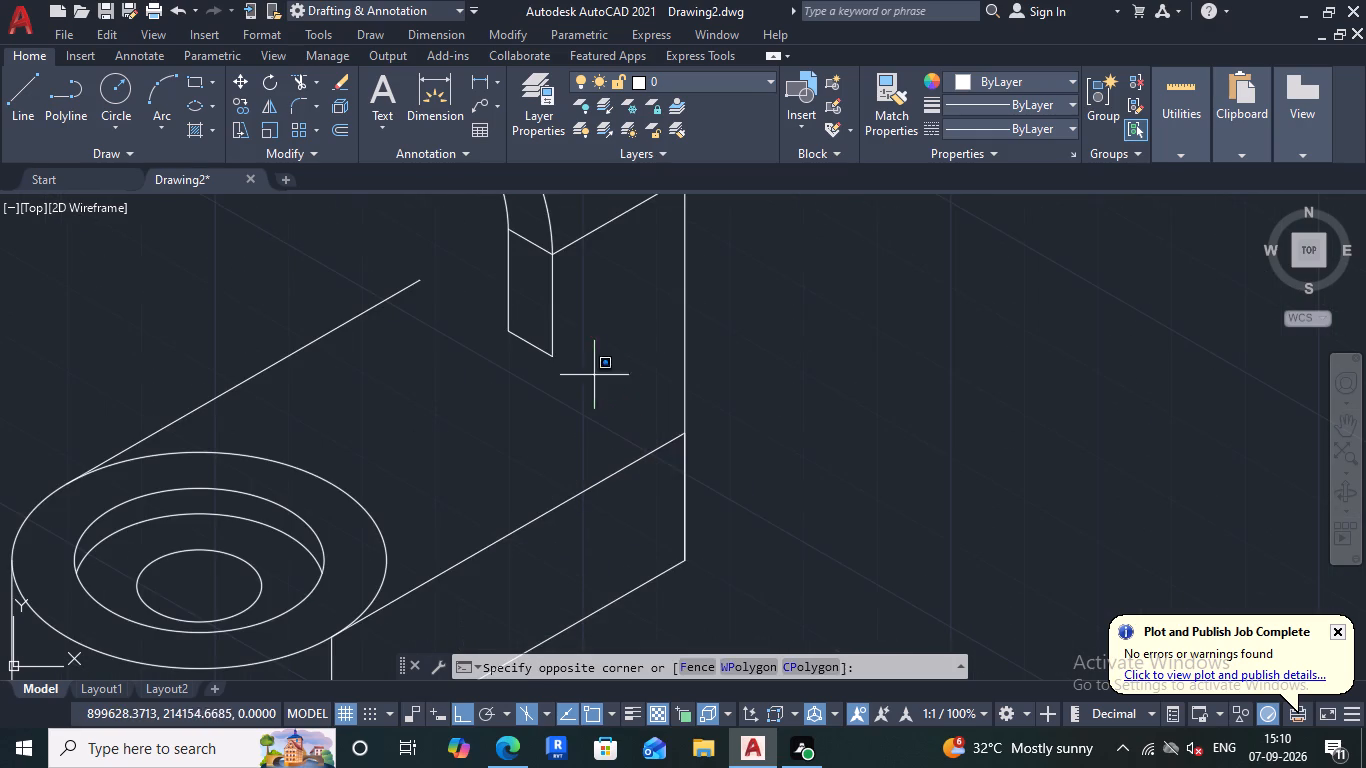
pyautogui.moveTo(594, 375); pyautogui.dragTo(586, 357)
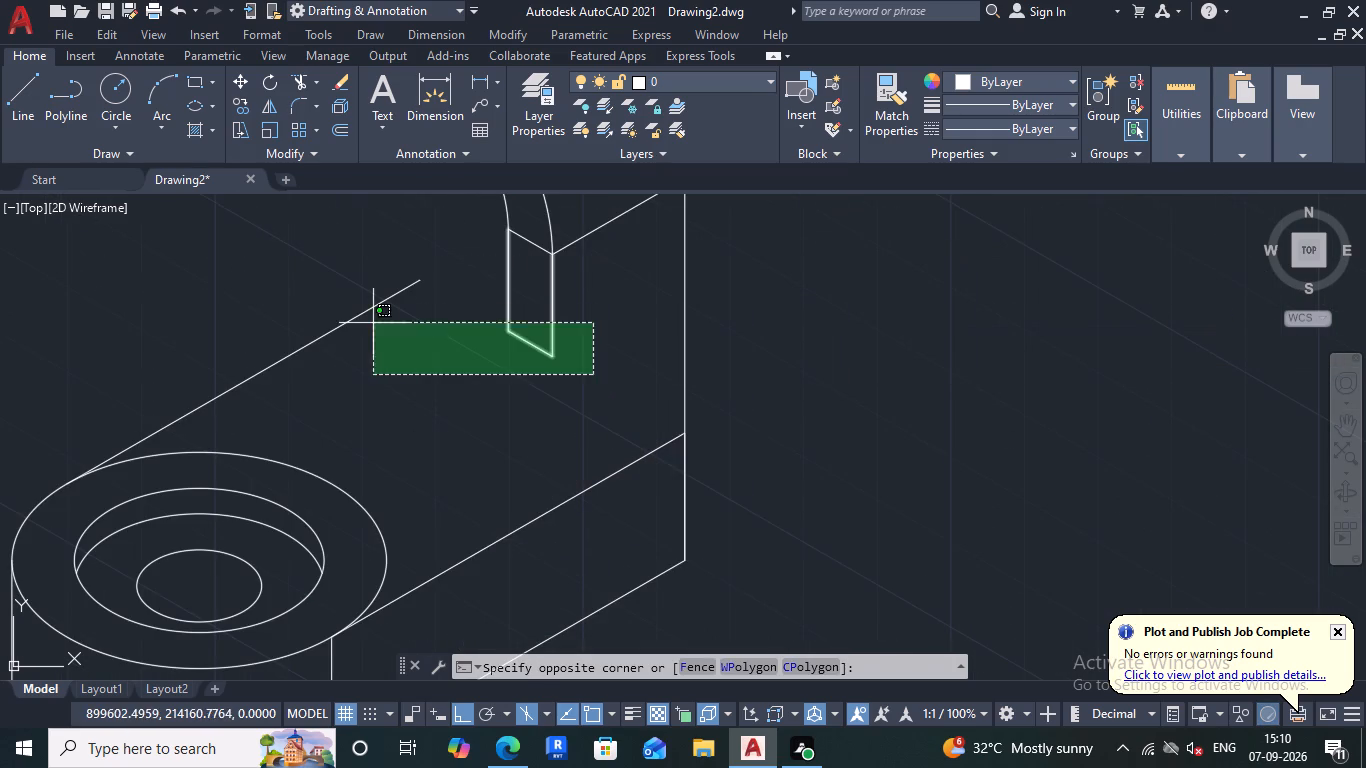
pyautogui.click(455, 304)
pyautogui.scroll(-2, 775, 291)
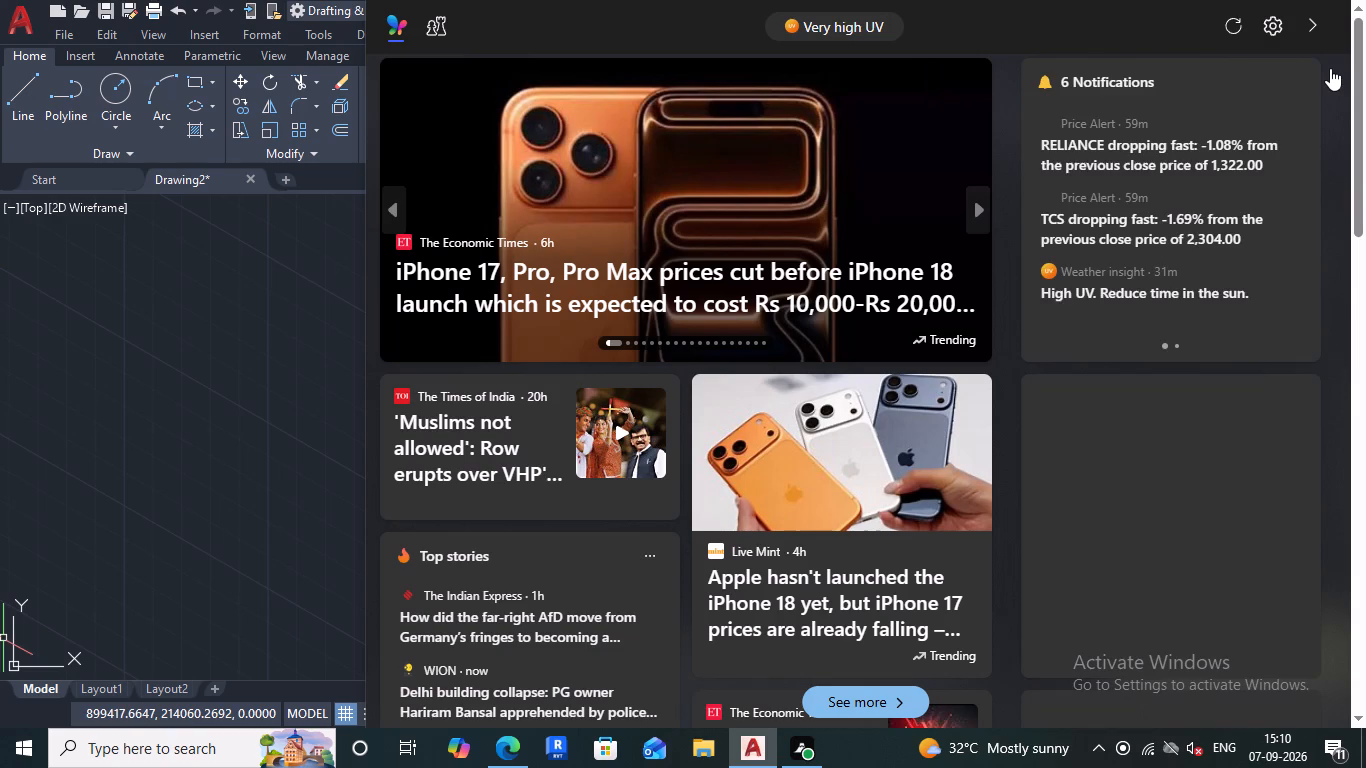
pyautogui.click(1314, 23)
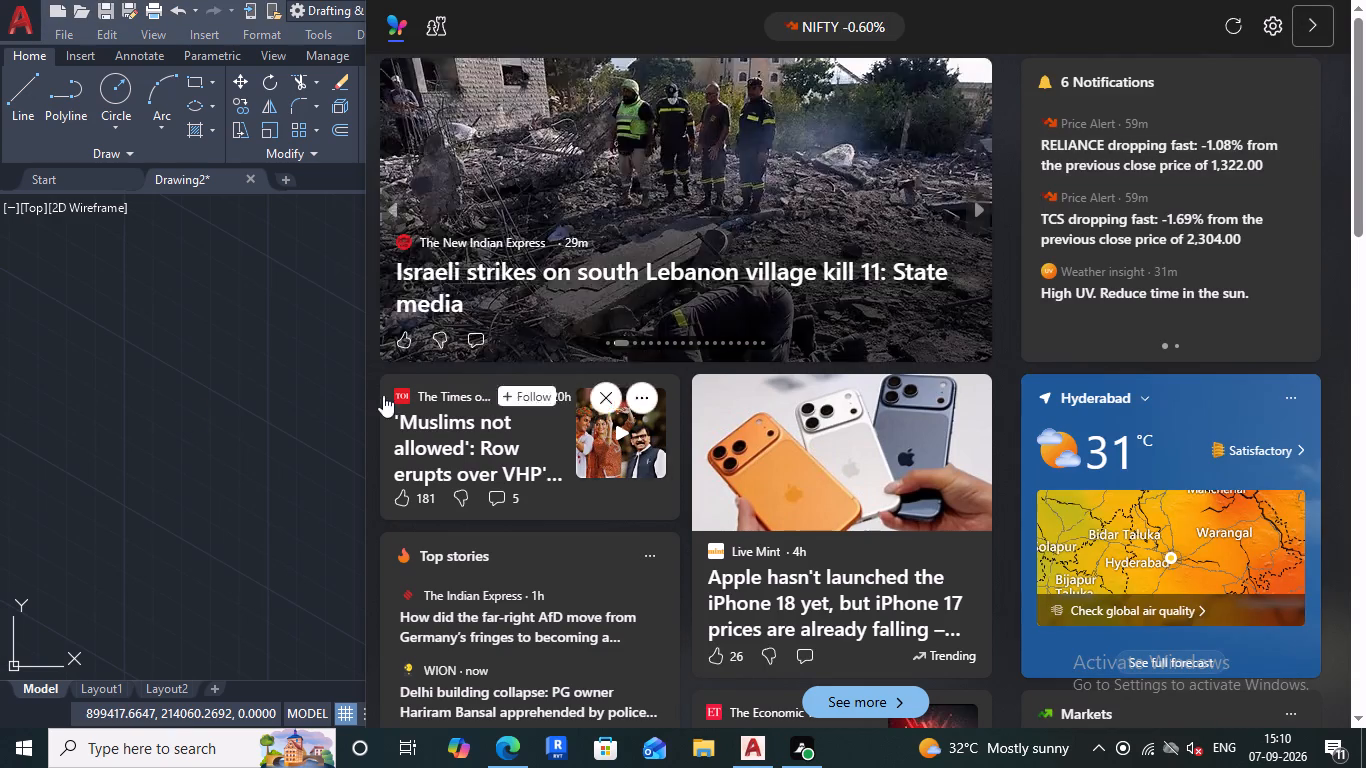
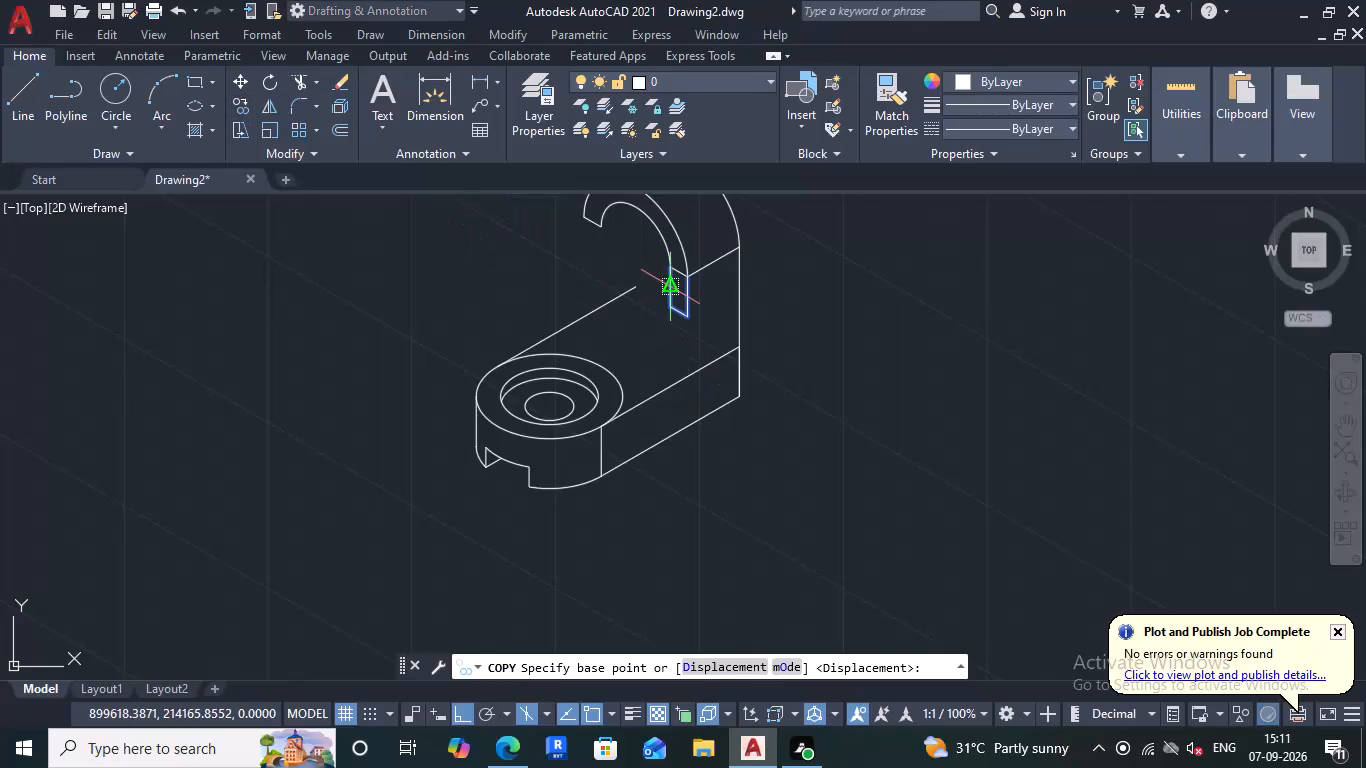
# Copy the three connected leg lines from the front outer arc's right end to the inner arc's left end.
pyautogui.scroll(3, 676, 288)
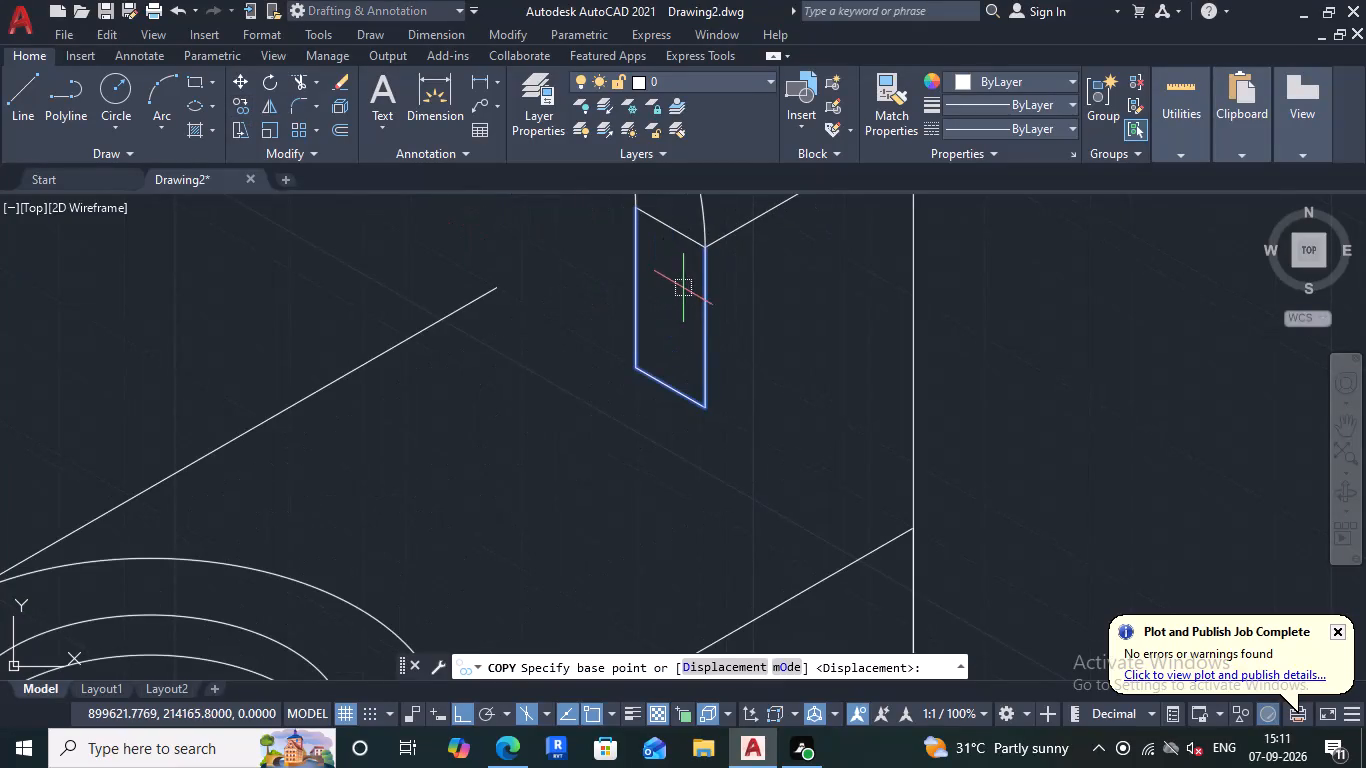
pyautogui.moveTo(695, 332); pyautogui.dragTo(828, 548, button='middle')
pyautogui.click(841, 461)
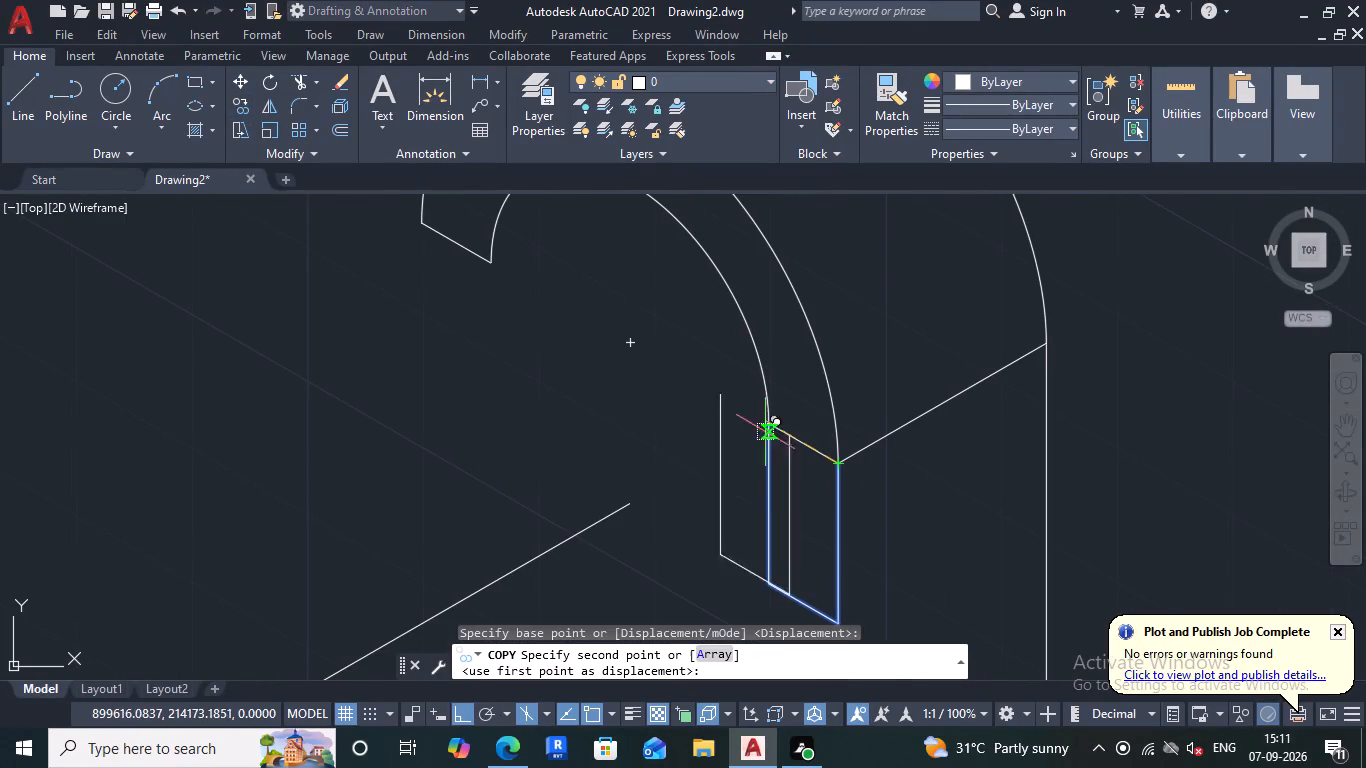
pyautogui.click(494, 256)
pyautogui.scroll(-3, 547, 334)
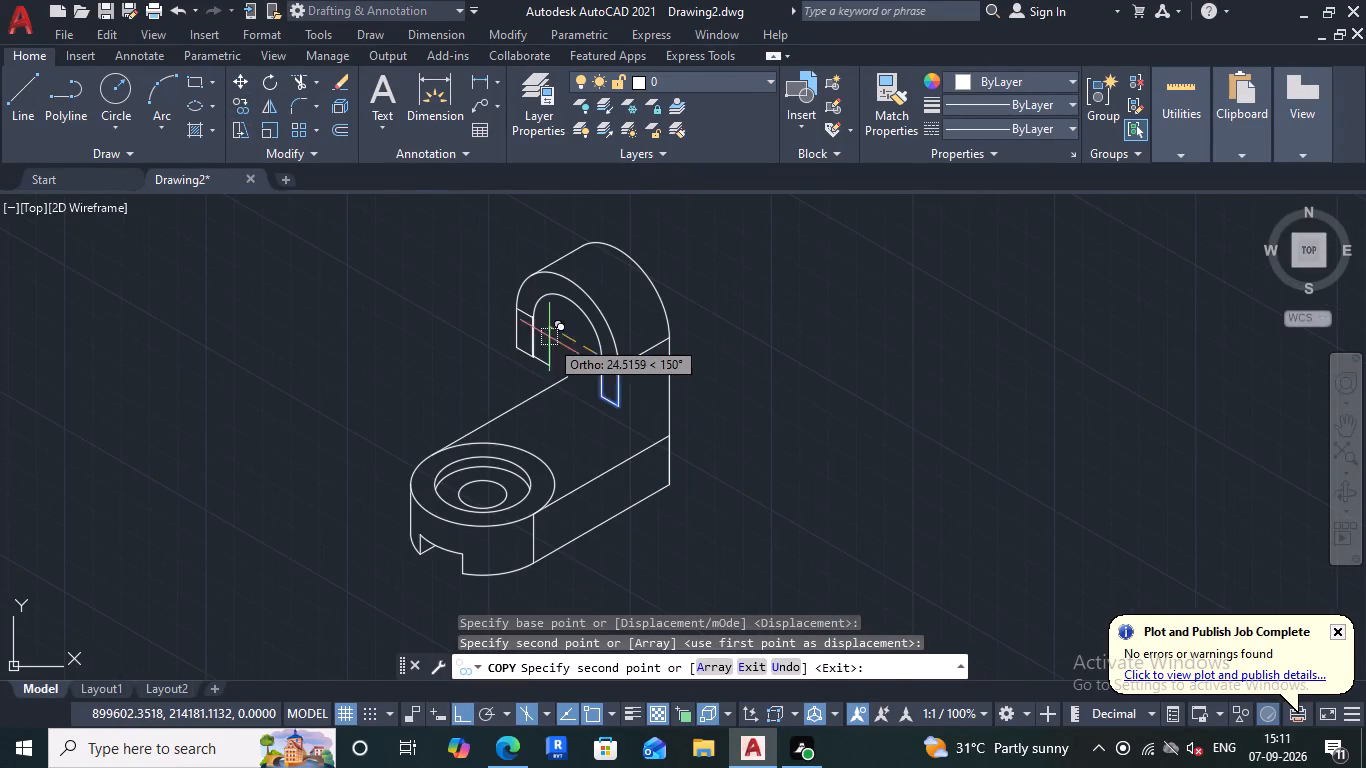
pyautogui.press('Escape')
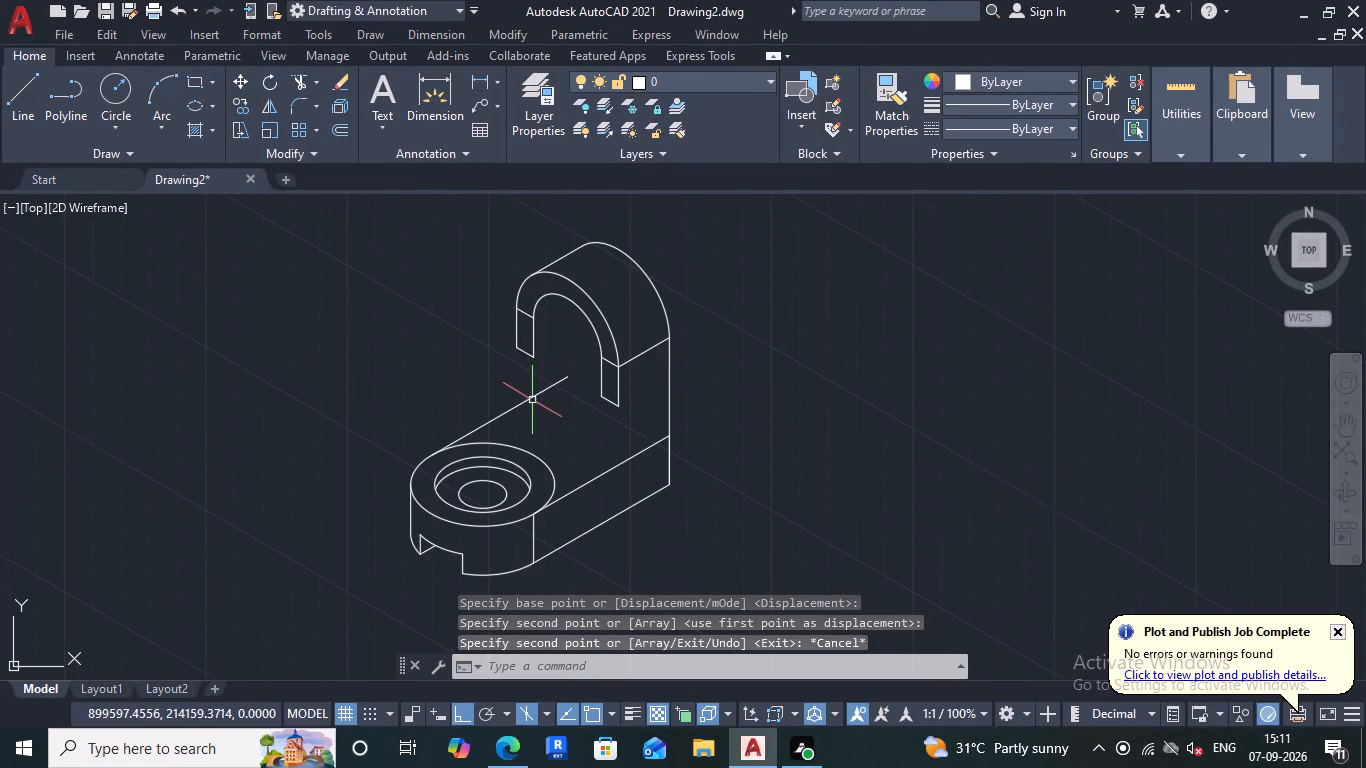
# From the right leg's outer lower corner, draw a 9-long line forward along the top isoplane, parallel to the base's long edges.
pyautogui.scroll(-1, 531, 400)
pyautogui.scroll(2, 532, 413)
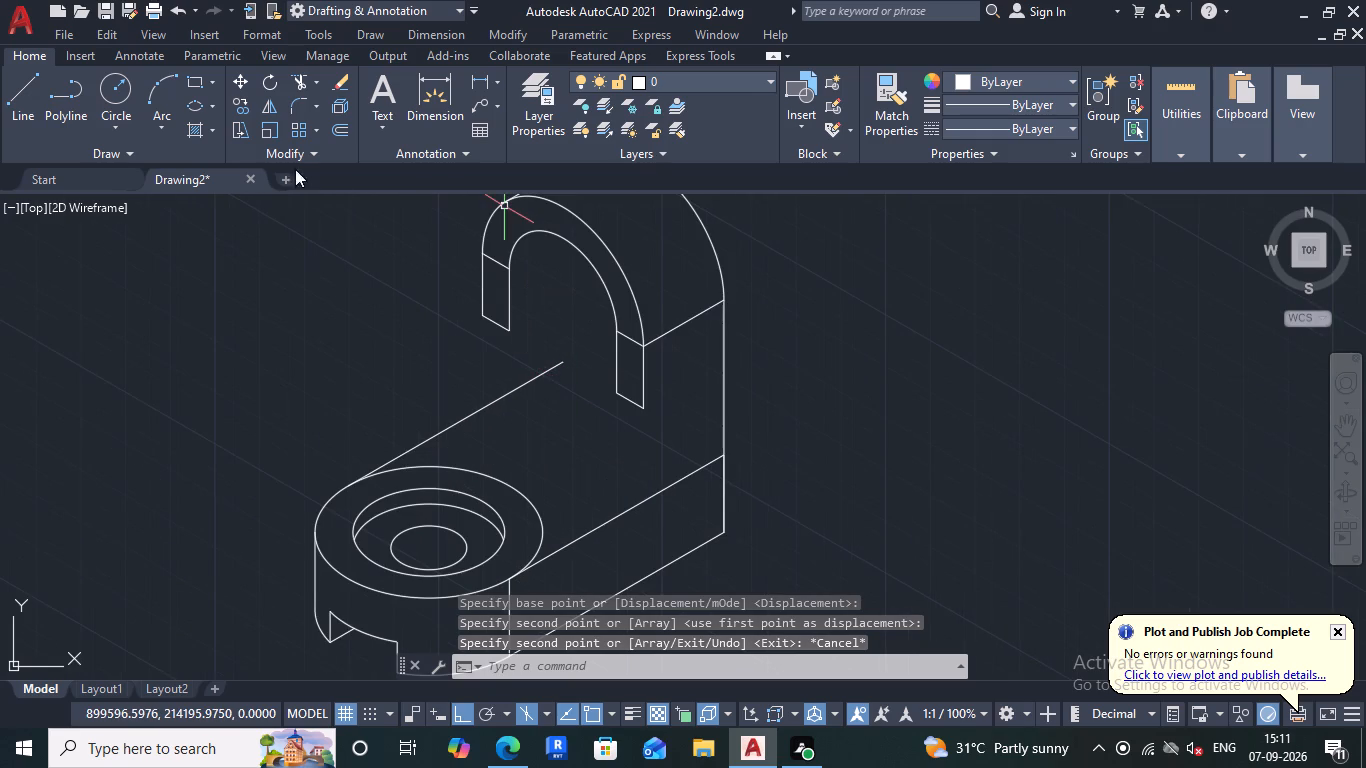
pyautogui.click(9, 95)
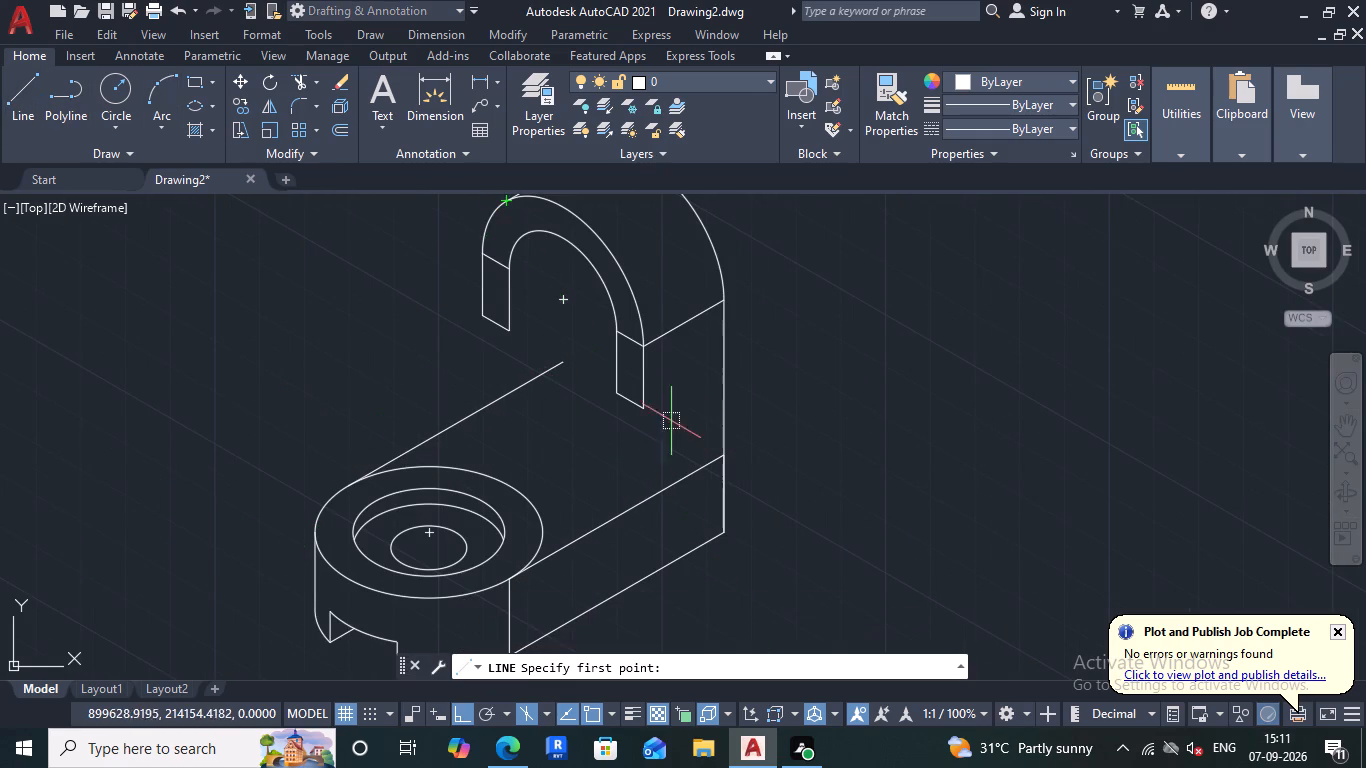
pyautogui.click(649, 407)
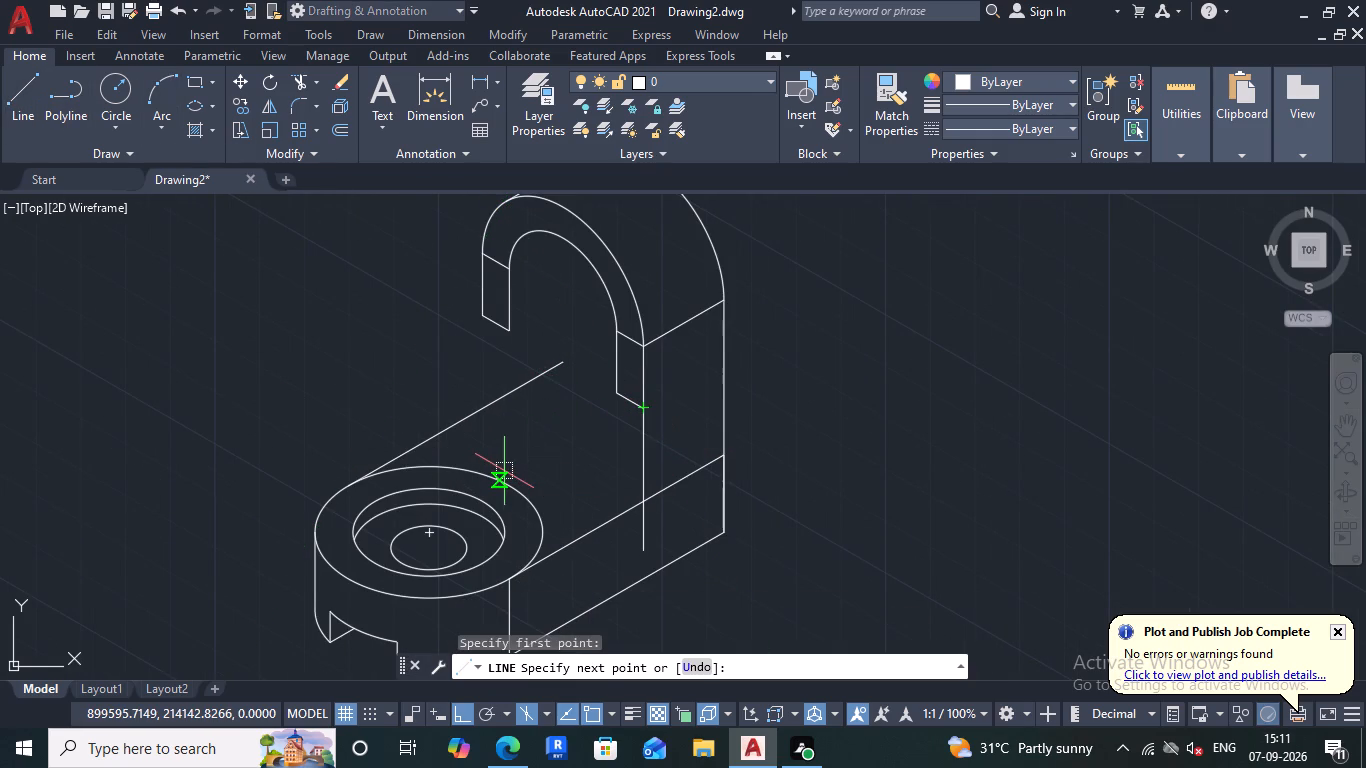
pyautogui.press('F5')
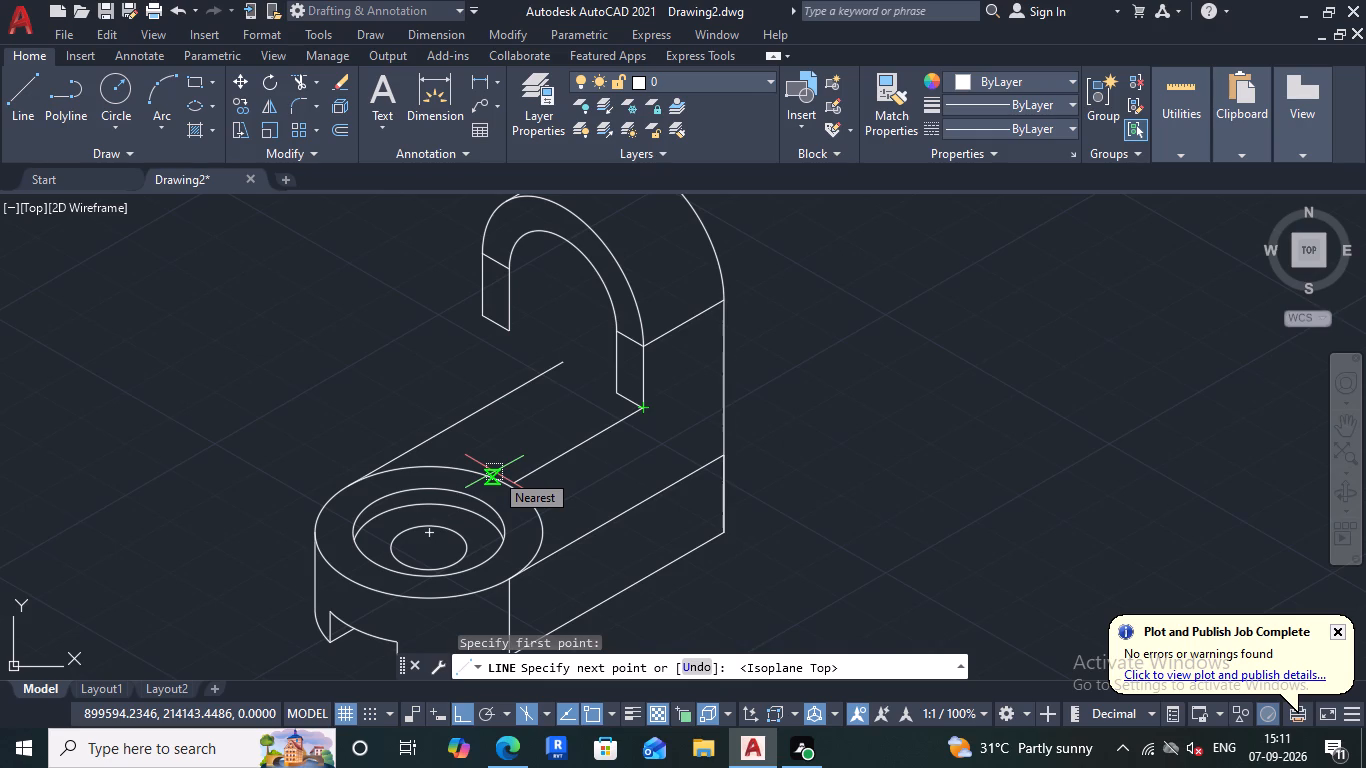
pyautogui.press('9')
pyautogui.press('Return')
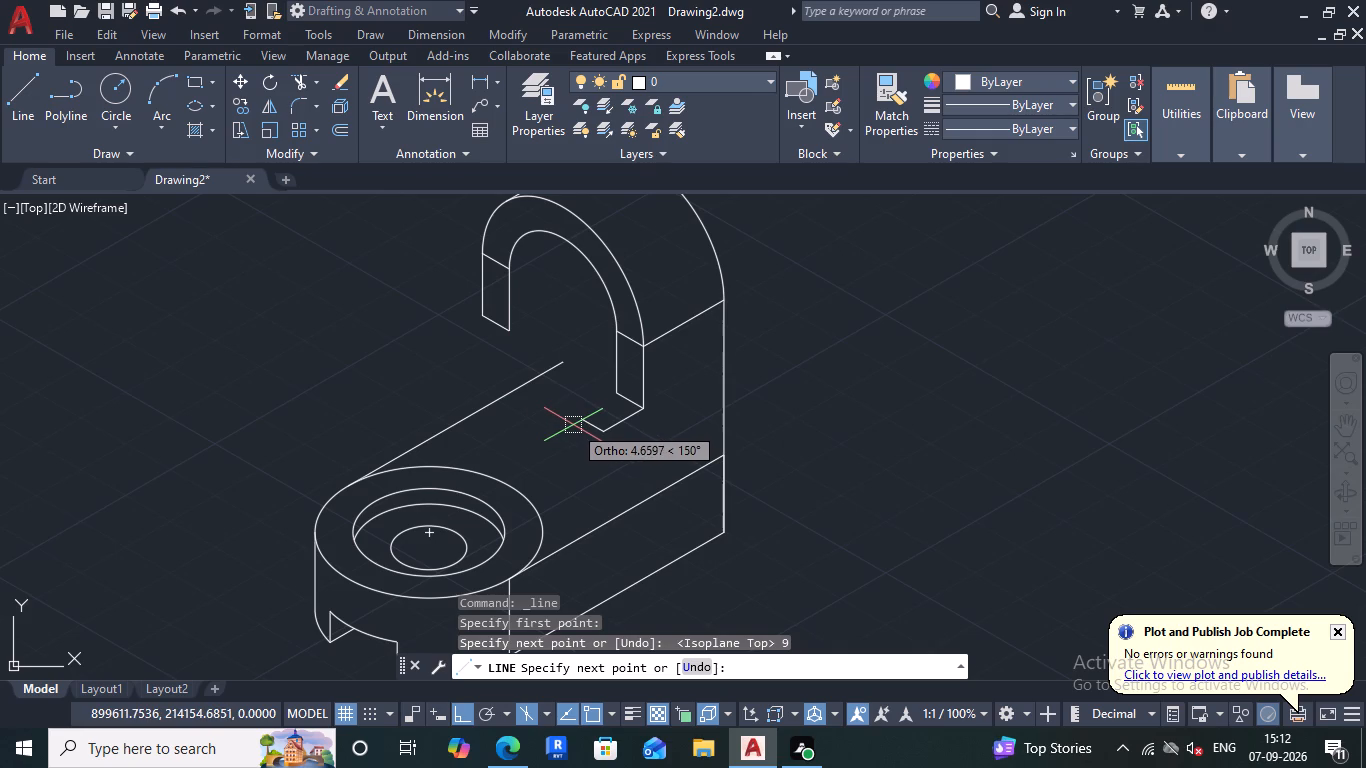
pyautogui.press('Escape')
# Copy the 9-long line from the right leg's outer lower corner to the left leg's outer lower corner.
pyautogui.click(643, 462)
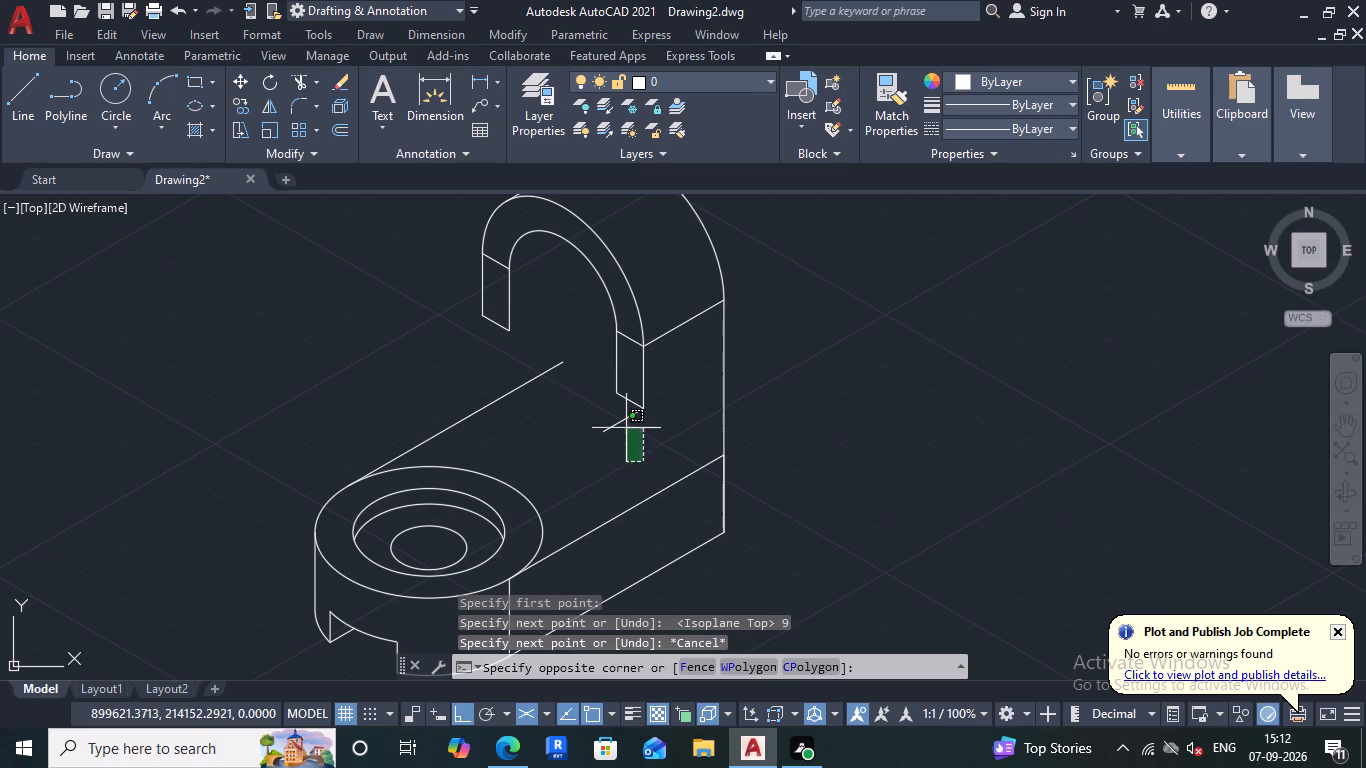
pyautogui.click(611, 418)
pyautogui.click(233, 104)
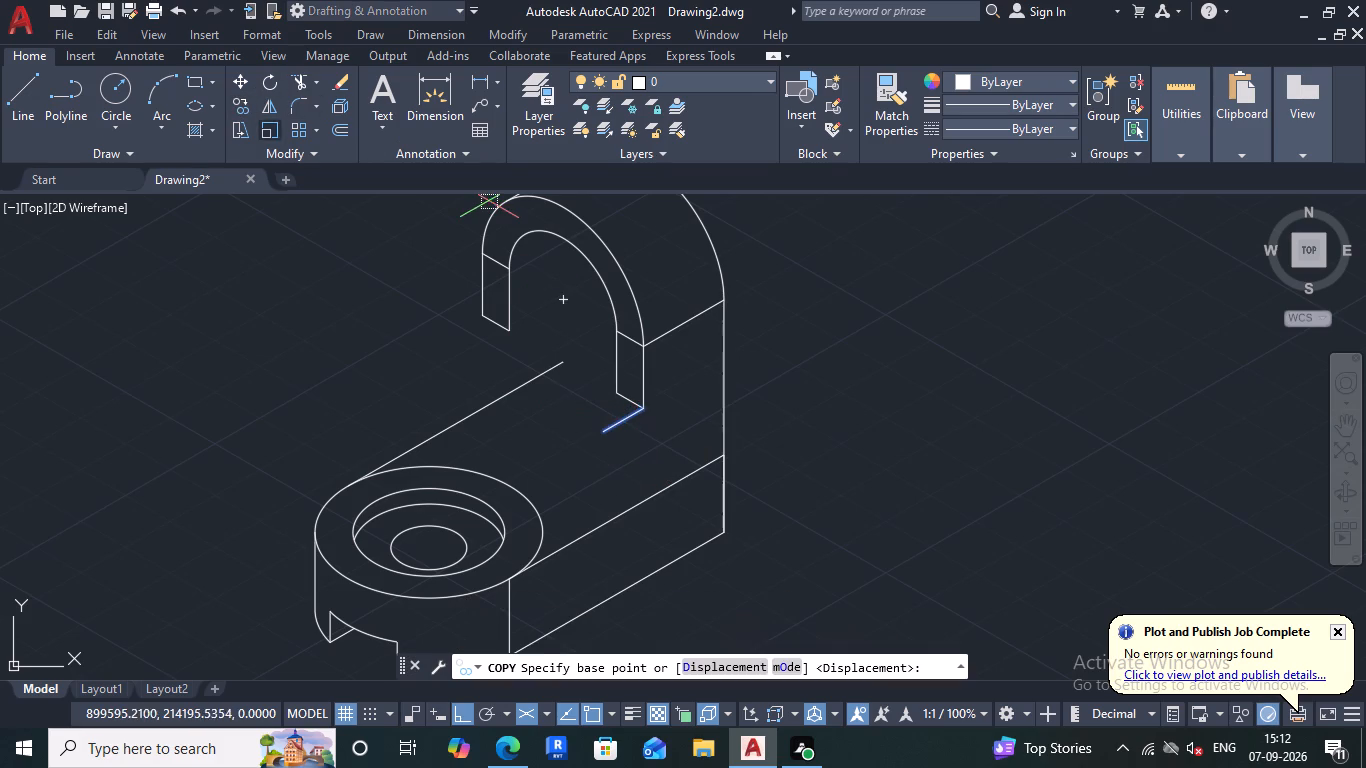
pyautogui.scroll(2, 648, 418)
pyautogui.click(621, 397)
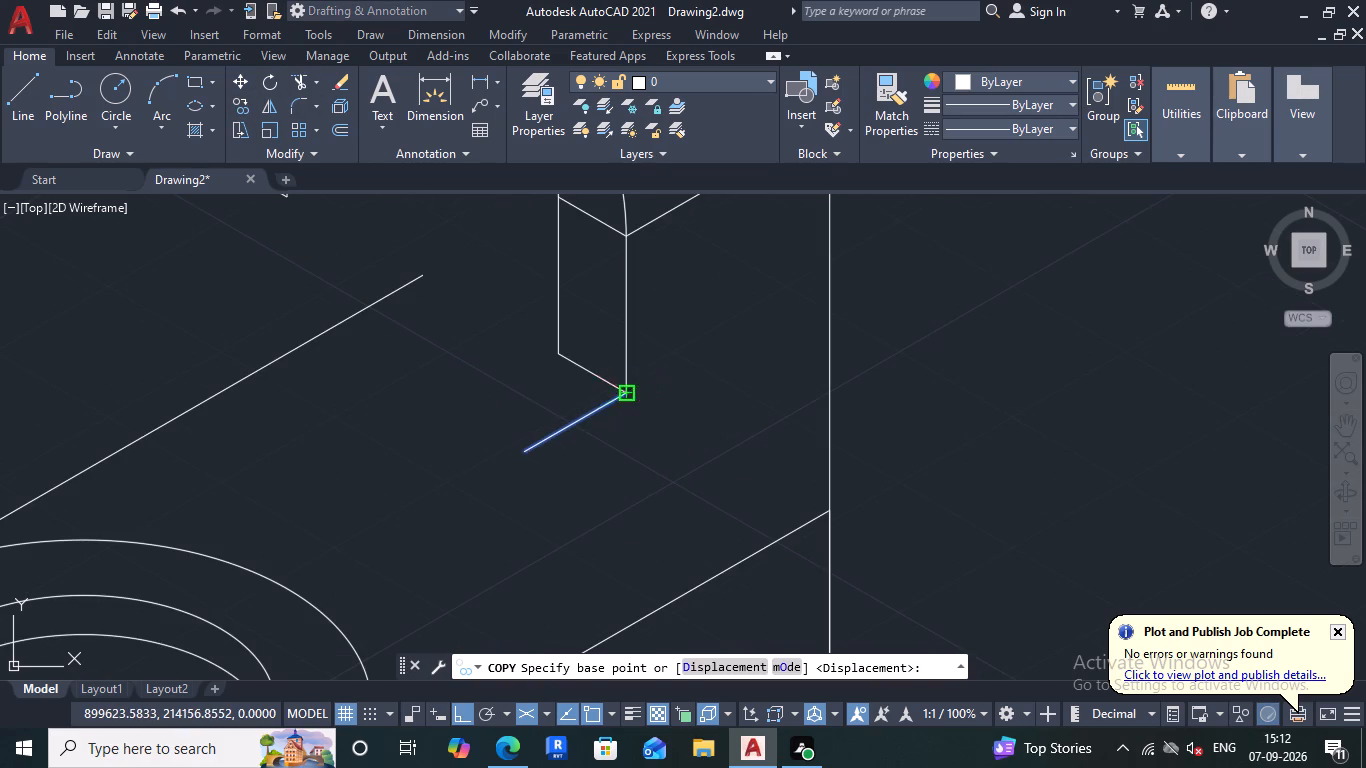
pyautogui.scroll(-4, 482, 338)
pyautogui.scroll(5, 440, 322)
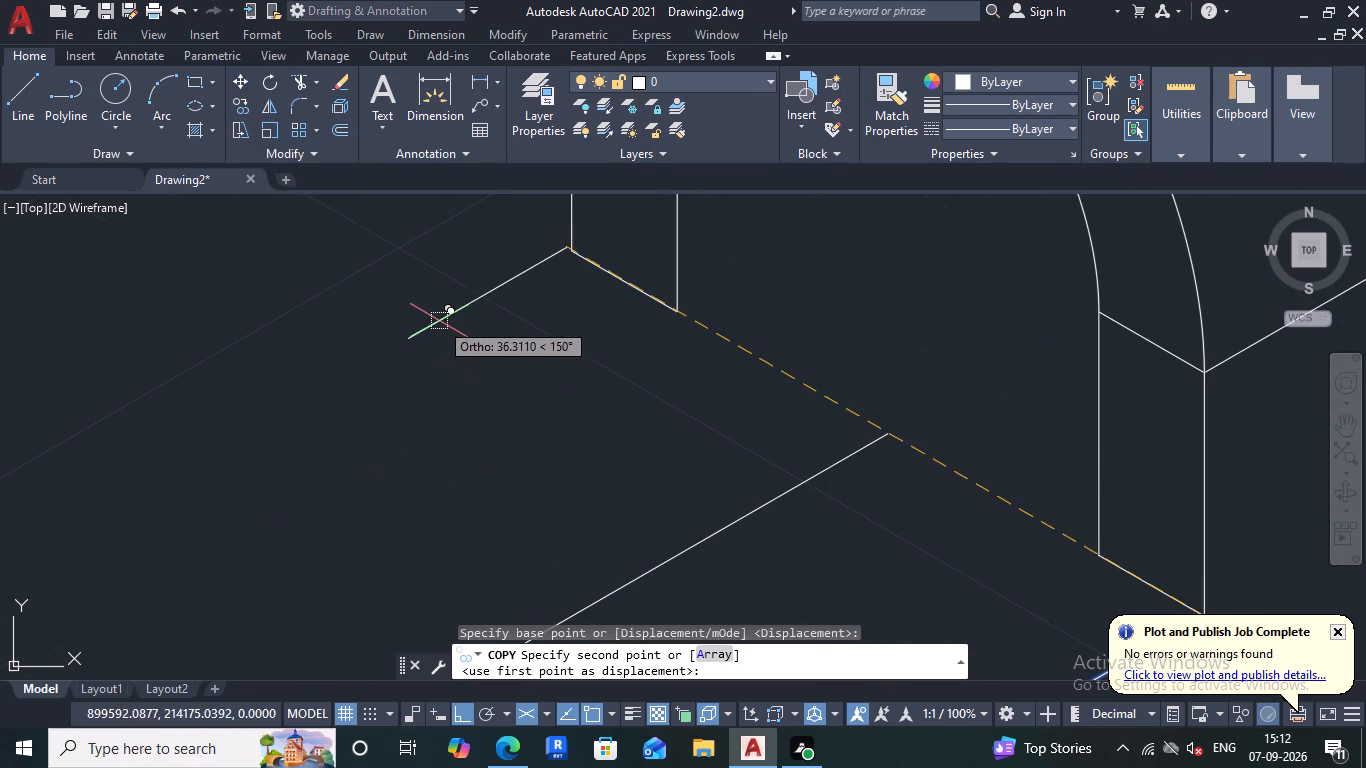
pyautogui.scroll(4, 574, 259)
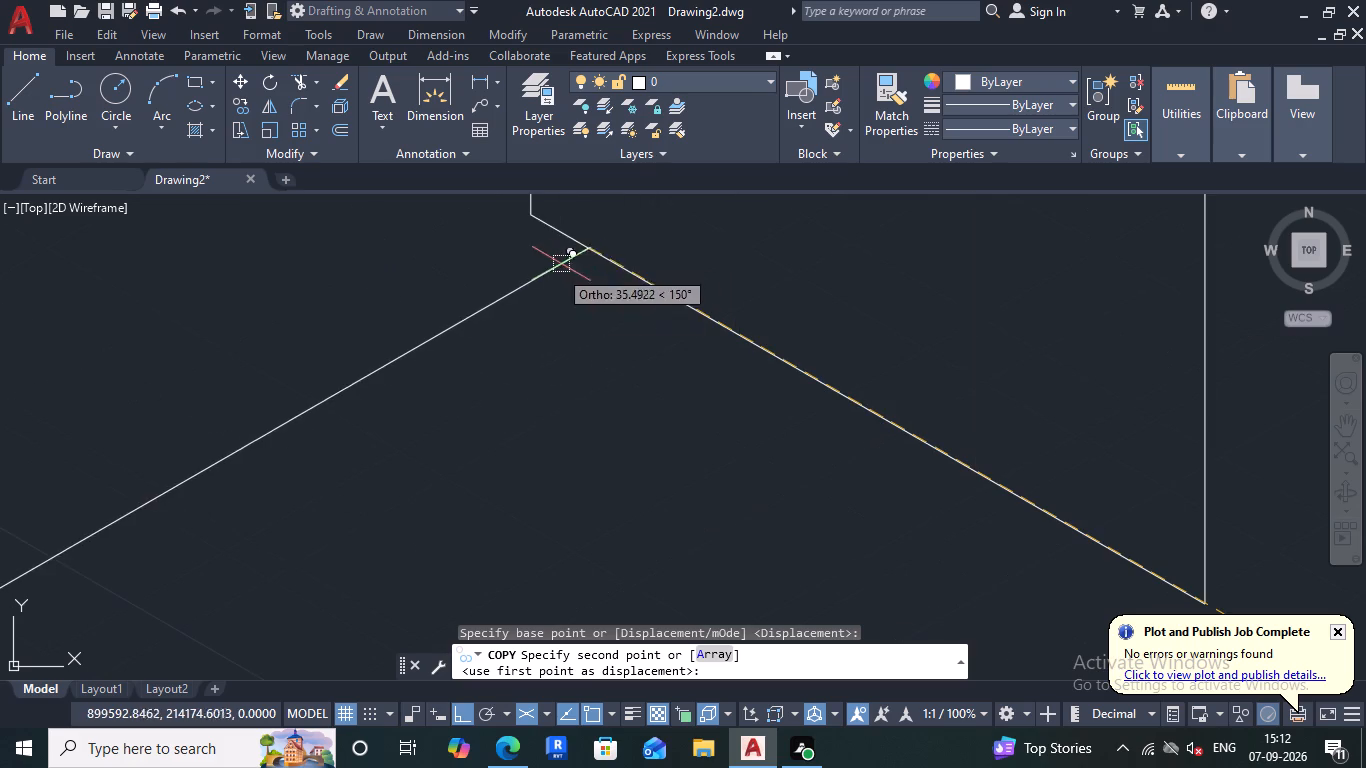
pyautogui.click(526, 217)
pyautogui.scroll(1, 561, 337)
pyautogui.scroll(-1, 558, 340)
pyautogui.scroll(1, 552, 400)
pyautogui.scroll(-1, 555, 407)
pyautogui.scroll(1, 557, 415)
pyautogui.scroll(-3, 560, 420)
pyautogui.scroll(1, 562, 421)
pyautogui.scroll(-4, 562, 421)
pyautogui.scroll(1, 559, 416)
pyautogui.scroll(-4, 558, 418)
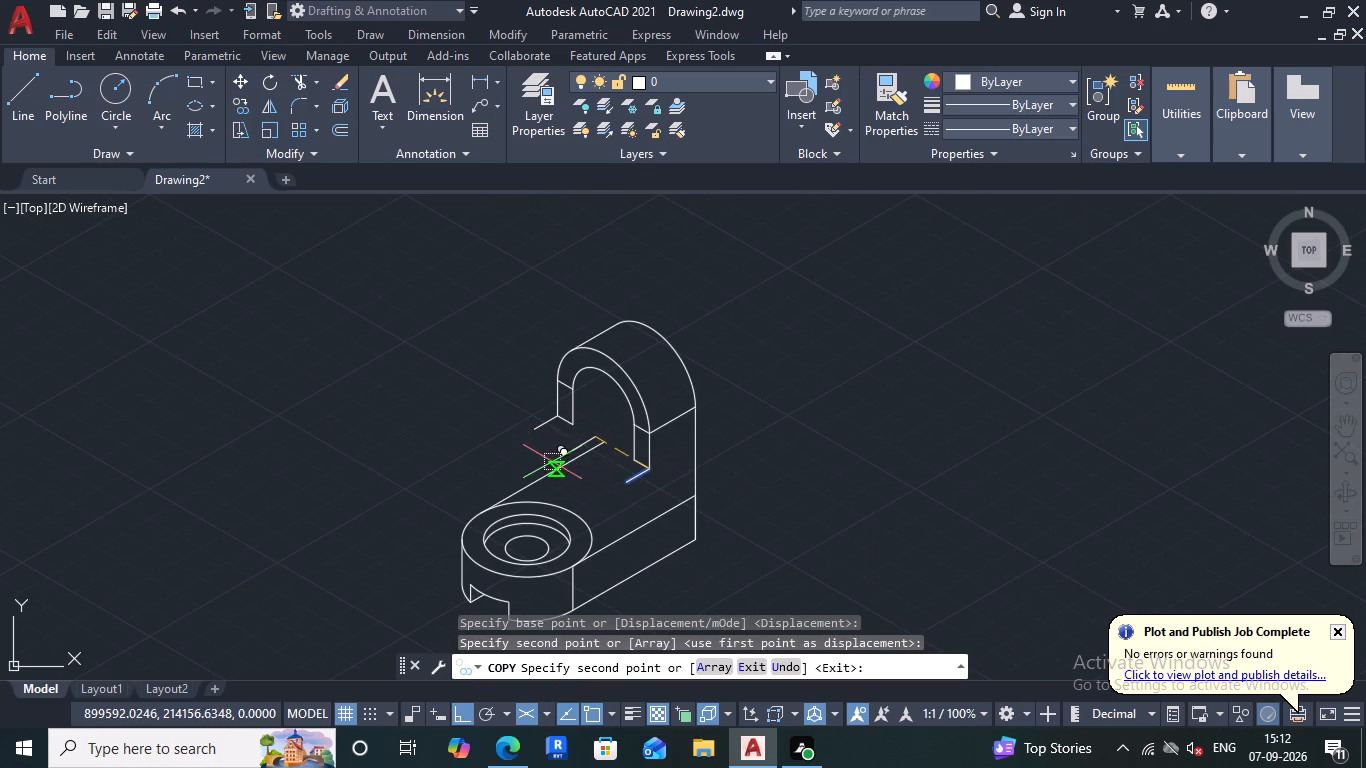
pyautogui.press('Escape')
# Draw a vertical line from the copied line's front end down past the base's rear top edge.
pyautogui.scroll(2, 577, 463)
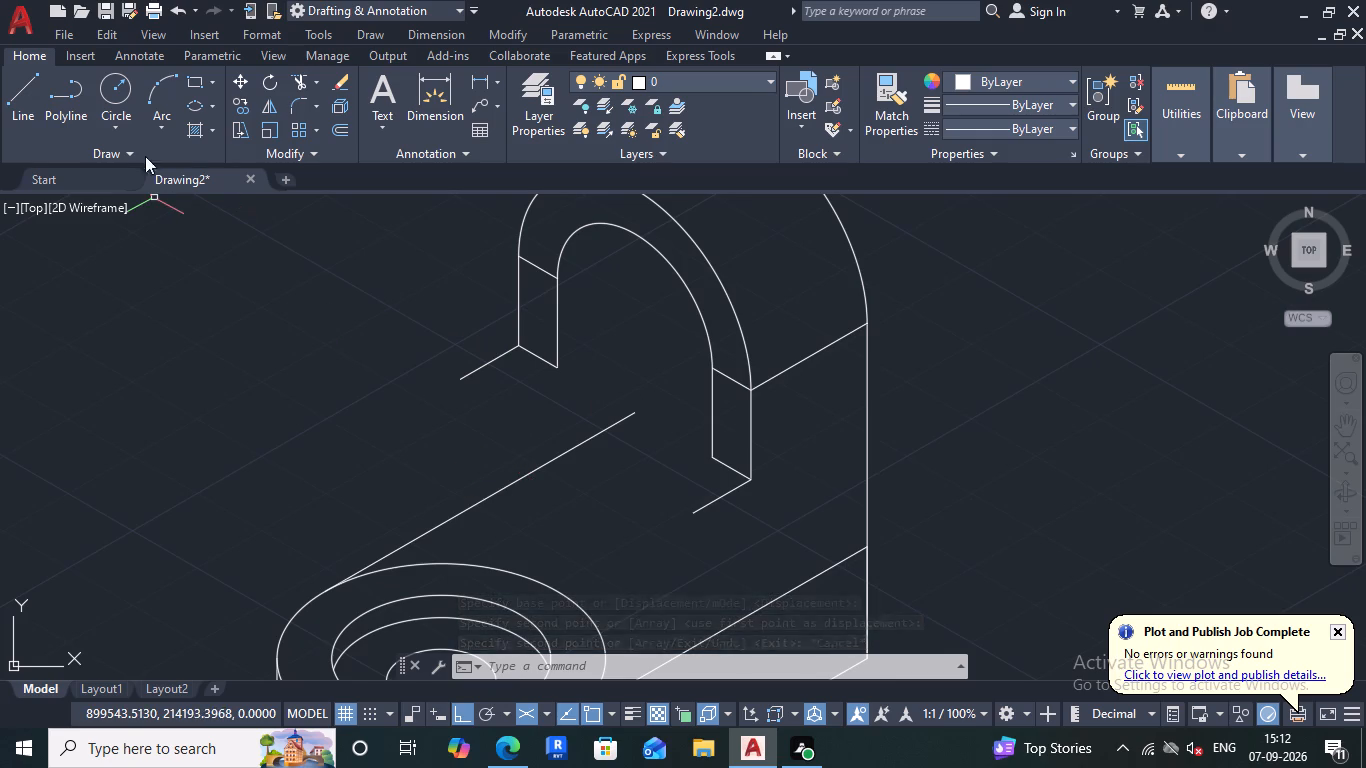
pyautogui.click(27, 84)
pyautogui.click(455, 374)
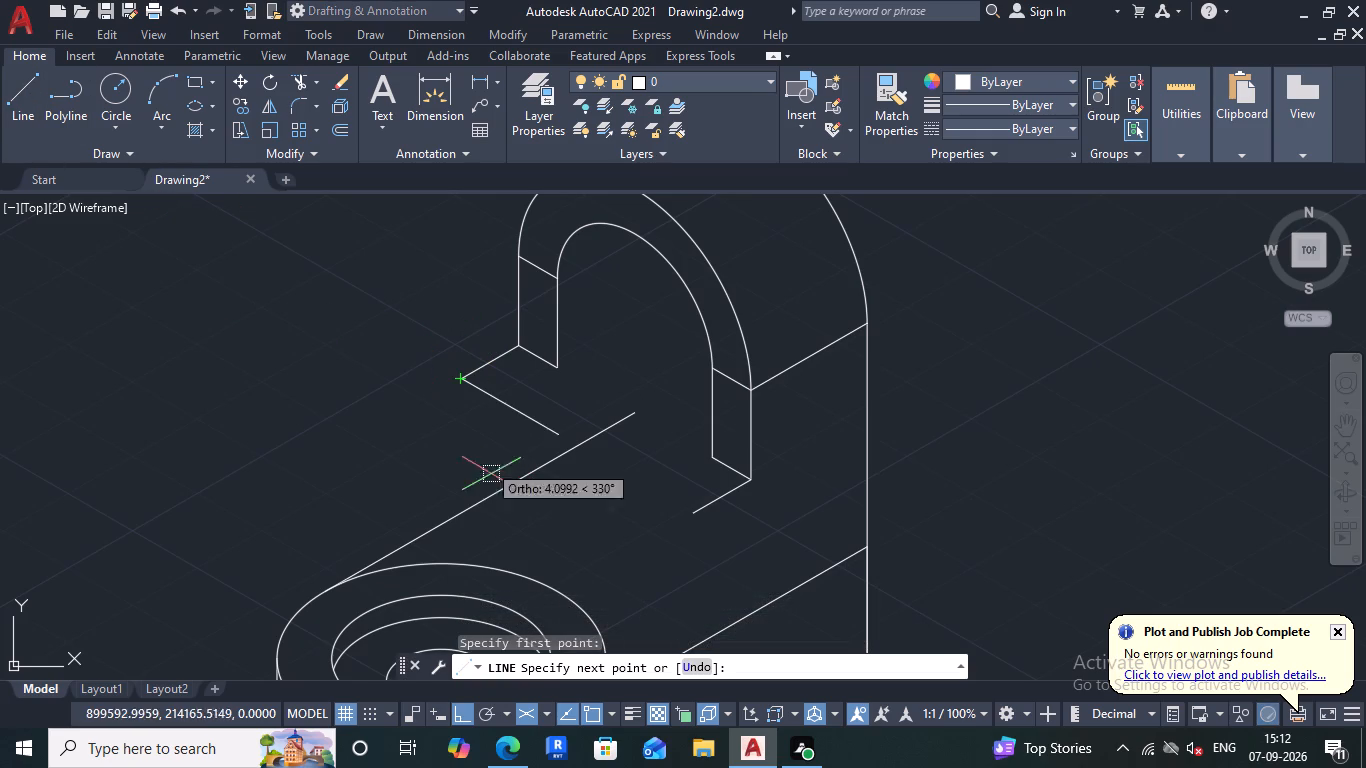
pyautogui.press('F5')
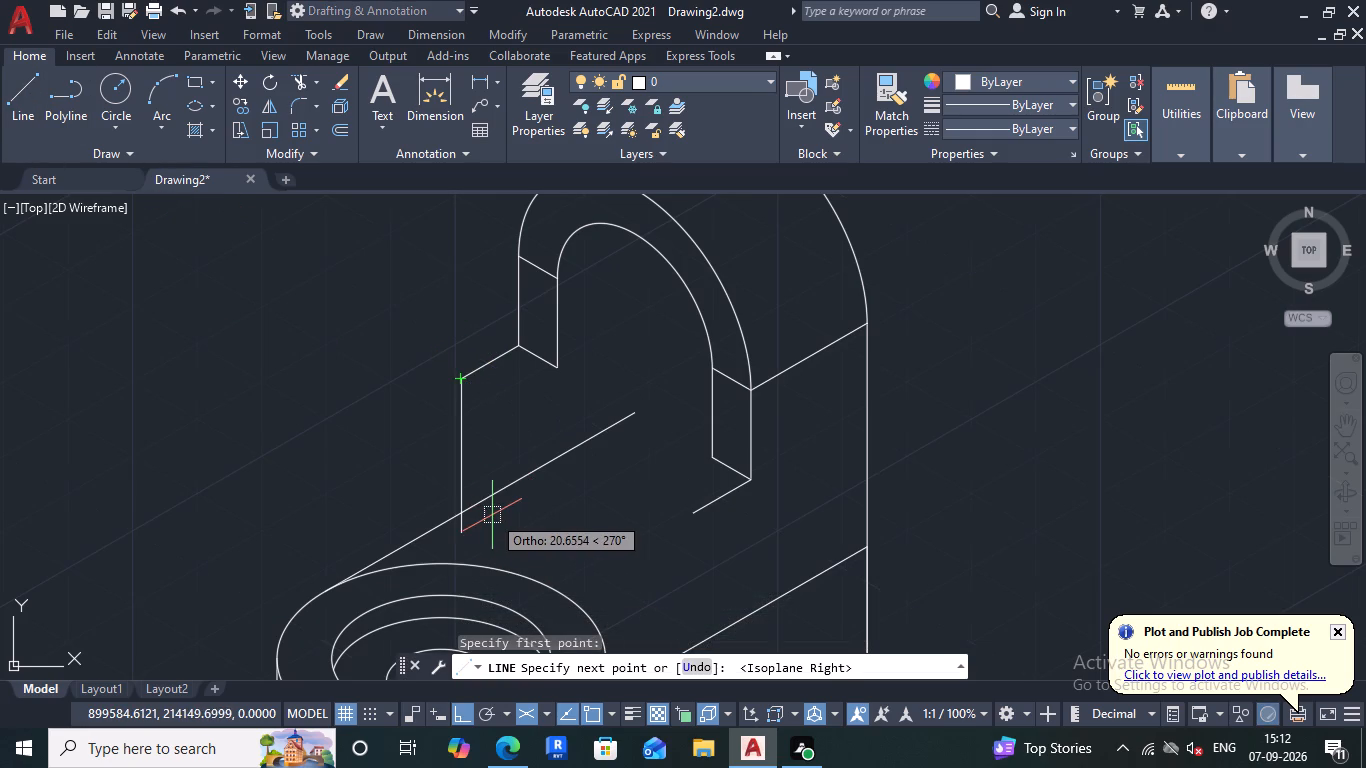
pyautogui.scroll(3, 482, 519)
pyautogui.click(440, 516)
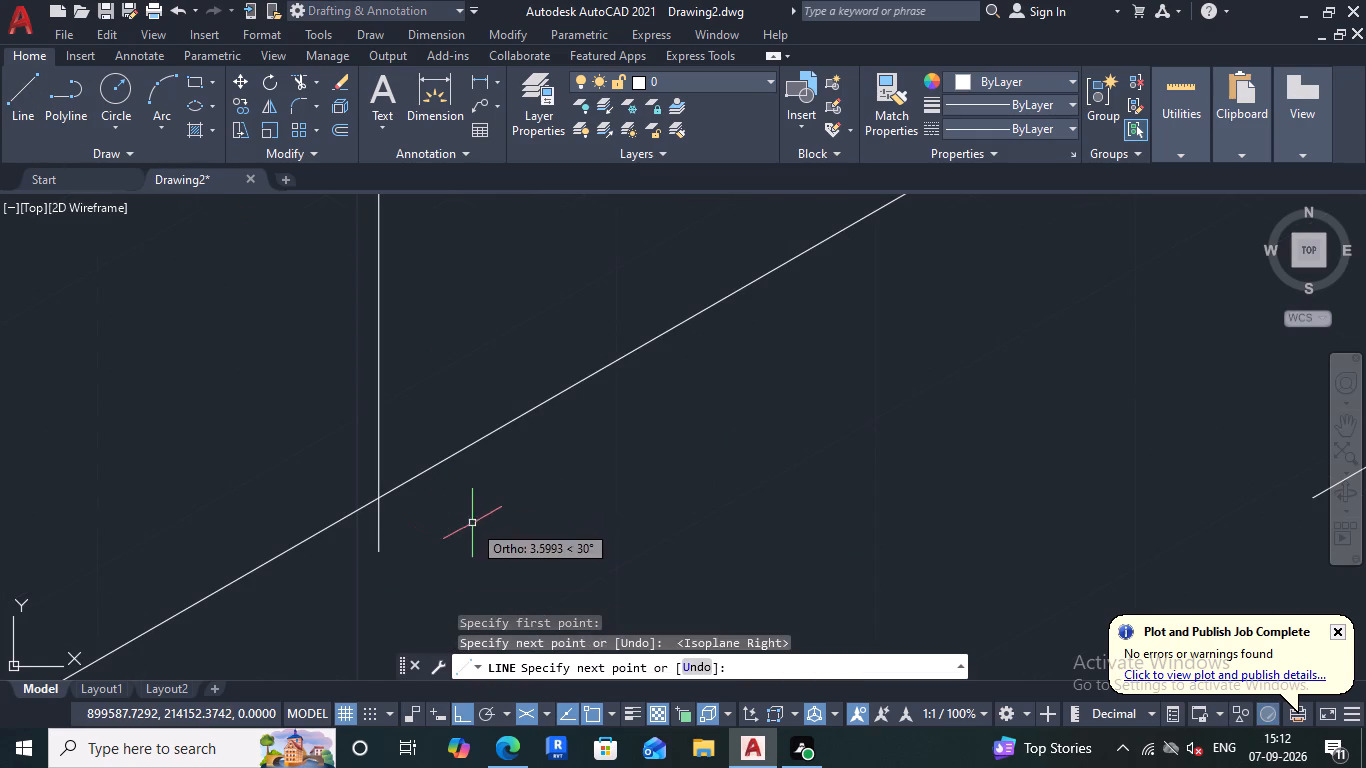
pyautogui.press('Escape')
# Trim the vertical line's overhang below the base's rear top edge and that edge's portion behind the vertical.
pyautogui.doubleClick(305, 83)
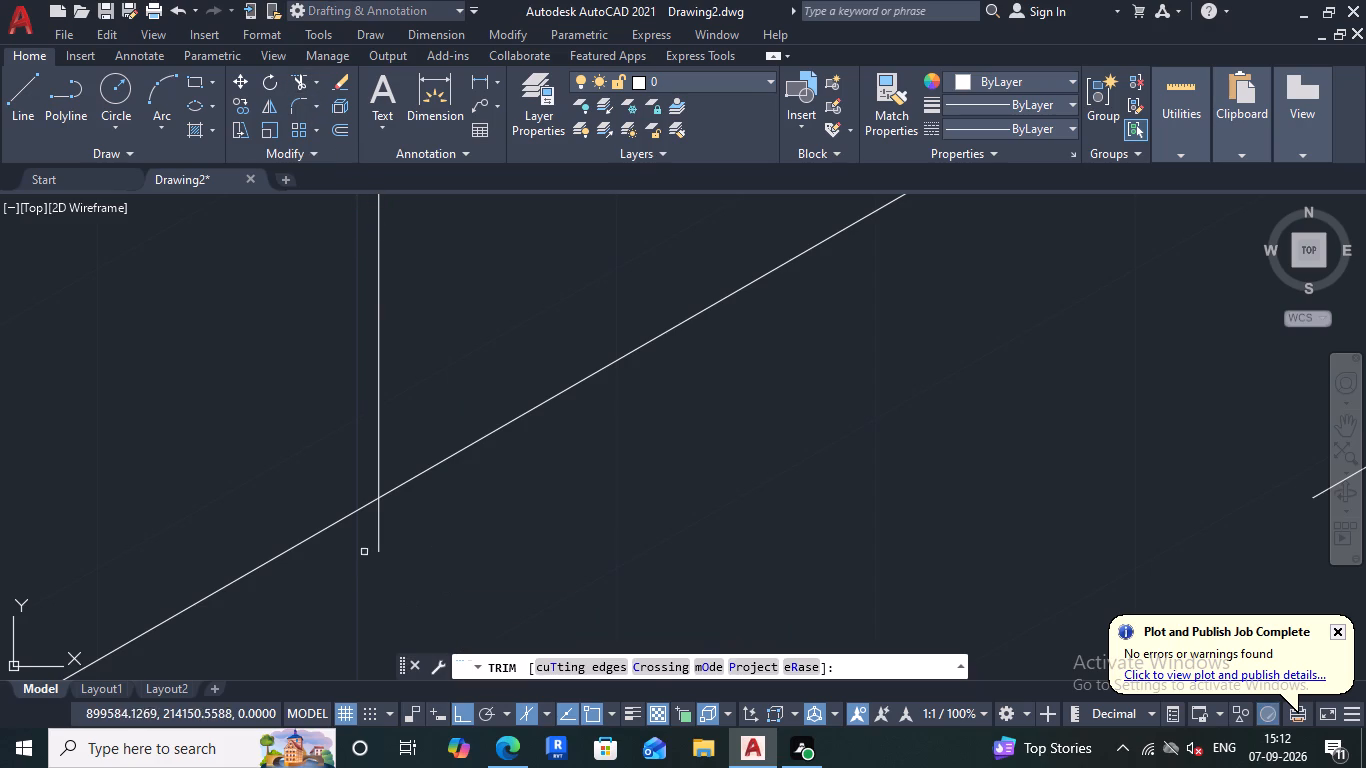
pyautogui.moveTo(364, 552); pyautogui.dragTo(484, 526)
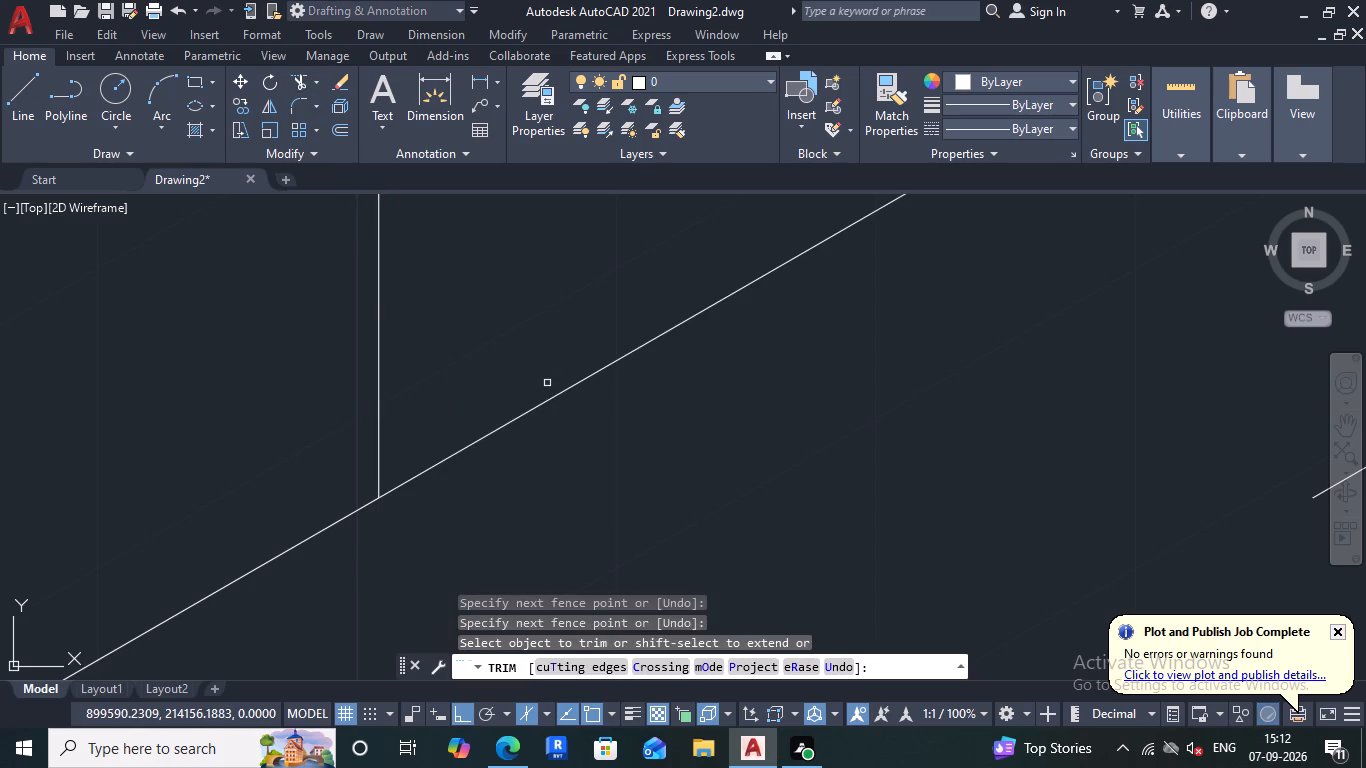
pyautogui.scroll(-2, 549, 384)
pyautogui.moveTo(561, 361); pyautogui.dragTo(604, 436)
pyautogui.scroll(-2, 718, 410)
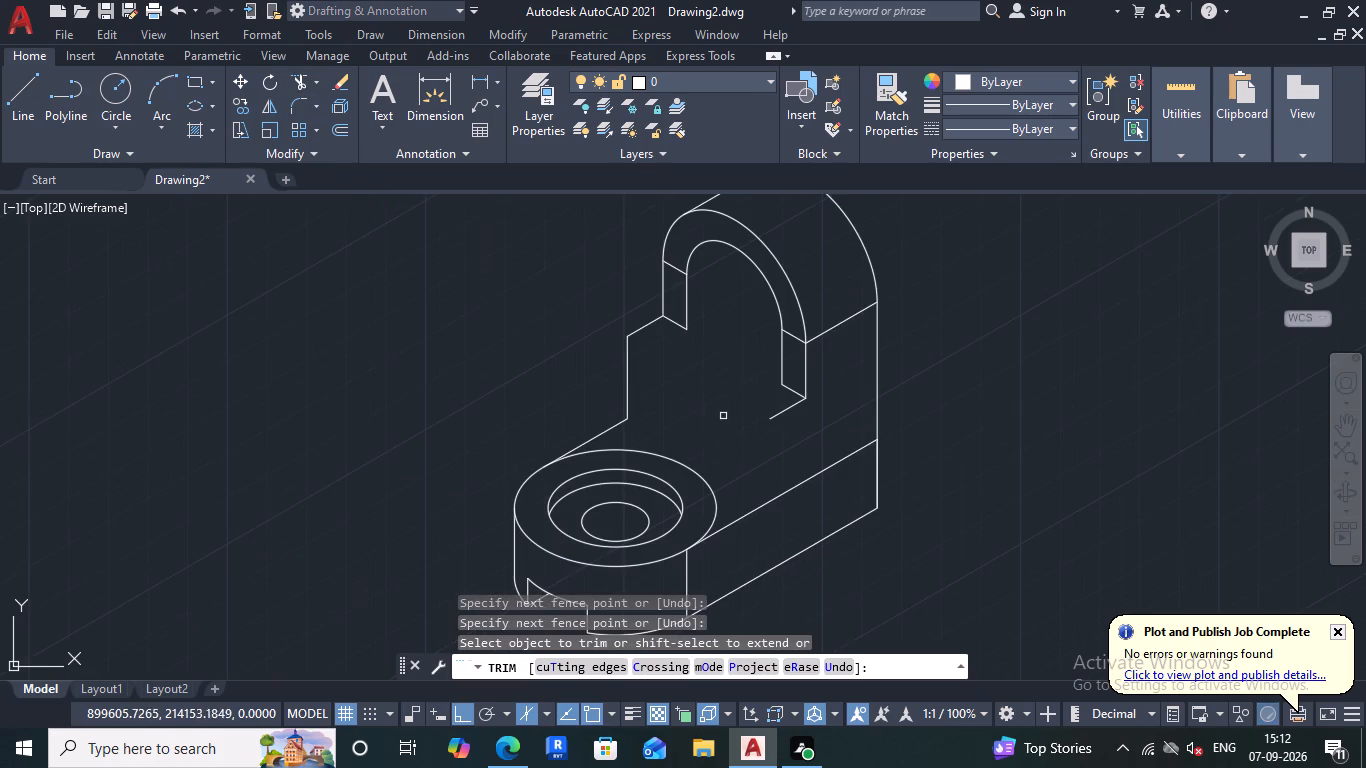
# Draw a line joining the right leg's inner lower corner to the left leg's inner lower corner.
pyautogui.click(12, 96)
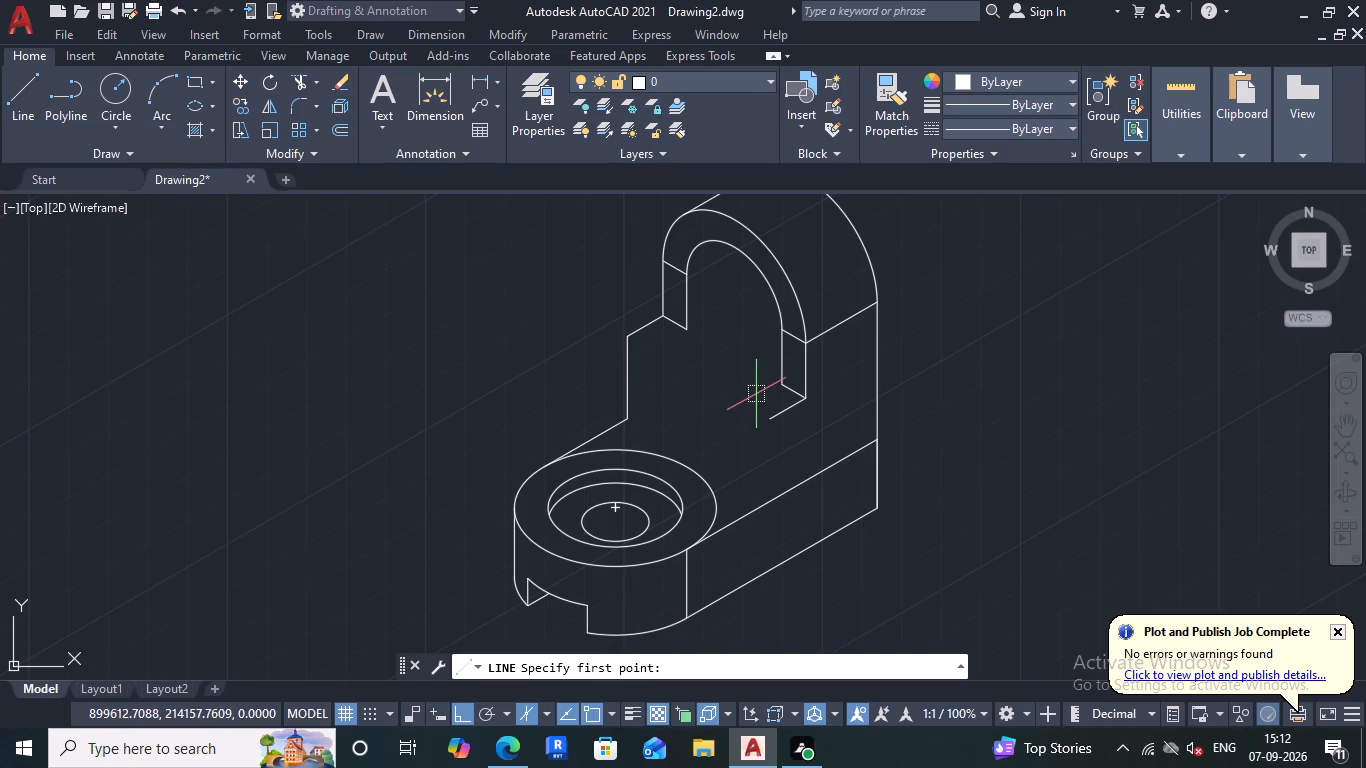
pyautogui.scroll(2, 765, 395)
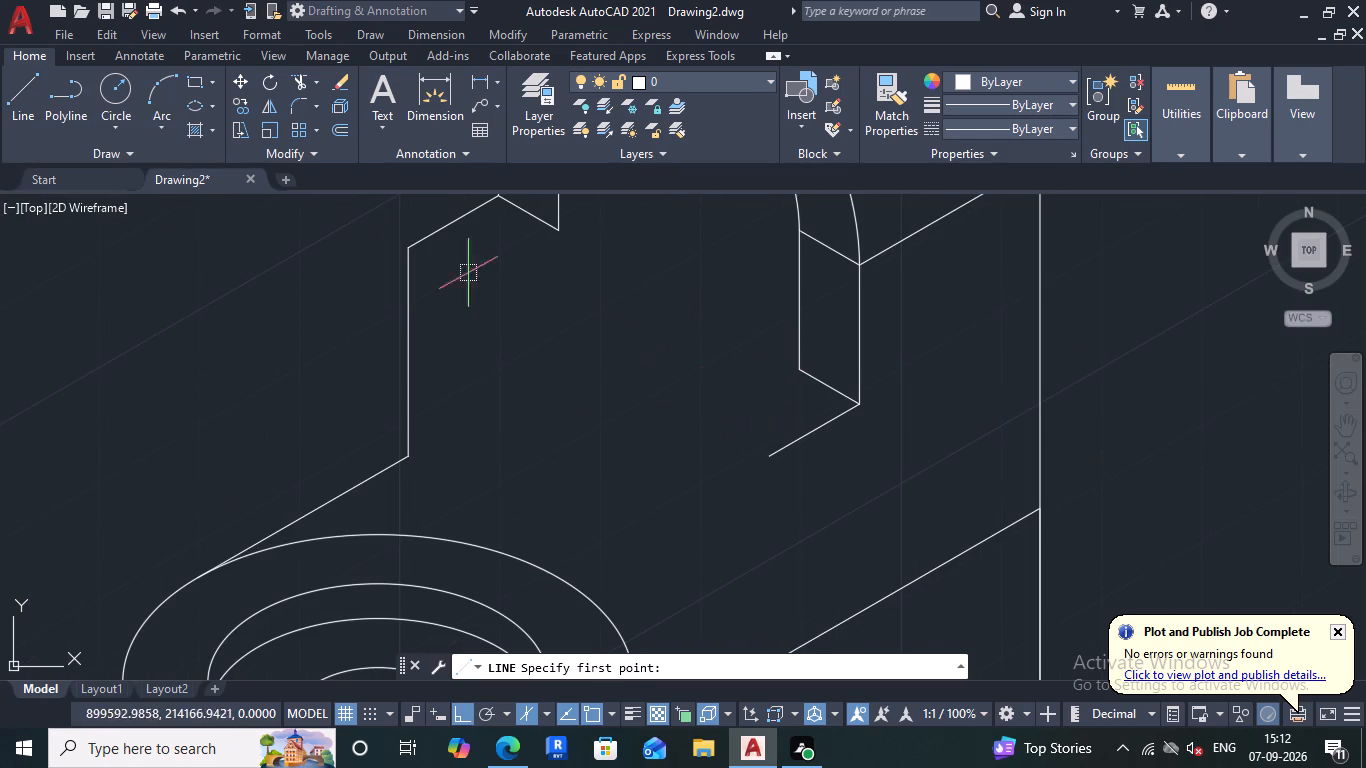
pyautogui.click(8, 96)
pyautogui.click(797, 368)
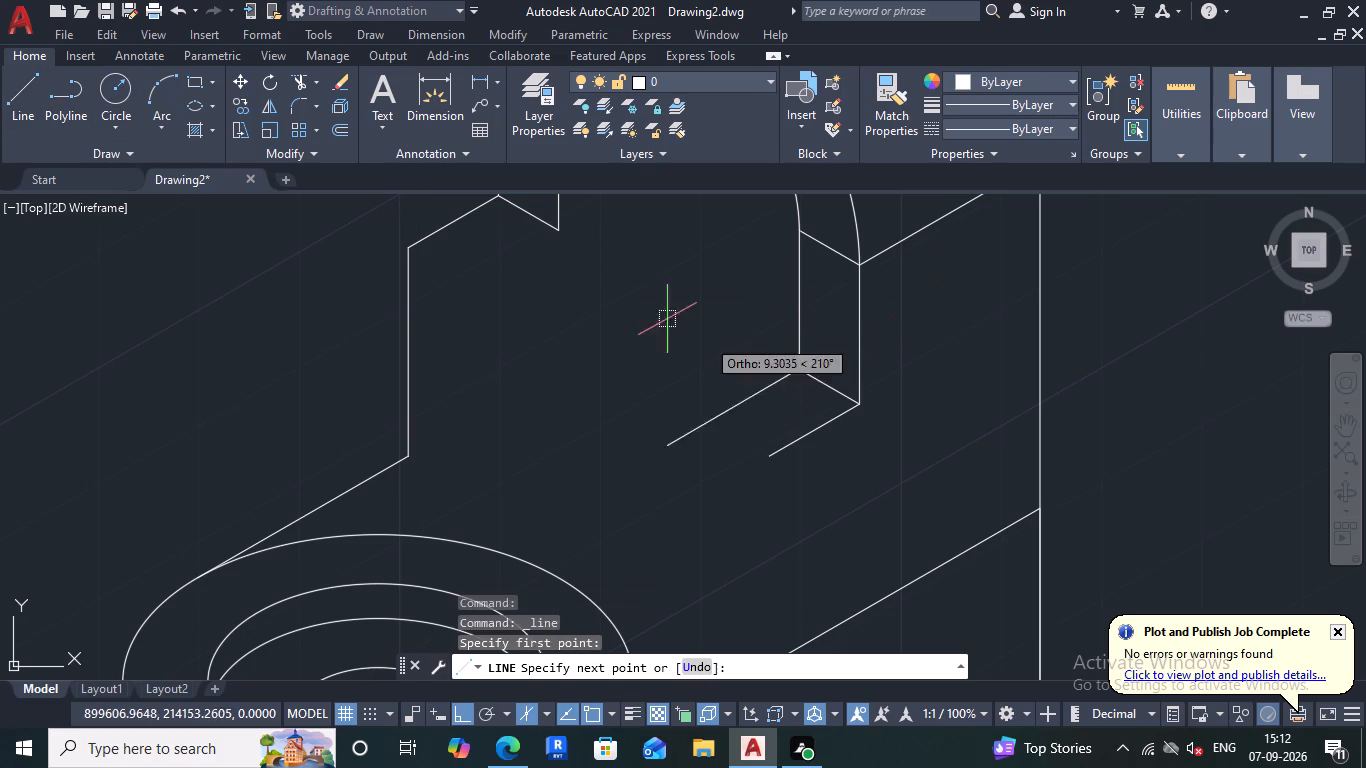
pyautogui.click(559, 228)
pyautogui.press('Escape')
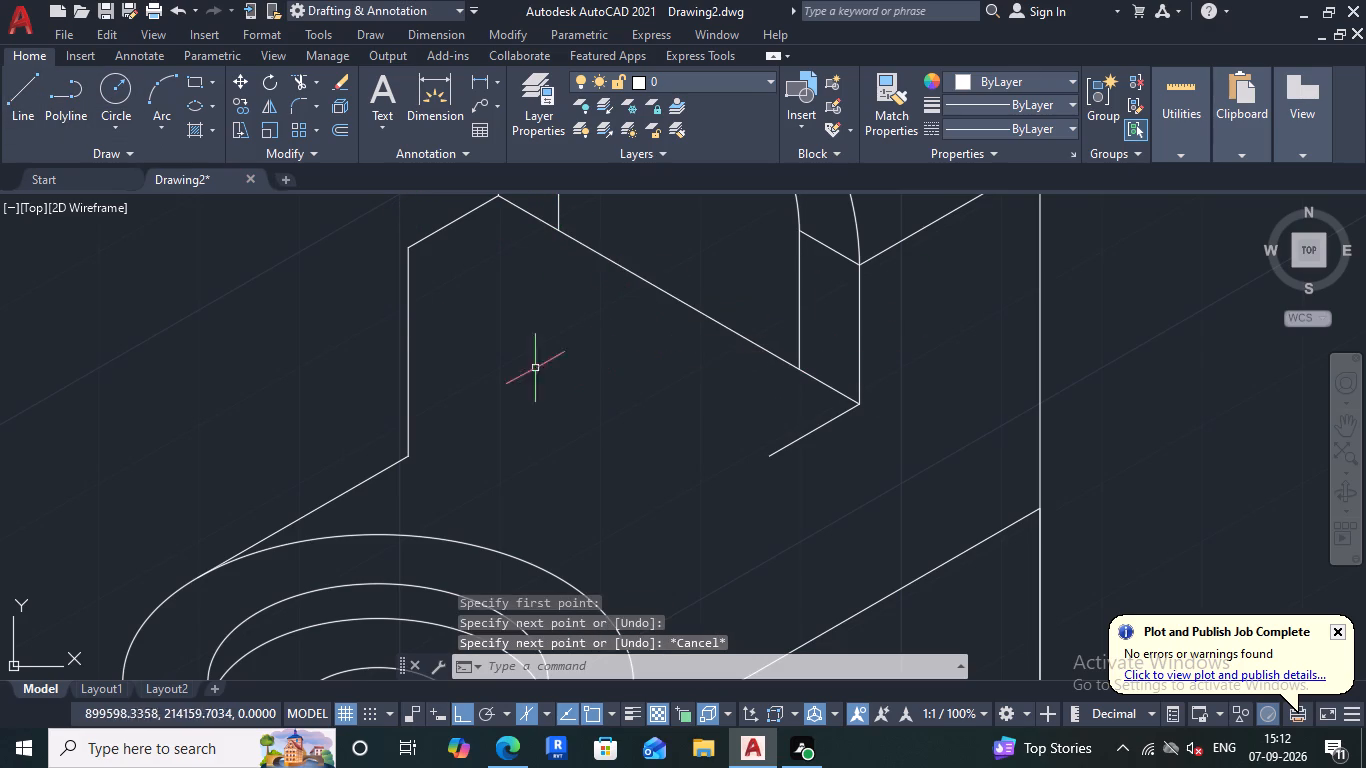
# Draw a left-isoplane isocircle centred on the connecting line's midpoint, with its radius reaching the right leg's inner lower corner.
pyautogui.click(216, 110)
pyautogui.click(258, 181)
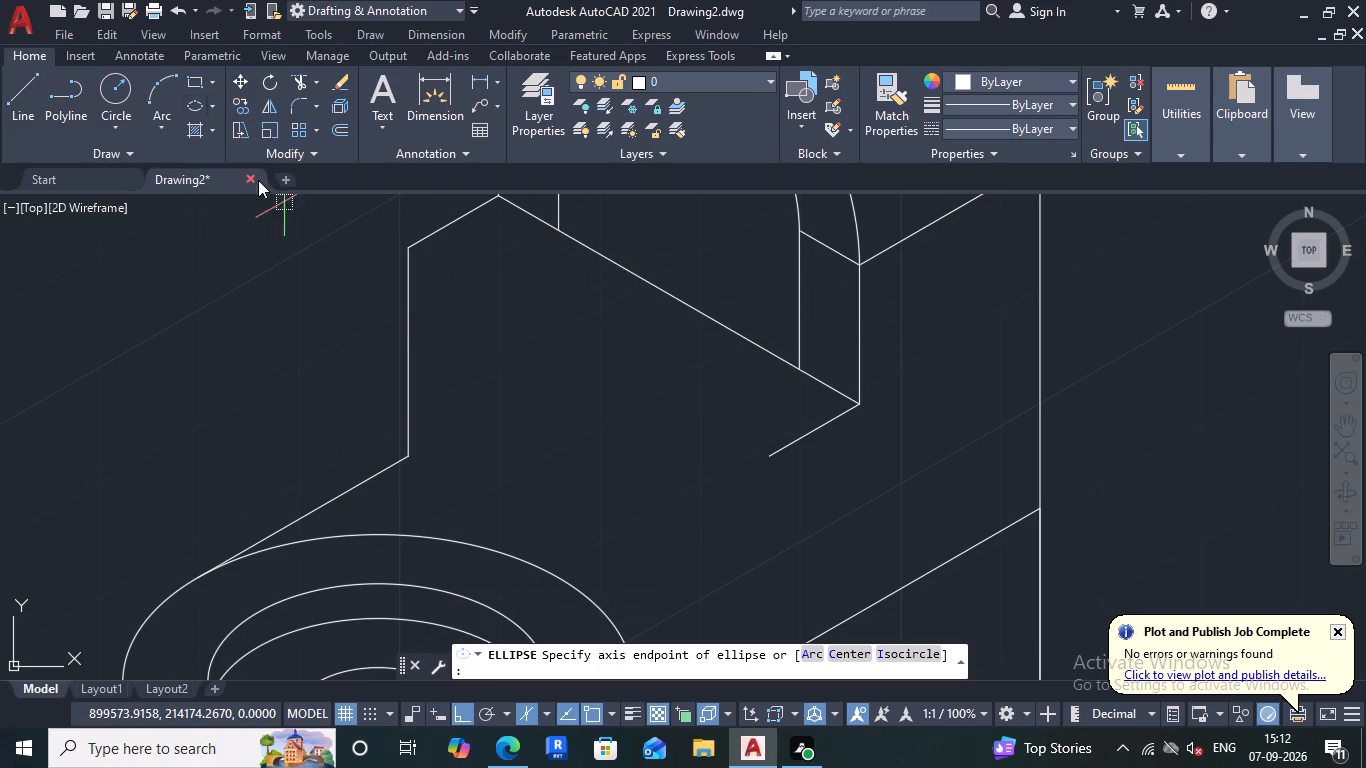
pyautogui.click(925, 656)
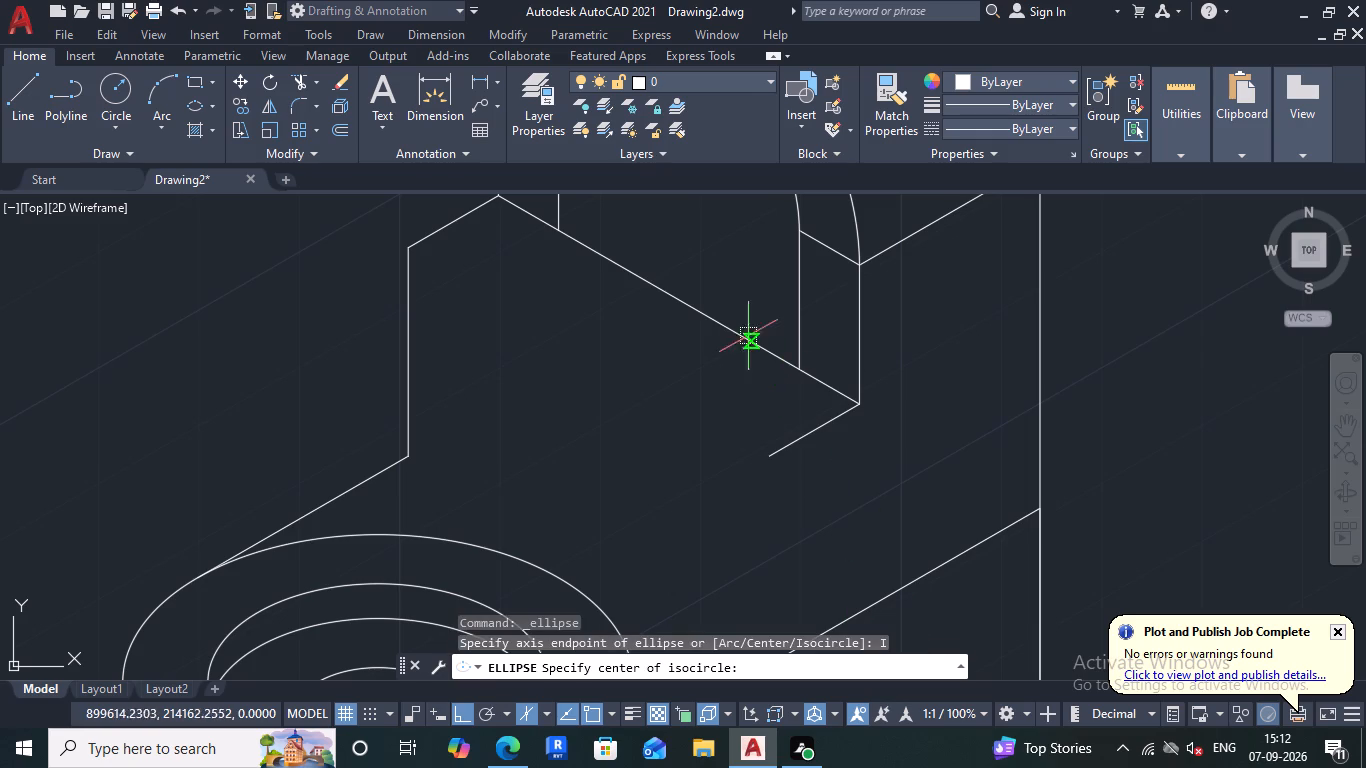
pyautogui.click(678, 305)
pyautogui.press('F5')
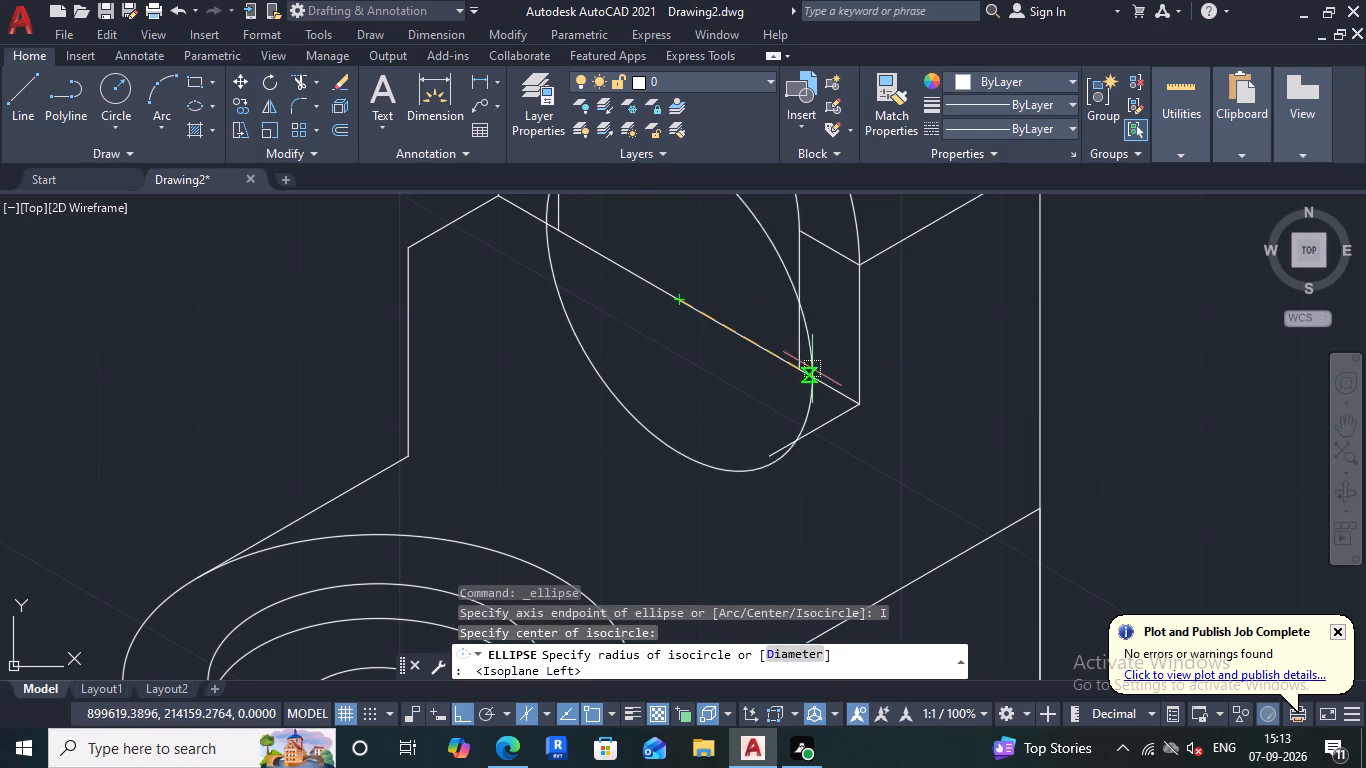
pyautogui.click(801, 369)
pyautogui.scroll(-3, 789, 365)
pyautogui.scroll(1, 778, 309)
pyautogui.scroll(-1, 778, 309)
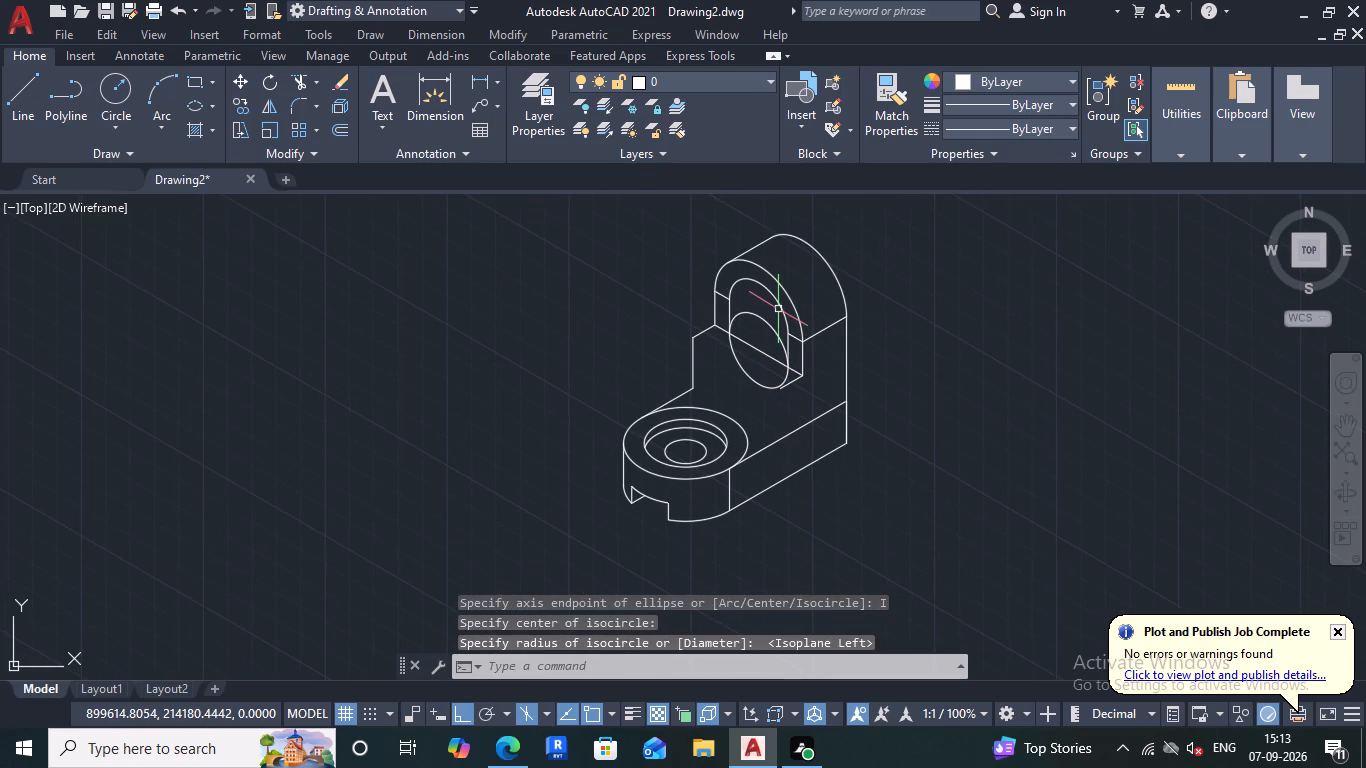
# Trim the isocircle's upper half and the connecting line between the legs, leaving the opening's rounded lower end.
pyautogui.click(293, 77)
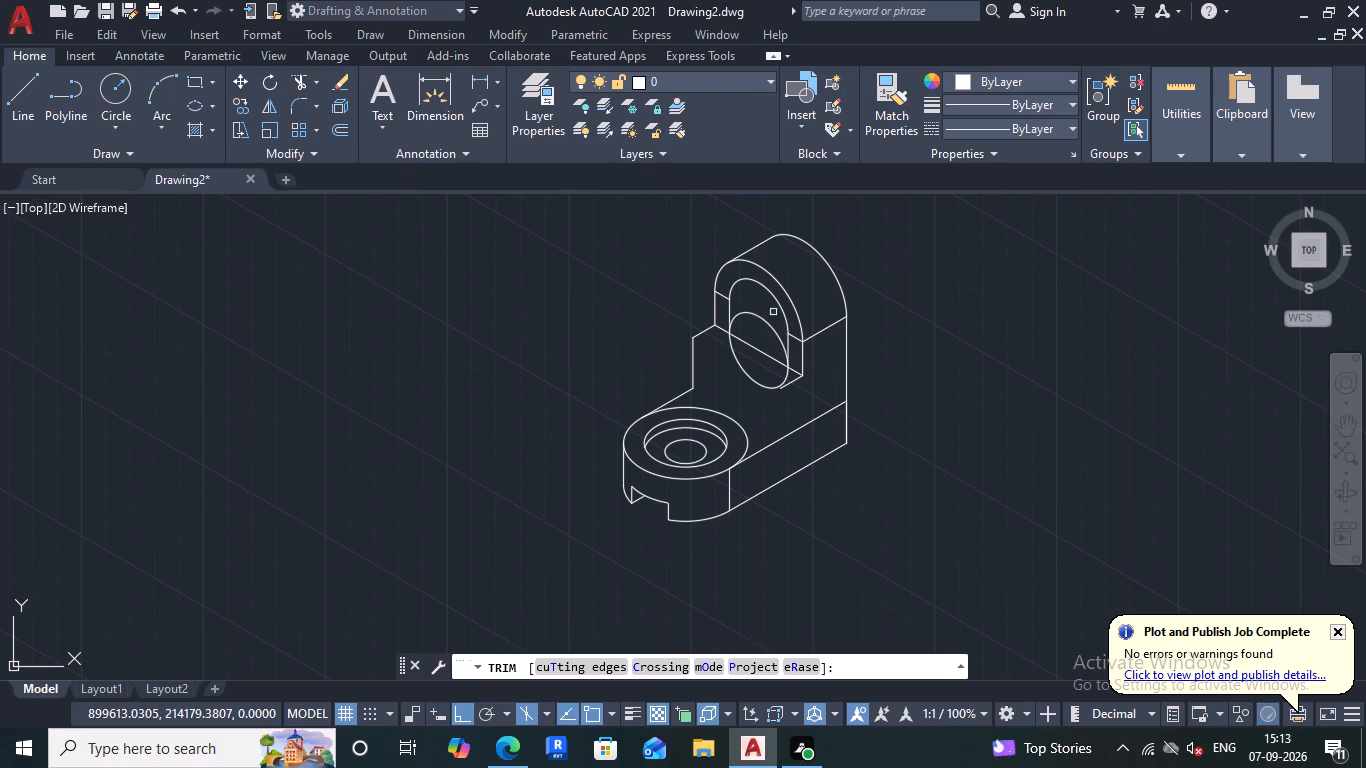
pyautogui.moveTo(769, 309); pyautogui.dragTo(759, 335)
pyautogui.scroll(-2, 774, 327)
pyautogui.scroll(2, 771, 338)
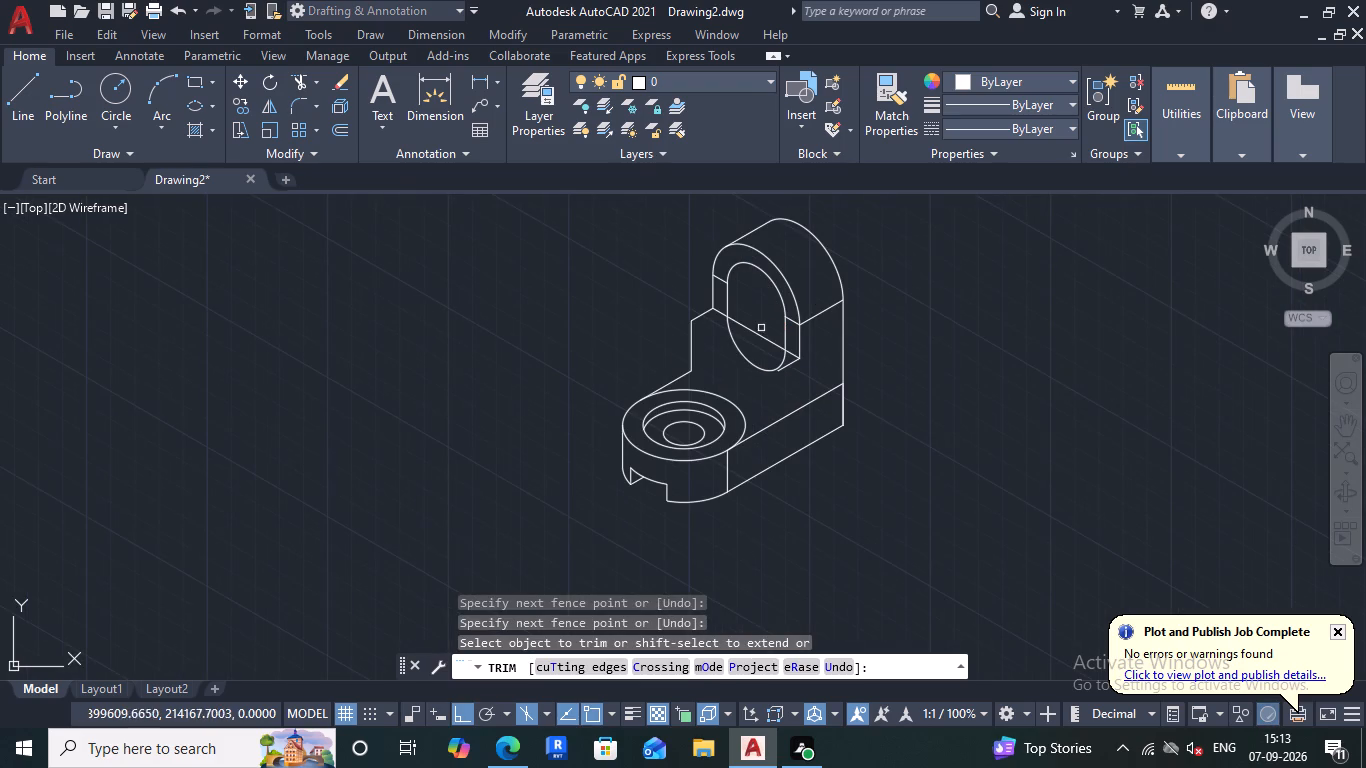
pyautogui.moveTo(758, 326); pyautogui.dragTo(752, 347)
pyautogui.scroll(-2, 762, 338)
pyautogui.scroll(3, 756, 339)
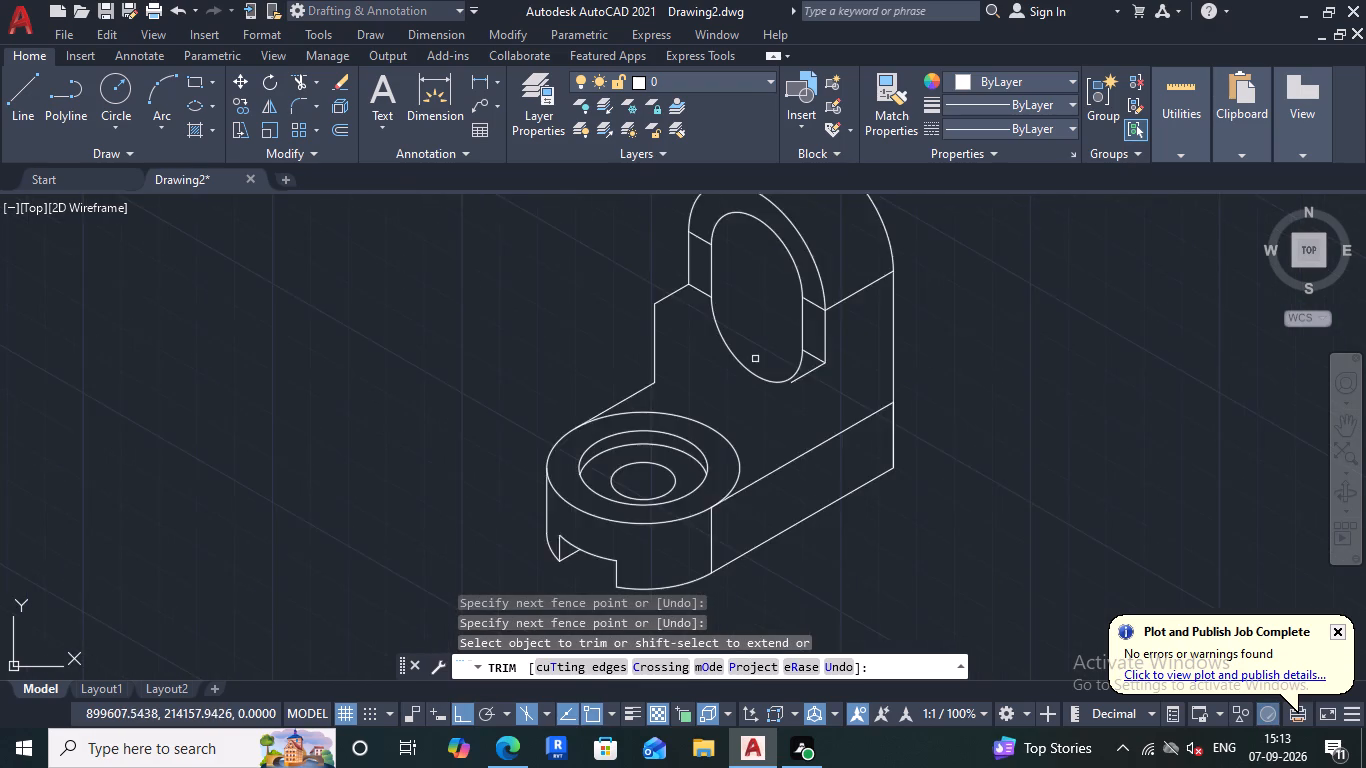
pyautogui.scroll(2, 755, 360)
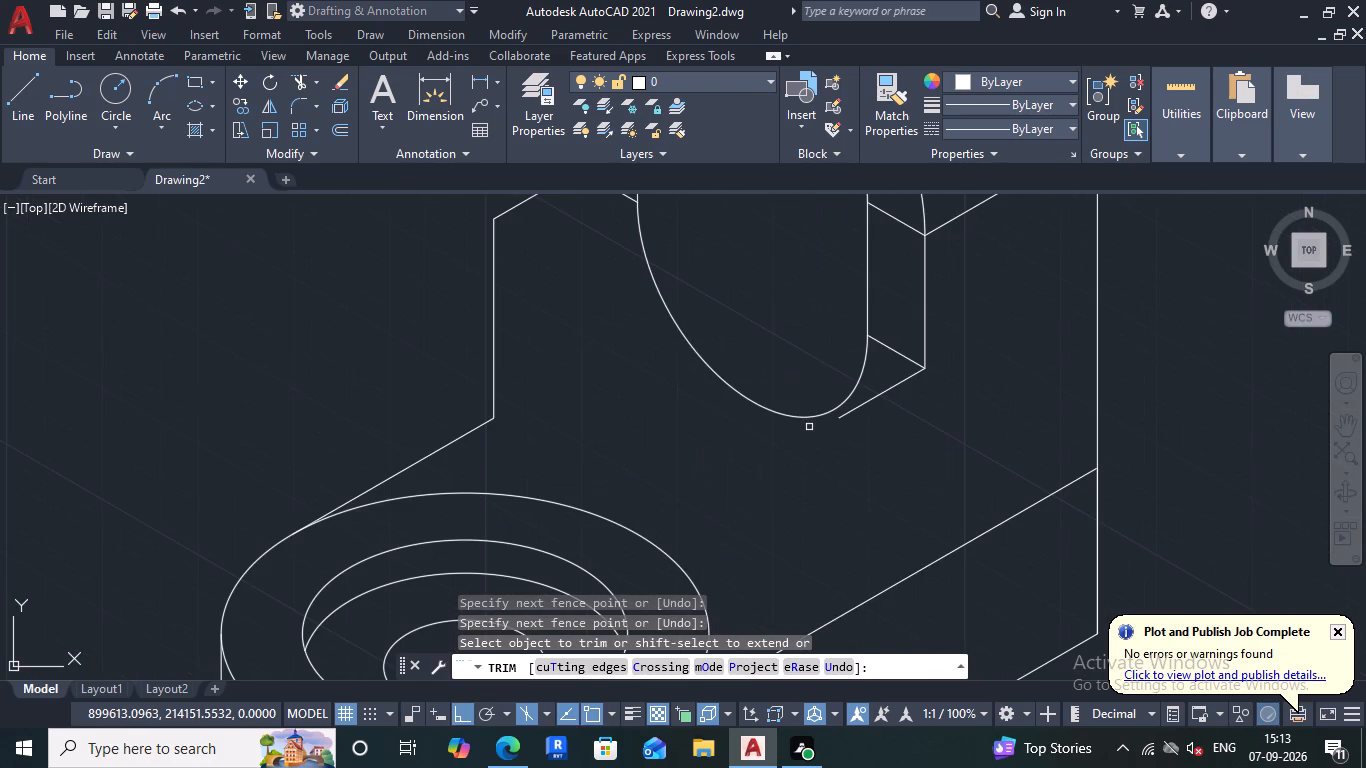
pyautogui.scroll(1, 809, 427)
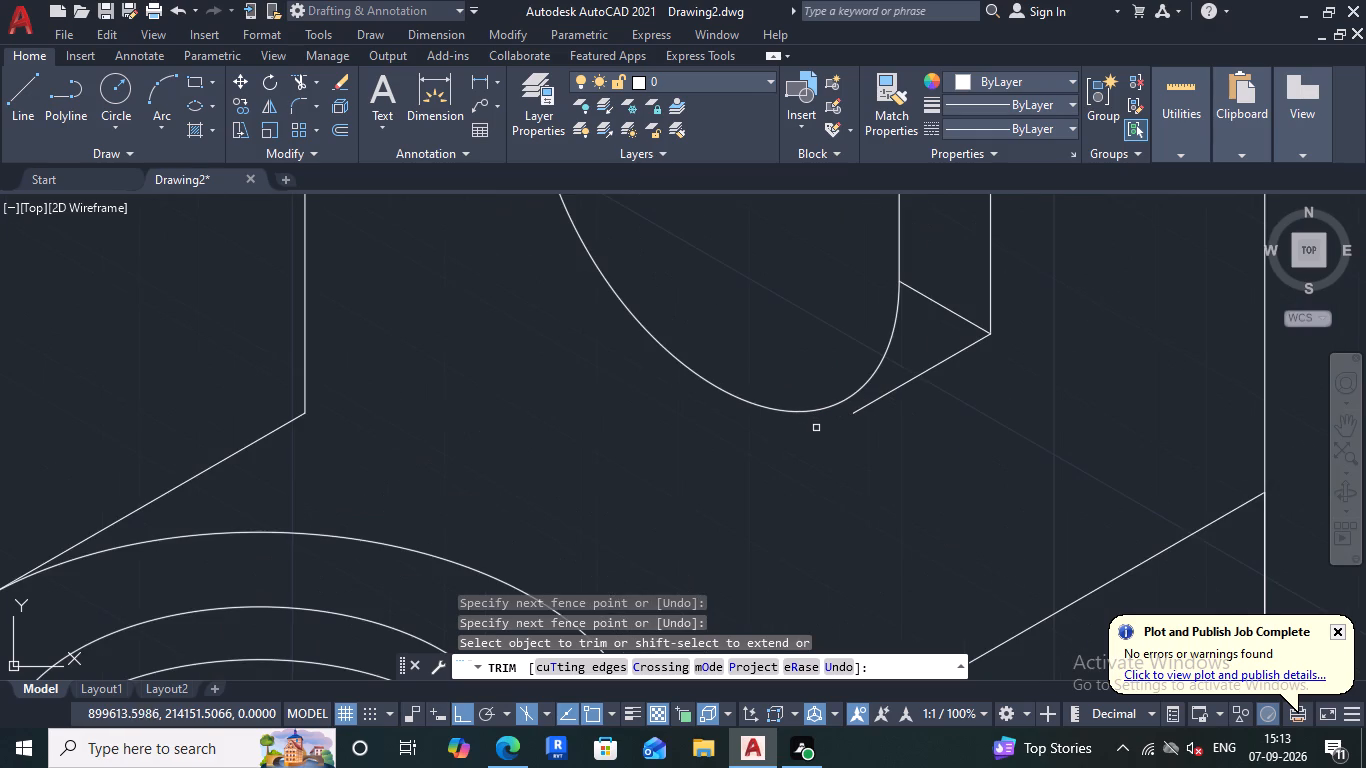
# Draw a top-isoplane line from the right leg's inner lower corner at 210°, extending past the opening's rounded lower end.
pyautogui.scroll(-1, 825, 421)
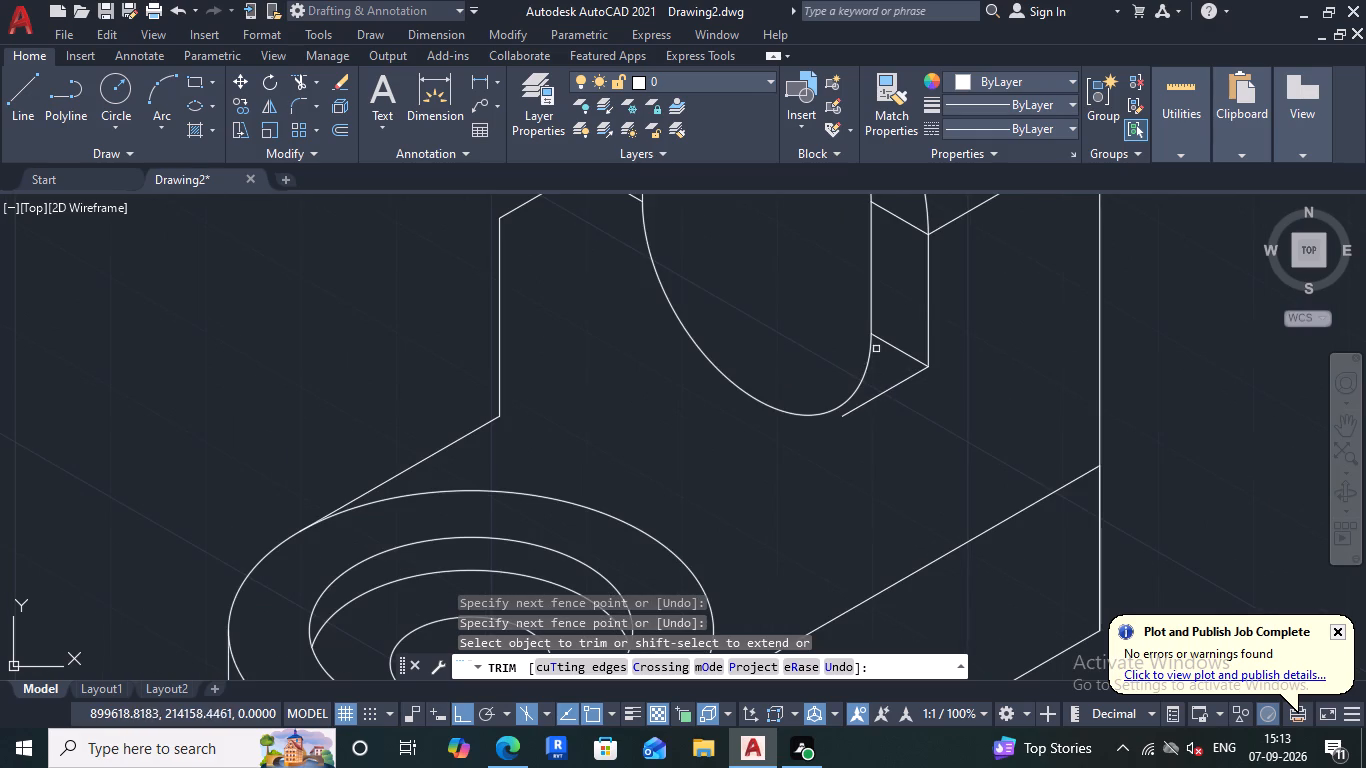
pyautogui.click(18, 95)
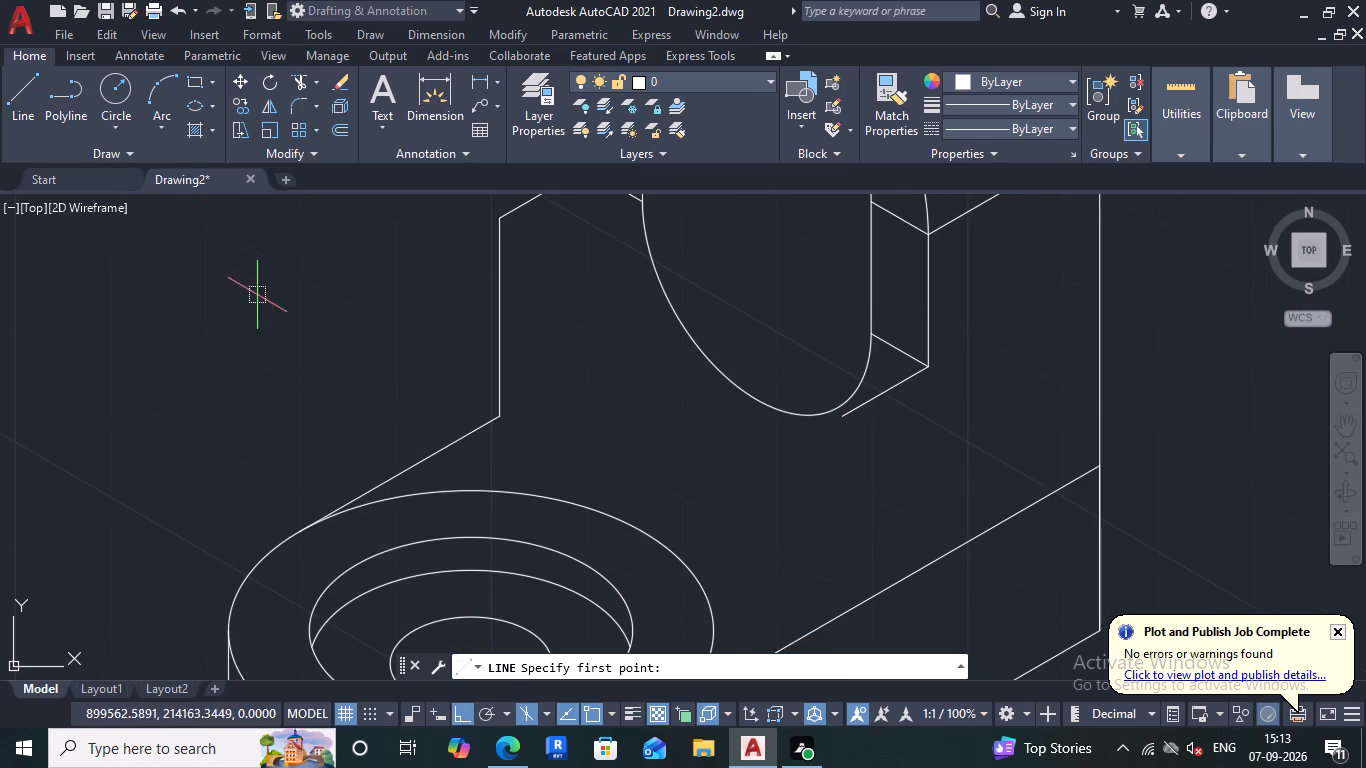
pyautogui.click(872, 334)
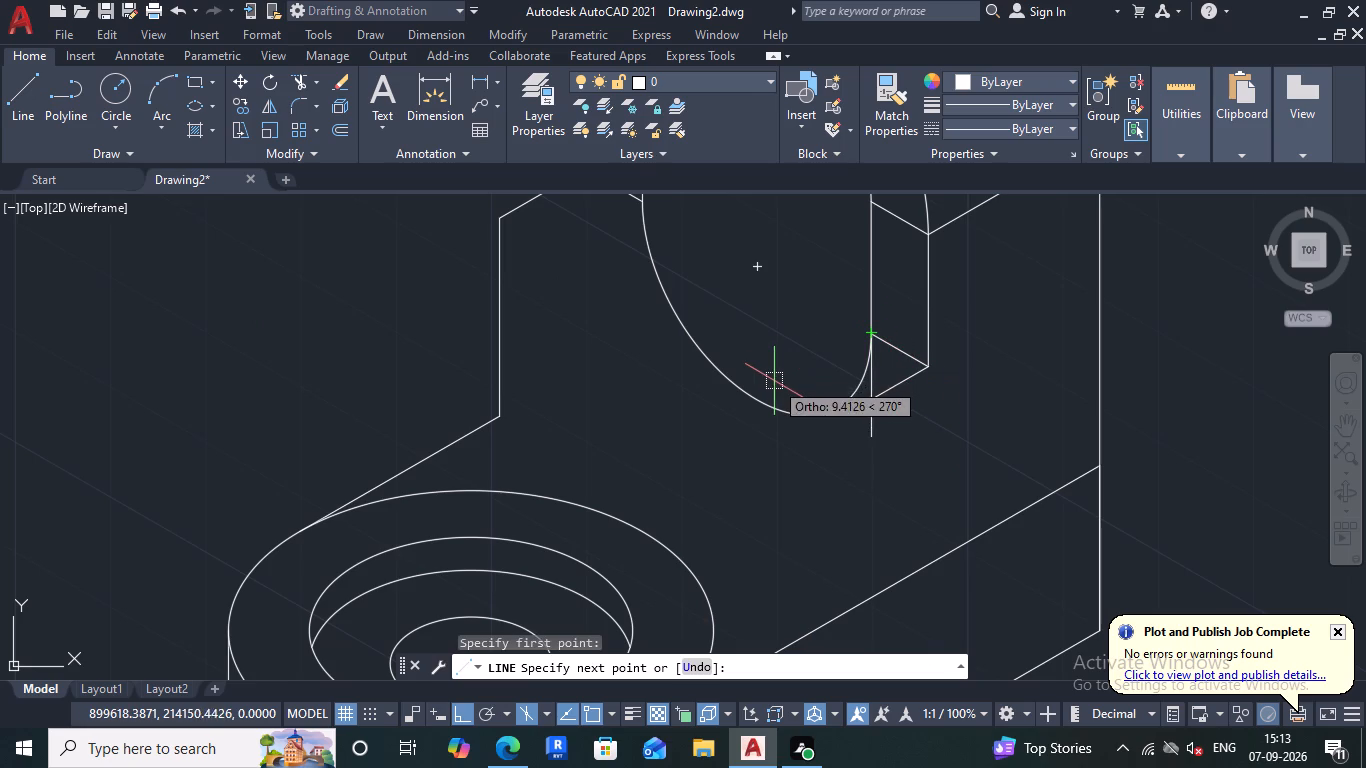
pyautogui.press('F5')
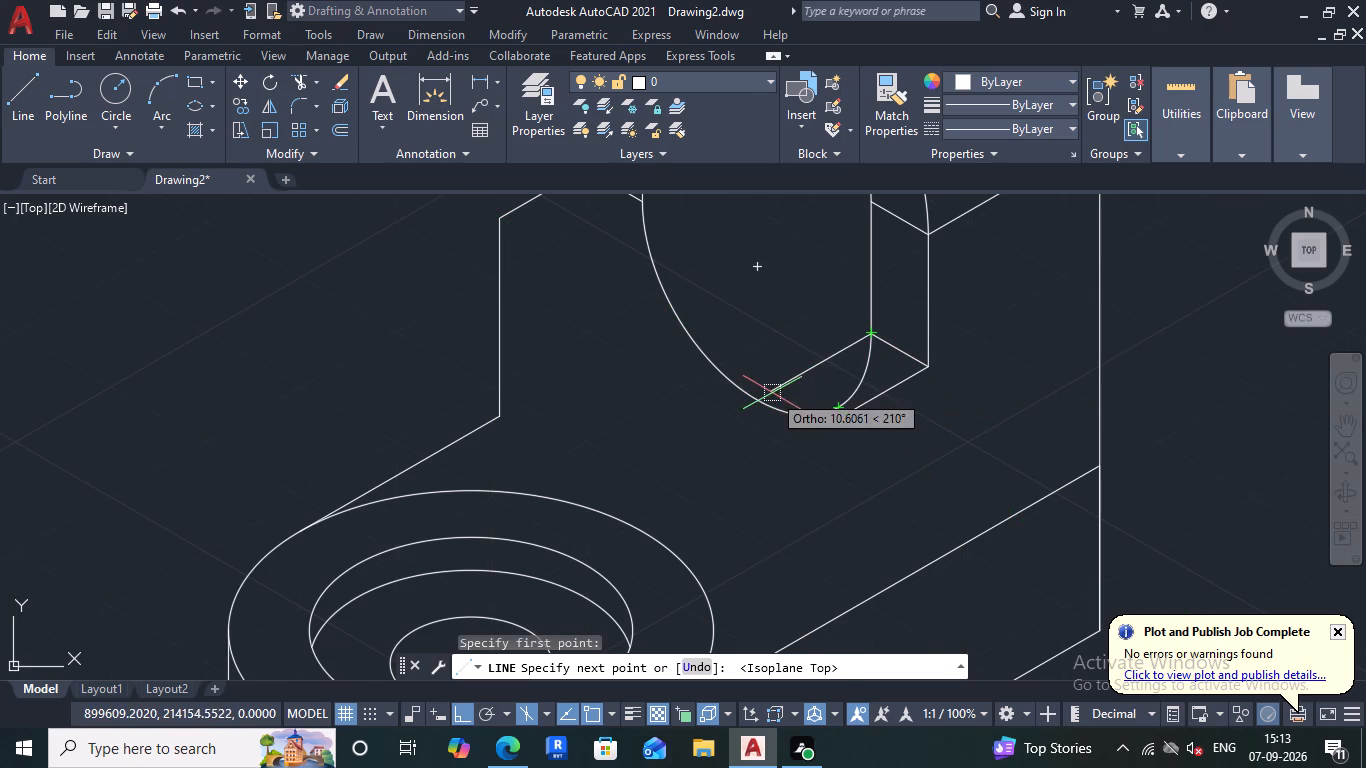
pyautogui.scroll(1, 777, 397)
pyautogui.click(705, 448)
pyautogui.press('Escape')
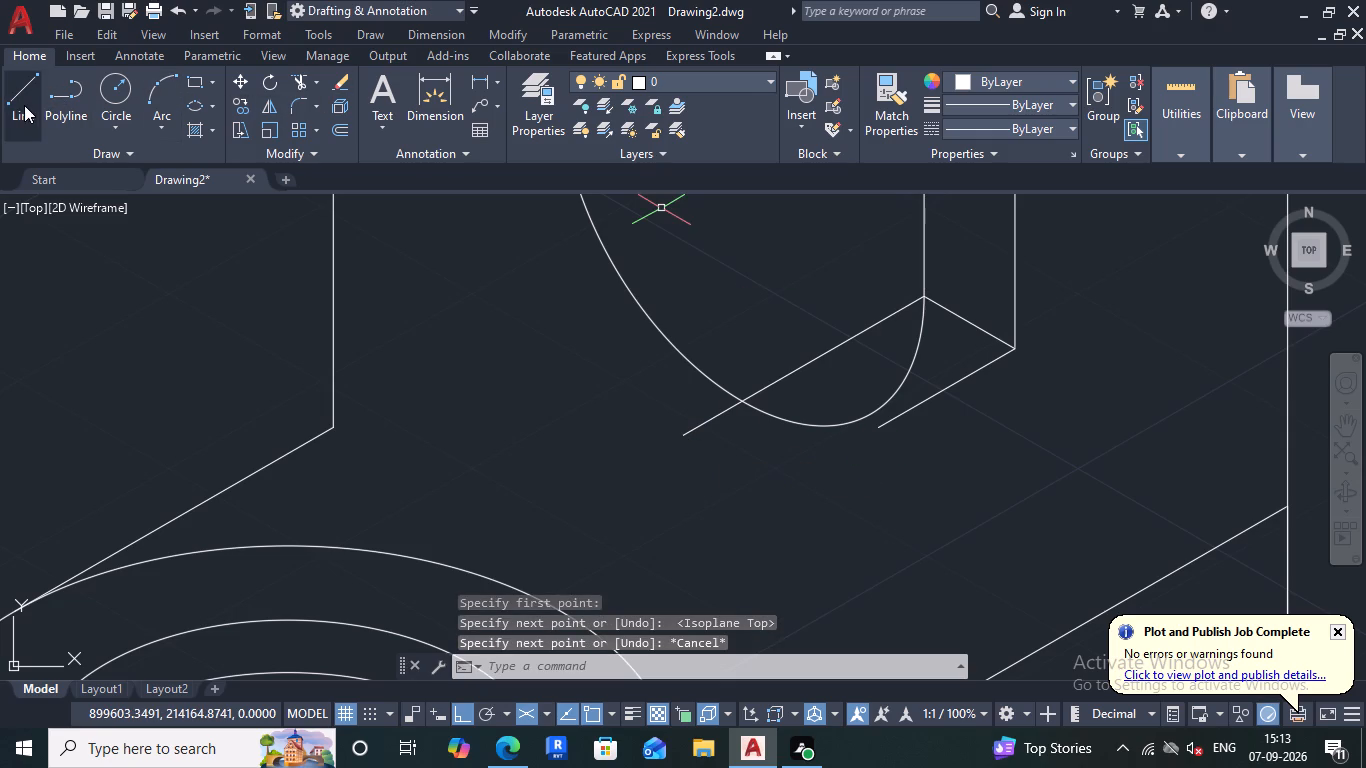
# Draw a line from the front end of the right leg's outer lower edge at 150°, crossing the line from the inner corner.
pyautogui.click(24, 105)
pyautogui.click(880, 429)
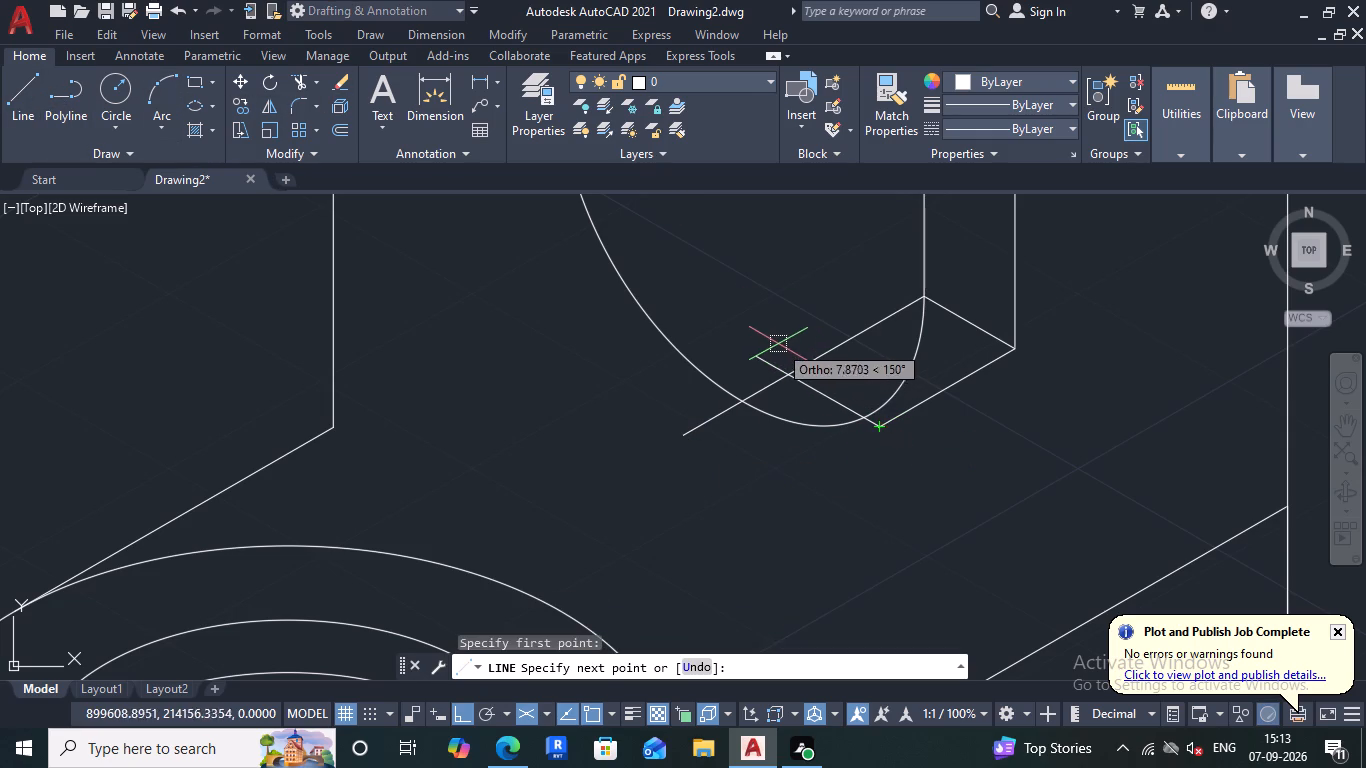
pyautogui.click(762, 335)
pyautogui.press('Escape')
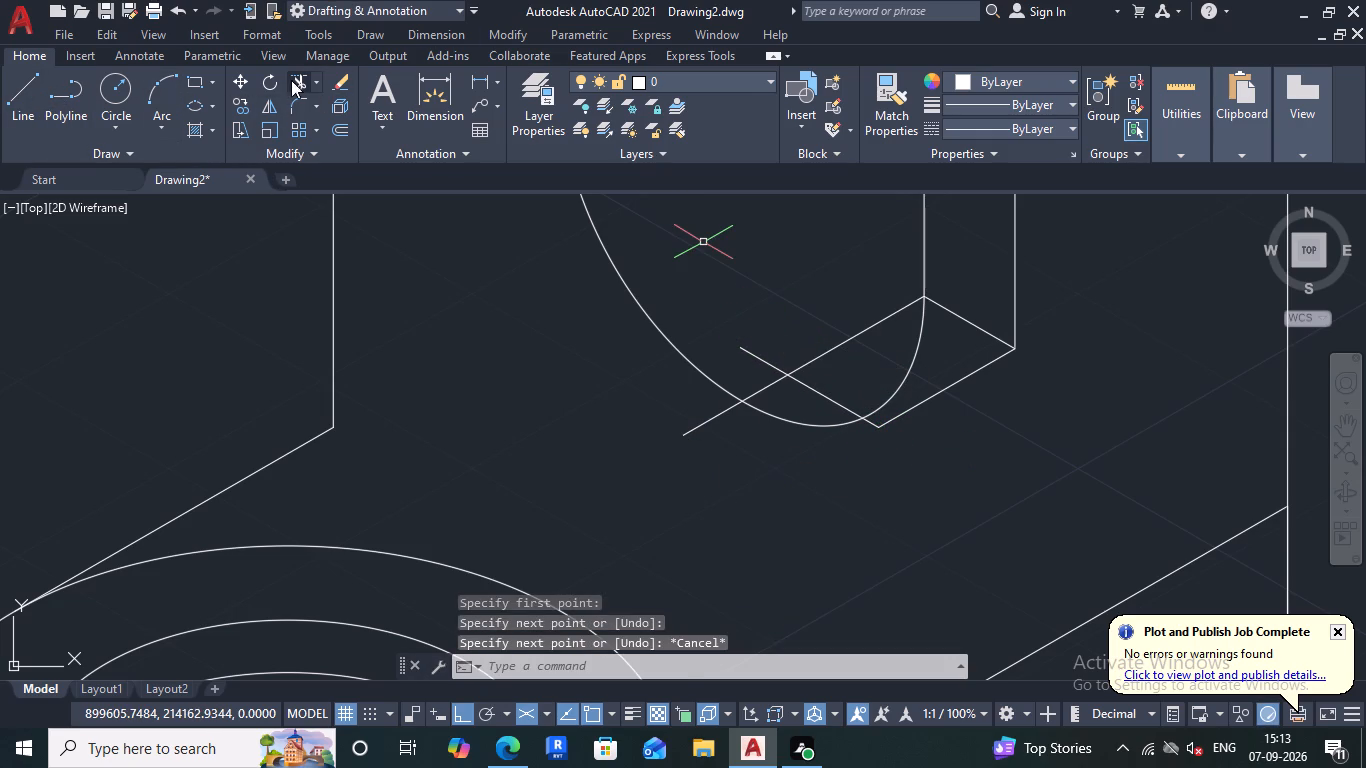
# Trim the overhangs of the two crossing lines so they meet at a corner closing the right leg's lower ledge.
pyautogui.click(305, 84)
pyautogui.moveTo(761, 335); pyautogui.dragTo(755, 382)
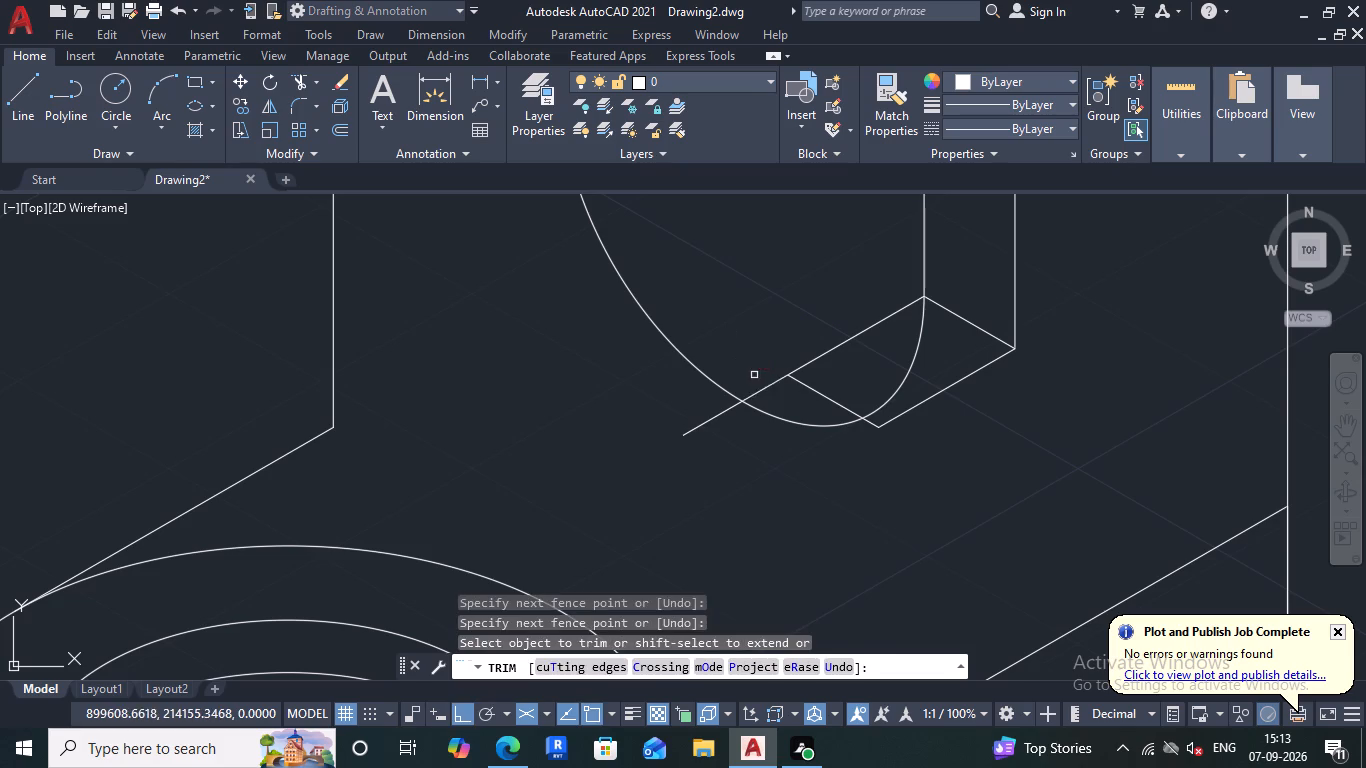
pyautogui.moveTo(754, 375); pyautogui.dragTo(797, 407)
pyautogui.moveTo(667, 411); pyautogui.dragTo(761, 473)
pyautogui.scroll(-1, 749, 459)
pyautogui.scroll(1, 759, 459)
pyautogui.scroll(-1, 766, 459)
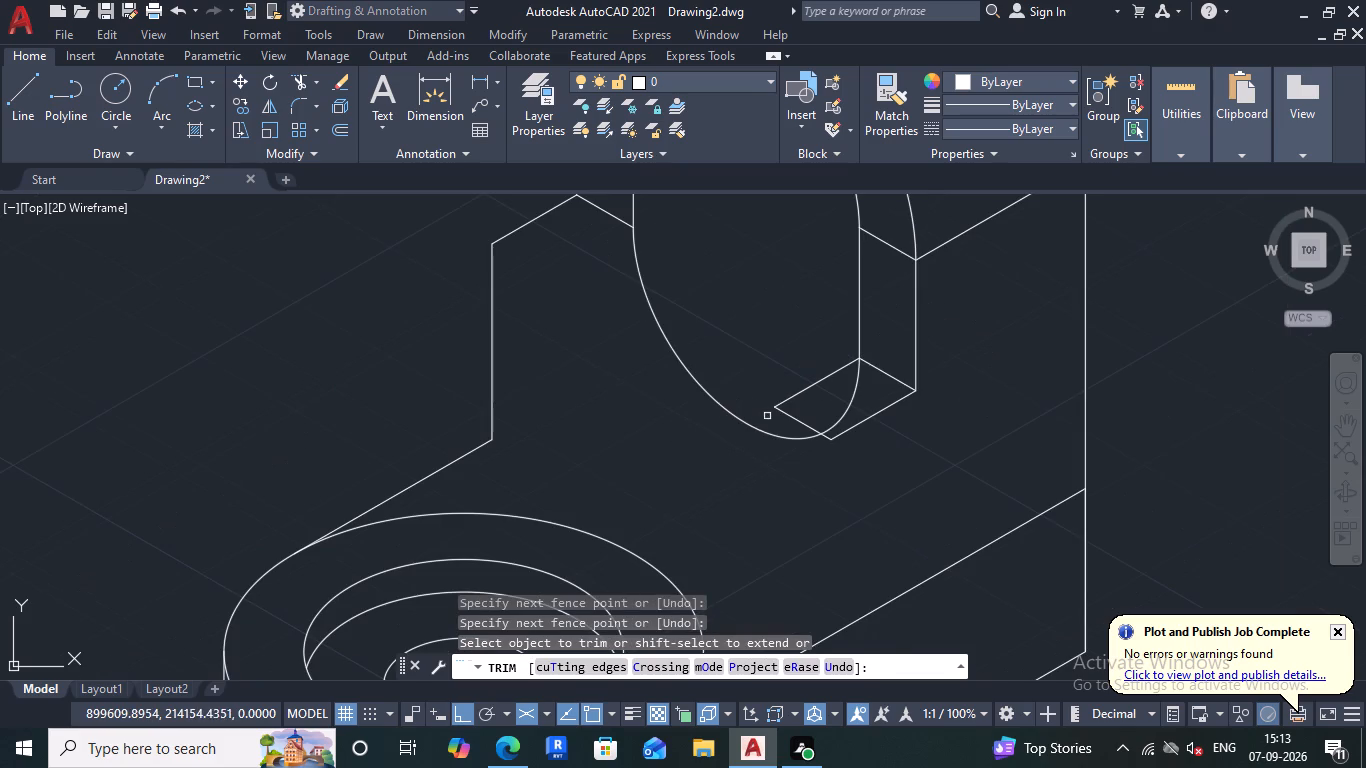
pyautogui.scroll(-2, 818, 514)
pyautogui.scroll(2, 801, 471)
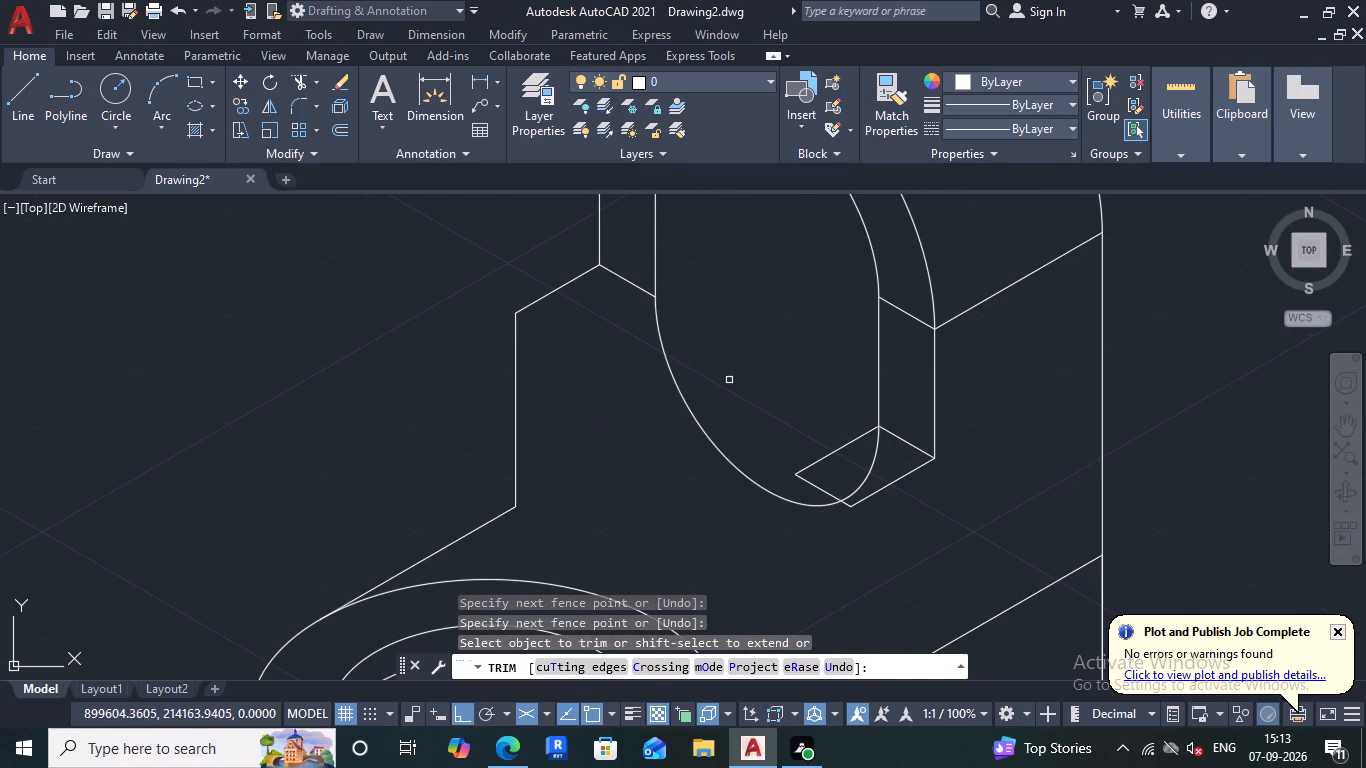
pyautogui.click(750, 370)
pyautogui.press('Escape')
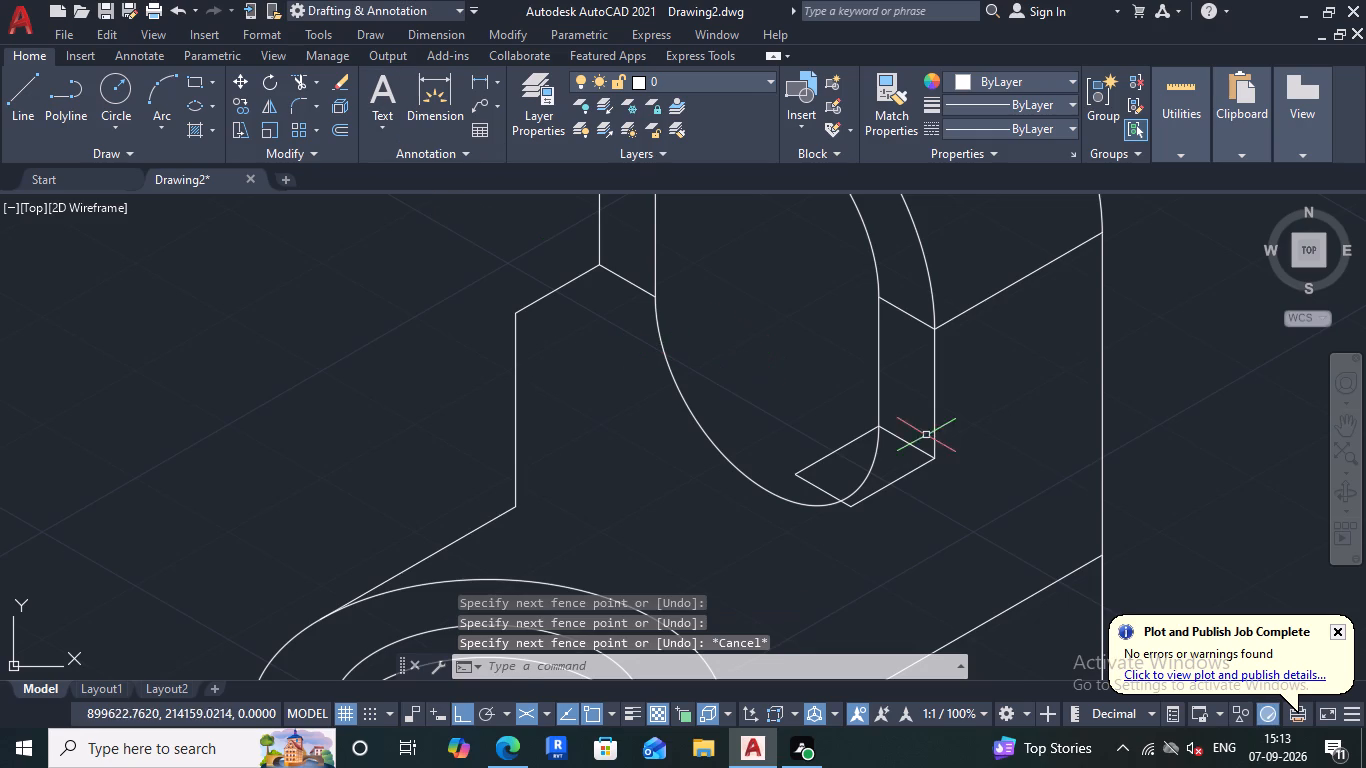
# Copy the opening's lower arc forward from the right leg's inner lower corner to the ledge's inner front corner.
pyautogui.click(740, 371)
pyautogui.click(577, 434)
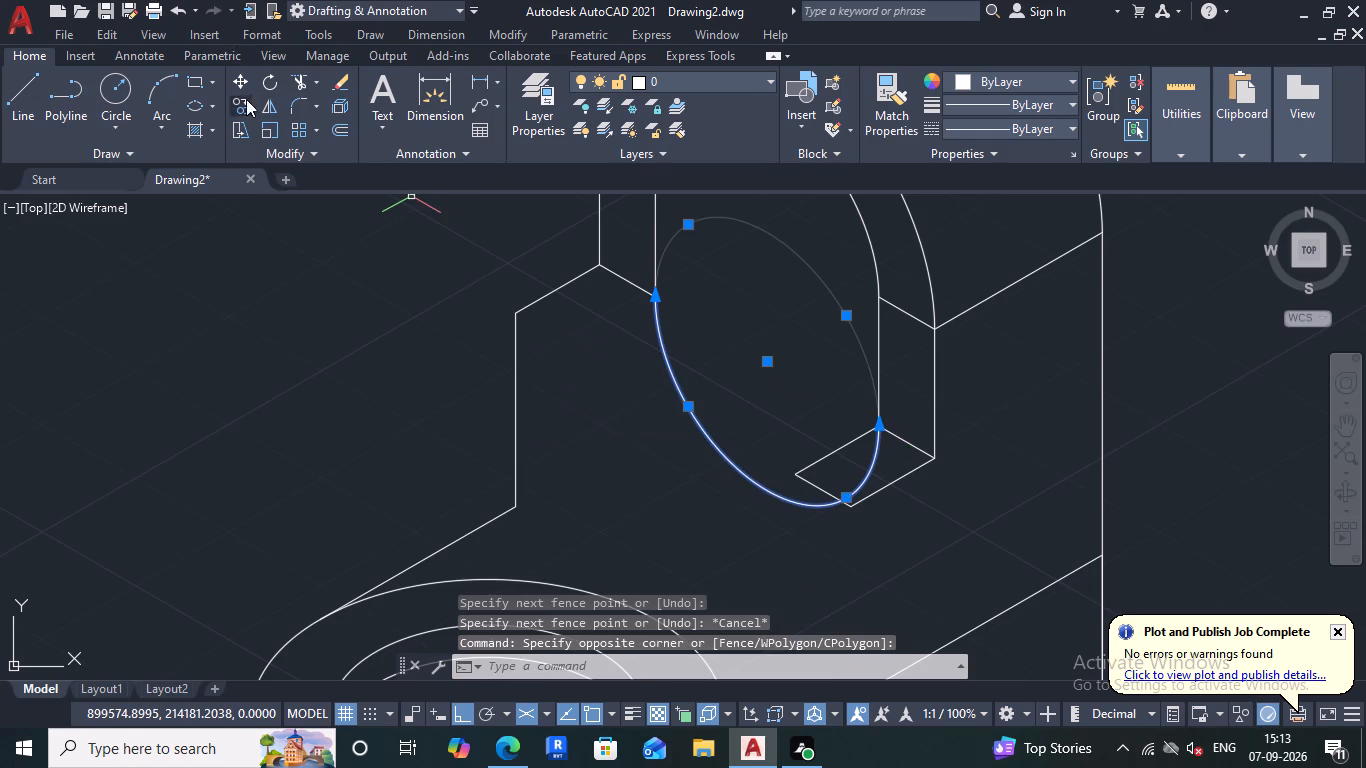
pyautogui.click(238, 102)
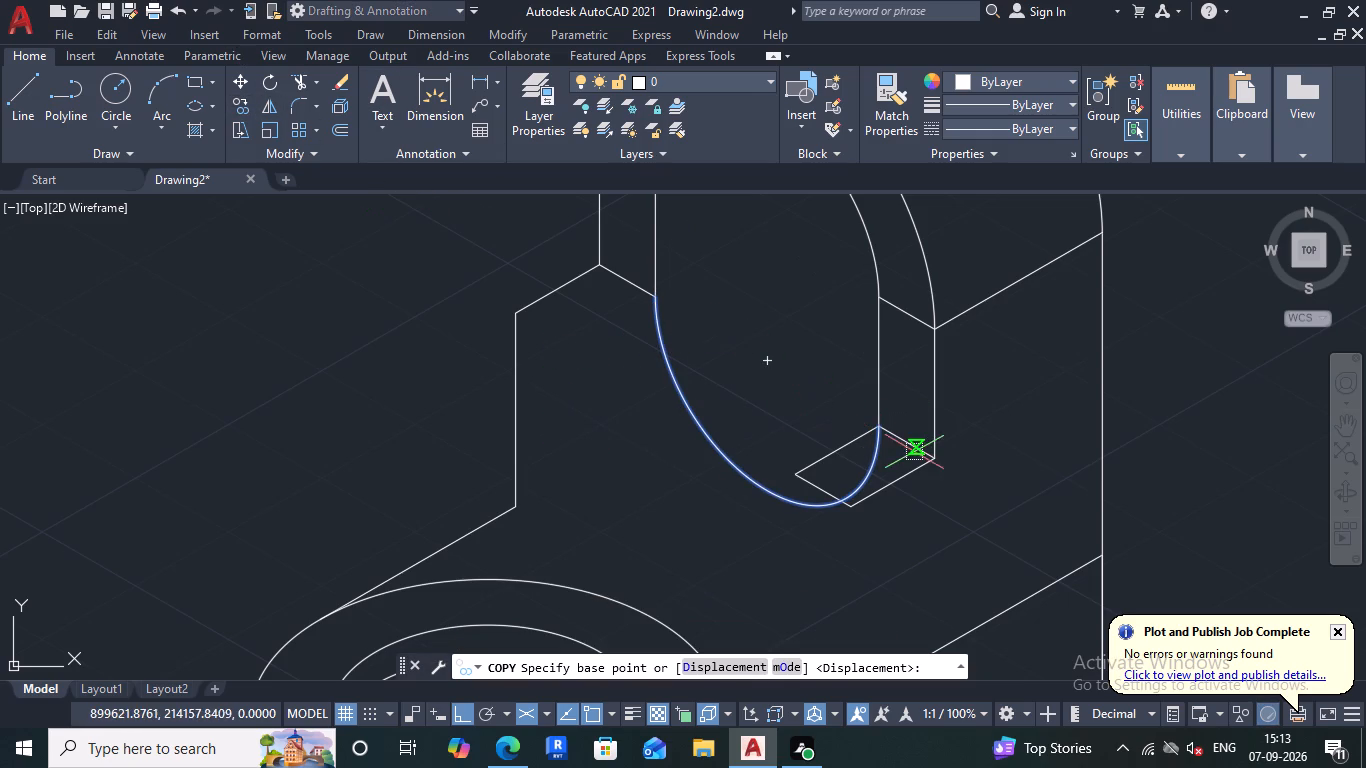
pyautogui.click(880, 430)
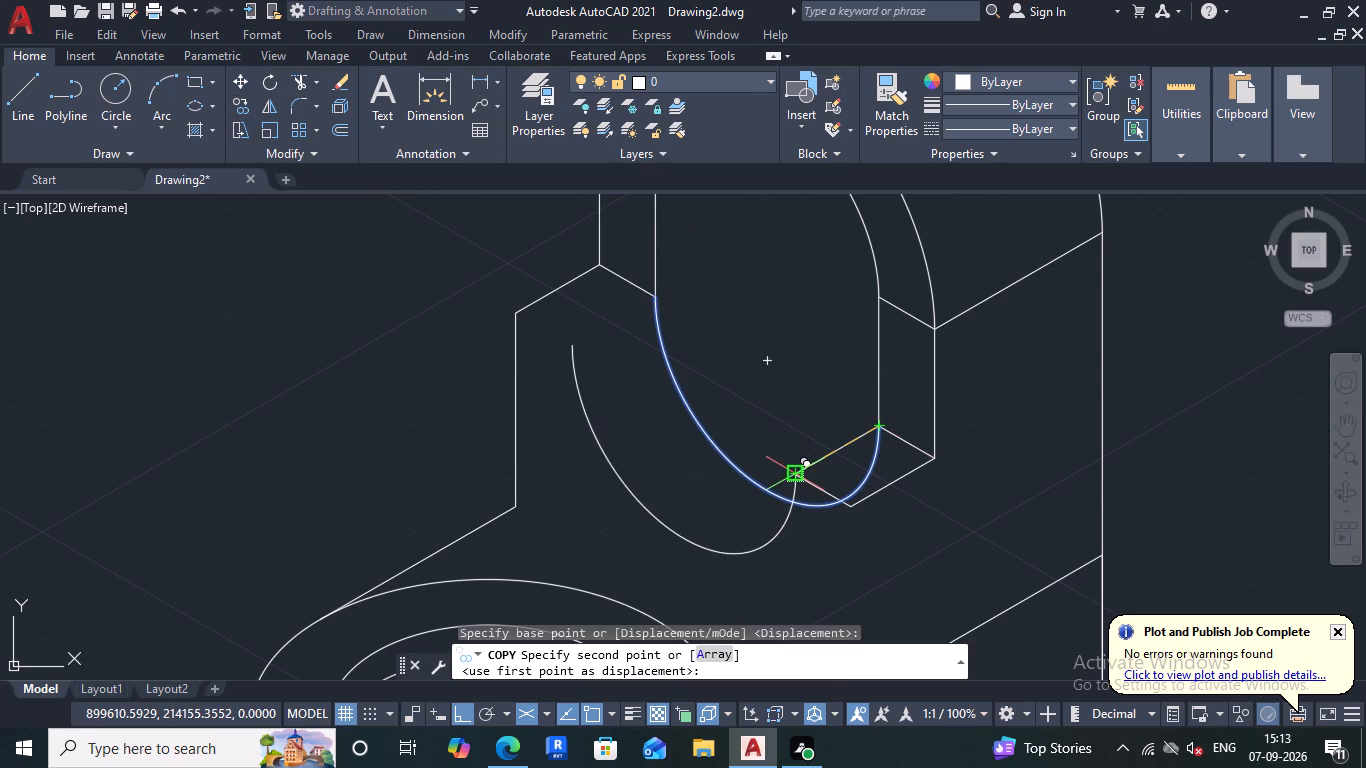
pyautogui.click(797, 467)
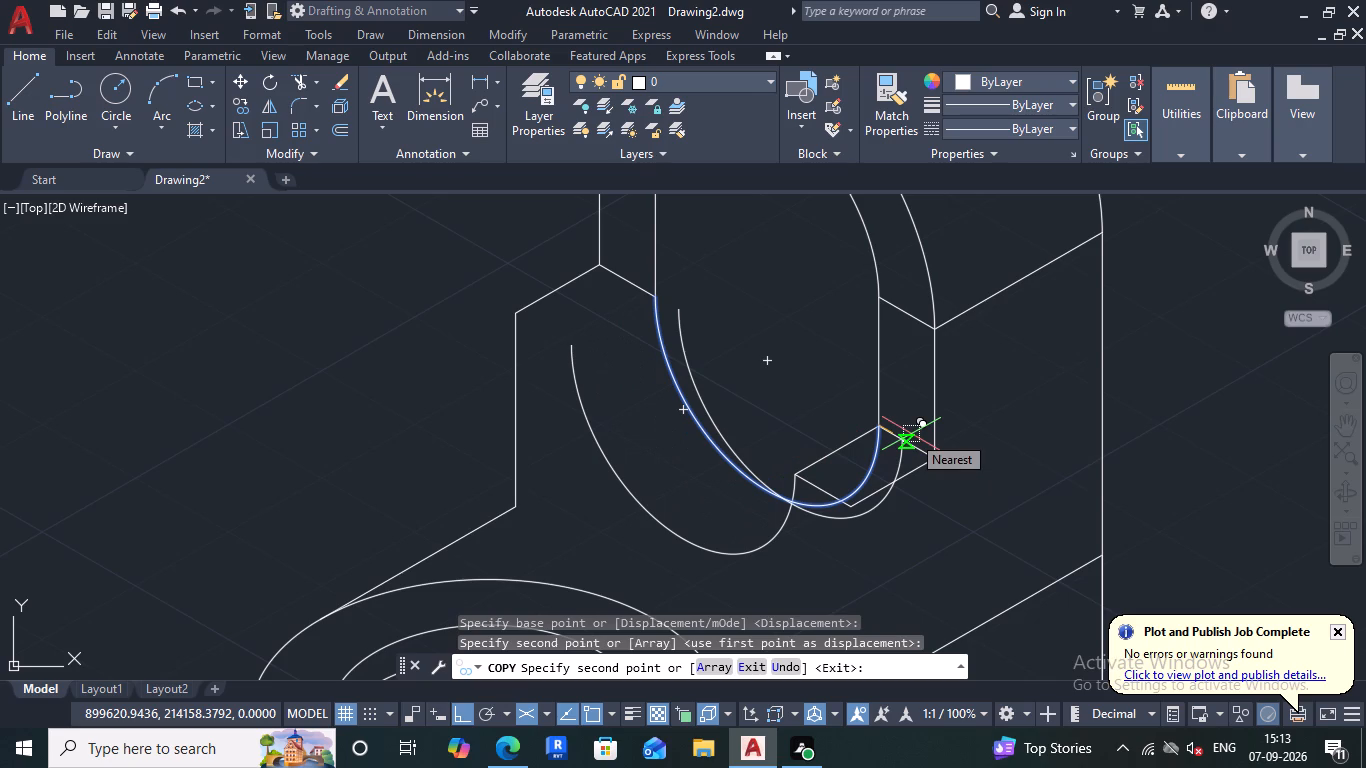
pyautogui.press('Escape')
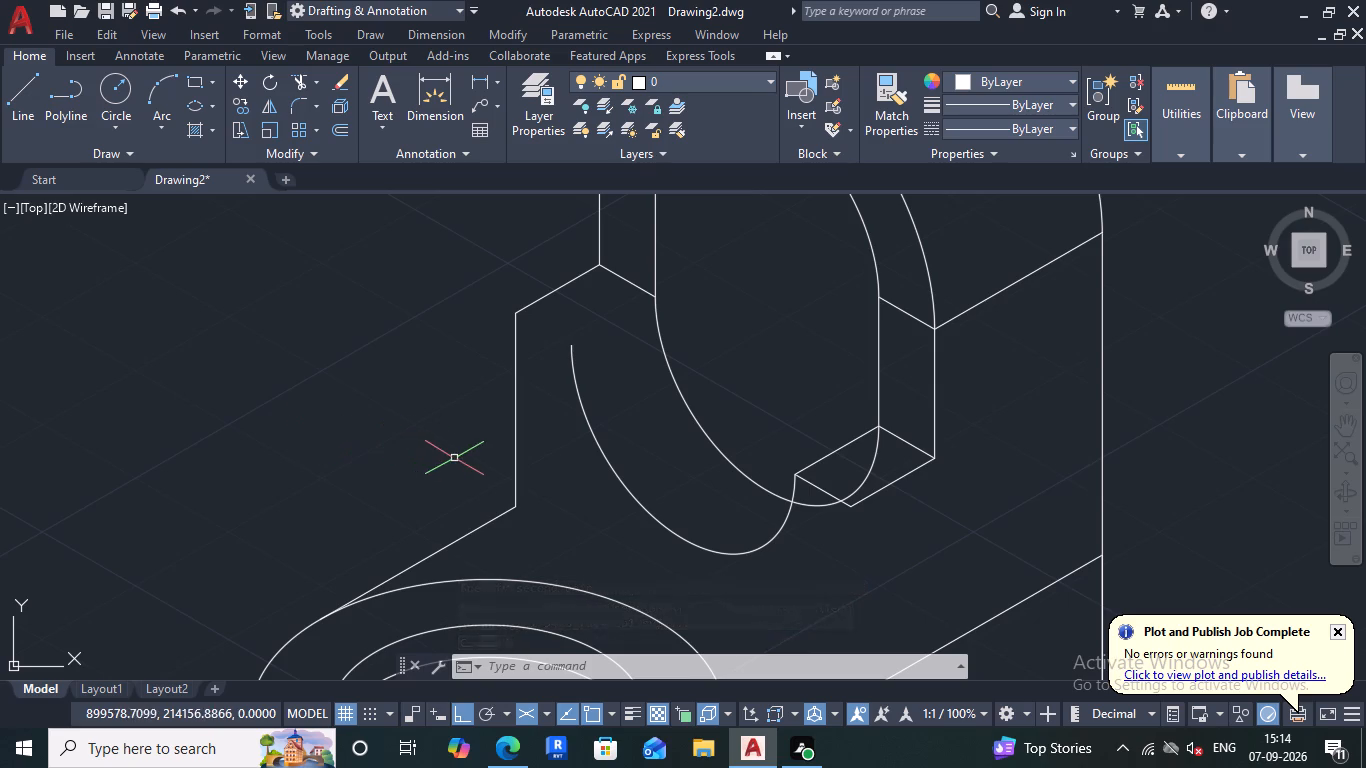
# Draw a line joining the copied front arc's upper left end to the rear arc's upper left end.
pyautogui.scroll(1, 806, 420)
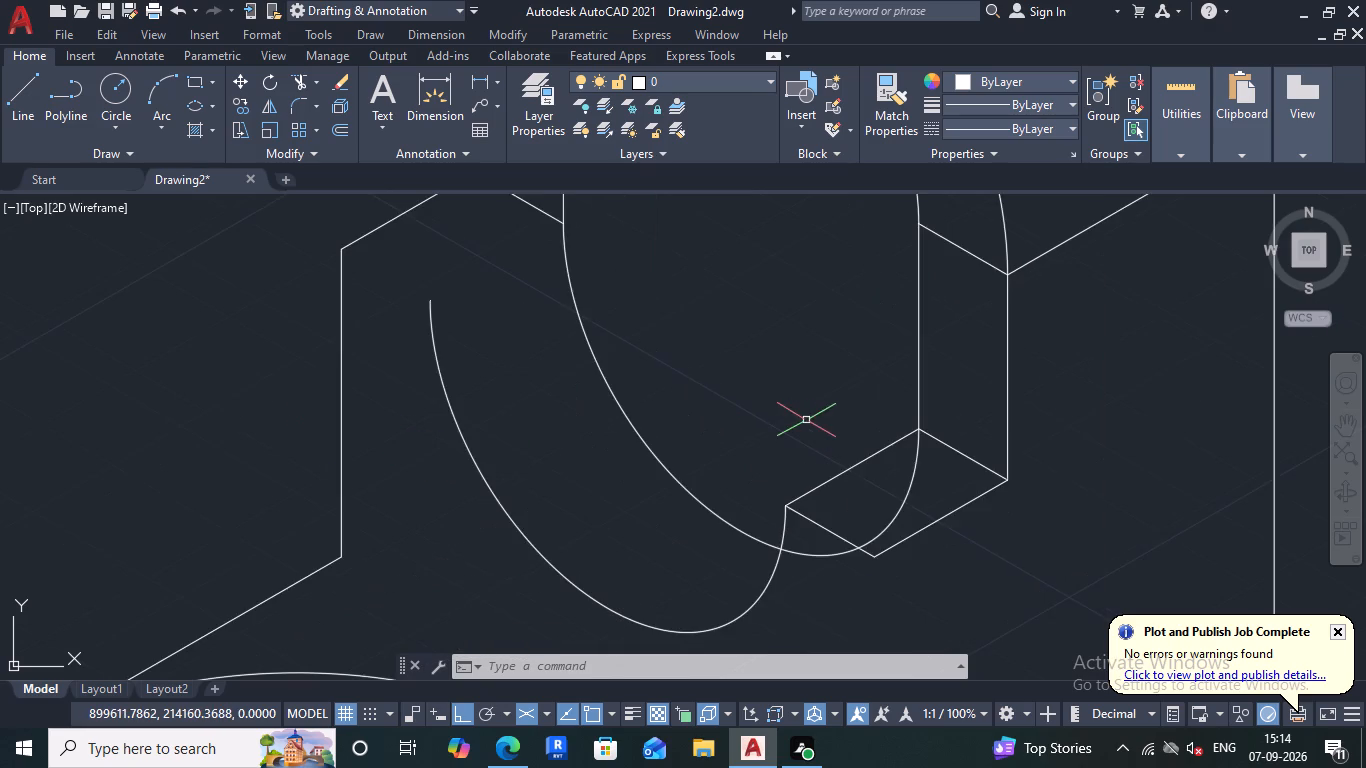
pyautogui.scroll(-2, 809, 423)
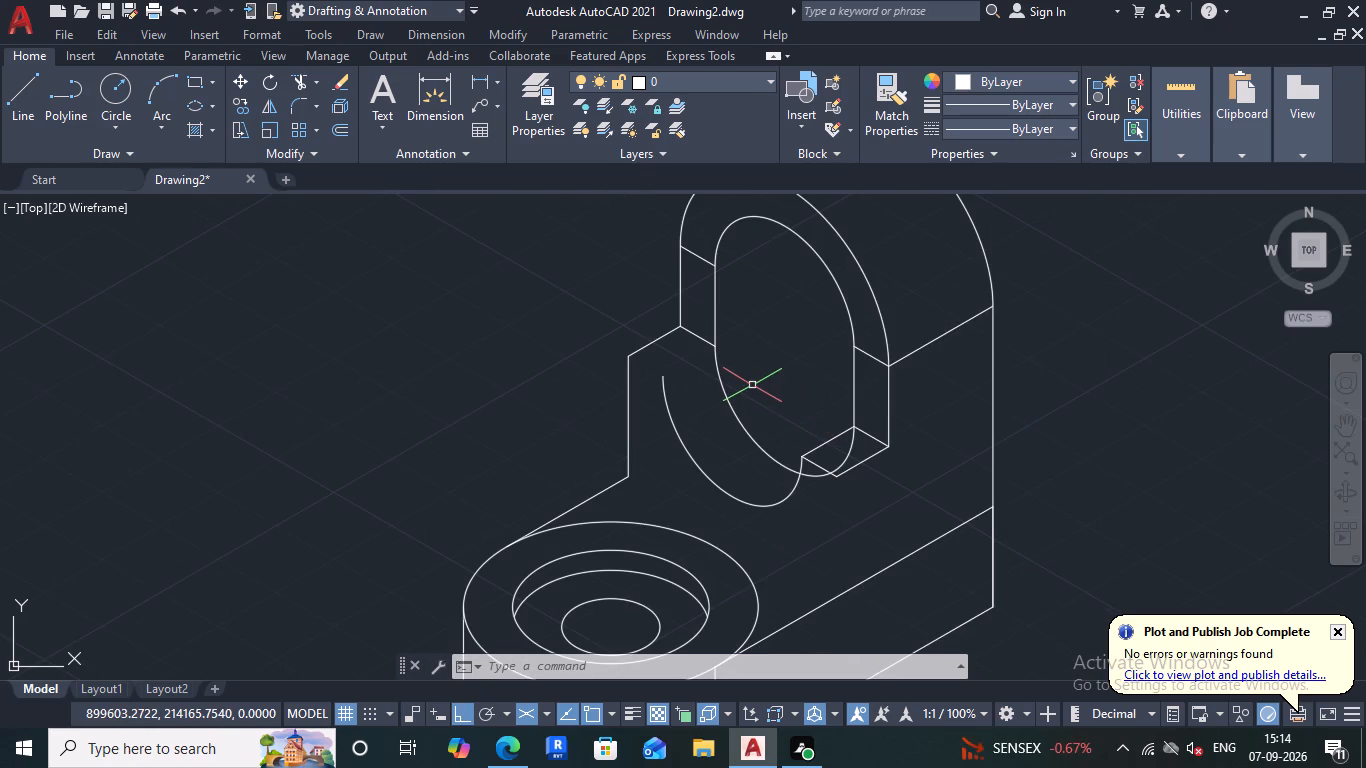
pyautogui.scroll(1, 687, 374)
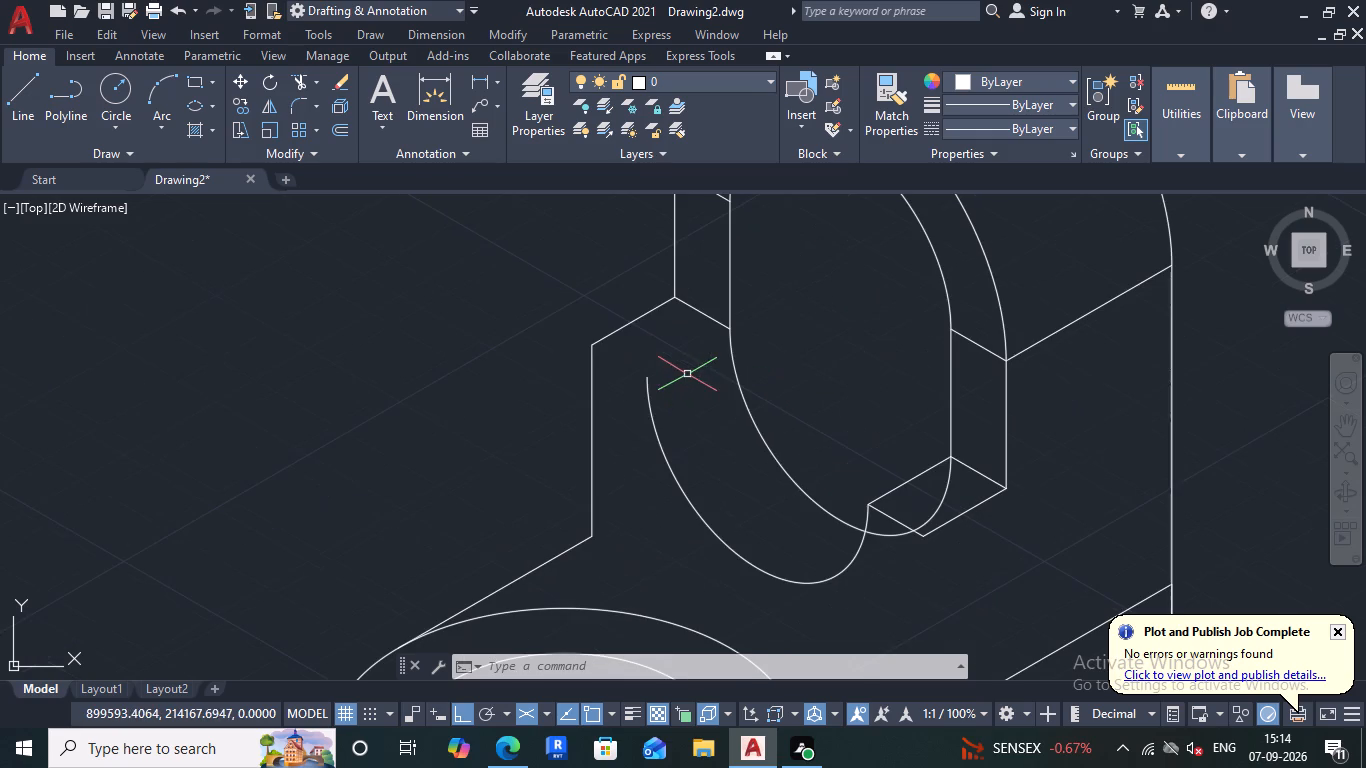
pyautogui.click(21, 89)
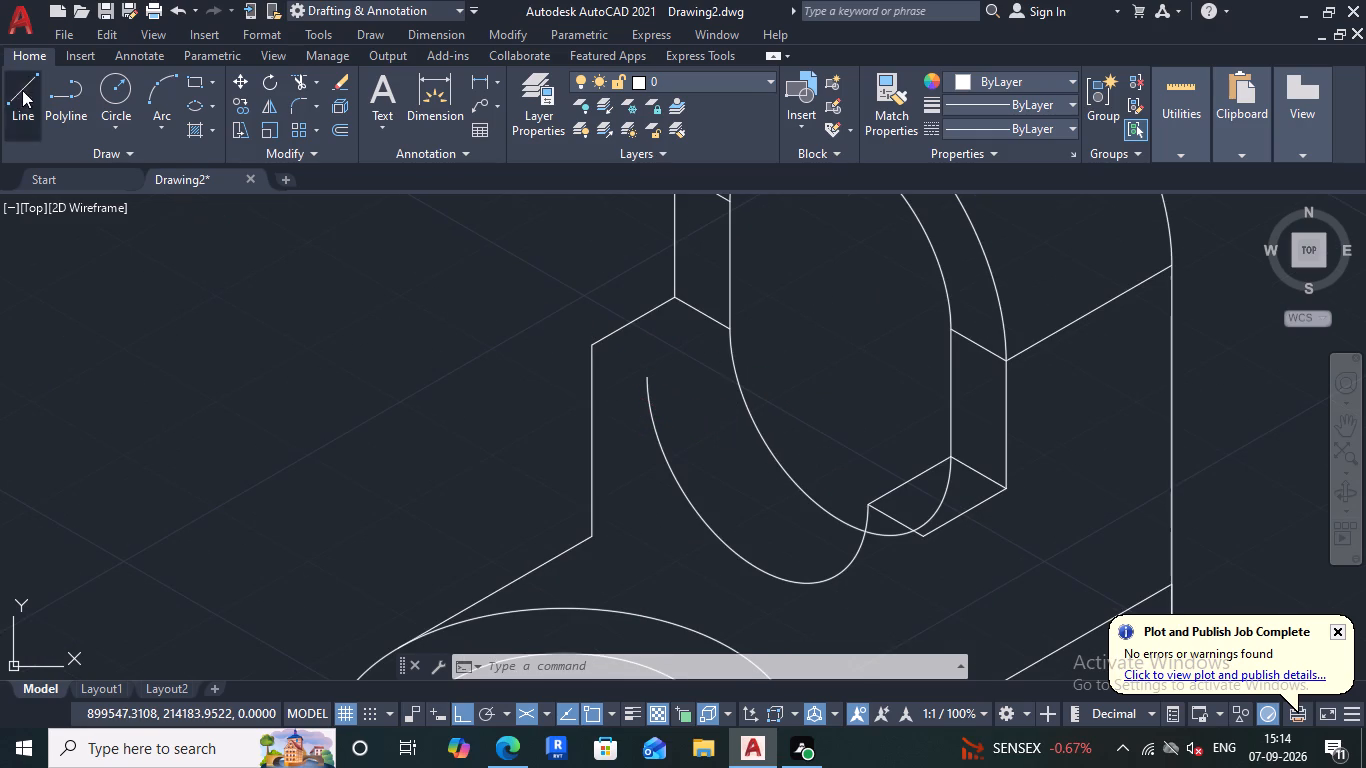
pyautogui.click(643, 378)
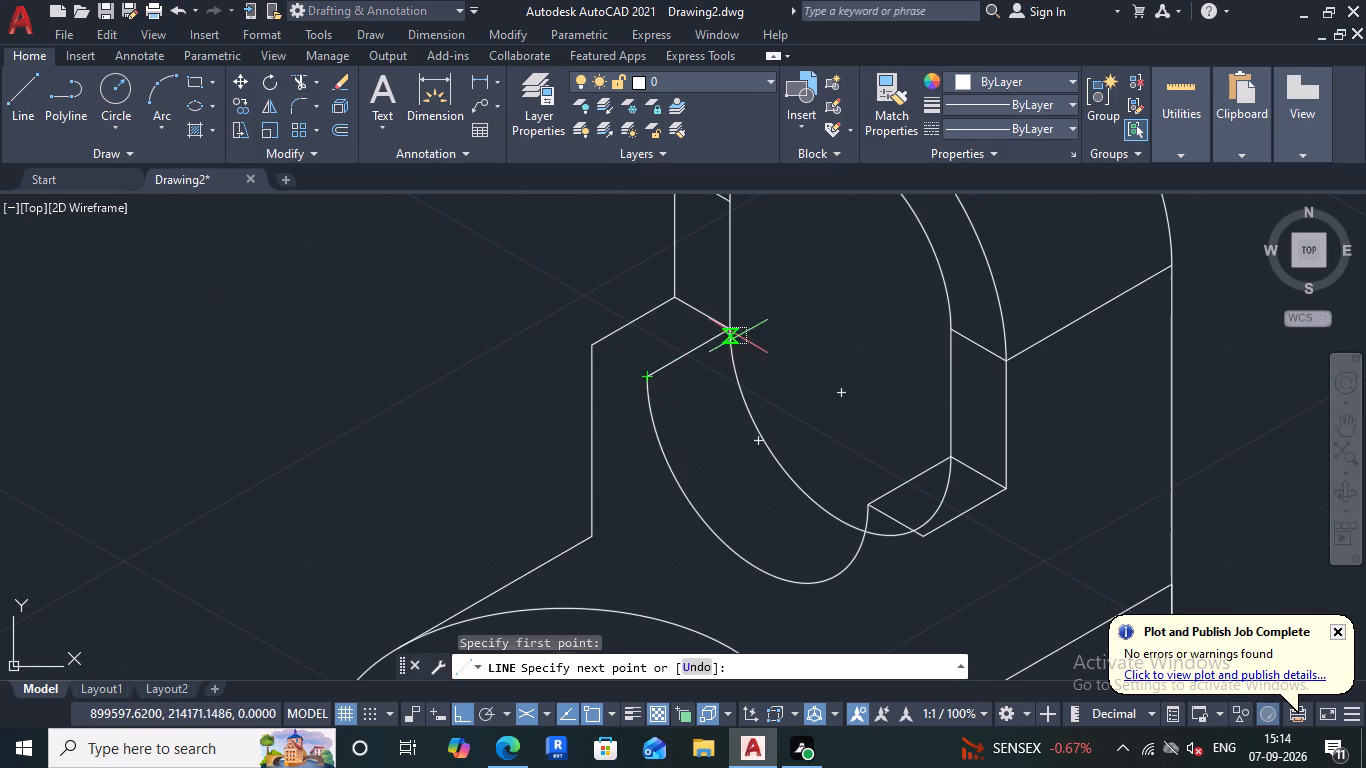
pyautogui.click(731, 328)
pyautogui.press('Escape')
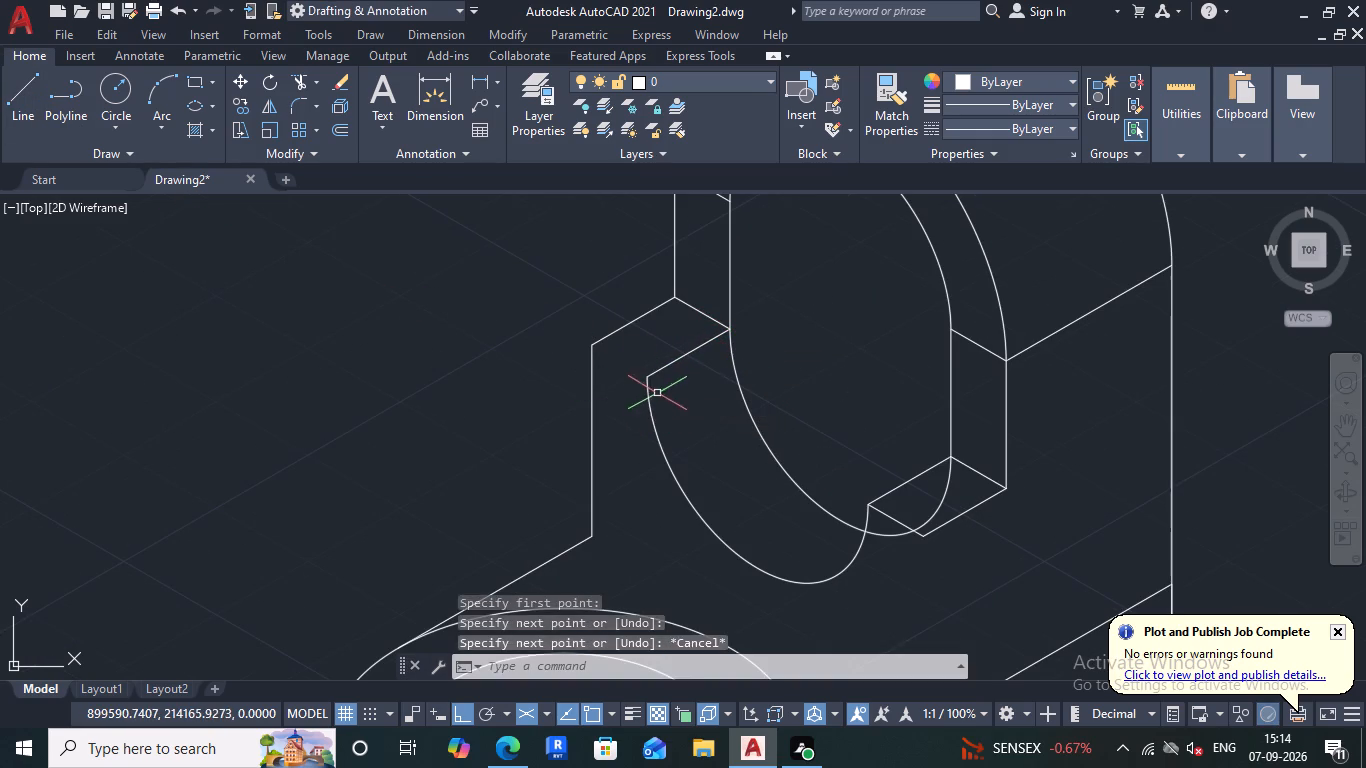
# Draw a line from the front arc's upper left end to the left step's outer front top corner.
pyautogui.press('space')
pyautogui.click(648, 377)
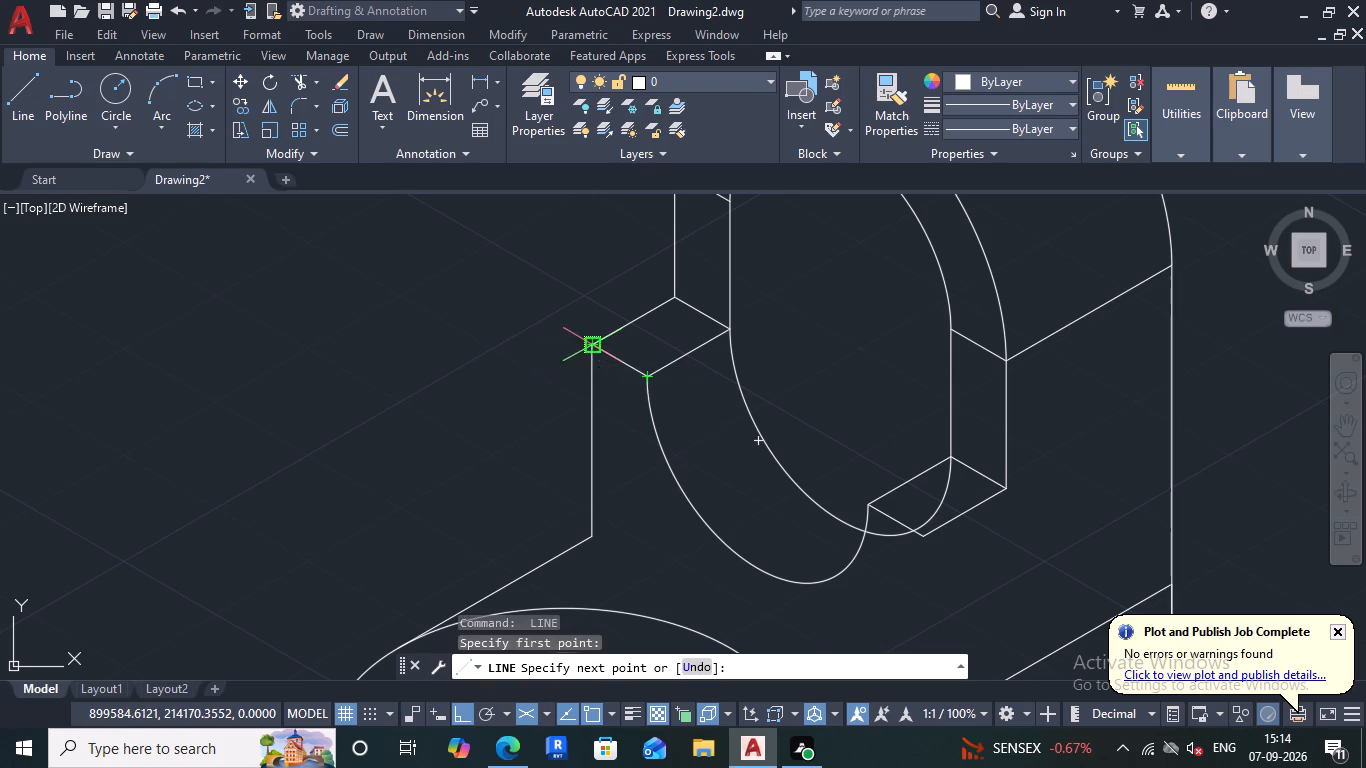
pyautogui.click(591, 351)
pyautogui.press('Escape')
pyautogui.scroll(-1, 665, 397)
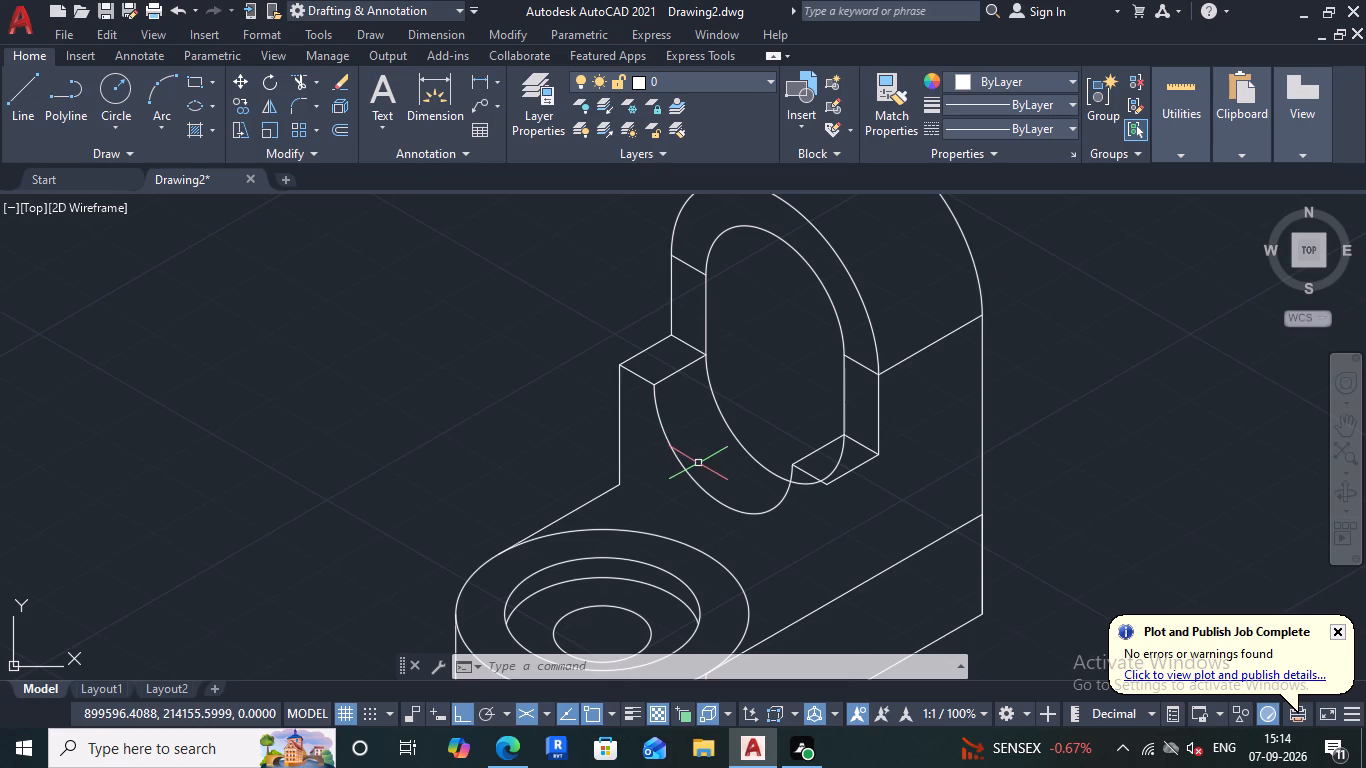
# From the foot of the left step's outer vertical edge, draw a 9-long line at 330°, then a right-isoplane vertical about 12 high.
pyautogui.click(21, 90)
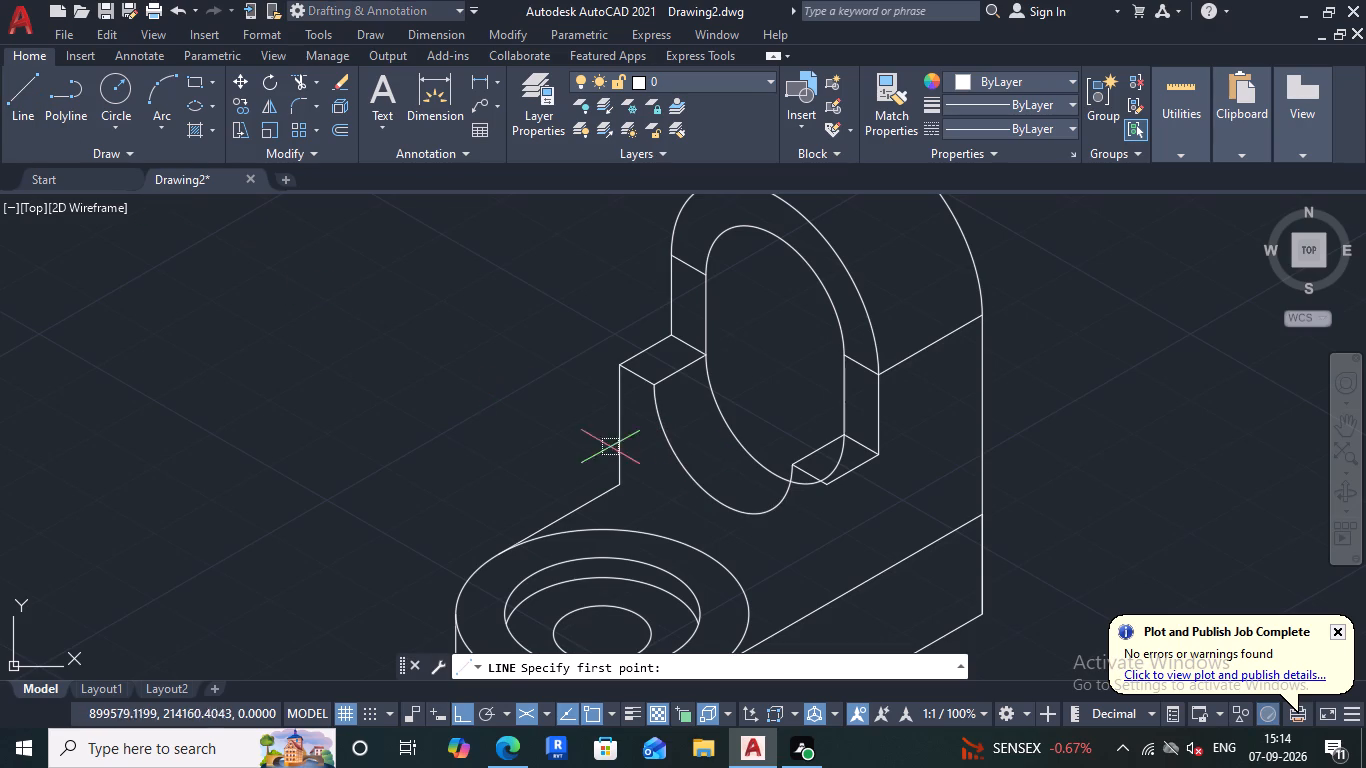
pyautogui.click(622, 487)
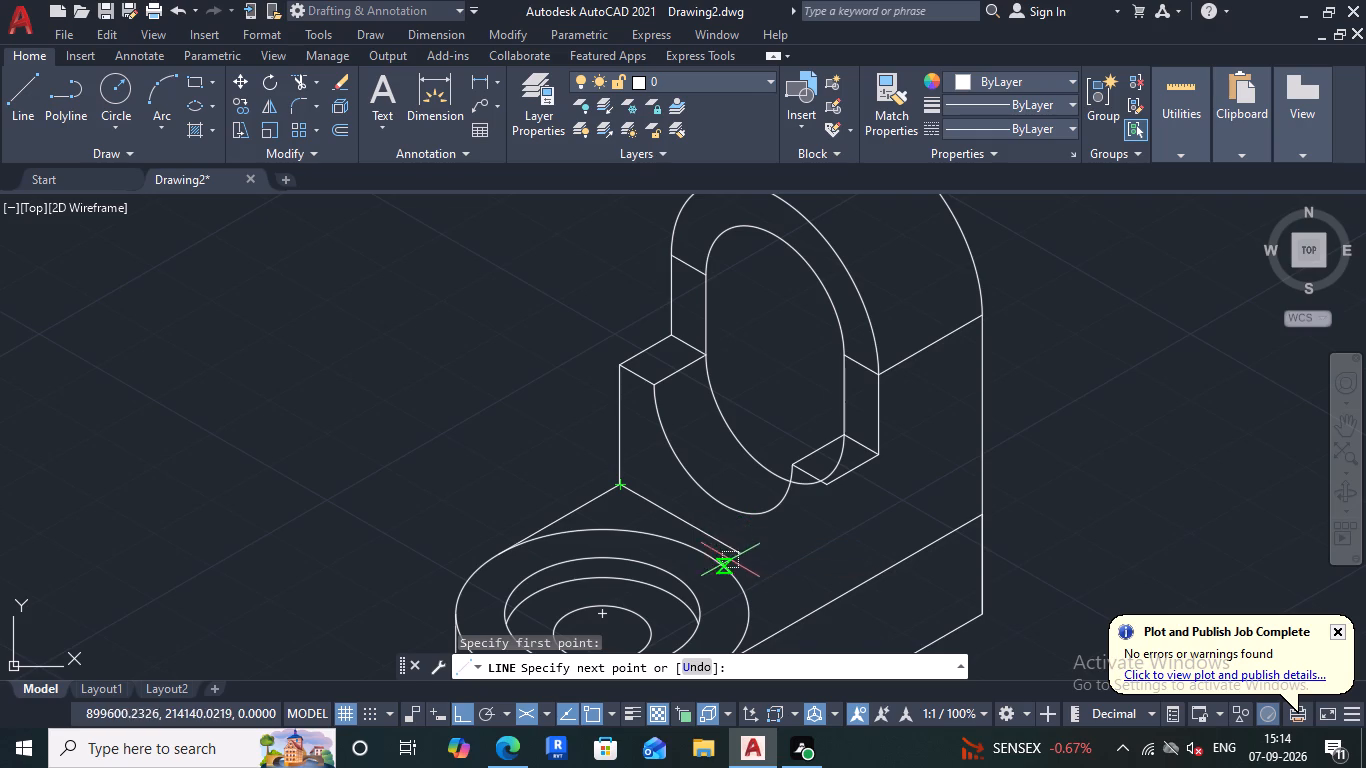
pyautogui.press('6')
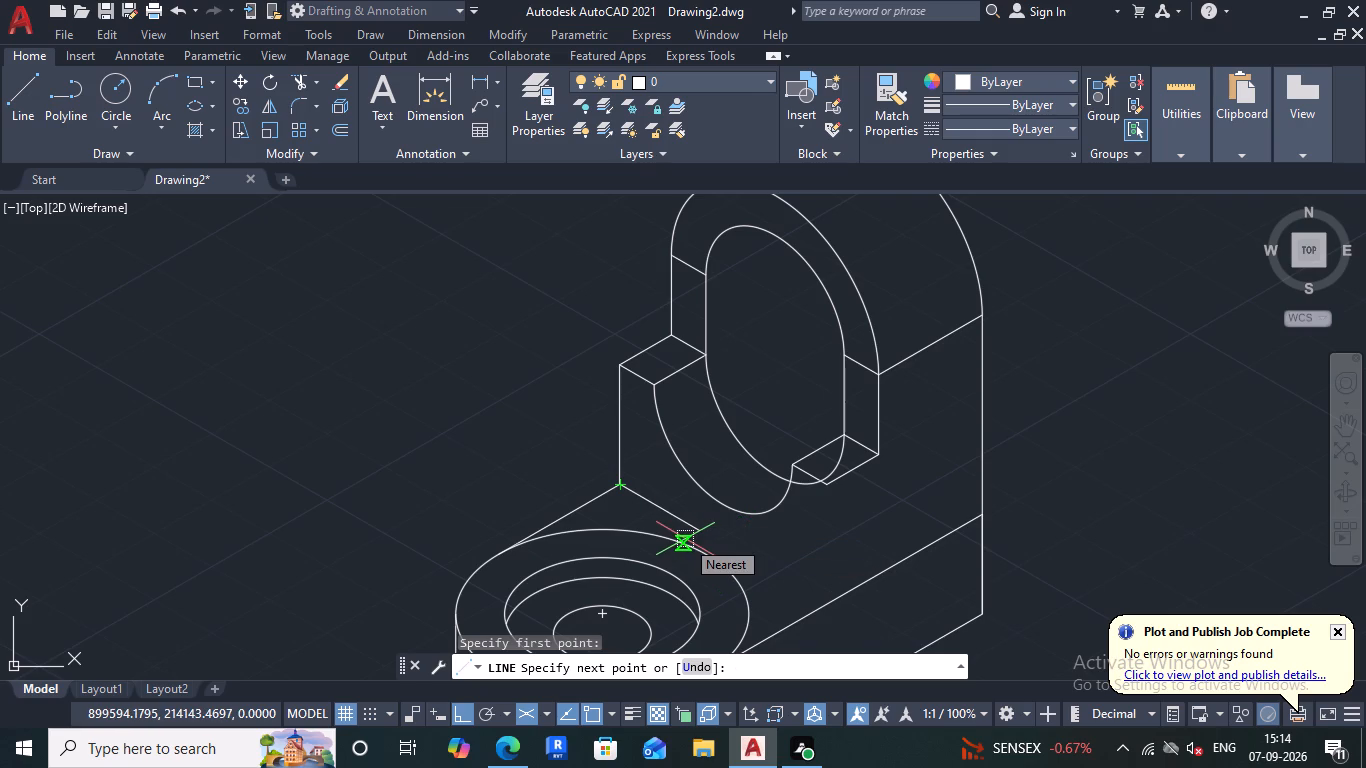
pyautogui.press('BackSpace')
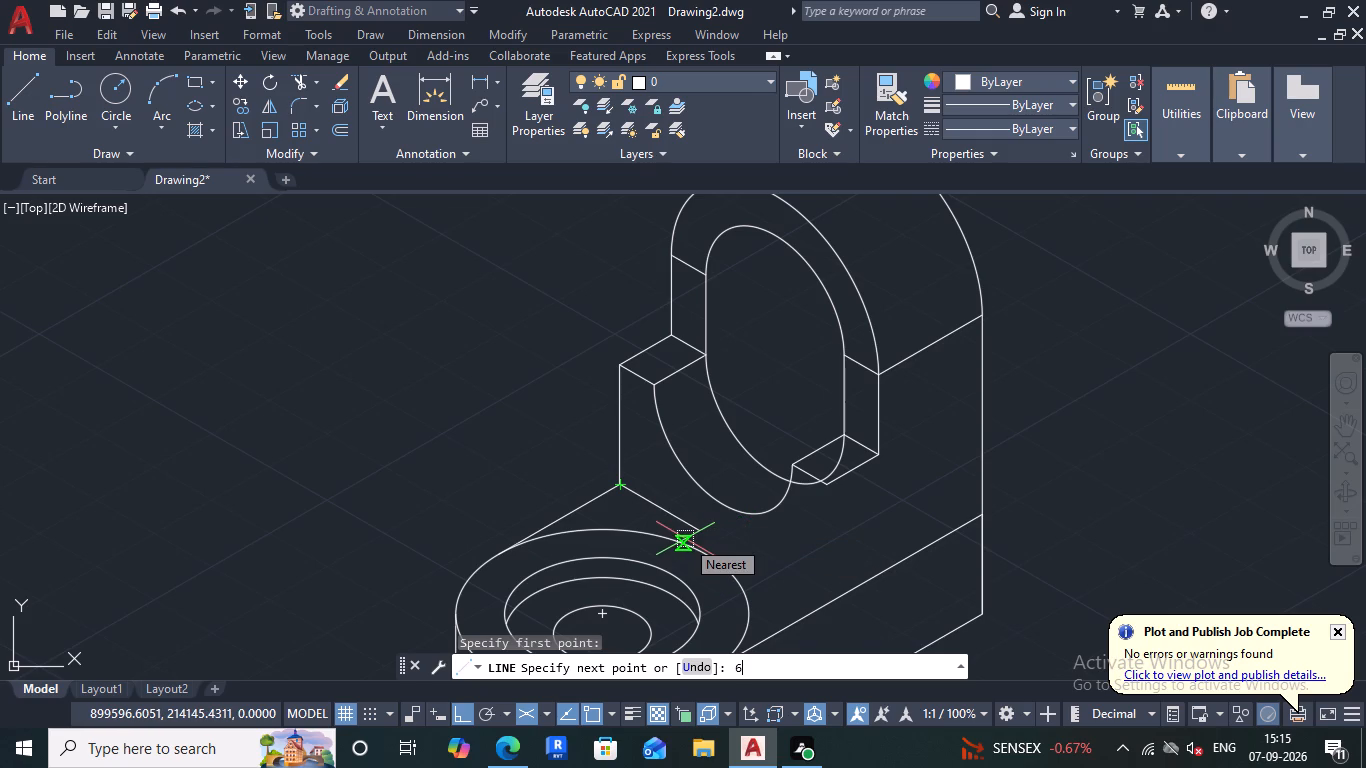
pyautogui.press('9')
pyautogui.press('Return')
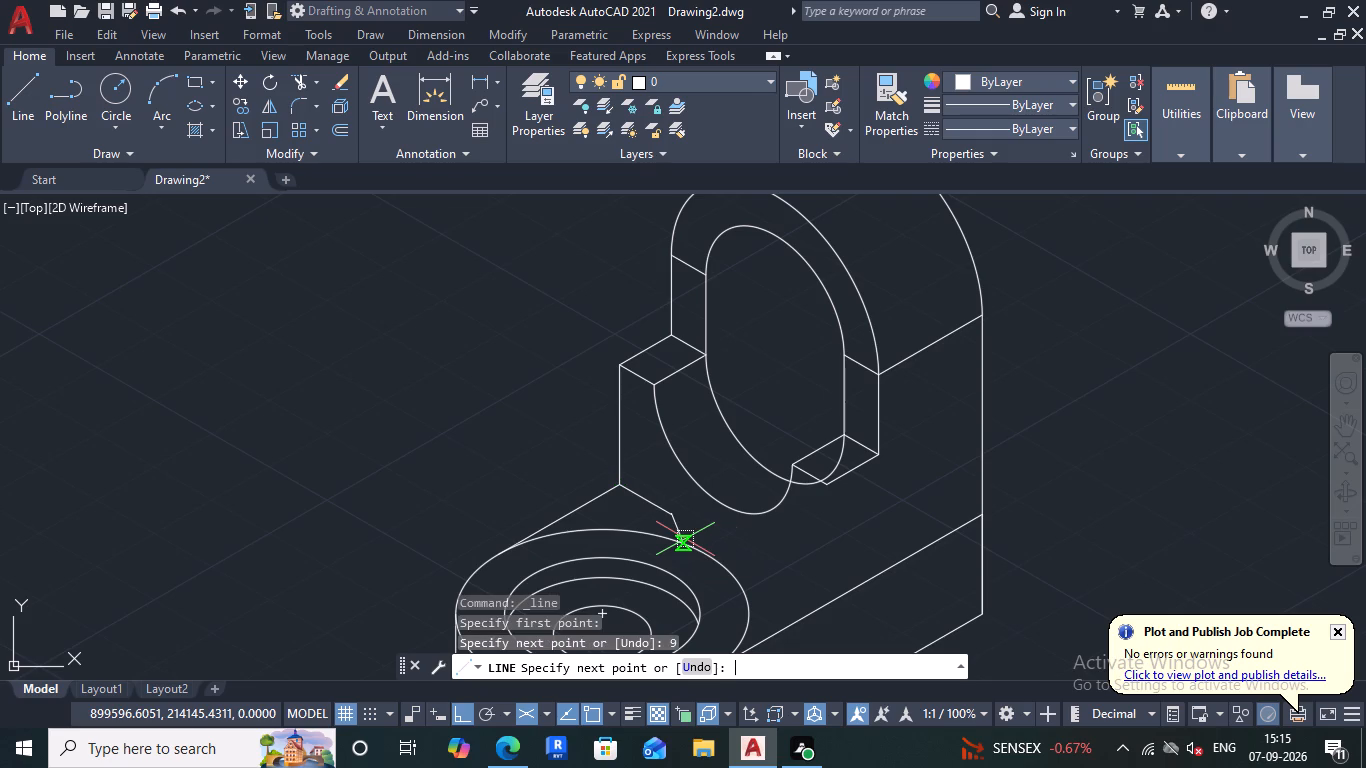
pyautogui.press('F5')
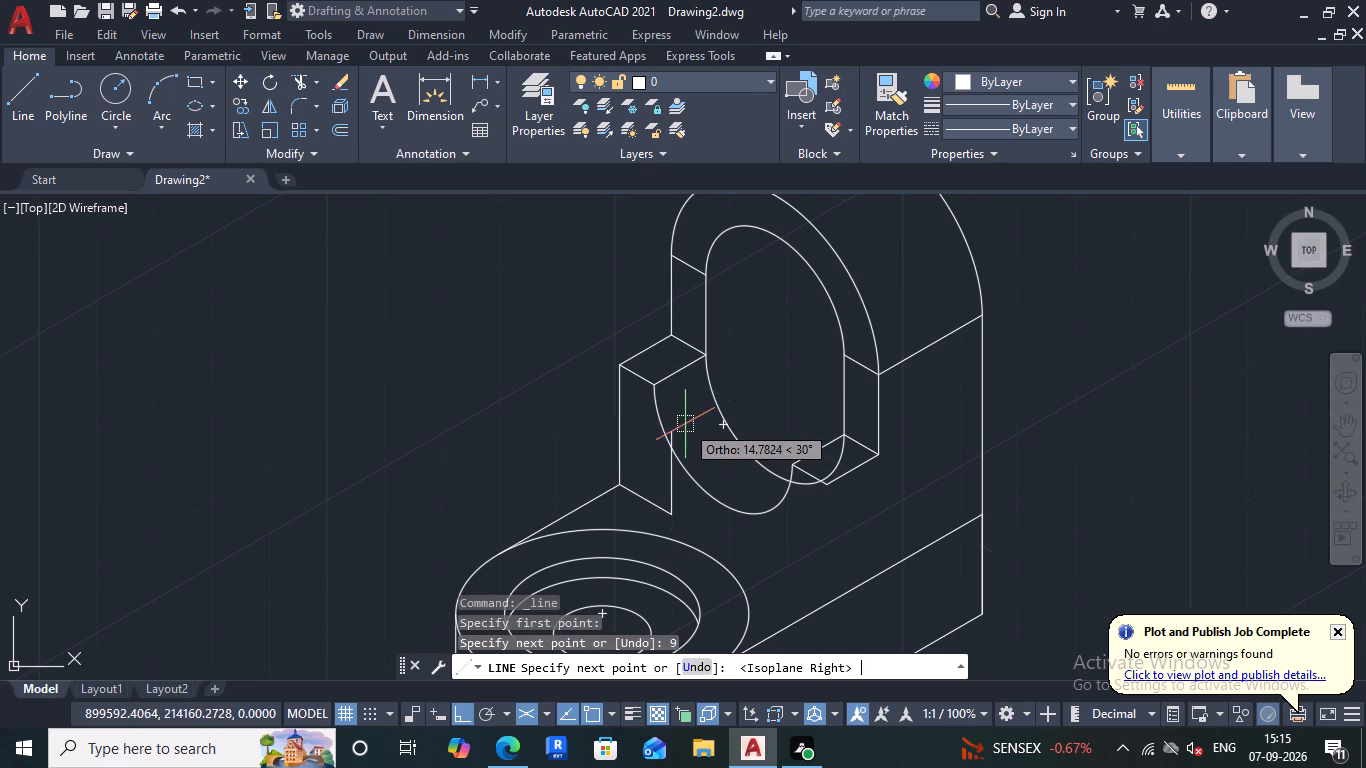
pyautogui.scroll(4, 678, 438)
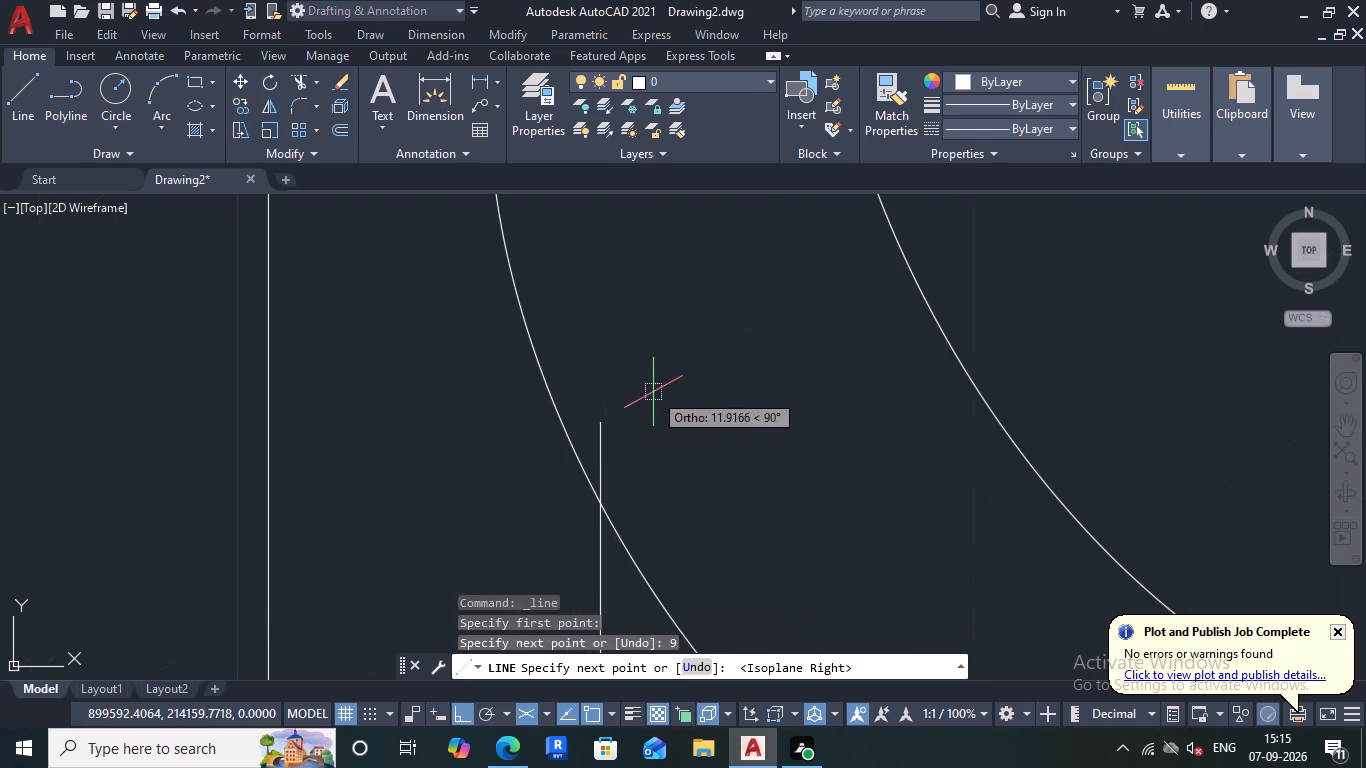
pyautogui.click(653, 392)
pyautogui.press('Escape')
# Trim the vertical line's portion extending above the copied front arc.
pyautogui.click(300, 78)
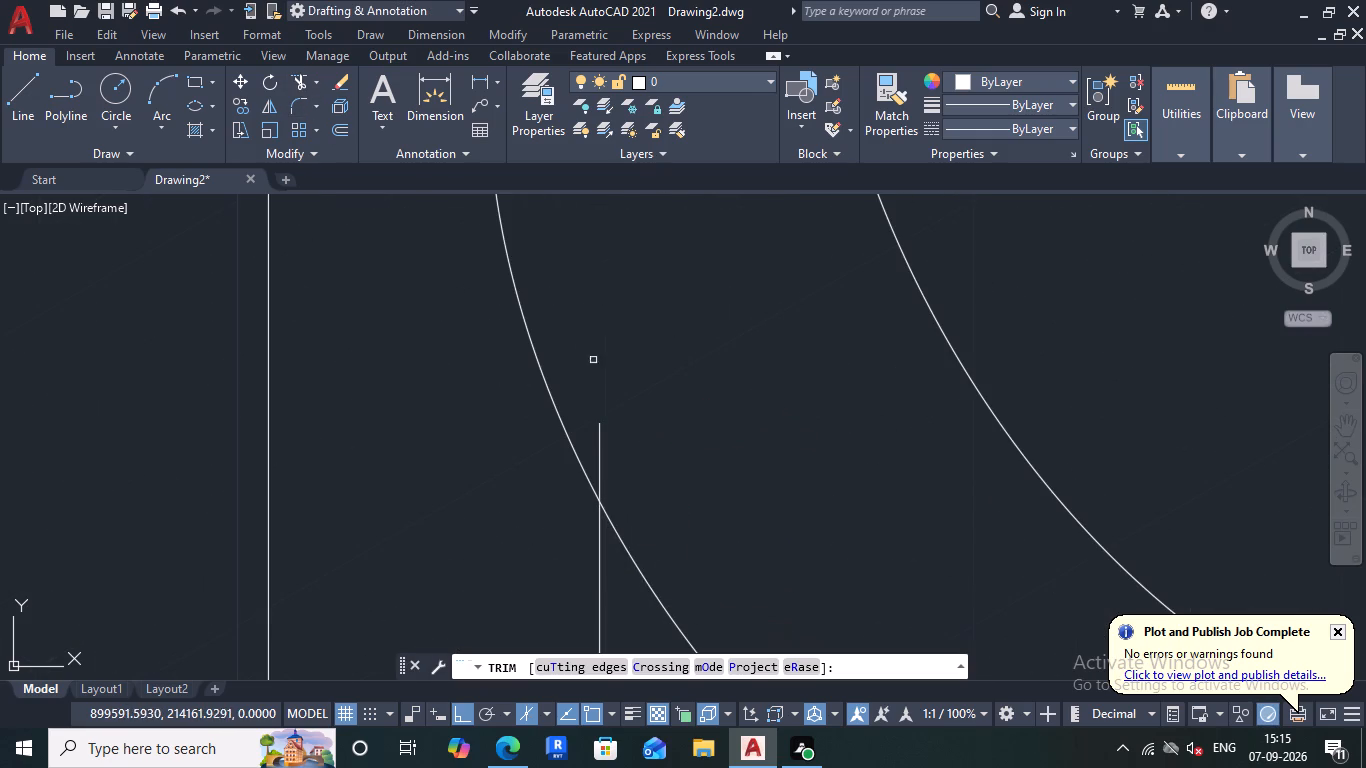
pyautogui.moveTo(592, 429); pyautogui.dragTo(665, 478)
pyautogui.scroll(-2, 688, 453)
pyautogui.scroll(1, 688, 444)
pyautogui.scroll(-1, 688, 439)
pyautogui.scroll(1, 688, 429)
pyautogui.scroll(-3, 719, 435)
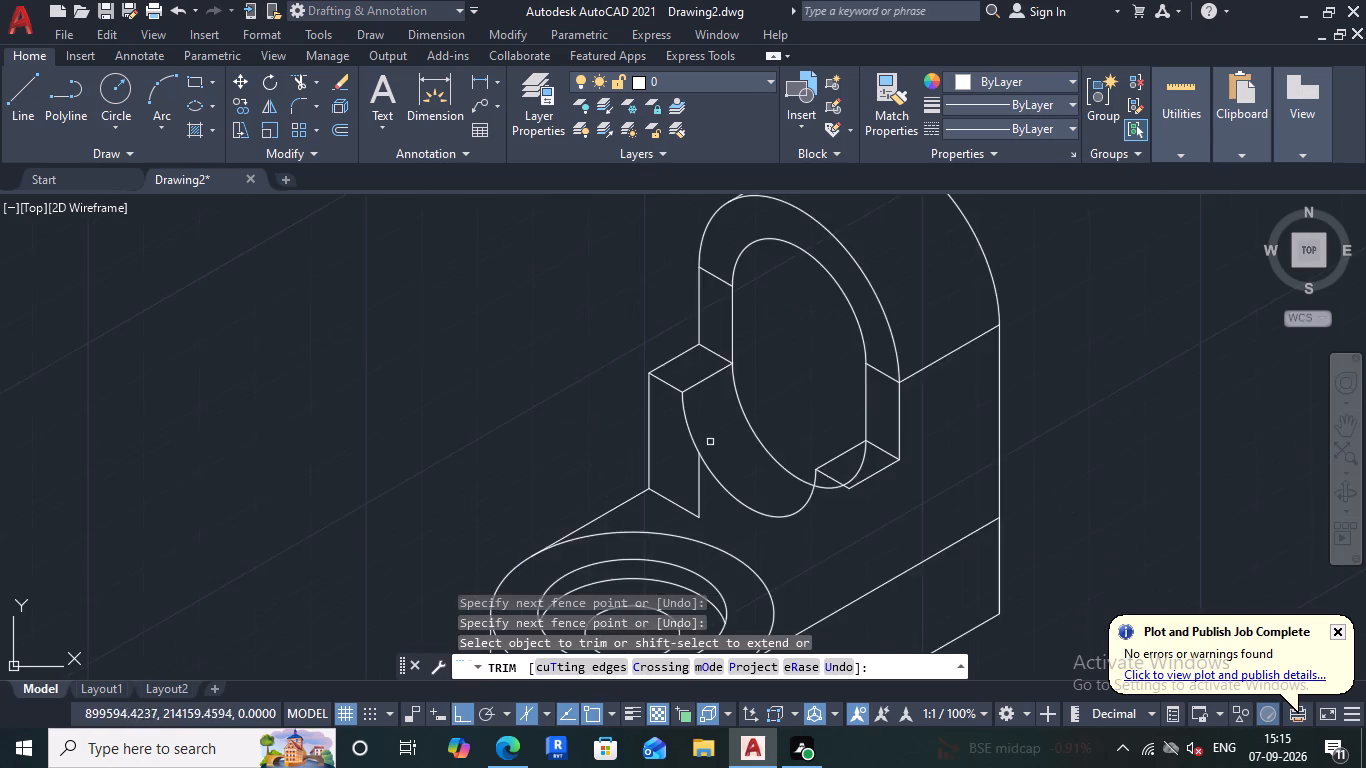
pyautogui.scroll(-2, 715, 445)
pyautogui.scroll(2, 747, 481)
# Draw a vertical line from the right step's outer front corner down past the base's upper right edge.
pyautogui.click(13, 118)
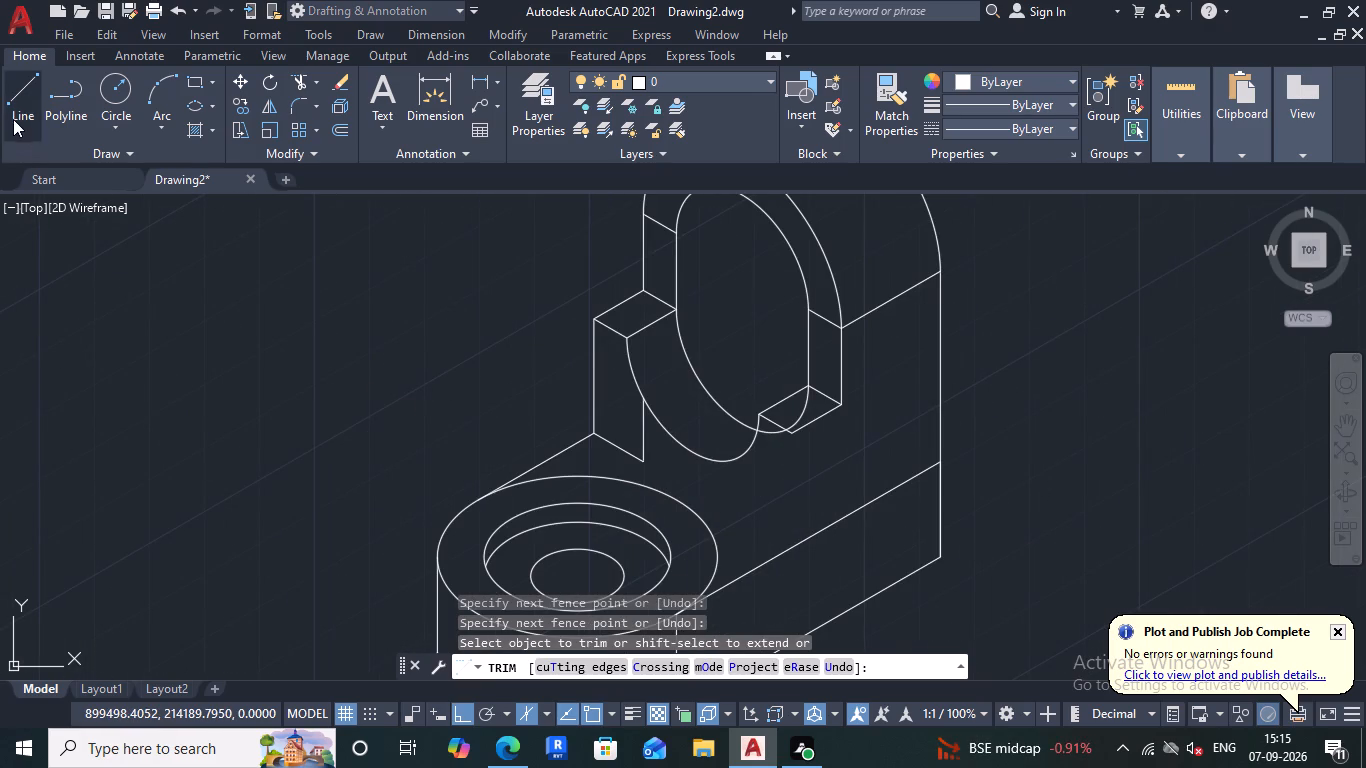
pyautogui.scroll(-1, 789, 431)
pyautogui.scroll(3, 789, 431)
pyautogui.click(776, 429)
pyautogui.scroll(-3, 773, 589)
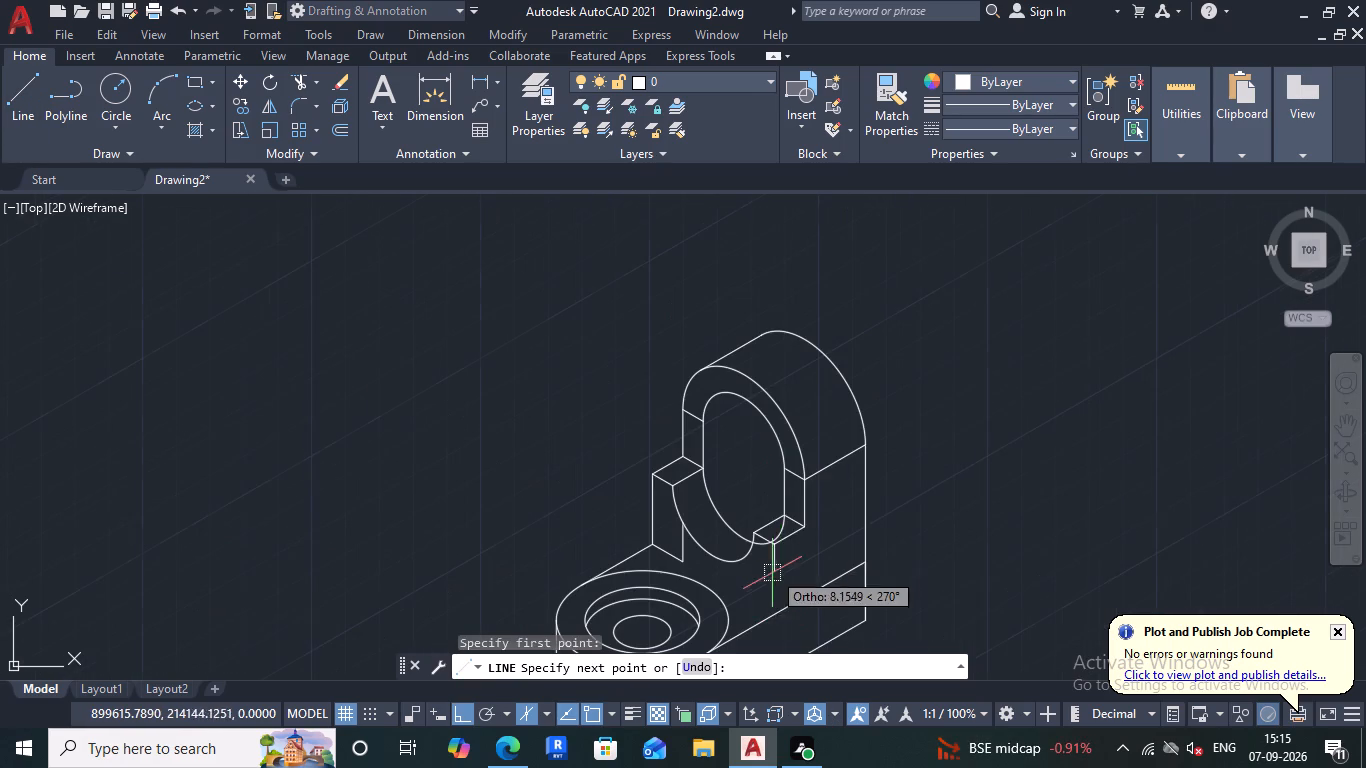
pyautogui.scroll(4, 774, 624)
pyautogui.click(770, 623)
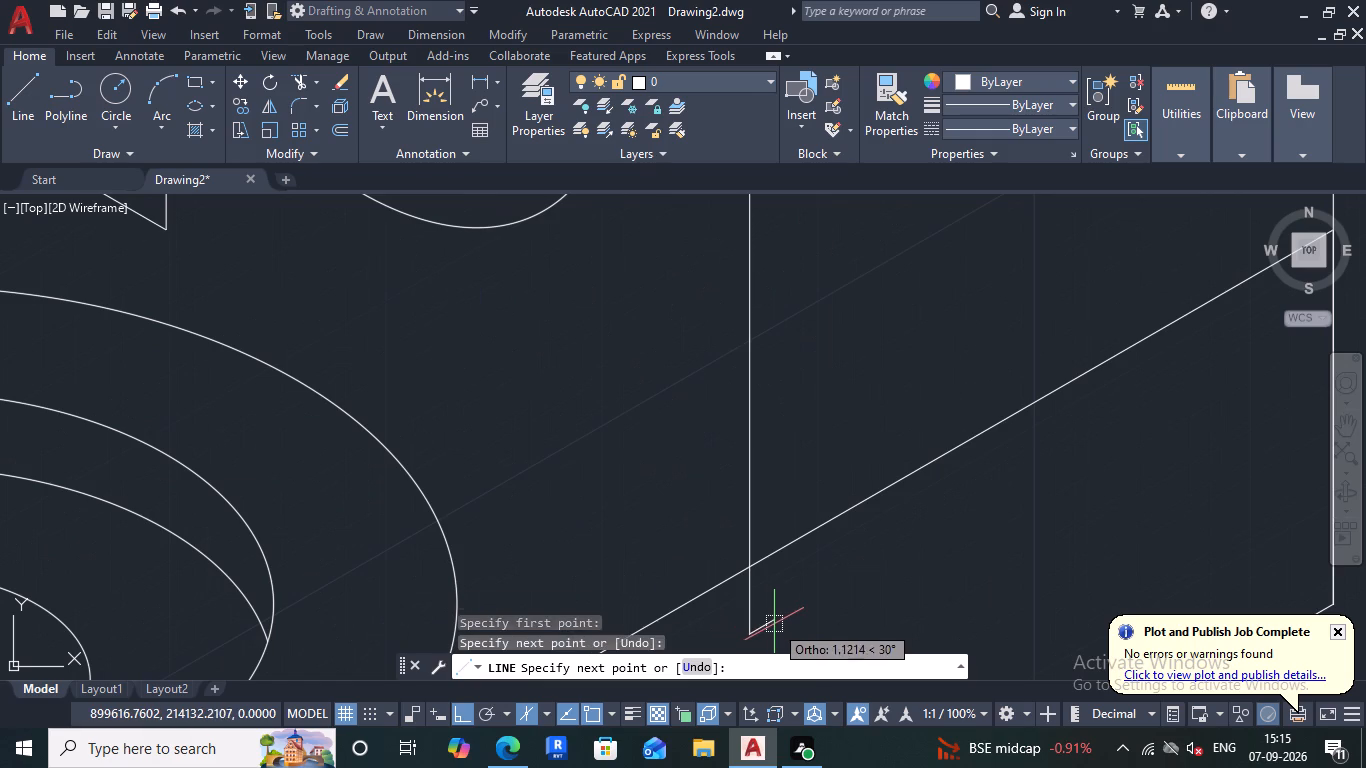
pyautogui.press('Escape')
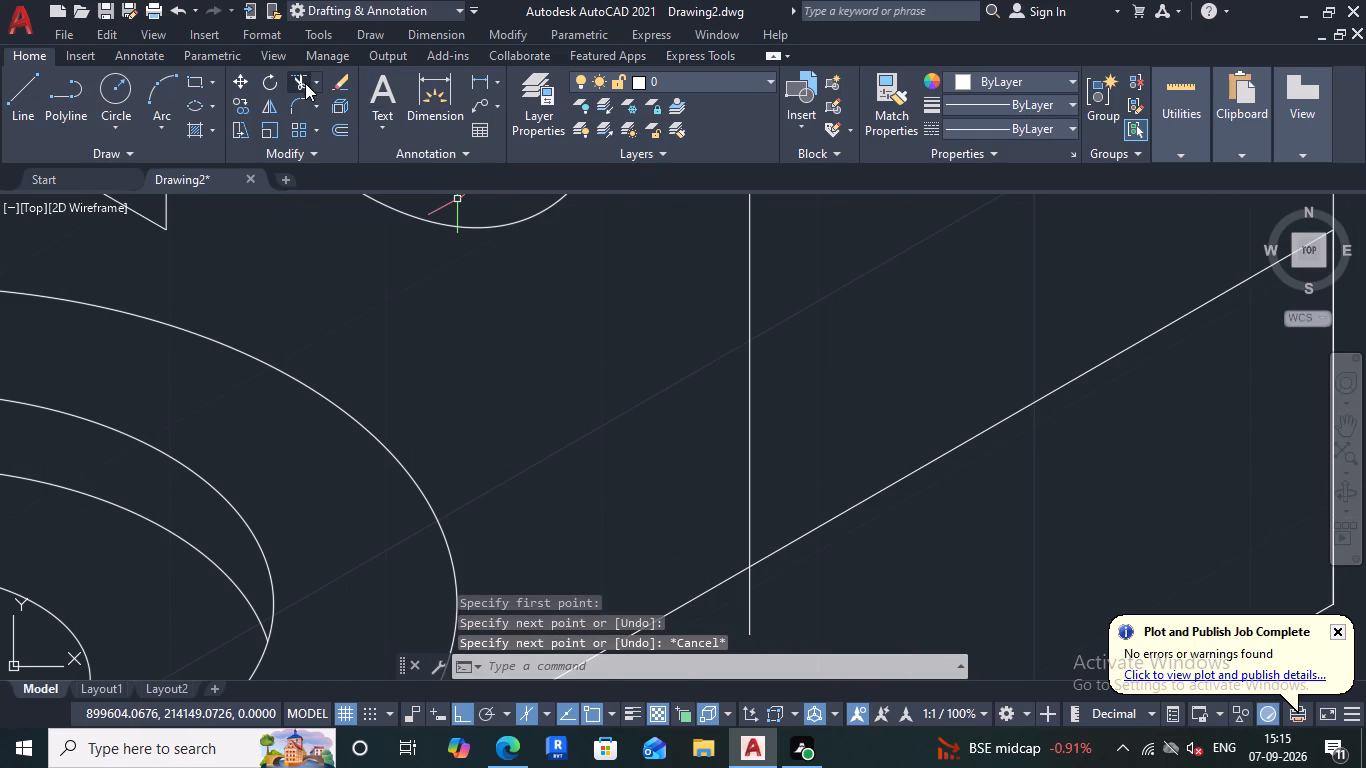
# Trim the part of the right step's vertical line that extends below the base's upper edge.
pyautogui.click(305, 83)
pyautogui.moveTo(731, 629); pyautogui.dragTo(828, 579)
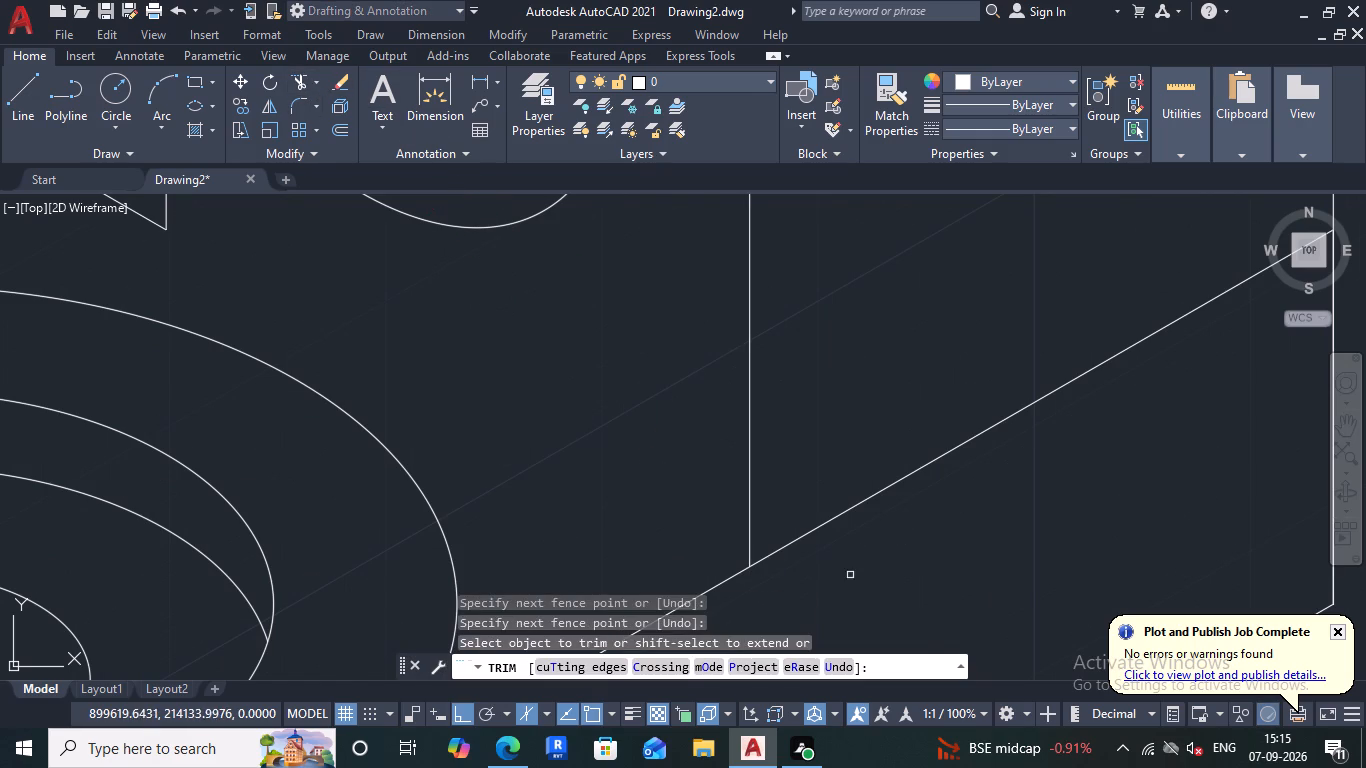
# From the foot of the right step's vertical edge, draw a 9-long line at 150°, then a left-isoplane vertical up past the front arc.
pyautogui.scroll(-2, 852, 568)
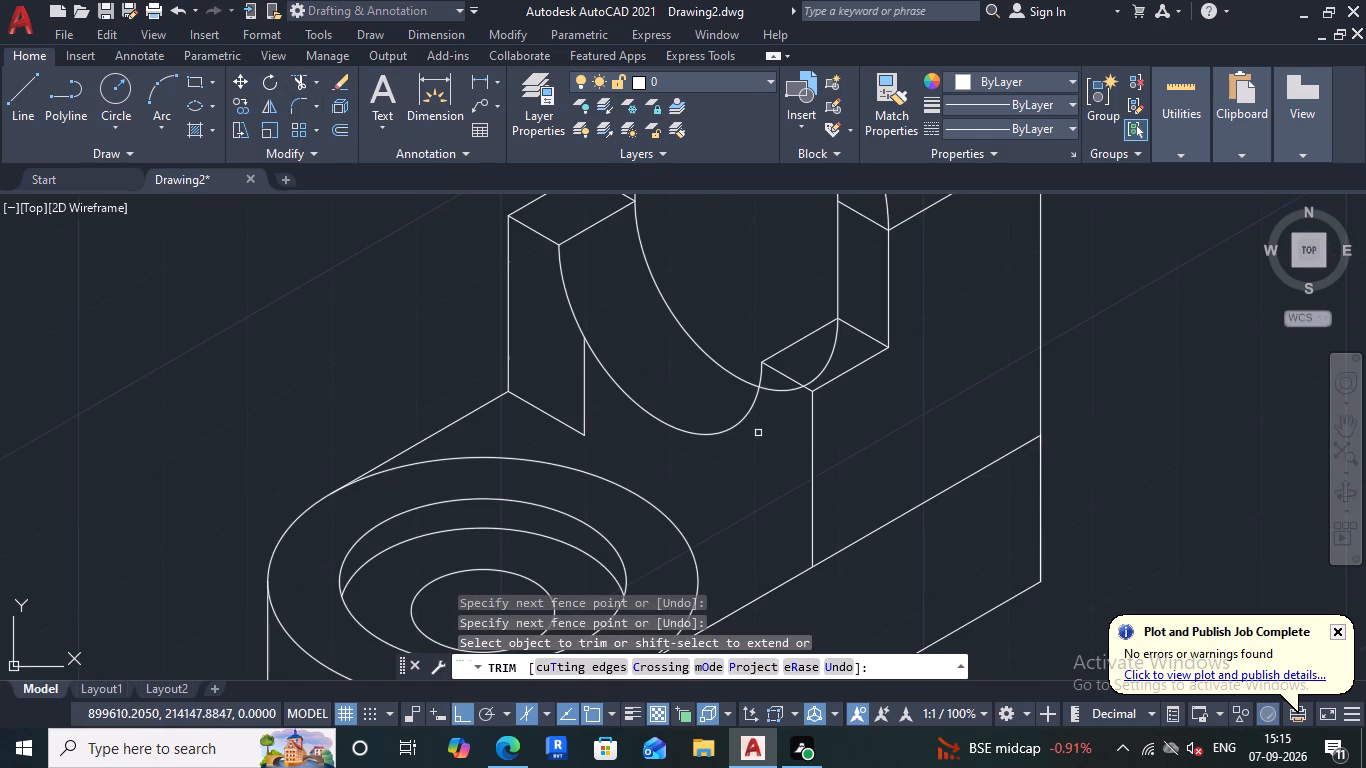
pyautogui.click(28, 115)
pyautogui.click(813, 562)
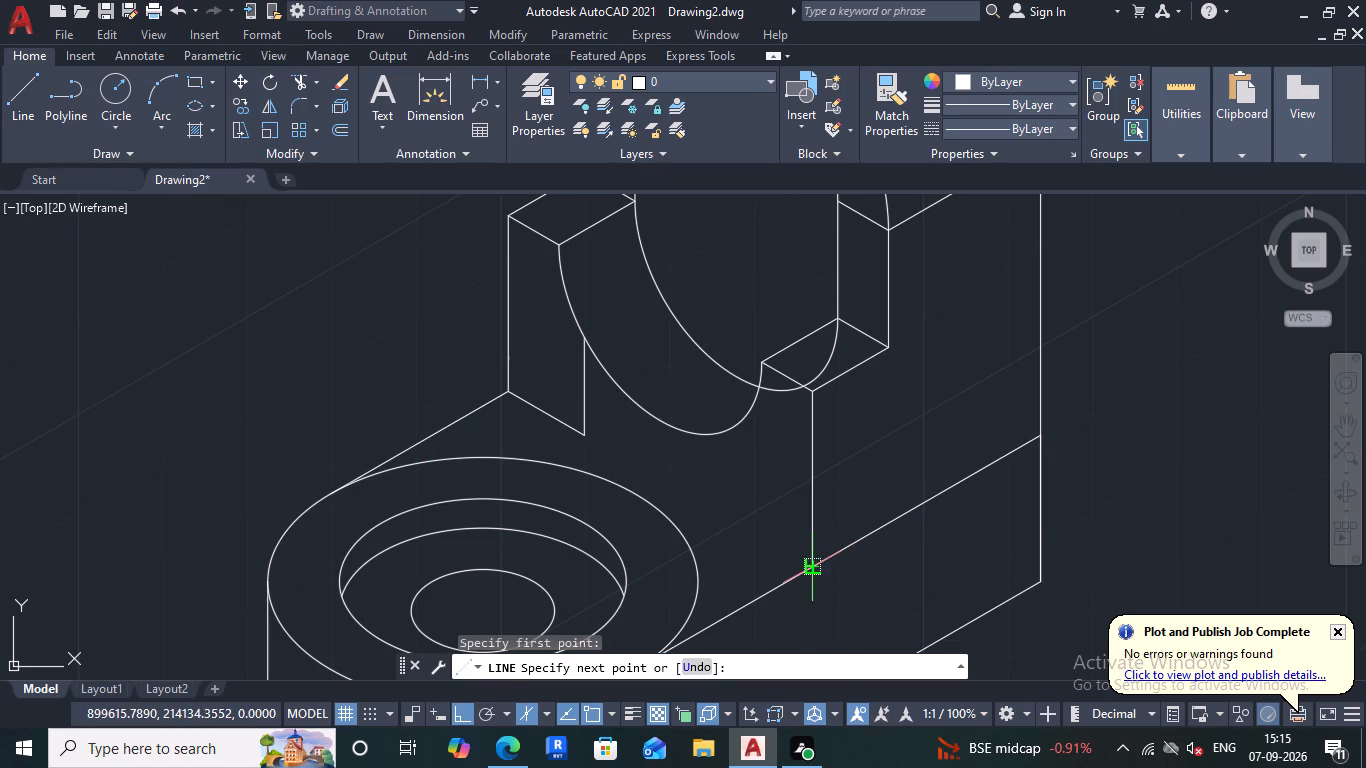
pyautogui.click(817, 566)
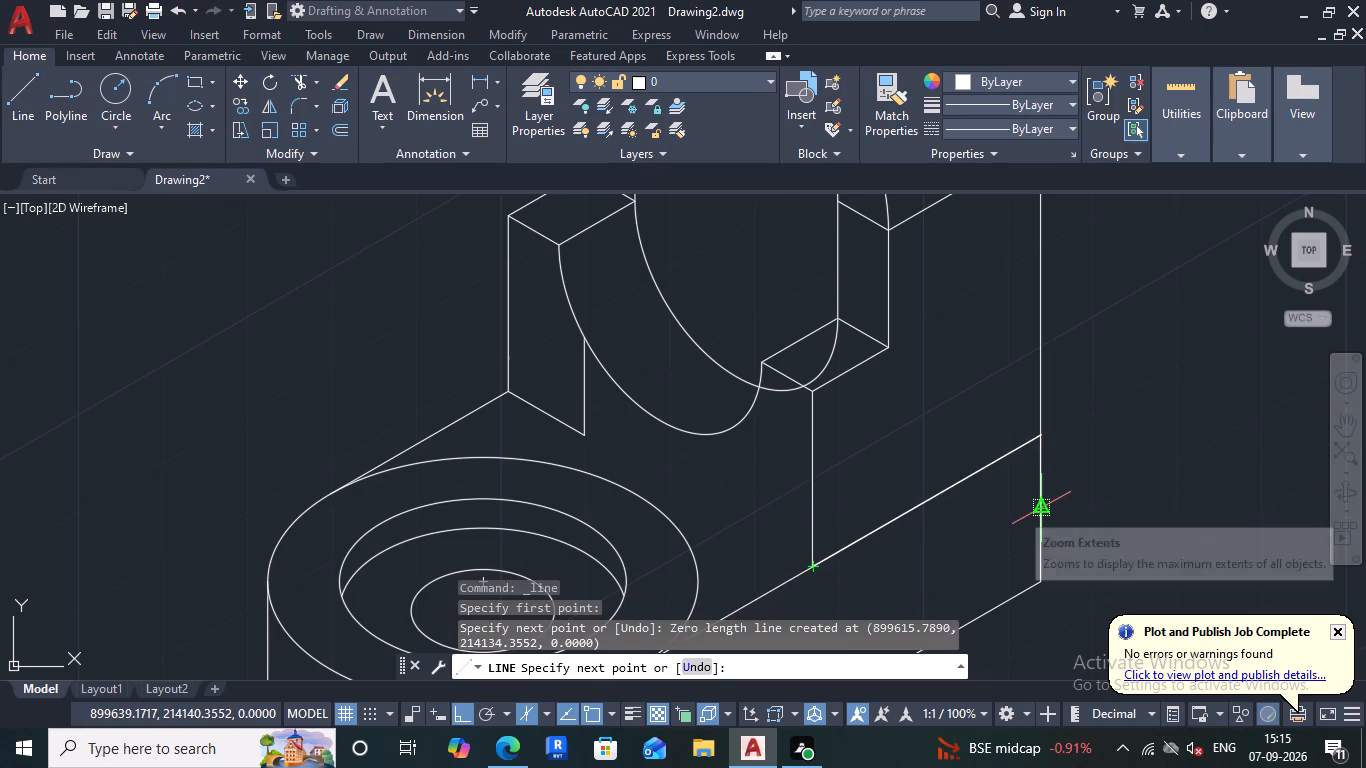
pyautogui.press('F5')
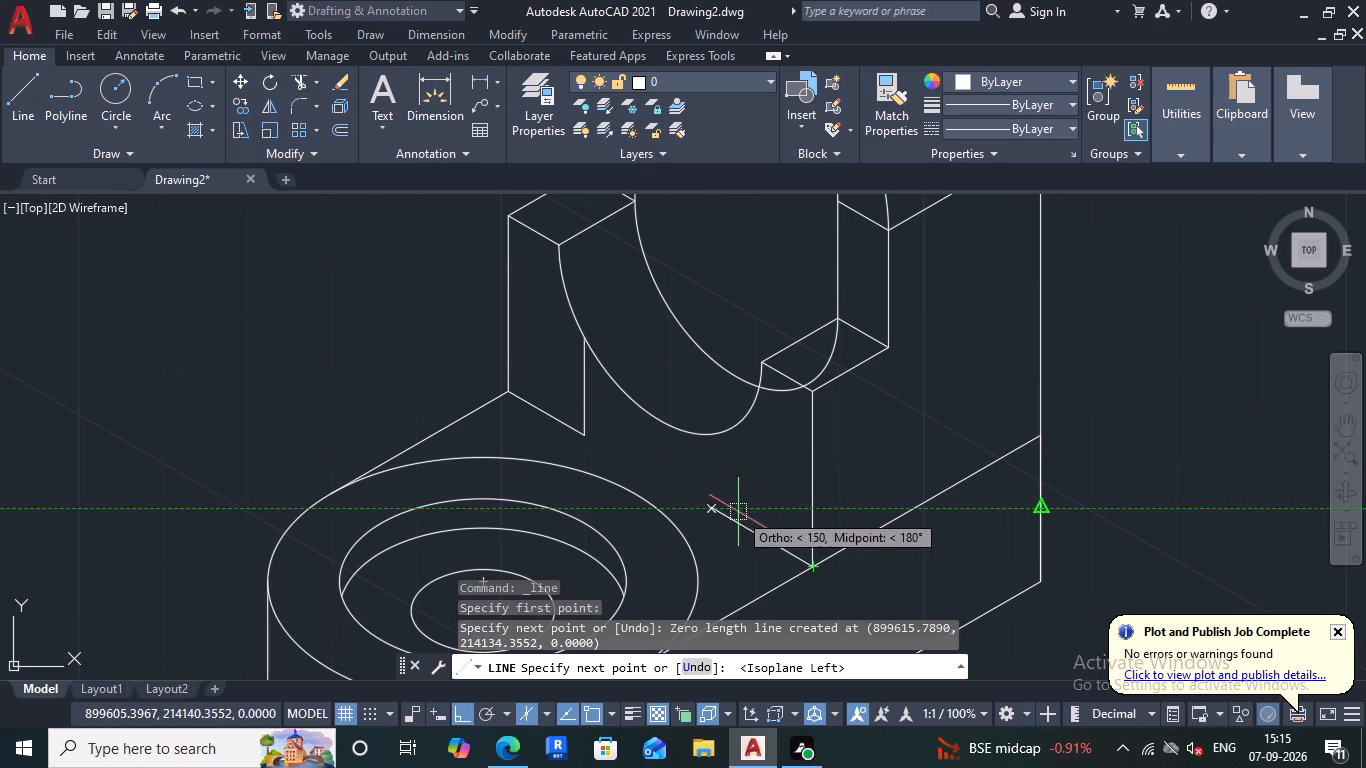
pyautogui.press('9')
pyautogui.press('Return')
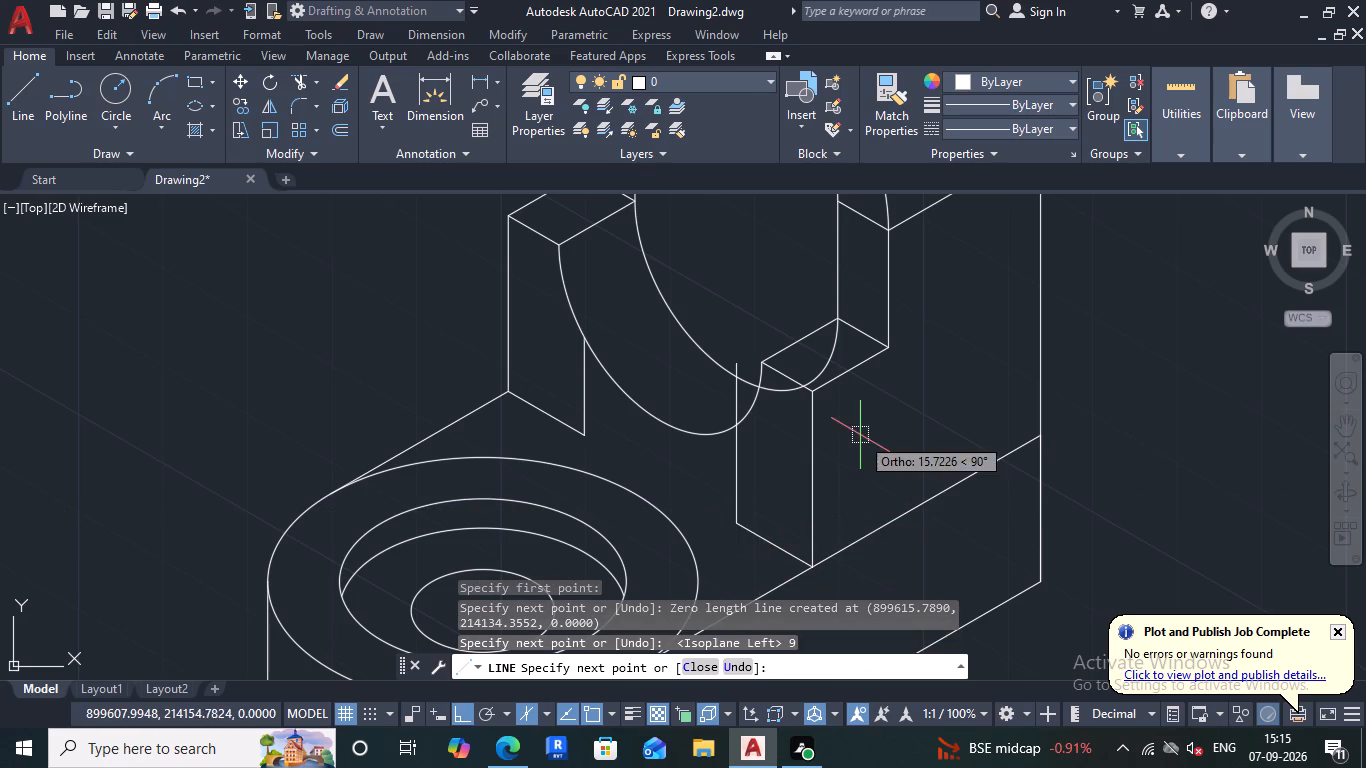
pyautogui.scroll(4, 743, 418)
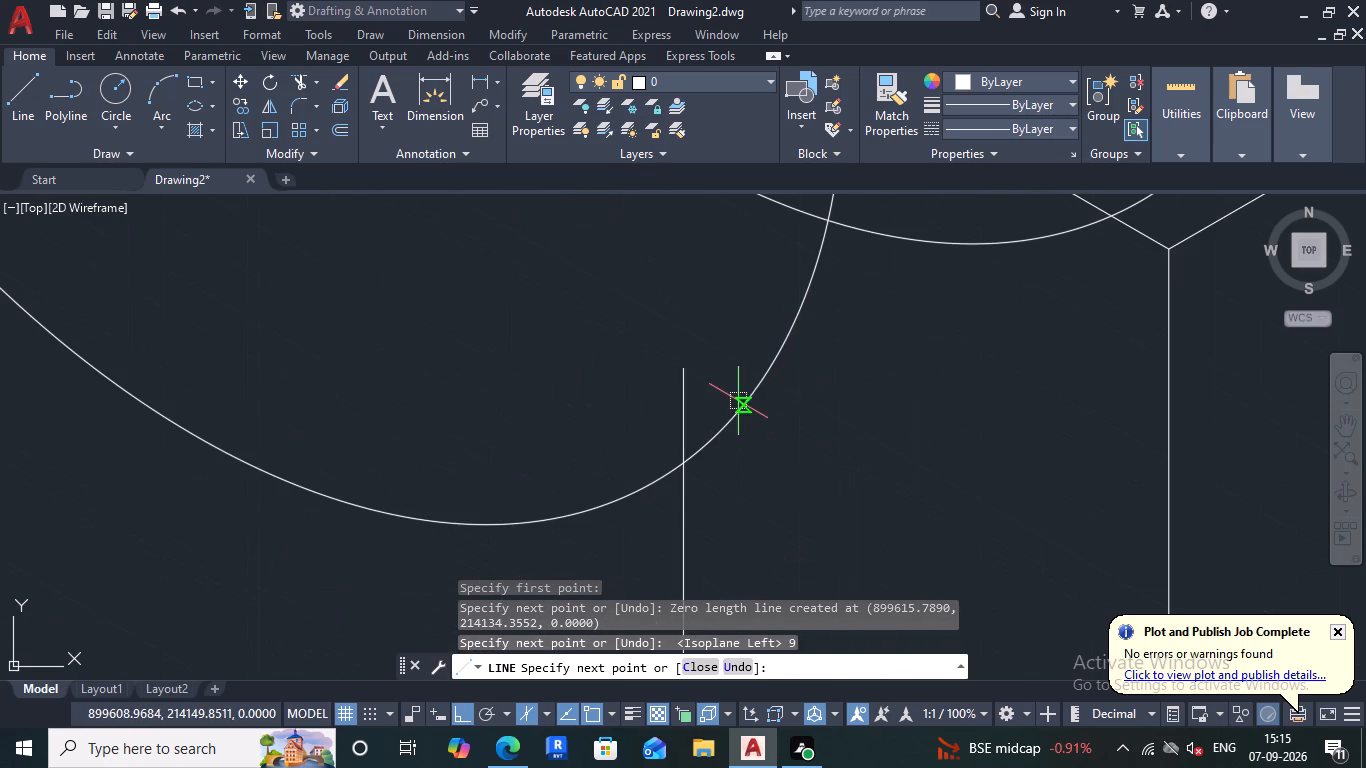
pyautogui.click(698, 382)
pyautogui.press('Escape')
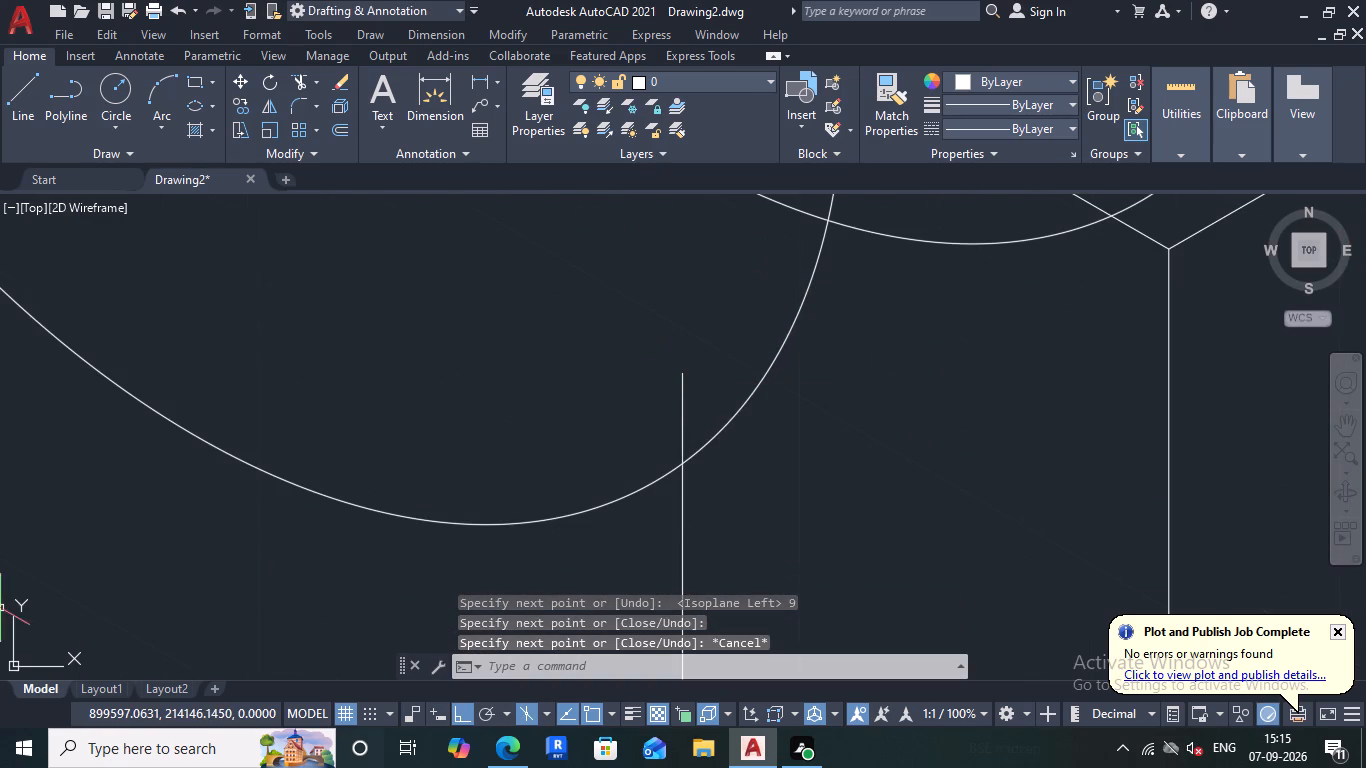
# Trim the portion of the right step's inner vertical line extending above the front arc.
pyautogui.click(294, 81)
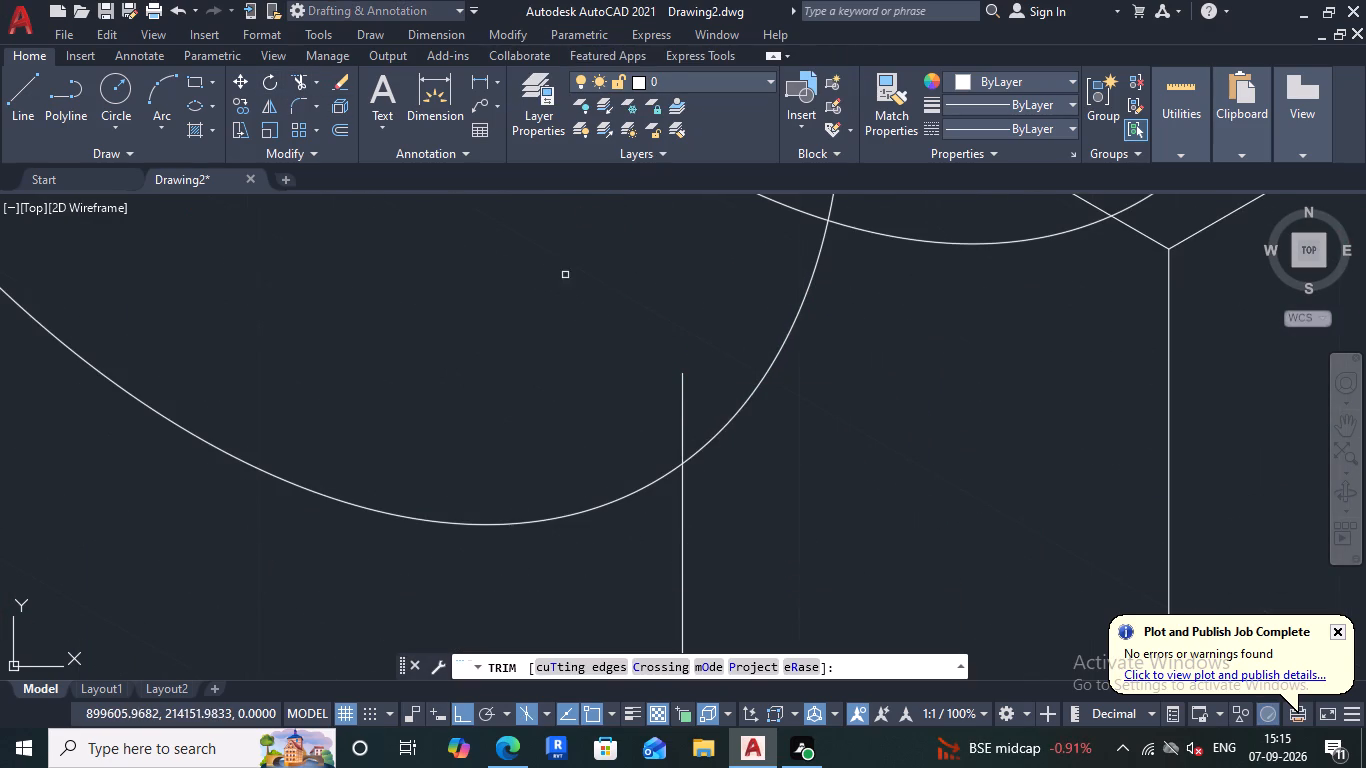
pyautogui.moveTo(743, 371); pyautogui.dragTo(538, 426)
pyautogui.scroll(-1, 609, 302)
pyautogui.scroll(1, 610, 303)
pyautogui.scroll(-1, 610, 305)
pyautogui.scroll(1, 611, 309)
pyautogui.scroll(-5, 603, 334)
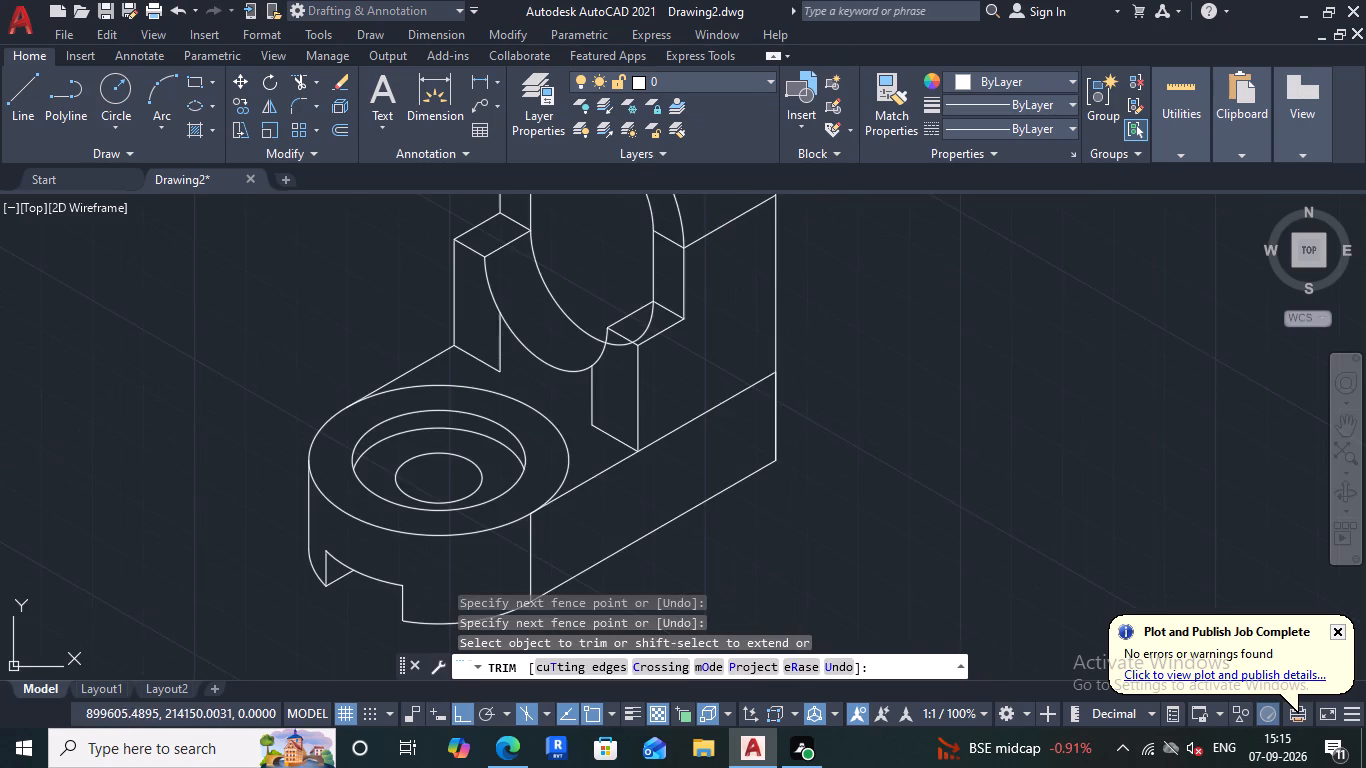
# In the top isoplane, draw a 30° line from the left step's inner vertical edge at the front arc to just past the rear arc.
pyautogui.scroll(1, 513, 301)
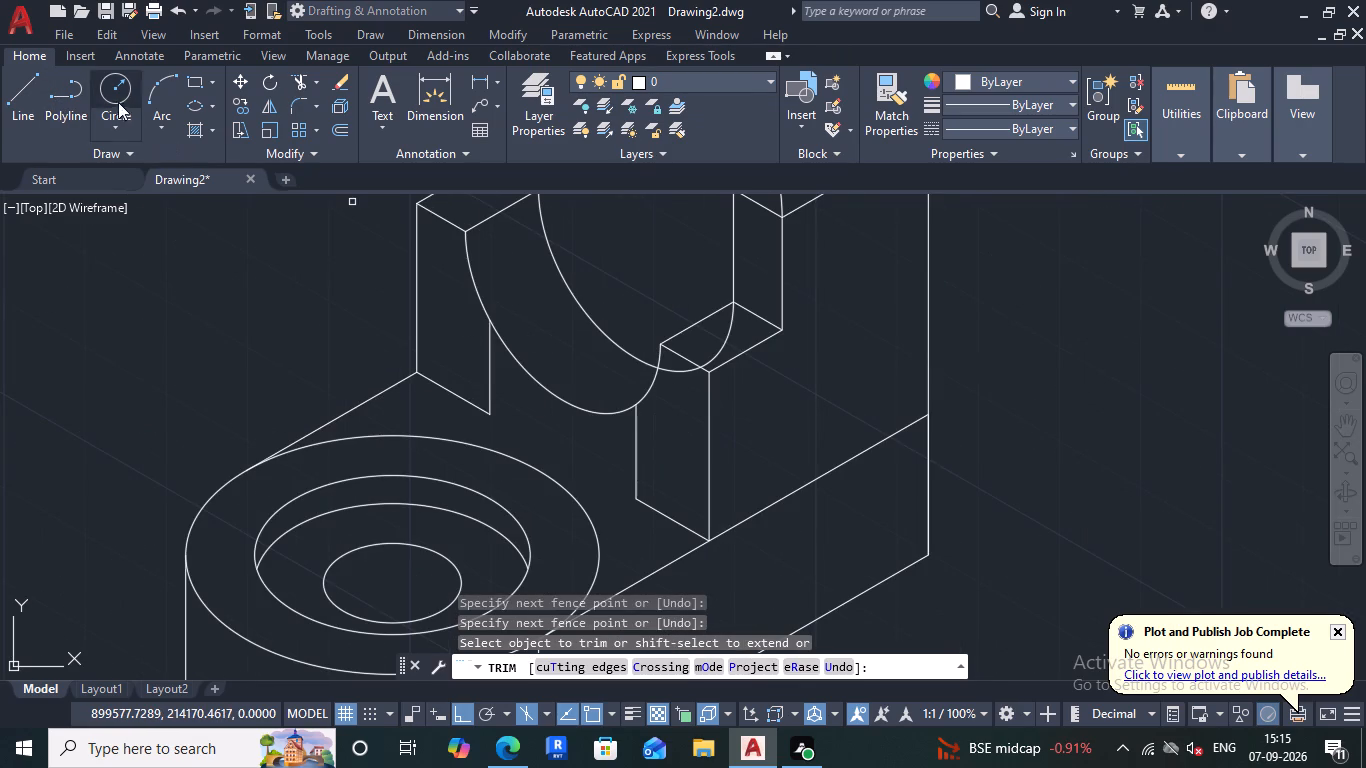
pyautogui.click(13, 103)
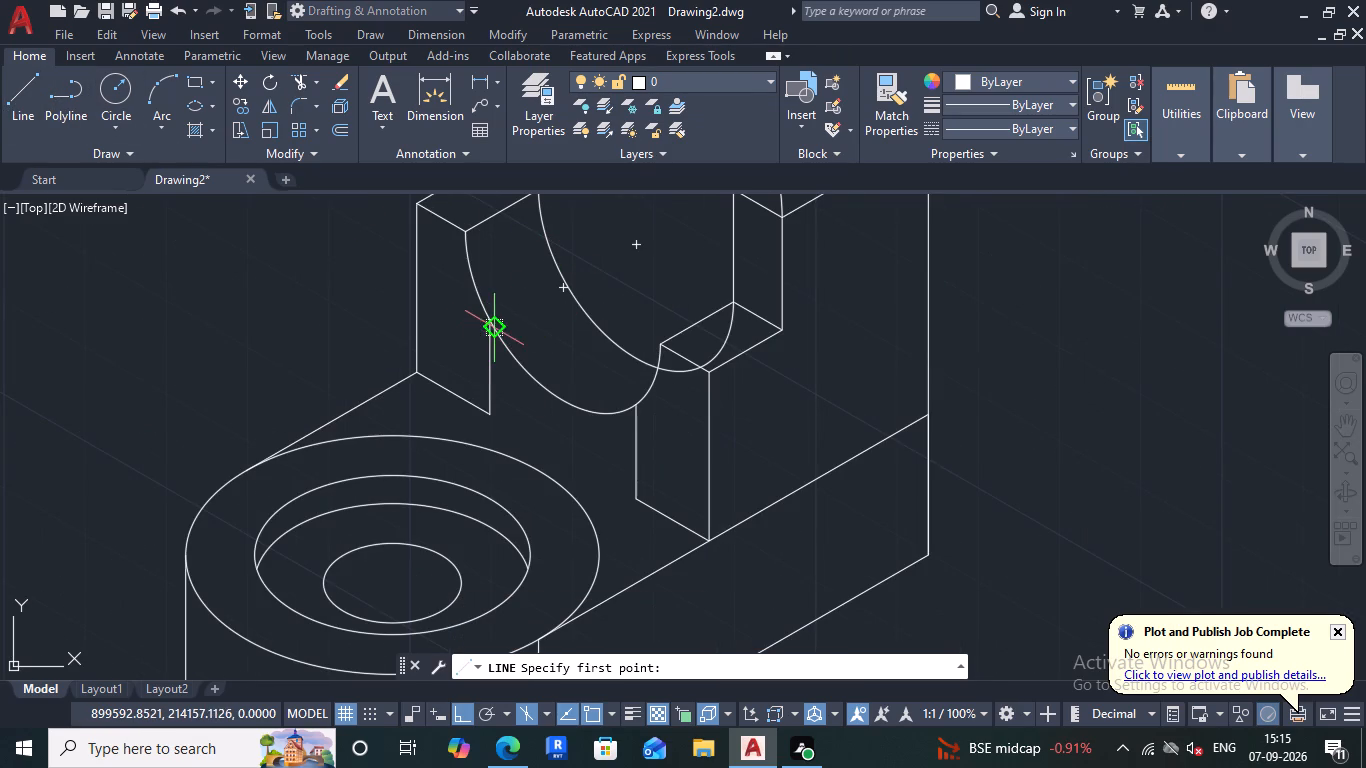
pyautogui.scroll(1, 486, 321)
pyautogui.scroll(-1, 486, 321)
pyautogui.scroll(3, 486, 321)
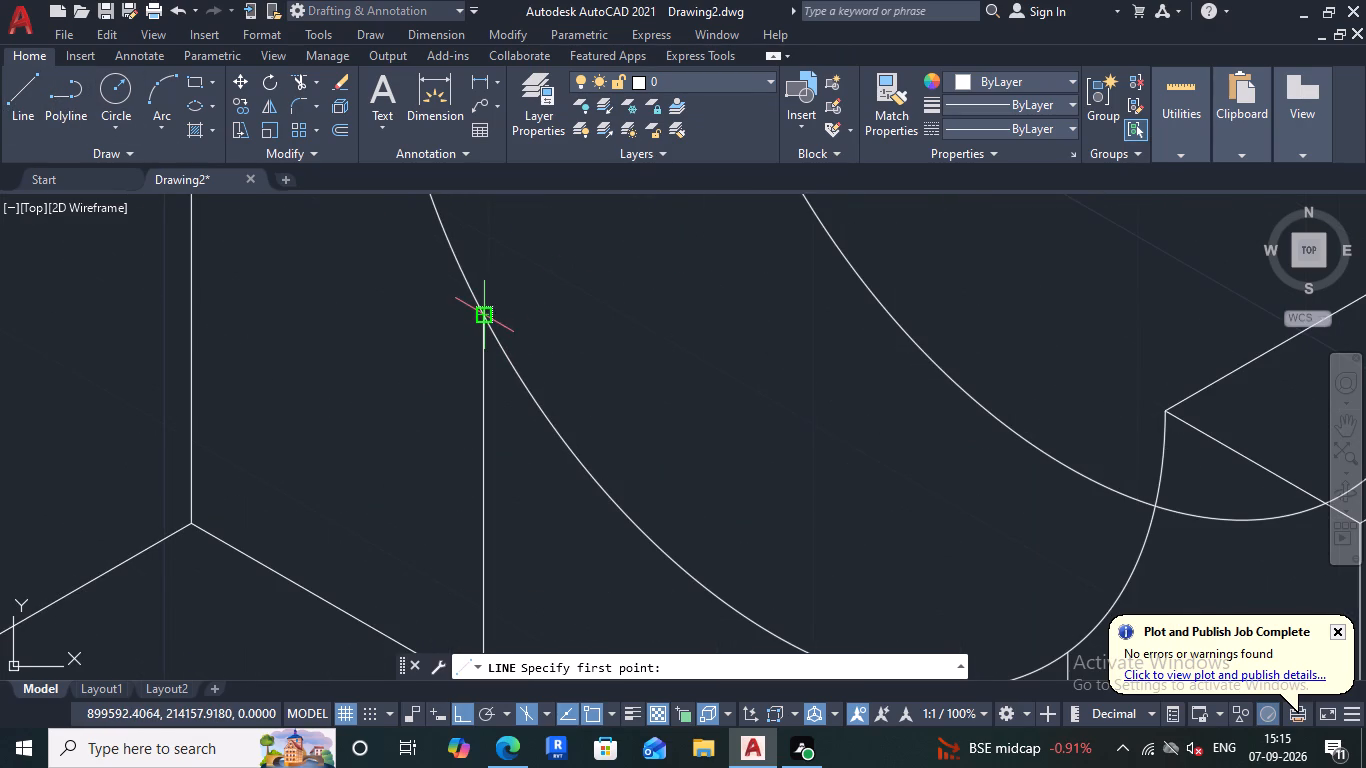
pyautogui.click(483, 316)
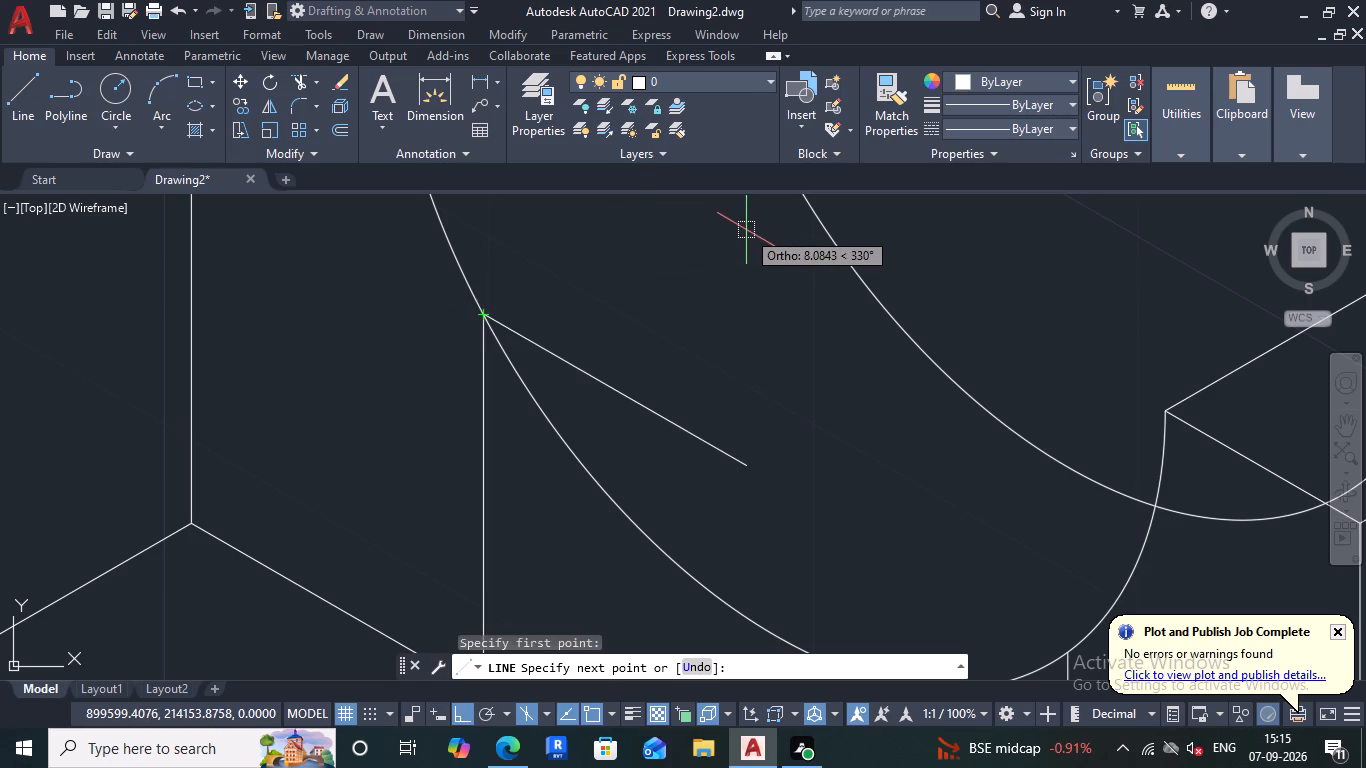
pyautogui.press('F5')
pyautogui.moveTo(787, 231); pyautogui.dragTo(609, 530, button='middle')
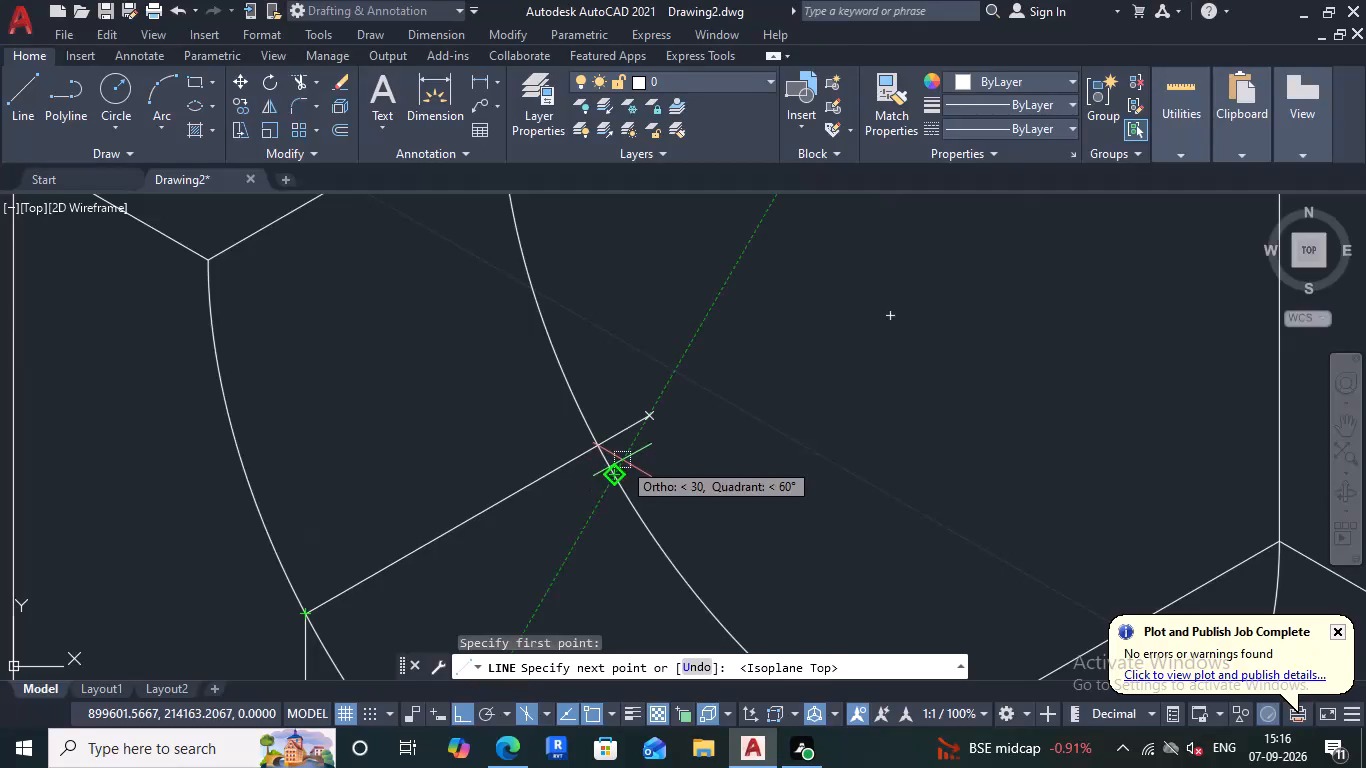
pyautogui.click(667, 433)
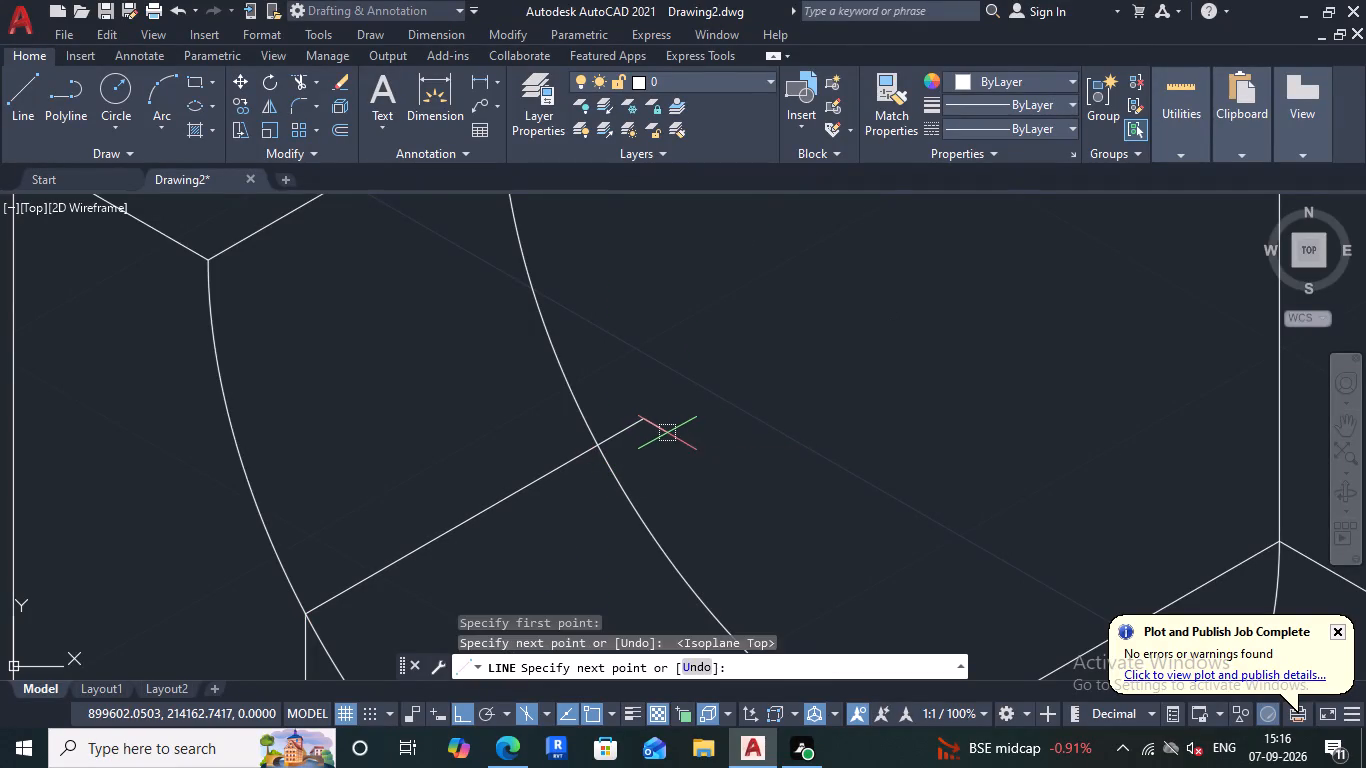
pyautogui.press('Escape')
# Trim the 30° line's overhang beyond the rear arc.
pyautogui.click(295, 78)
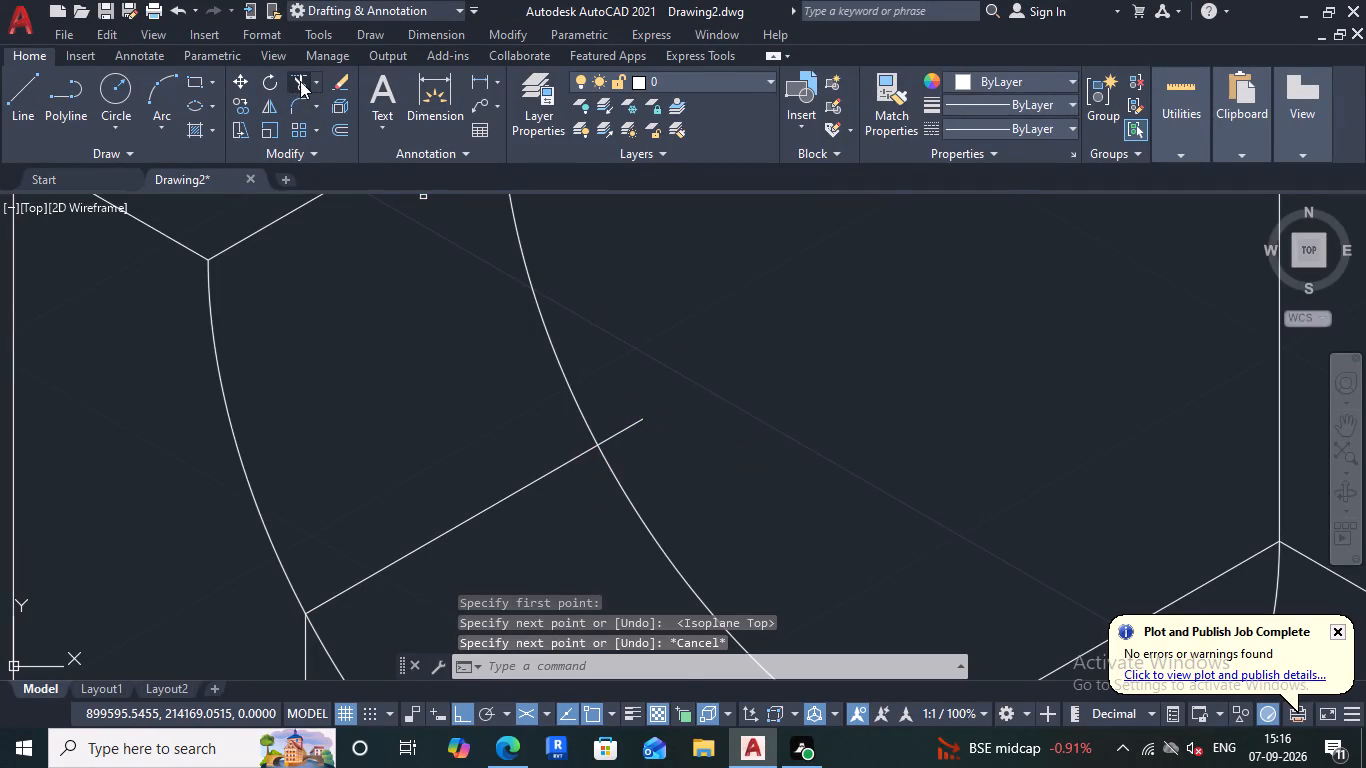
pyautogui.moveTo(620, 388); pyautogui.dragTo(710, 454)
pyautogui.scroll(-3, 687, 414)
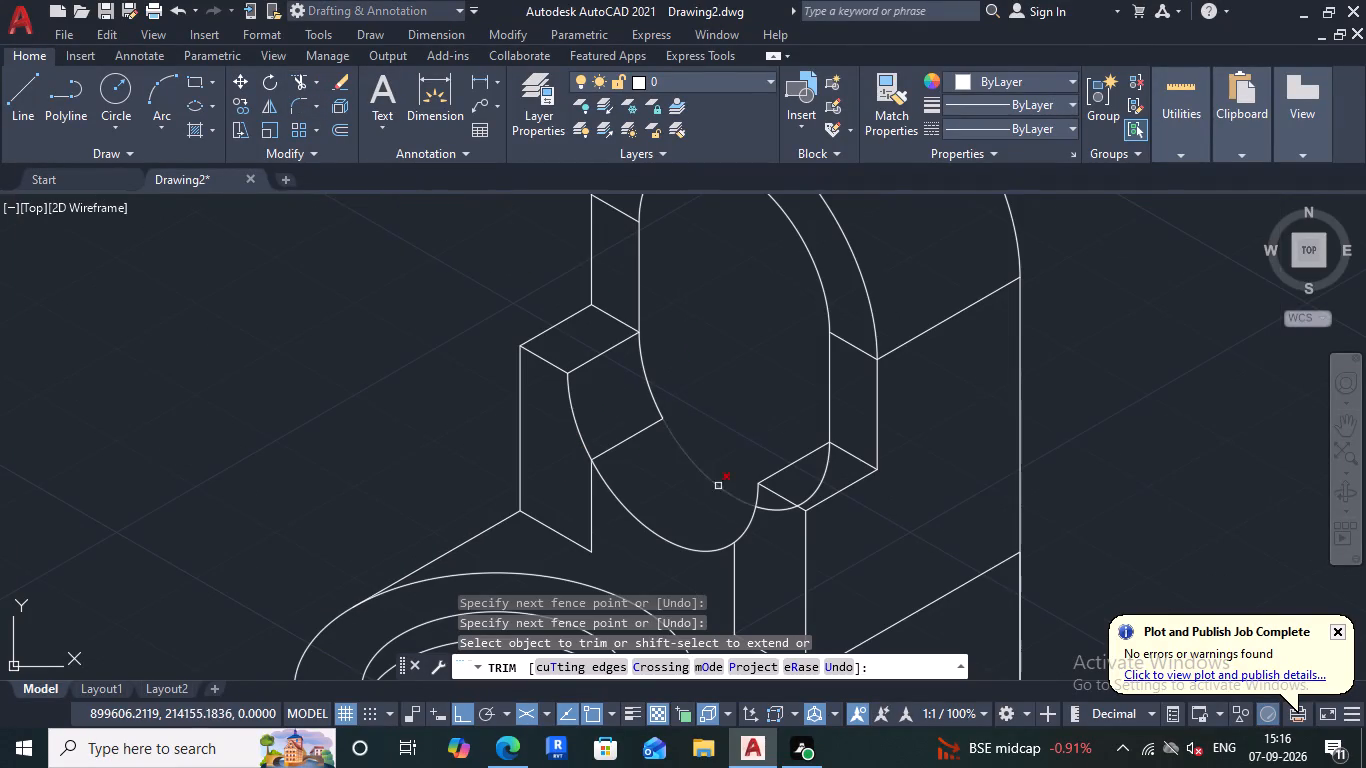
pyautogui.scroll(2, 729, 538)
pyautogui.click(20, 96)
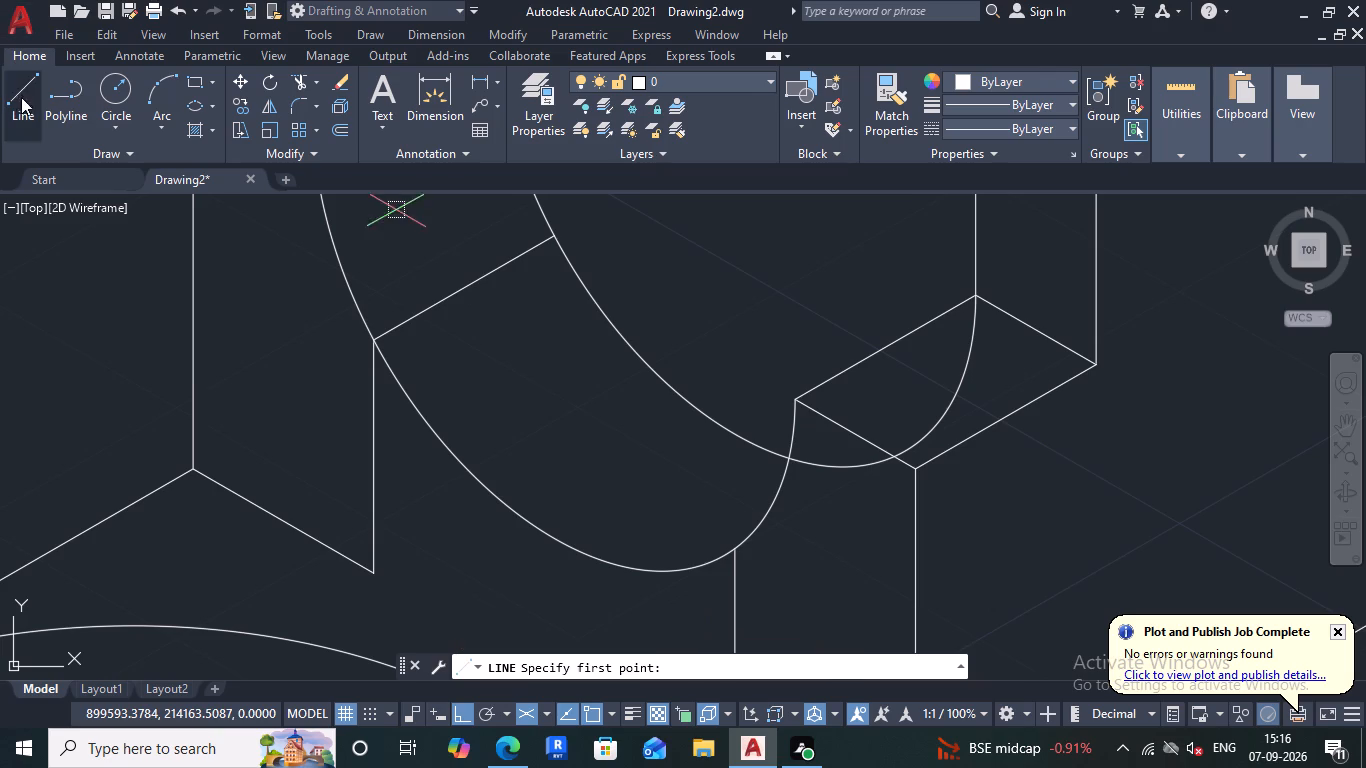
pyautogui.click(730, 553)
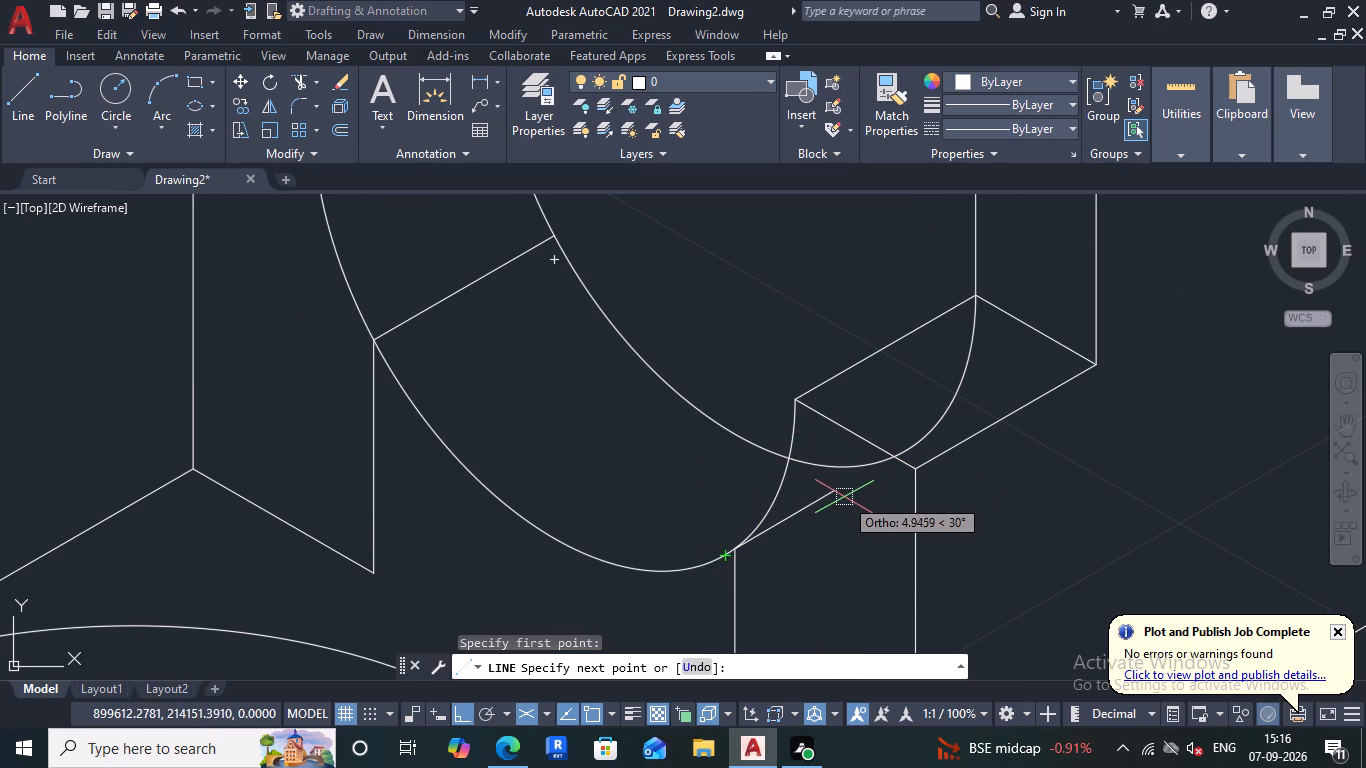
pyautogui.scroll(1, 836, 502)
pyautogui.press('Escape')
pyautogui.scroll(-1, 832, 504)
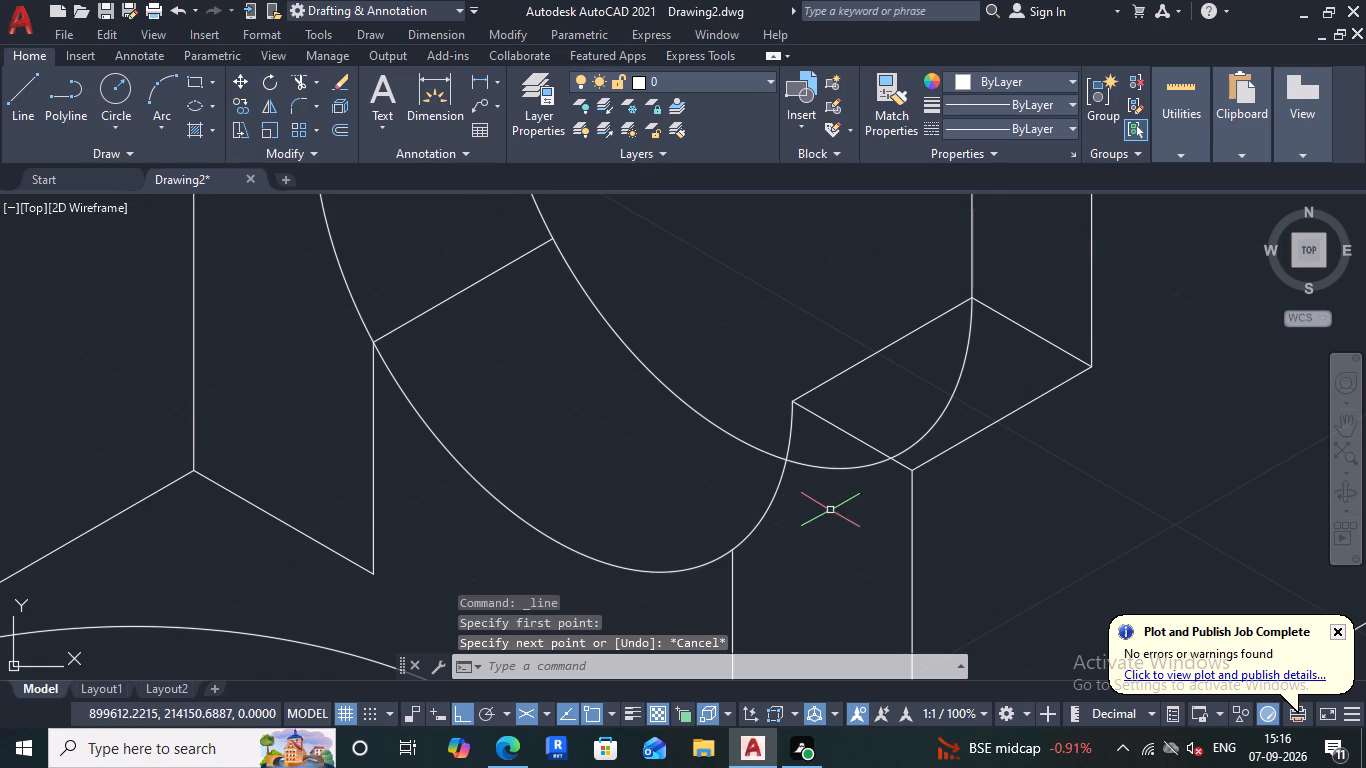
# Trim the rear arc's portions behind and across the right step, and the front arc between the two steps' inner vertical edges.
pyautogui.click(305, 84)
pyautogui.moveTo(838, 463); pyautogui.dragTo(829, 522)
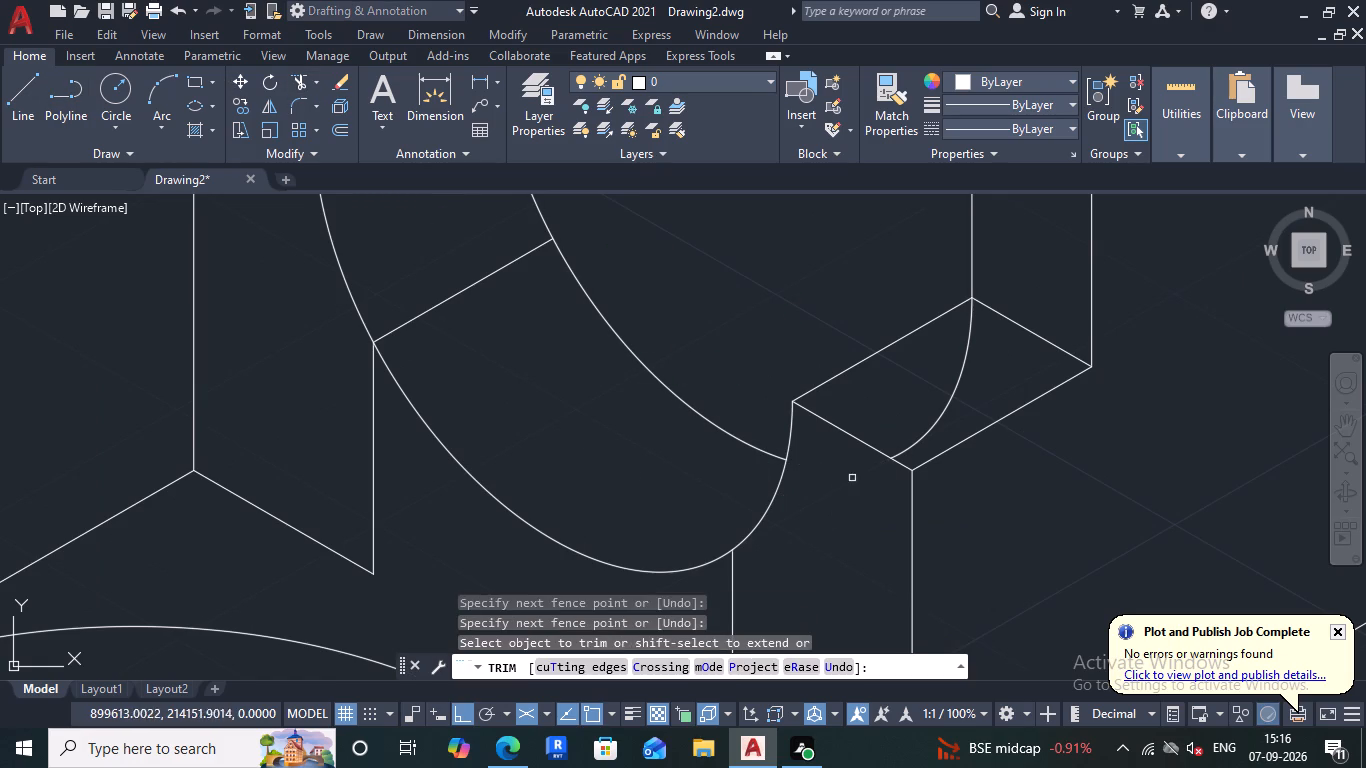
pyautogui.moveTo(922, 385); pyautogui.dragTo(1019, 366)
pyautogui.scroll(-2, 958, 362)
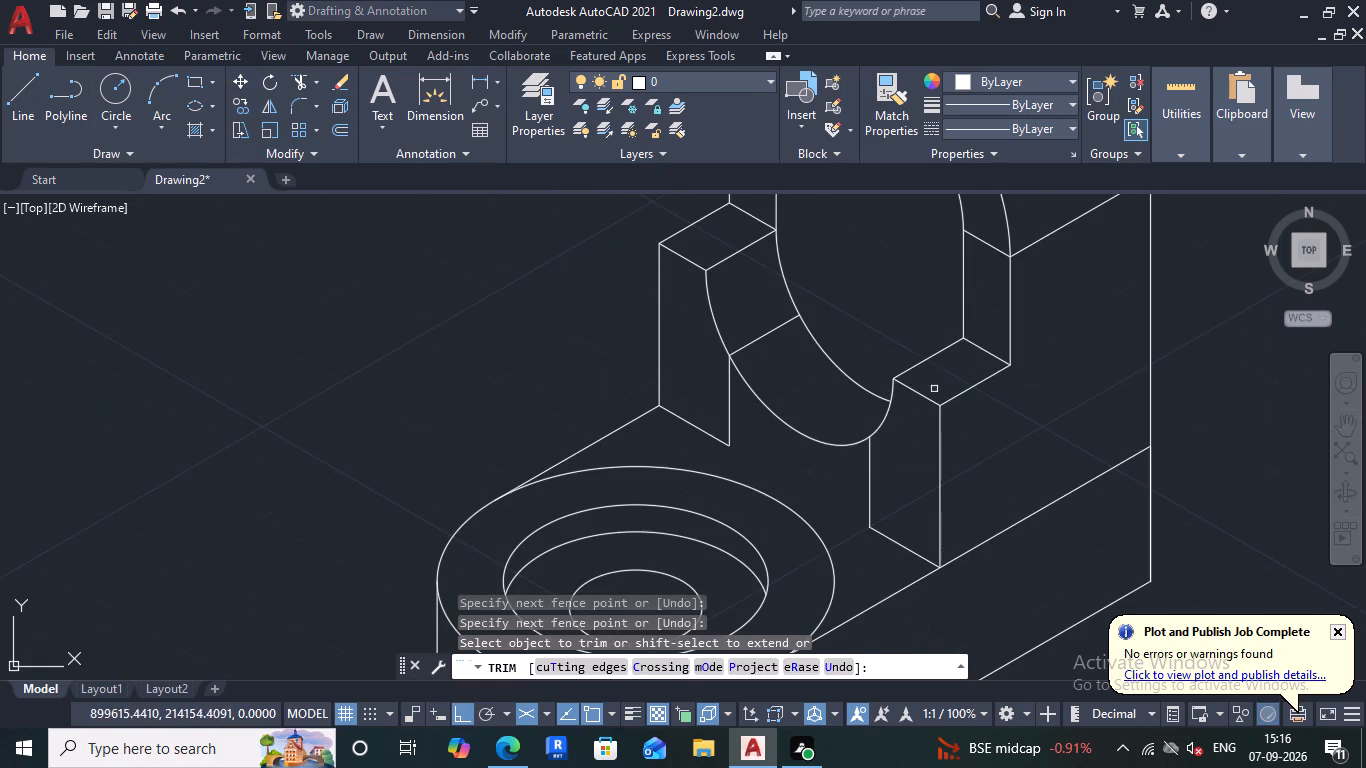
pyautogui.scroll(-2, 845, 316)
pyautogui.scroll(1, 839, 297)
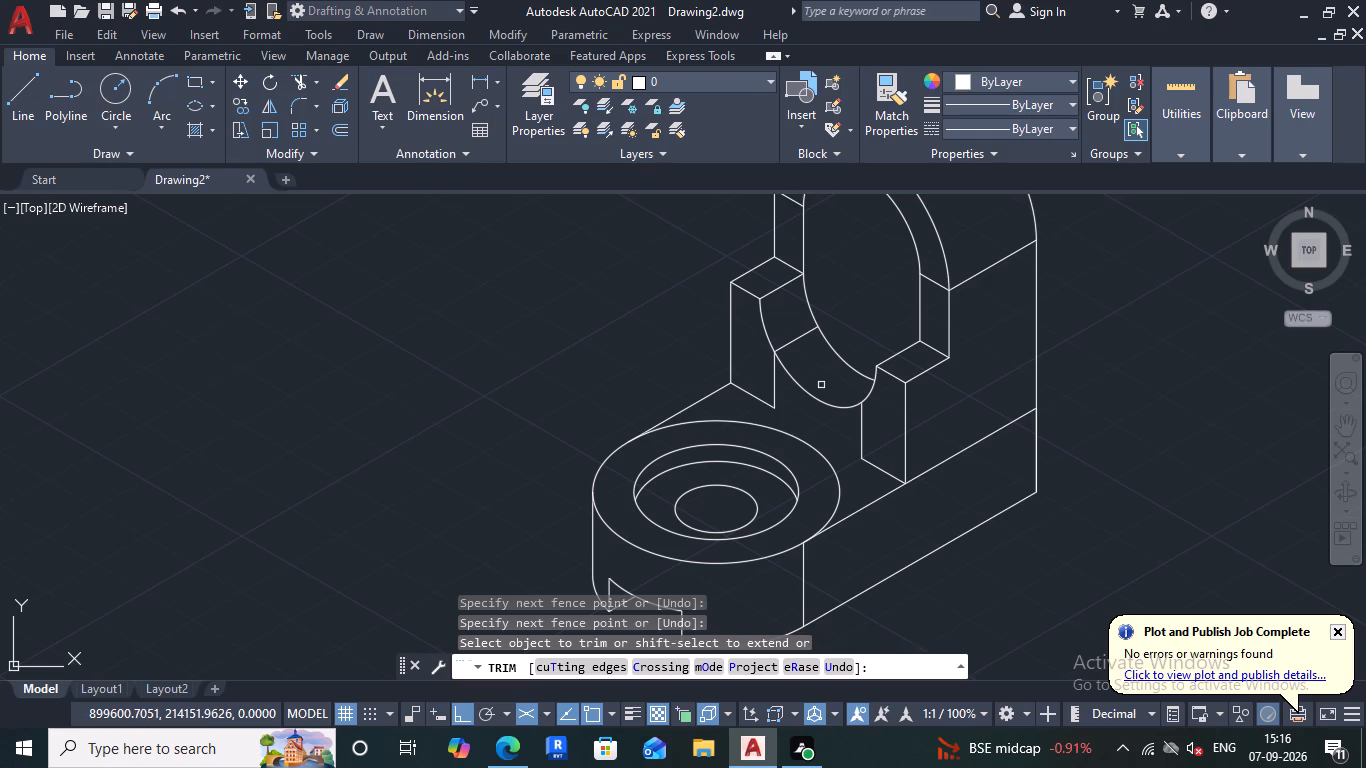
pyautogui.moveTo(826, 385); pyautogui.dragTo(805, 420)
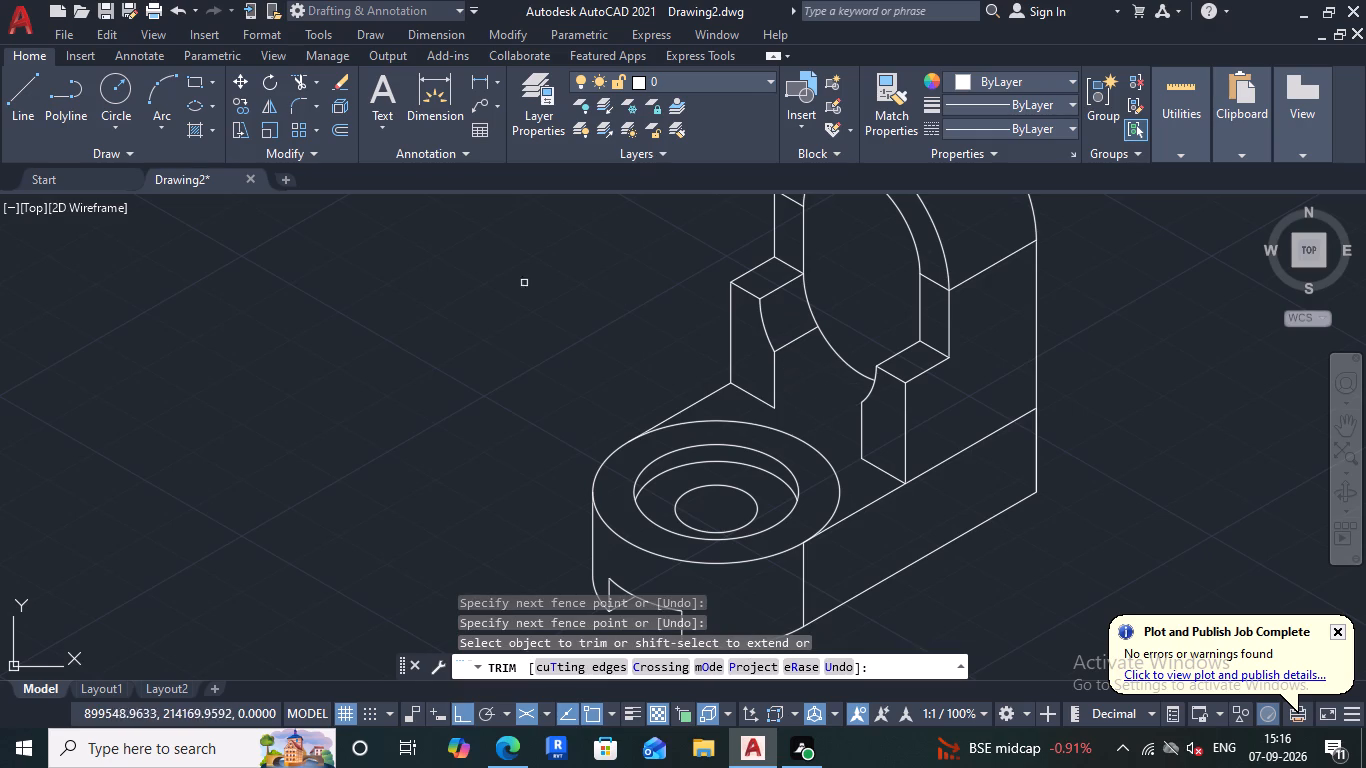
# Draw a right-isoplane vertical line downward from where the left step's 30° edge meets the rear arc.
pyautogui.click(18, 105)
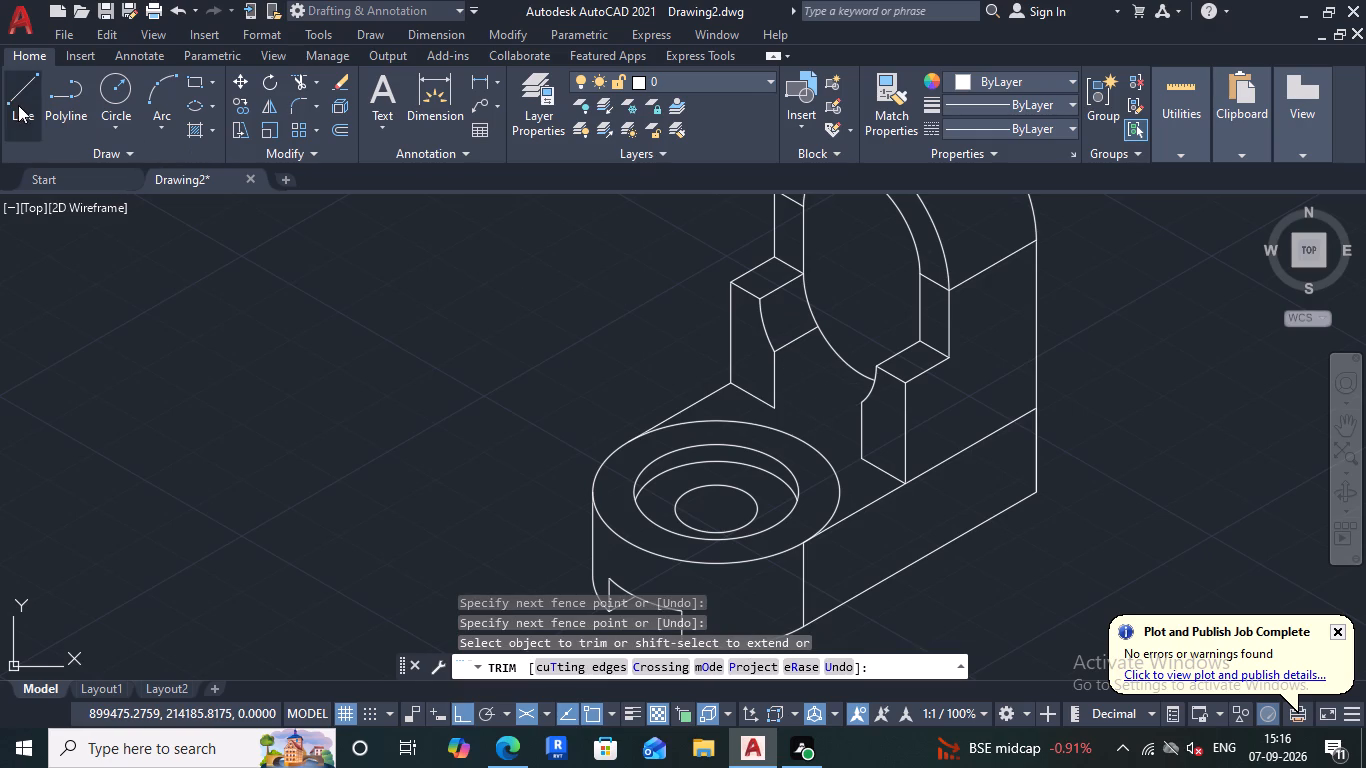
pyautogui.click(815, 330)
pyautogui.press('F5')
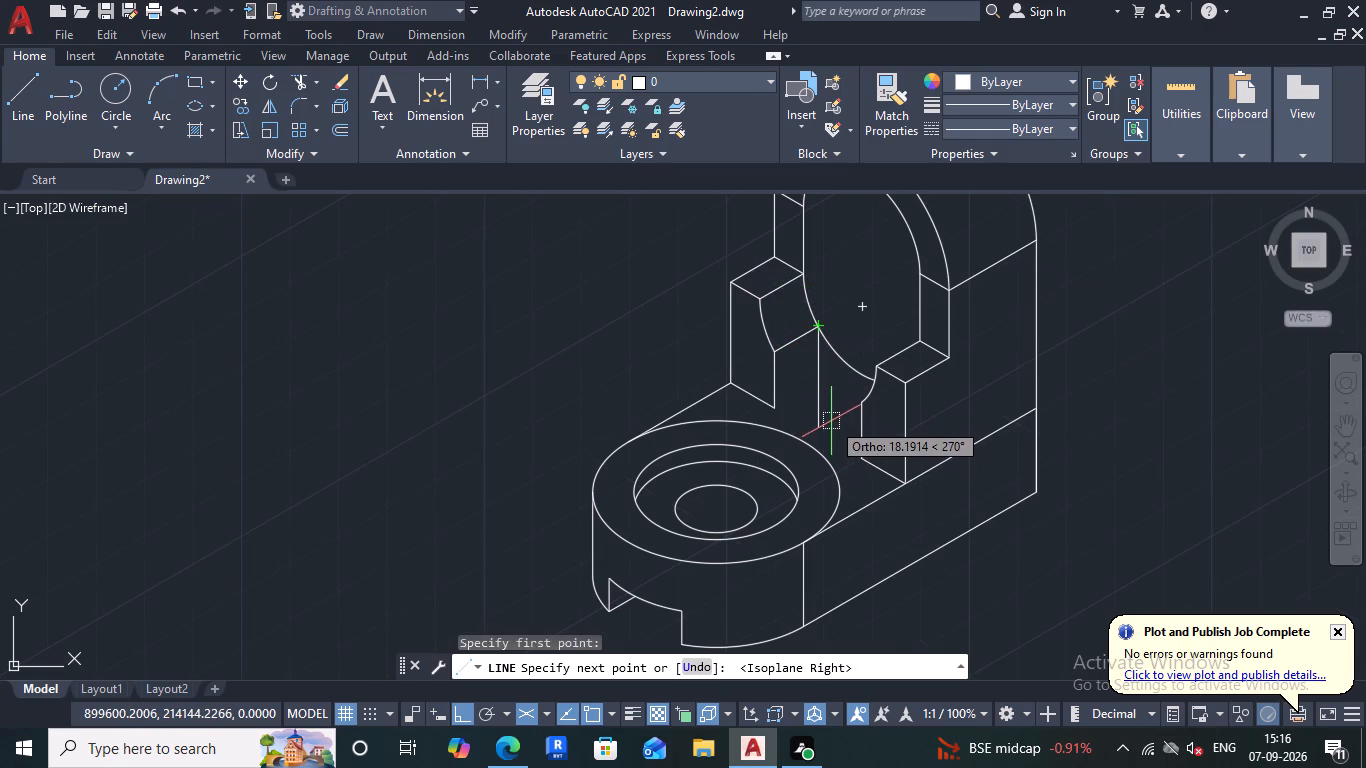
pyautogui.scroll(4, 829, 409)
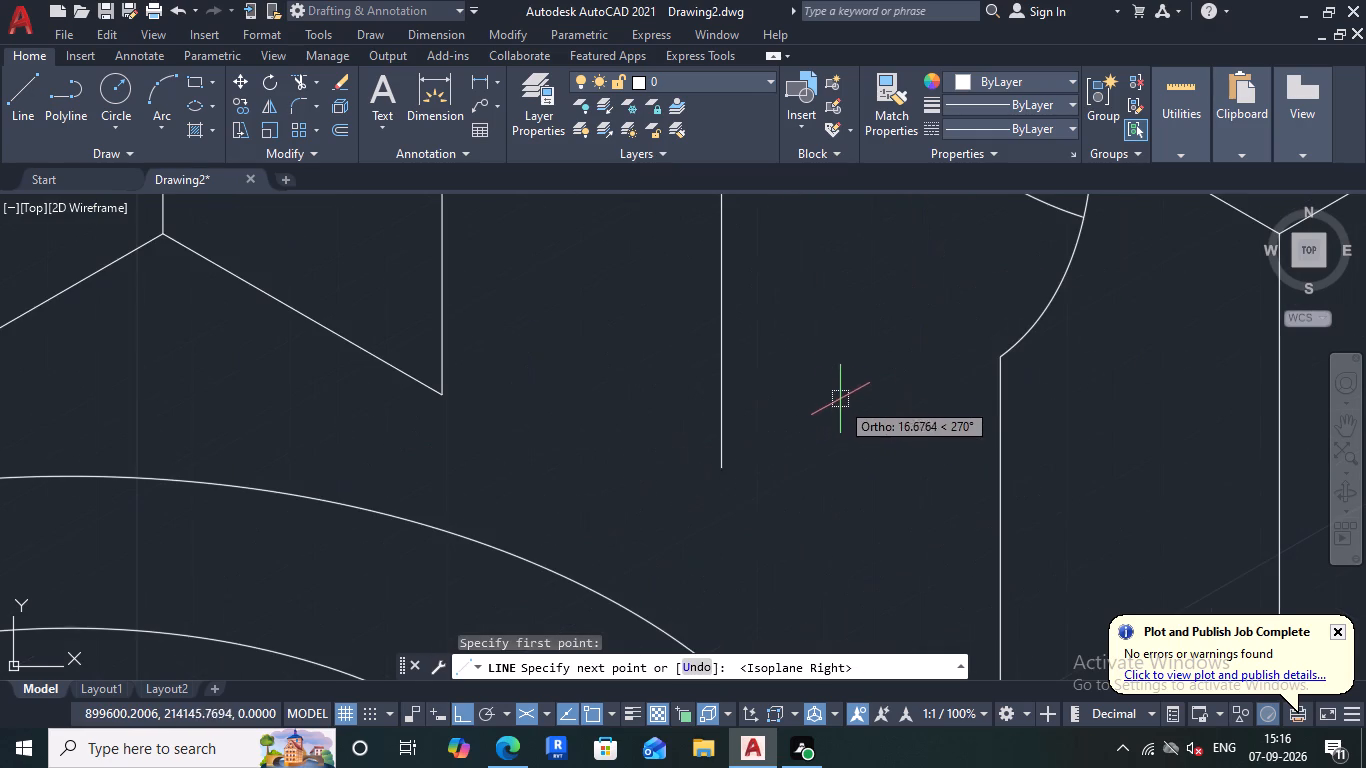
pyautogui.click(802, 348)
pyautogui.press('Escape')
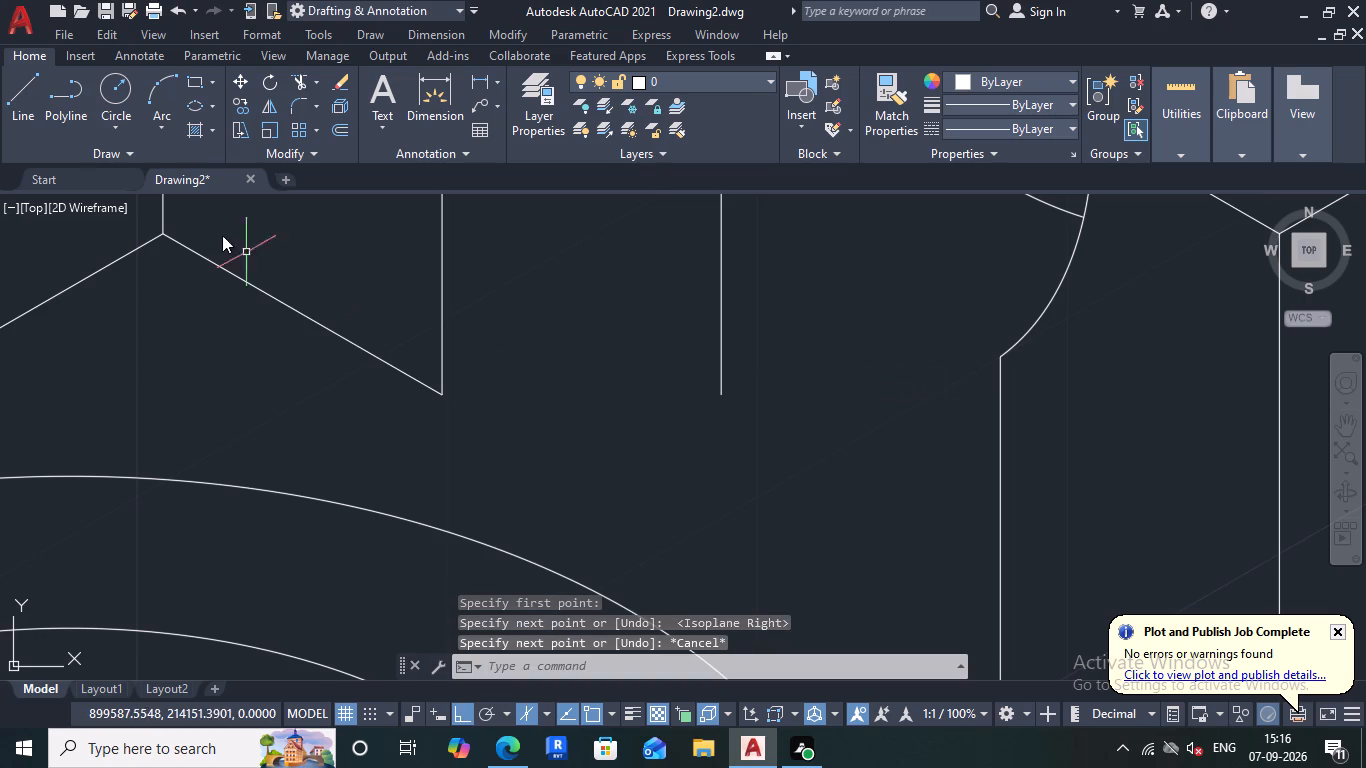
# Draw a 30° line from the bottom corner of the left step's inner vertical edge to just past the vertical line behind it.
pyautogui.click(21, 84)
pyautogui.click(441, 393)
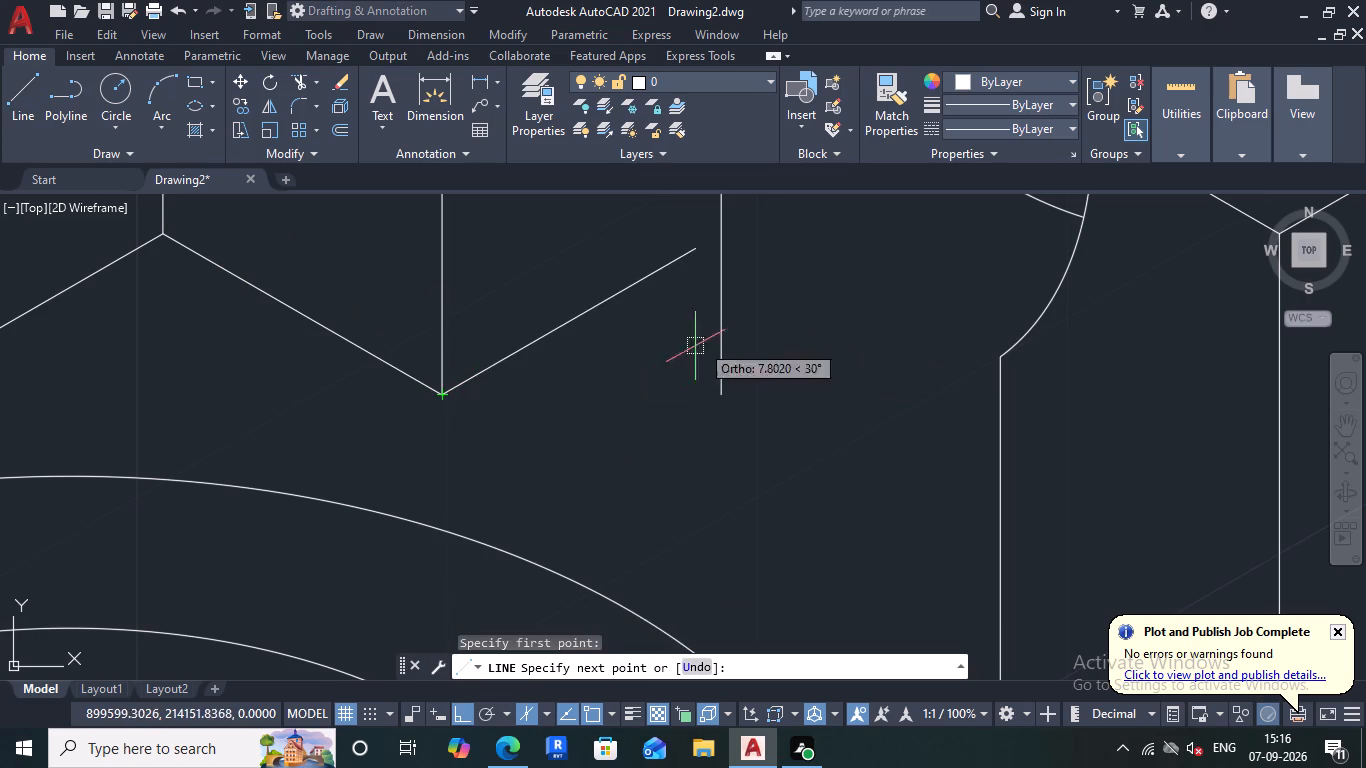
pyautogui.click(775, 304)
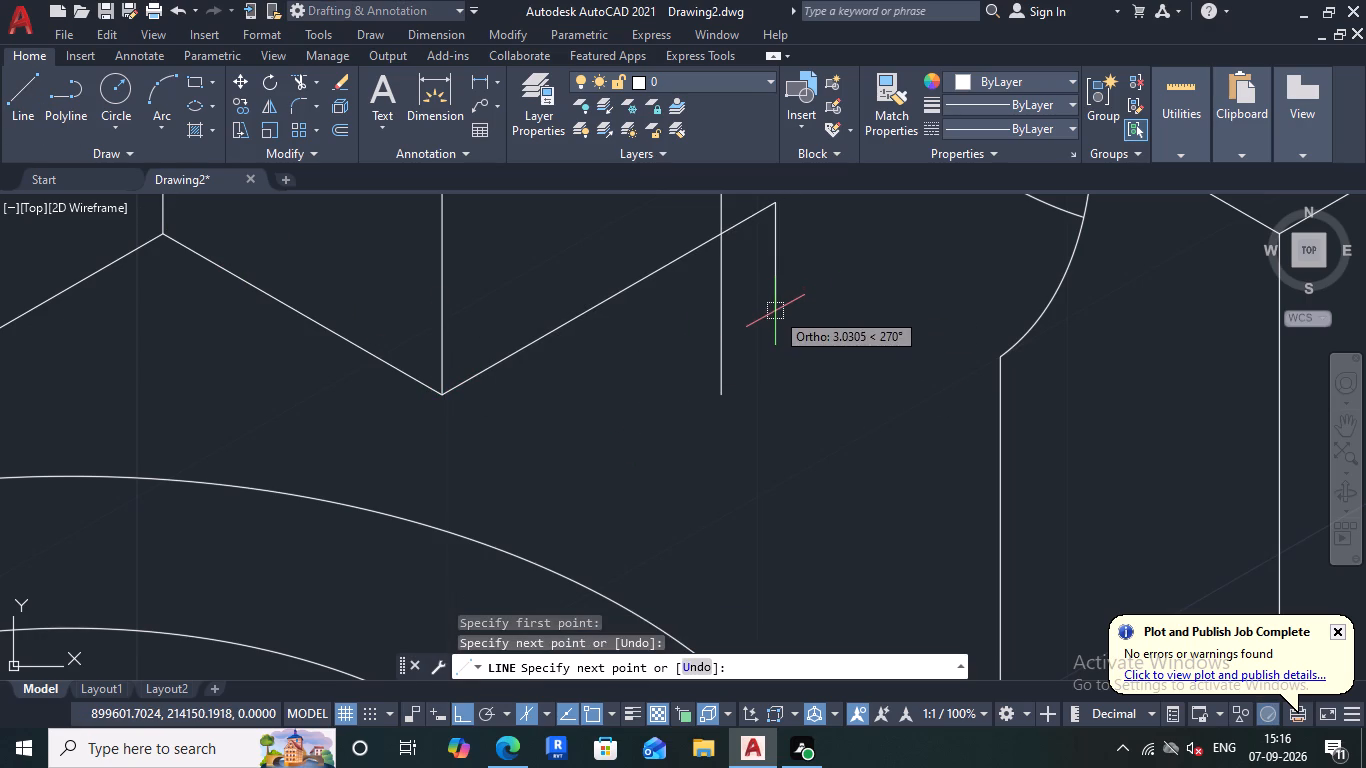
pyautogui.press('space')
# In the left isoplane, draw a 330° line about 10.8 long from that line's intersection with the vertical to past the right step's inner edge.
pyautogui.scroll(-2, 781, 316)
pyautogui.click(35, 97)
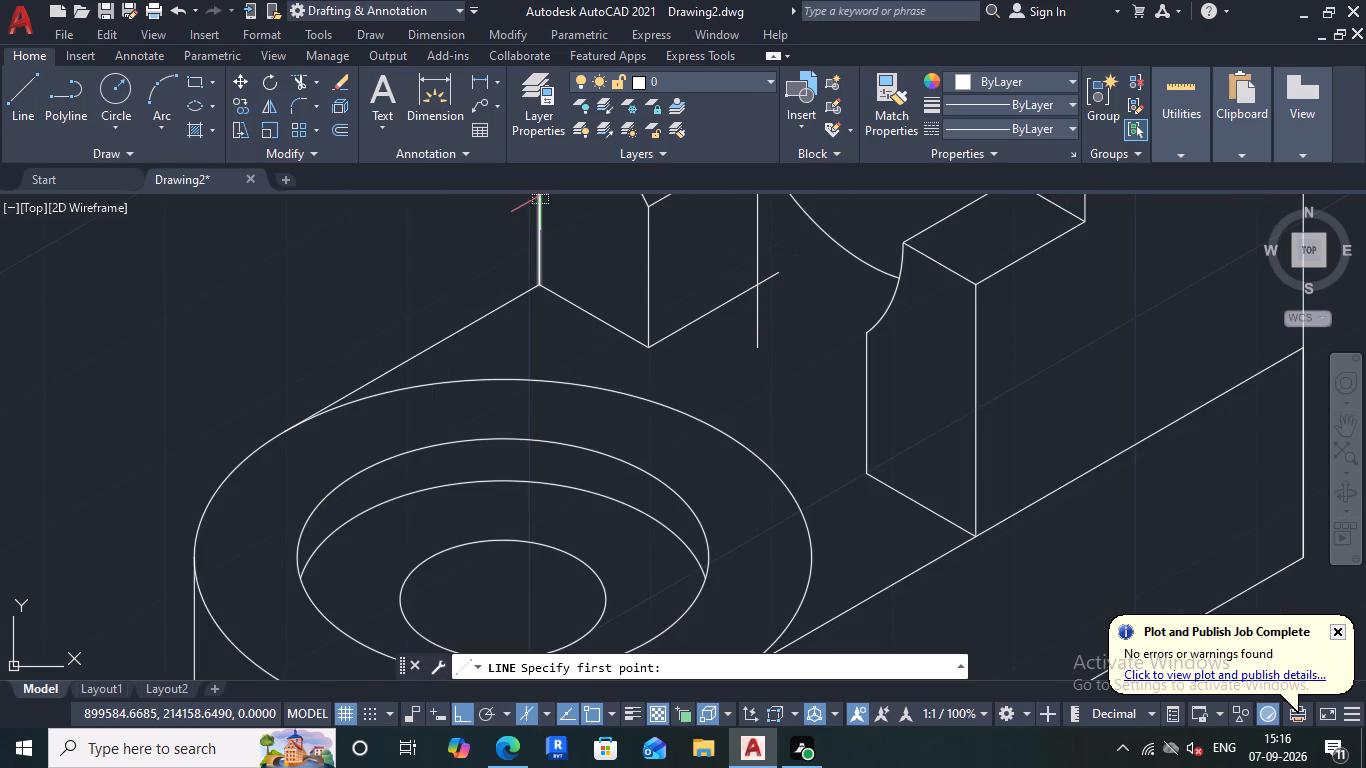
pyautogui.click(756, 289)
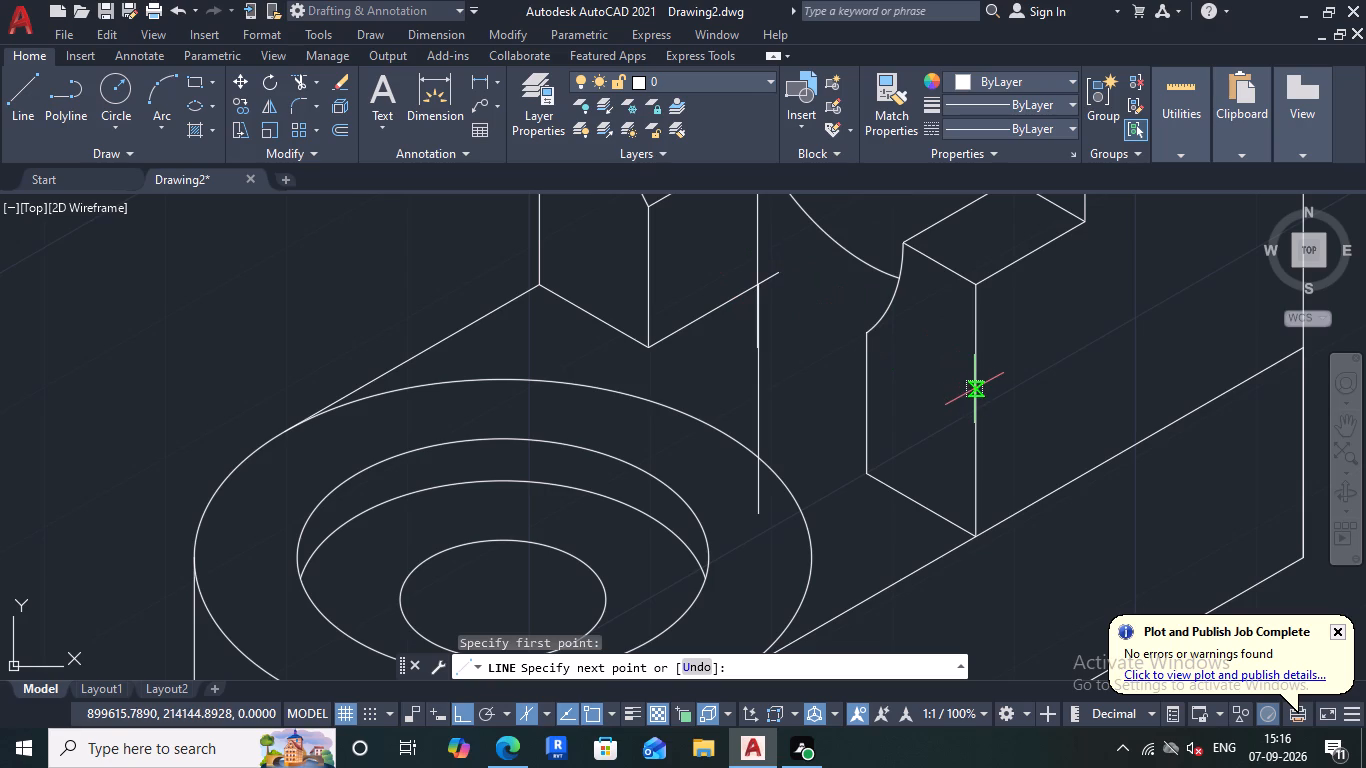
pyautogui.press('F5')
pyautogui.scroll(4, 884, 356)
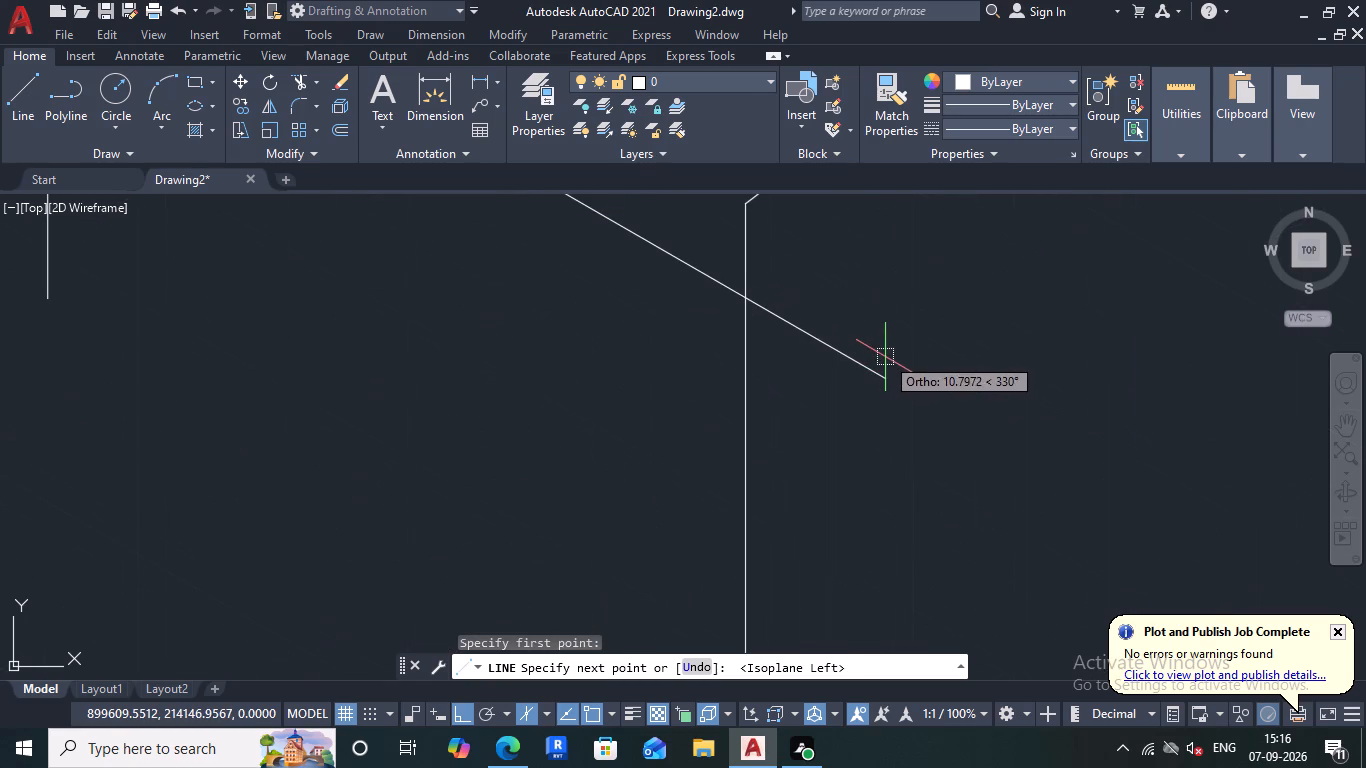
pyautogui.click(885, 357)
pyautogui.press('Escape')
# Trim the overhangs of the 330° line beyond the right step's edge and of the 30° and vertical lines beyond their intersection.
pyautogui.click(304, 84)
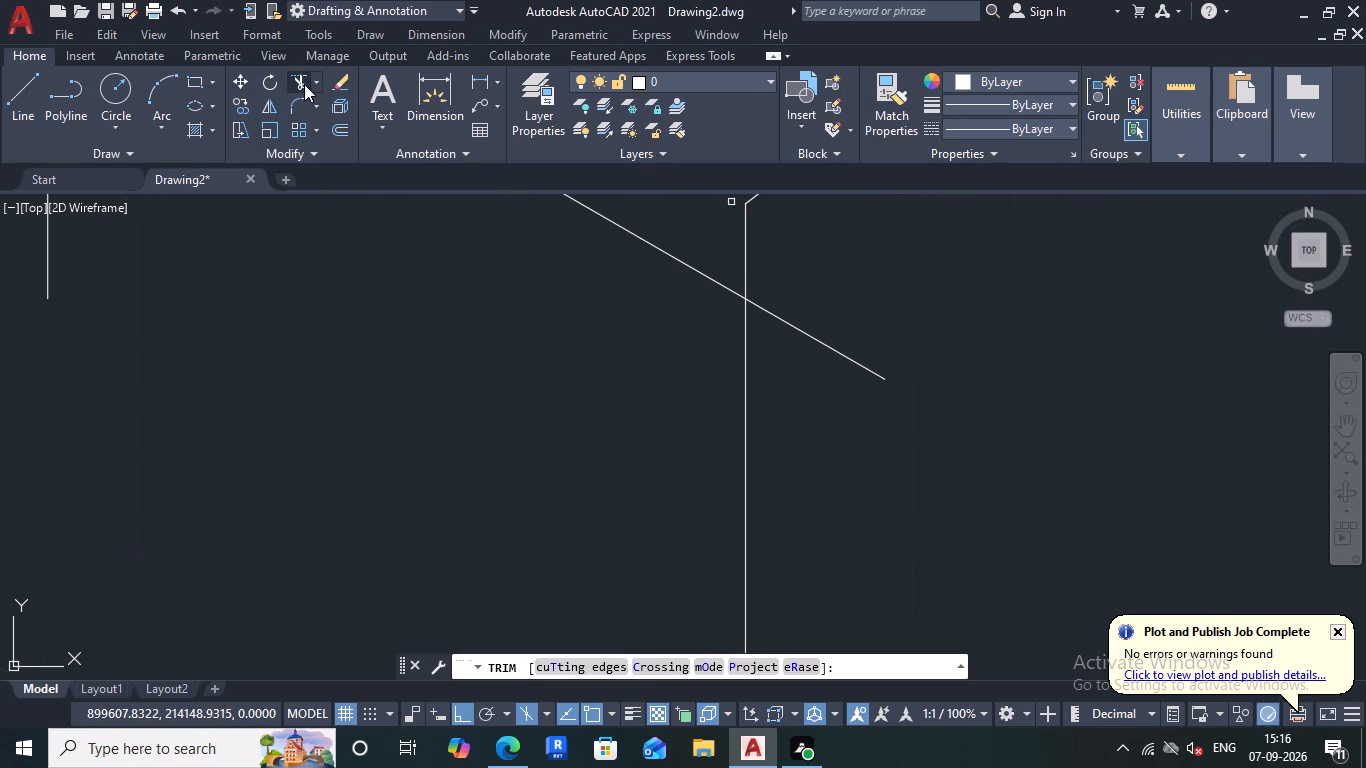
pyautogui.moveTo(813, 314); pyautogui.dragTo(831, 421)
pyautogui.scroll(-2, 808, 387)
pyautogui.scroll(1, 808, 389)
pyautogui.scroll(-1, 808, 390)
pyautogui.scroll(-2, 564, 341)
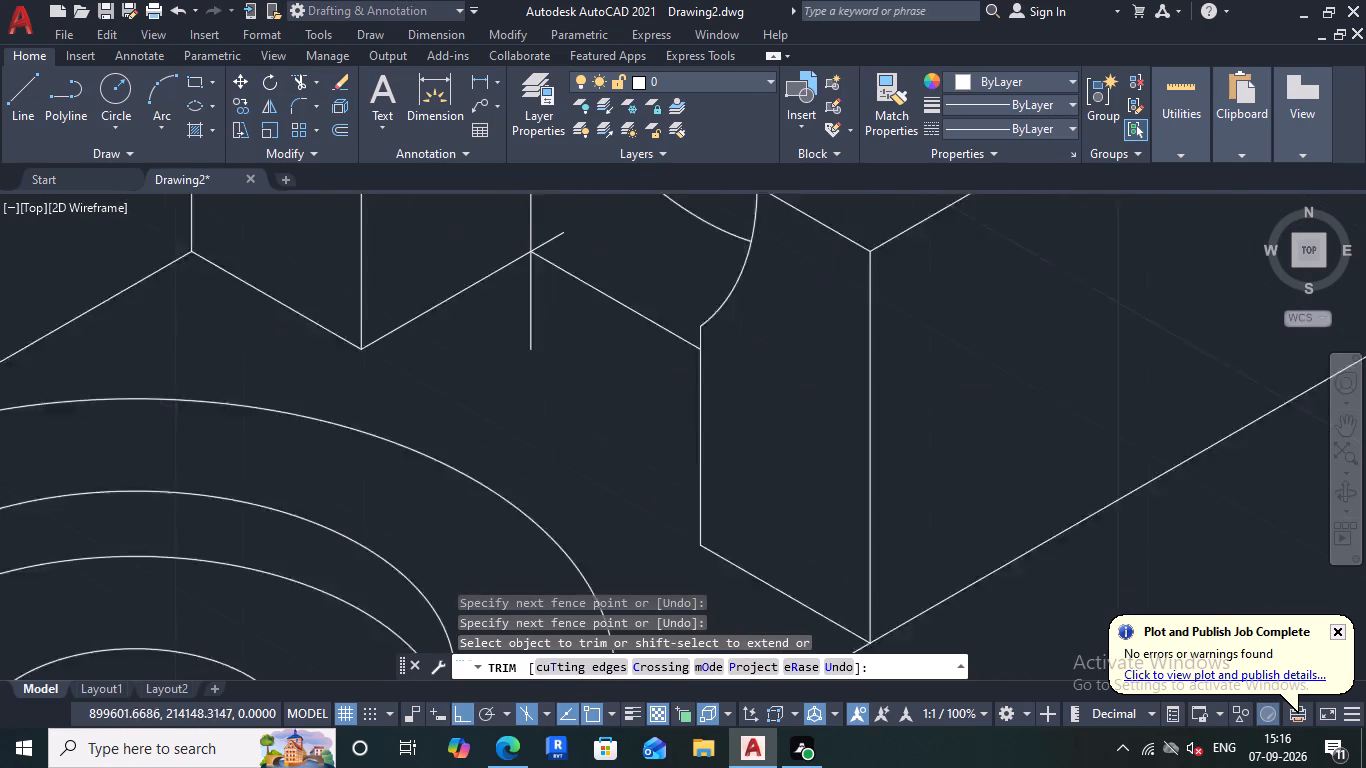
pyautogui.scroll(-1, 569, 349)
pyautogui.scroll(2, 565, 296)
pyautogui.moveTo(546, 316); pyautogui.dragTo(596, 358)
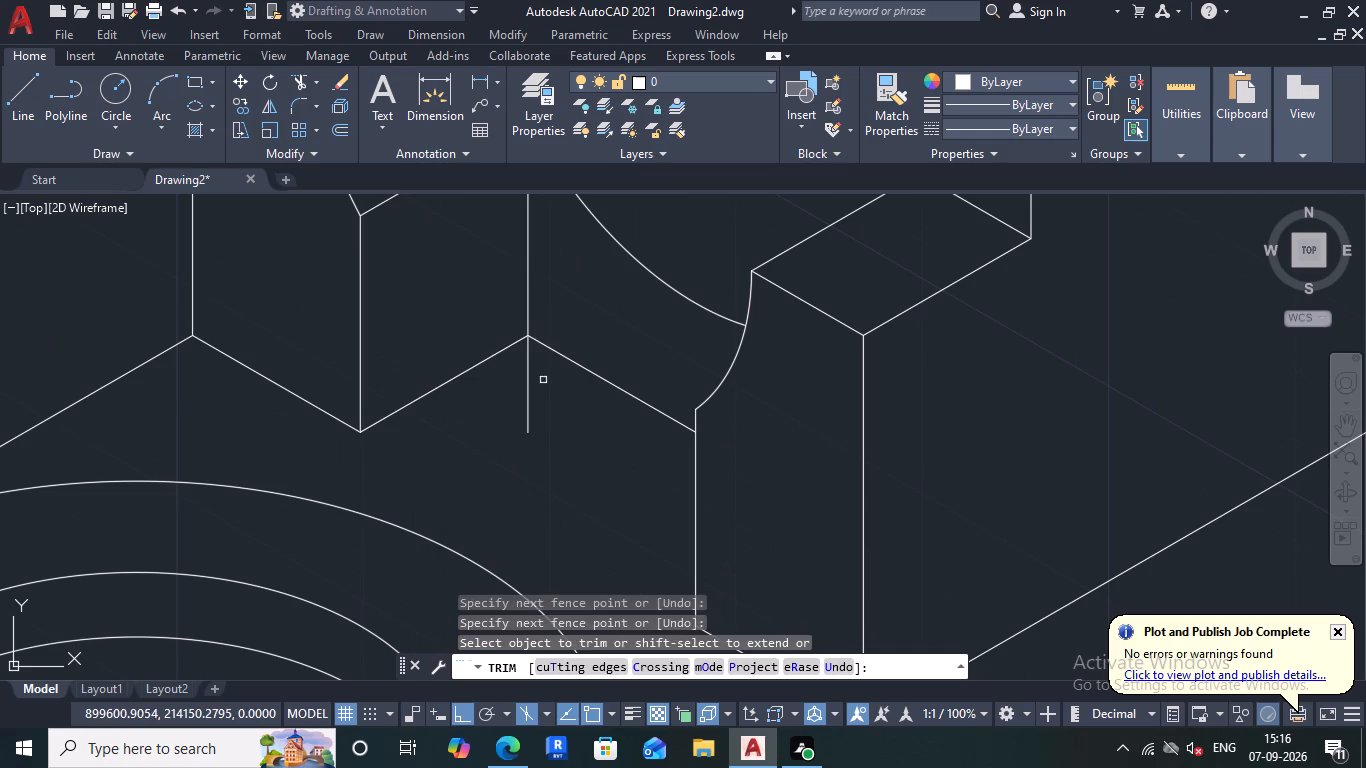
pyautogui.moveTo(531, 379); pyautogui.dragTo(506, 405)
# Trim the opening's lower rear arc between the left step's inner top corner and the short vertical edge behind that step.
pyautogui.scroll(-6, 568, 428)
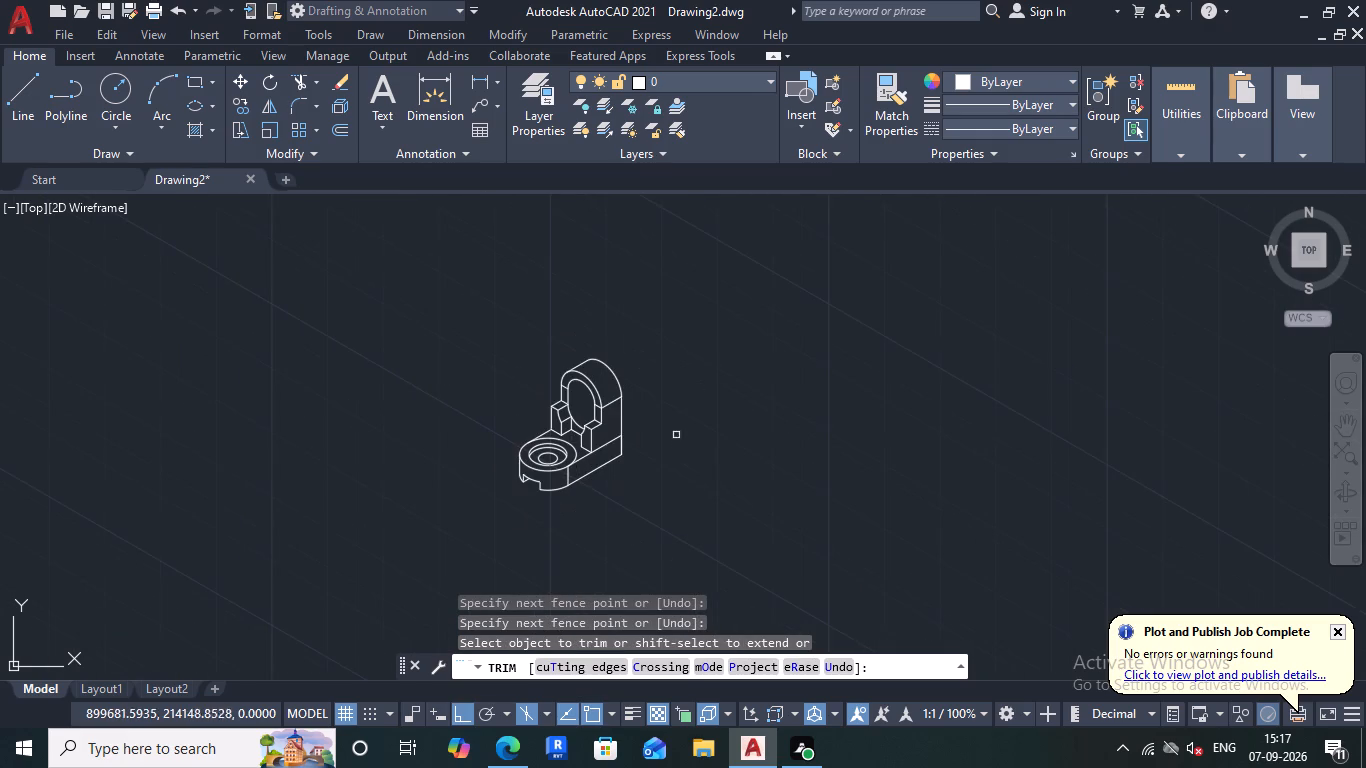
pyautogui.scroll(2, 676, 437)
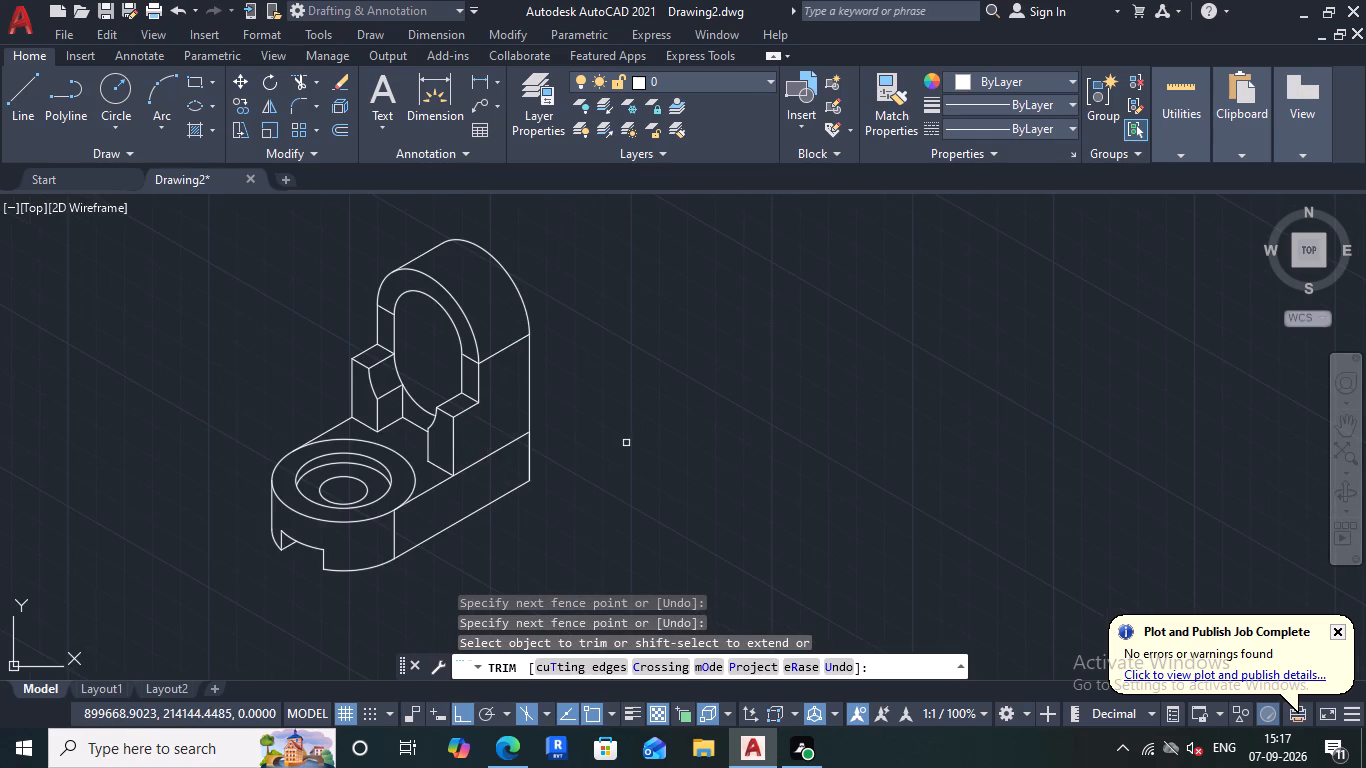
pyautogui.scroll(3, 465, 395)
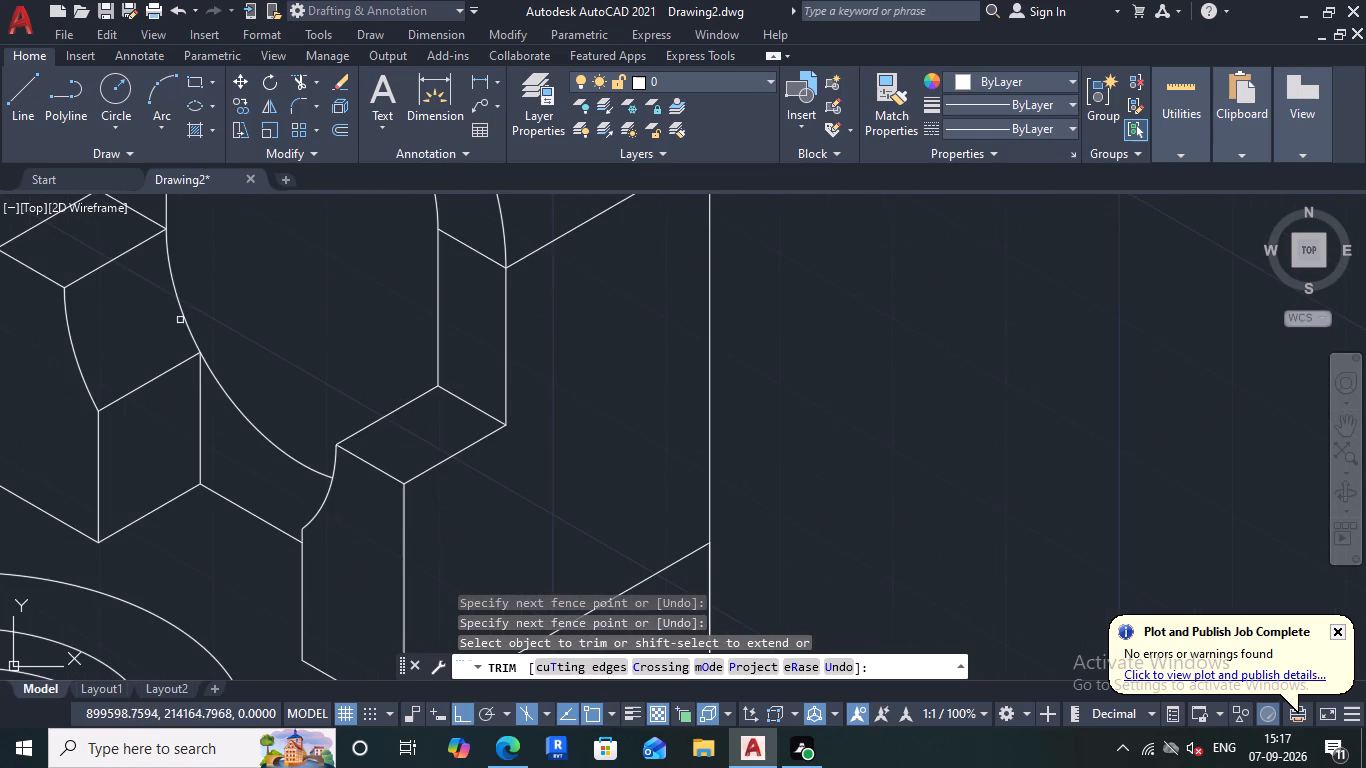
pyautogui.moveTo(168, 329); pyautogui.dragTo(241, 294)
# Examine the whole bracket, especially the upright's opening and the two front steps.
pyautogui.scroll(-3, 255, 306)
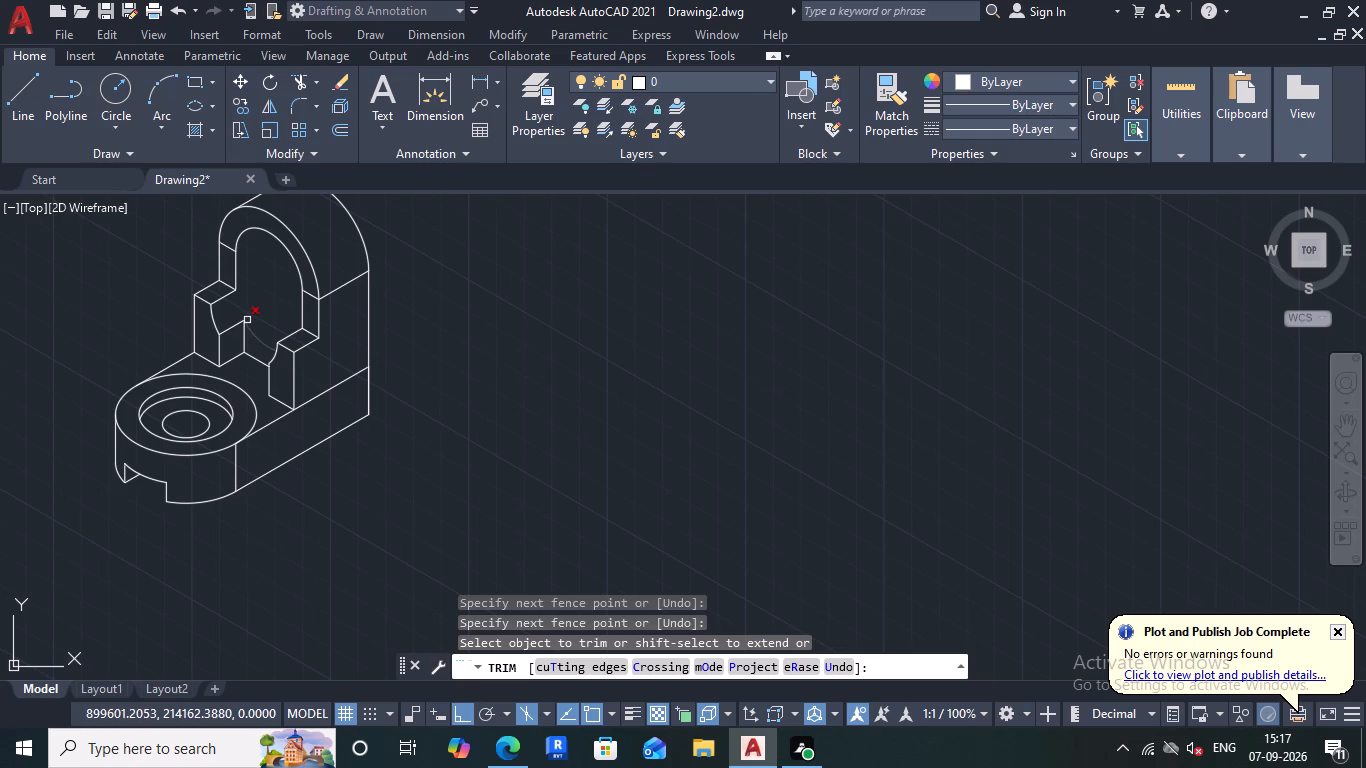
pyautogui.scroll(-1, 246, 322)
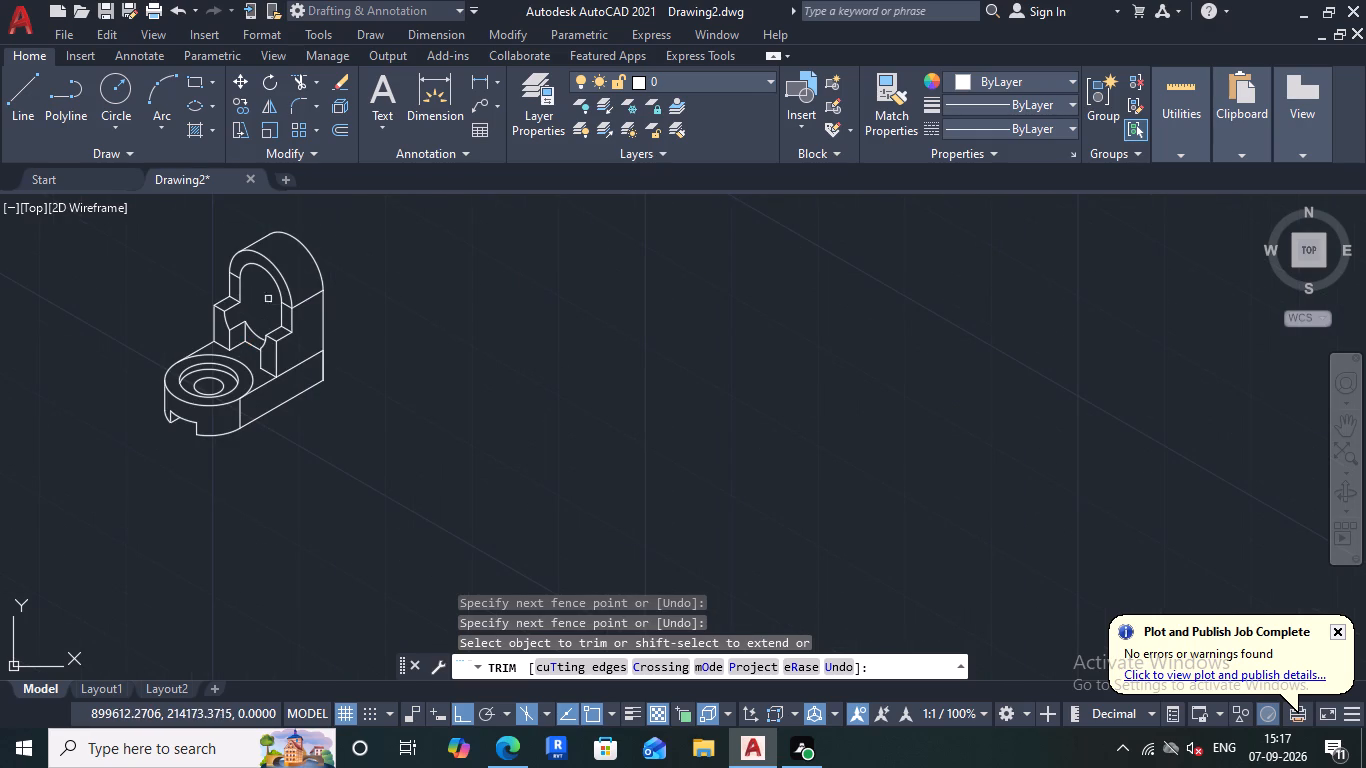
pyautogui.scroll(1, 254, 306)
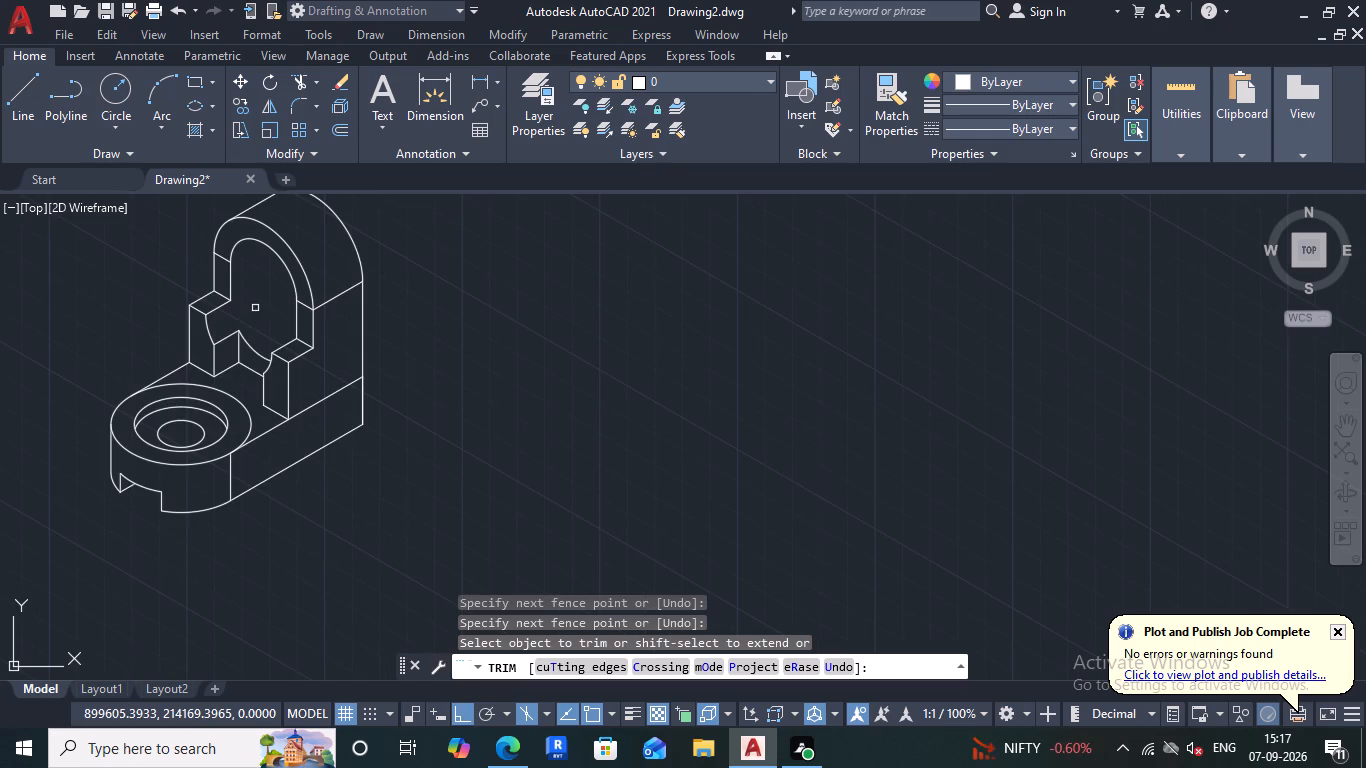
pyautogui.scroll(1, 255, 308)
pyautogui.scroll(-1, 255, 308)
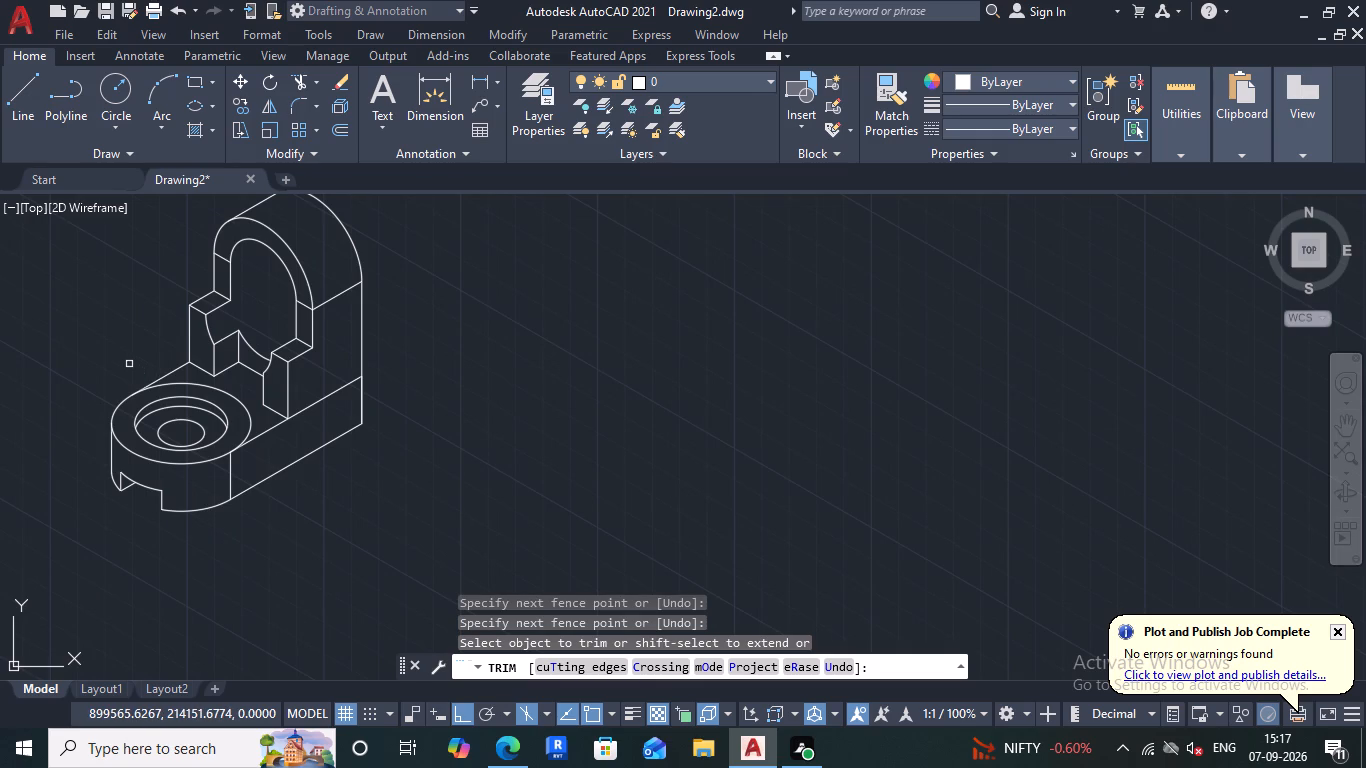
pyautogui.scroll(1, 129, 364)
pyautogui.scroll(-3, 275, 327)
pyautogui.scroll(1, 270, 255)
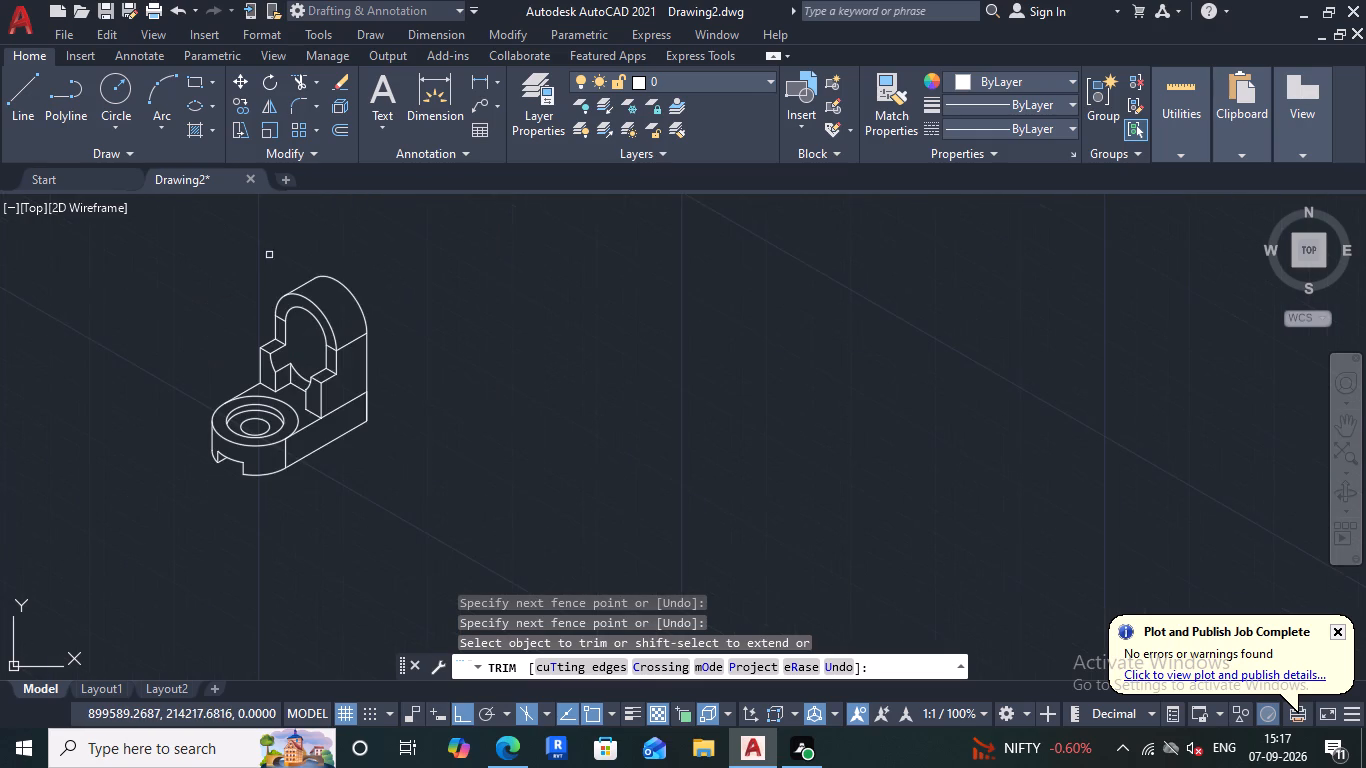
pyautogui.scroll(2, 270, 270)
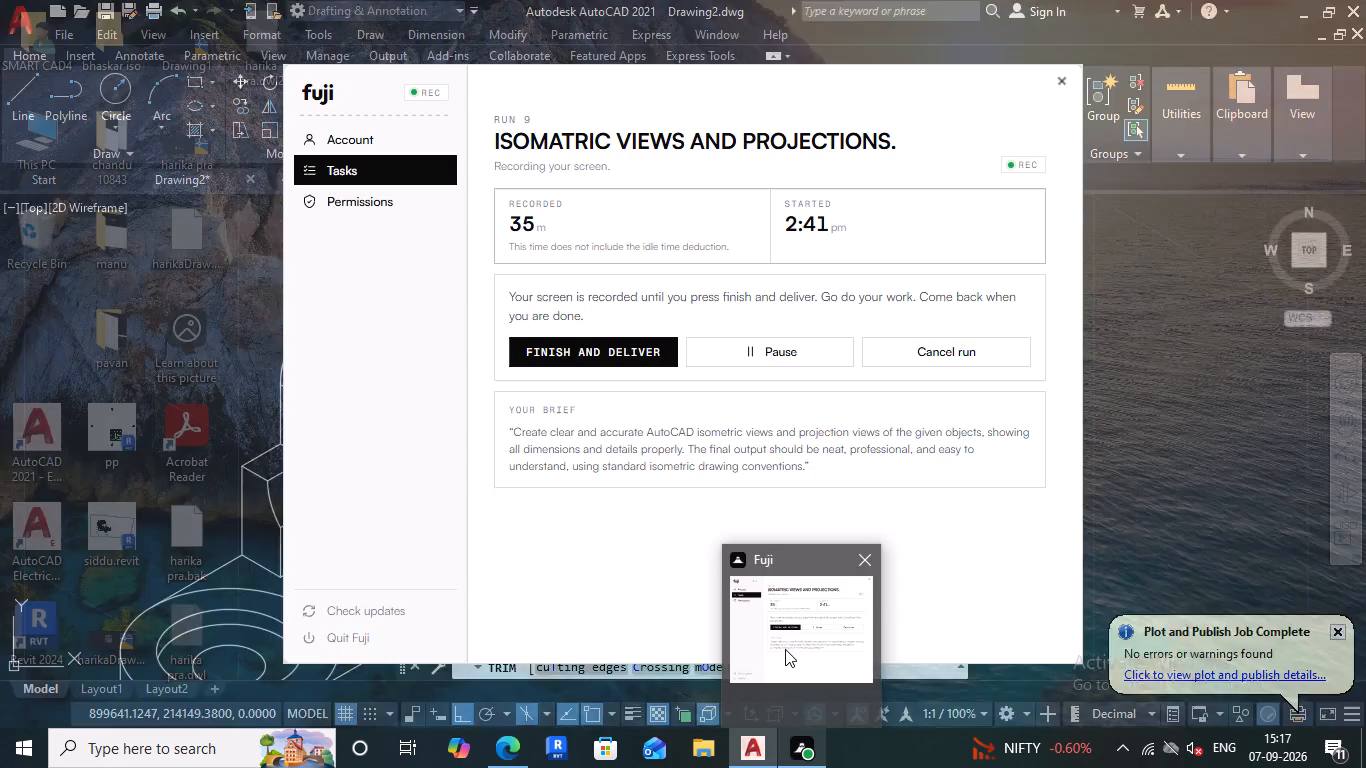
pyautogui.press('Escape')
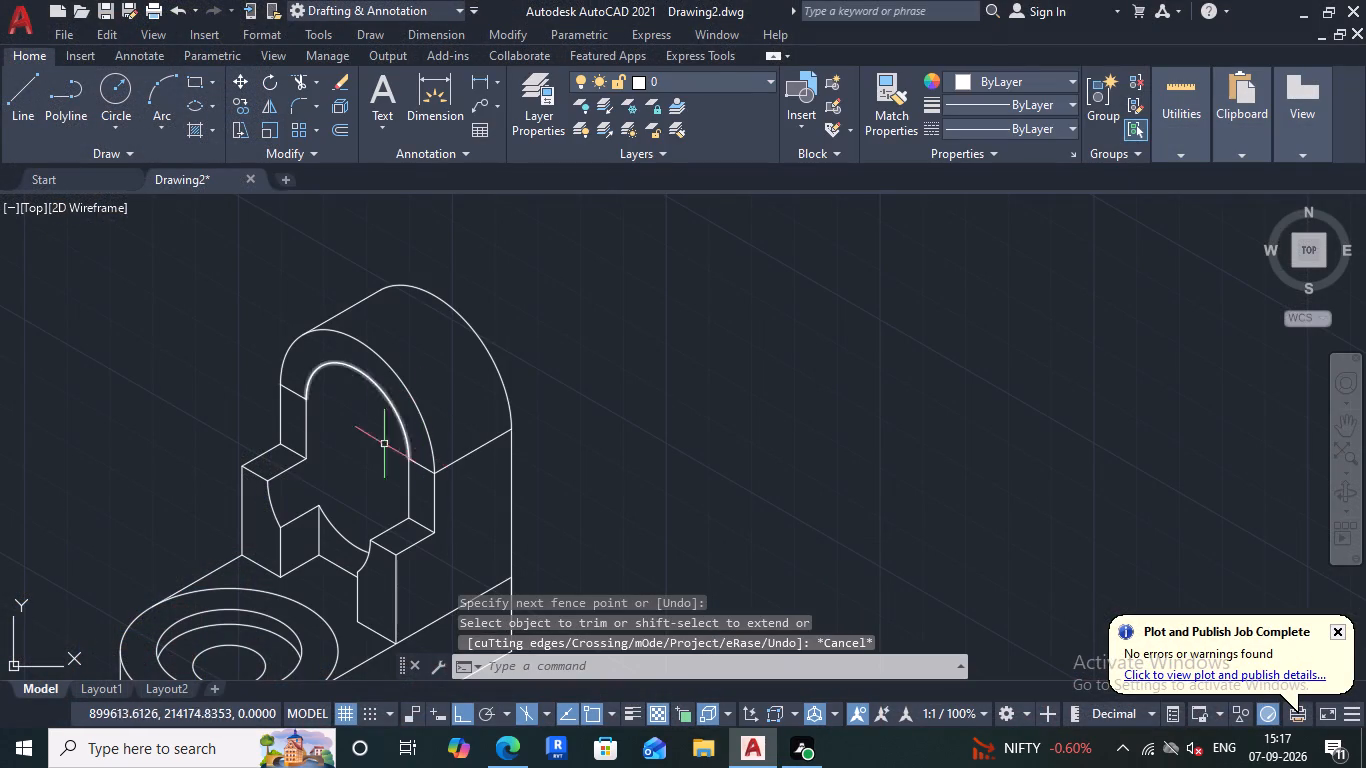
pyautogui.scroll(2, 341, 487)
pyautogui.scroll(-1, 350, 503)
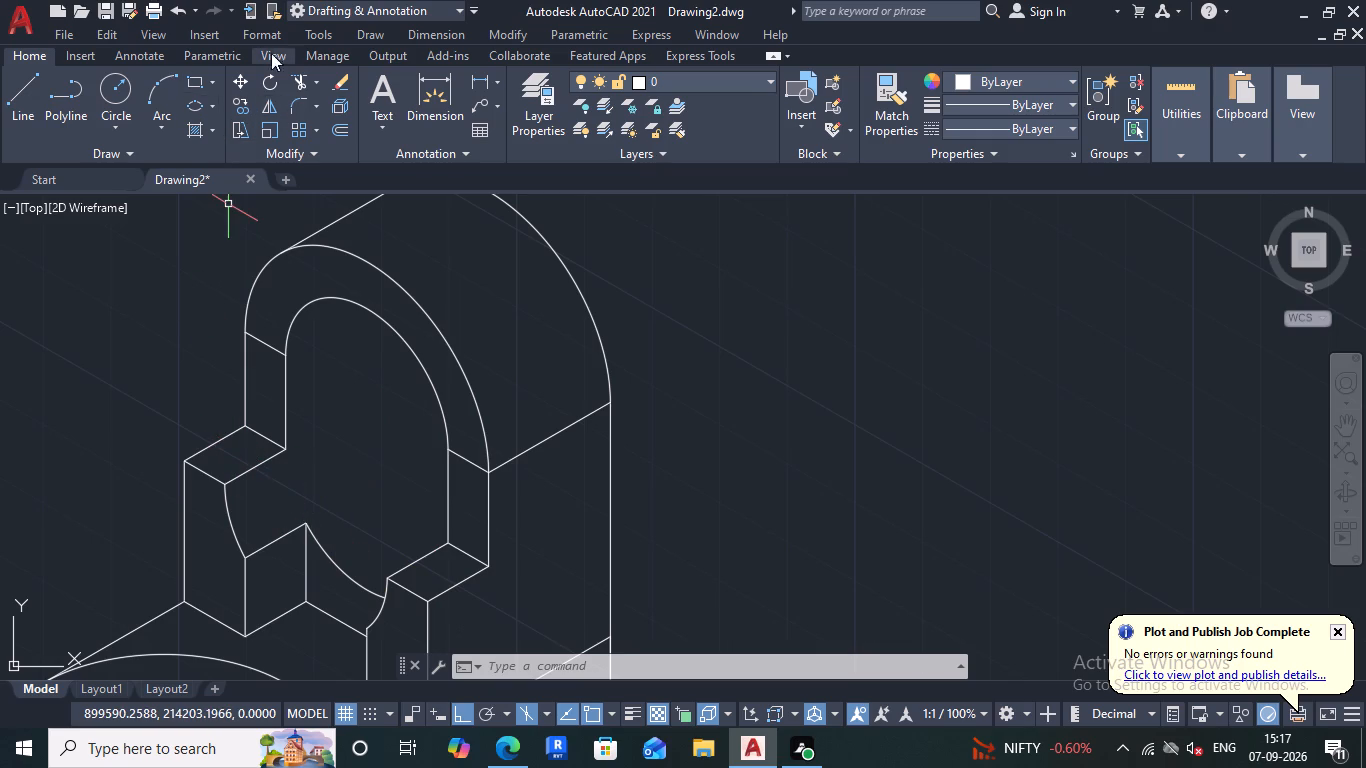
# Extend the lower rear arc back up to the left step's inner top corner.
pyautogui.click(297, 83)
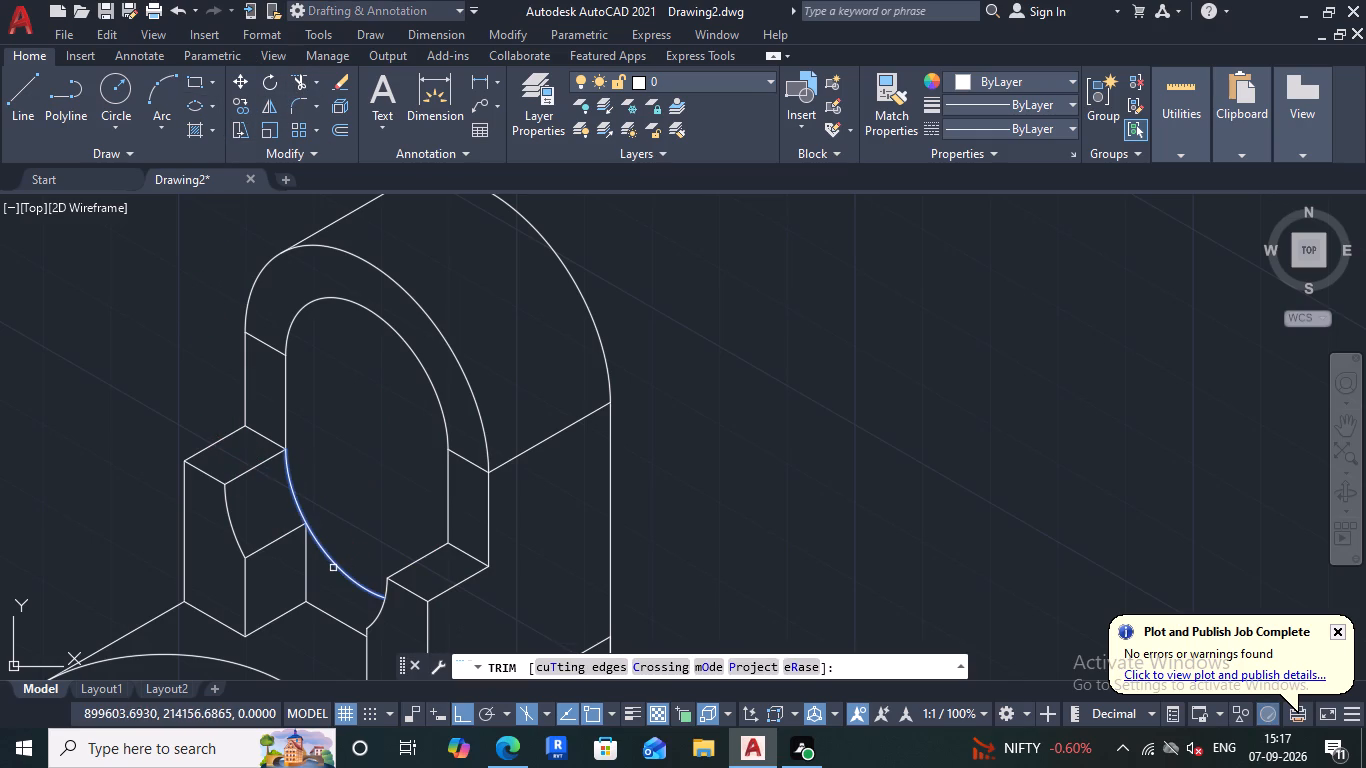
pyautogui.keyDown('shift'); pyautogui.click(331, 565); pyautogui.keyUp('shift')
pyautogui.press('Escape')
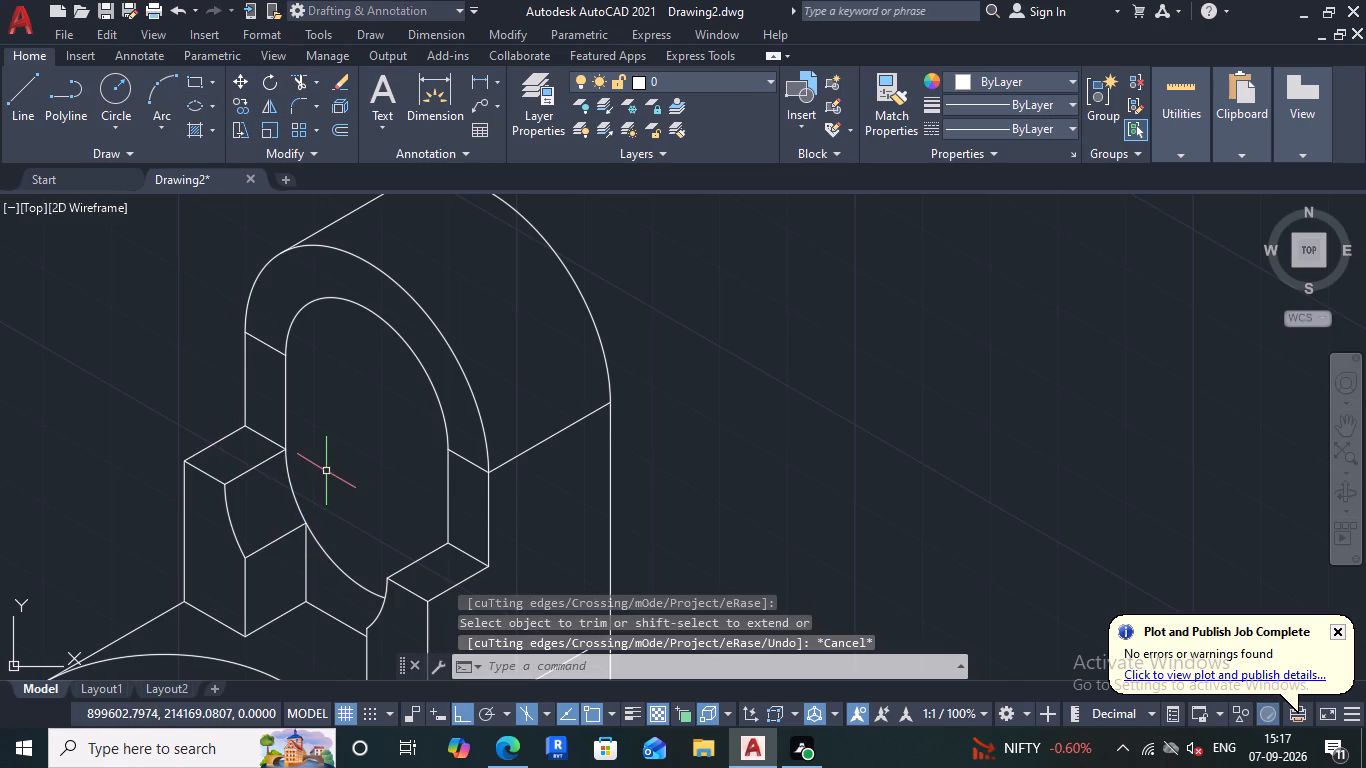
# In the top isoplane, copy the opening's lower arc 18 units rearward along 30°, from its upper end at the left step's corner.
pyautogui.moveTo(327, 472); pyautogui.dragTo(317, 475)
pyautogui.click(269, 486)
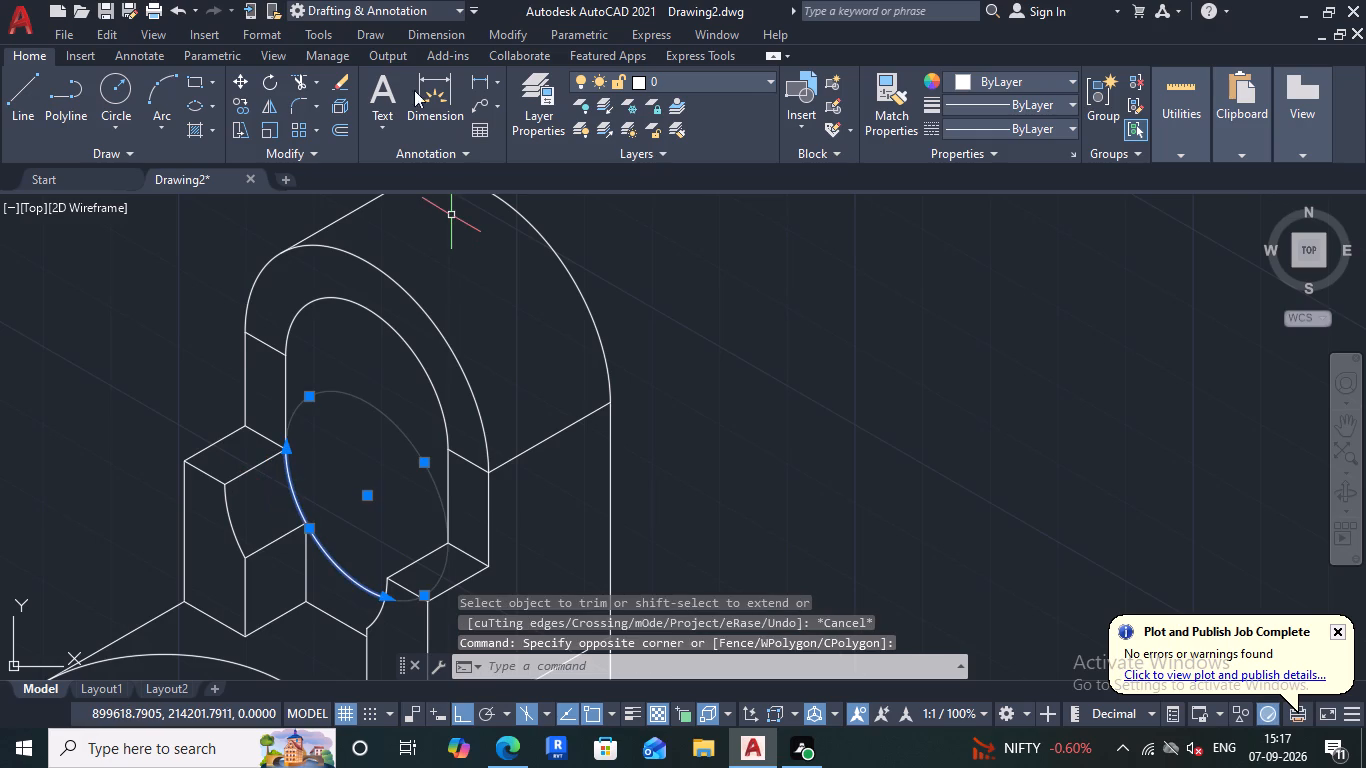
pyautogui.click(237, 105)
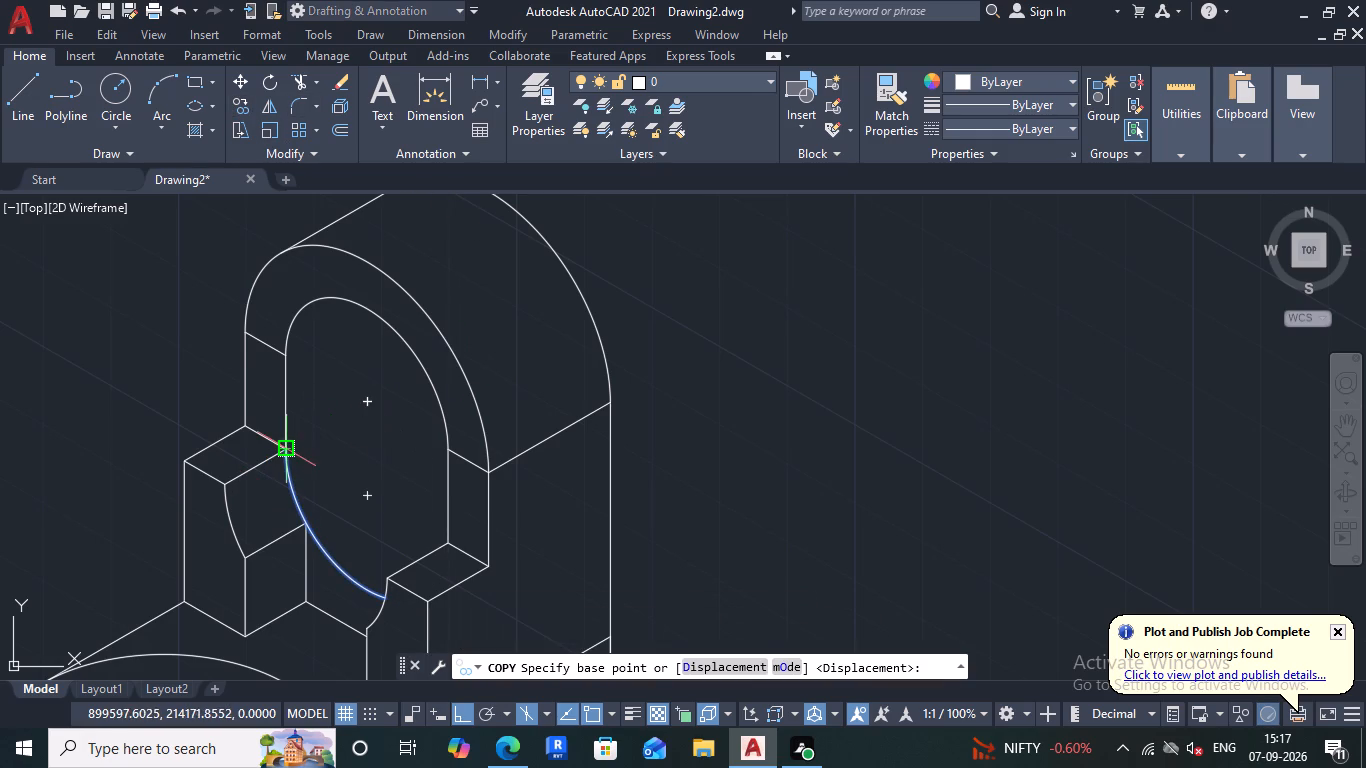
pyautogui.click(290, 453)
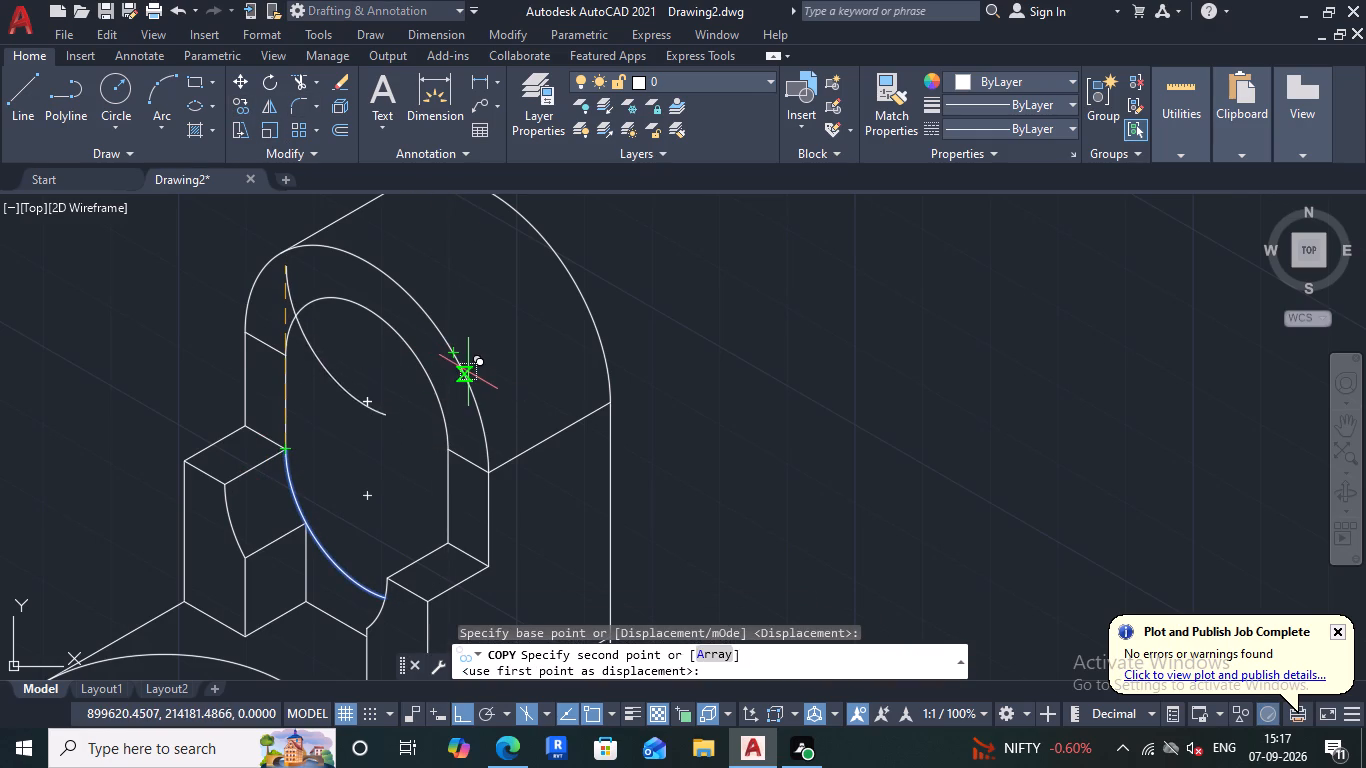
pyautogui.press('F5')
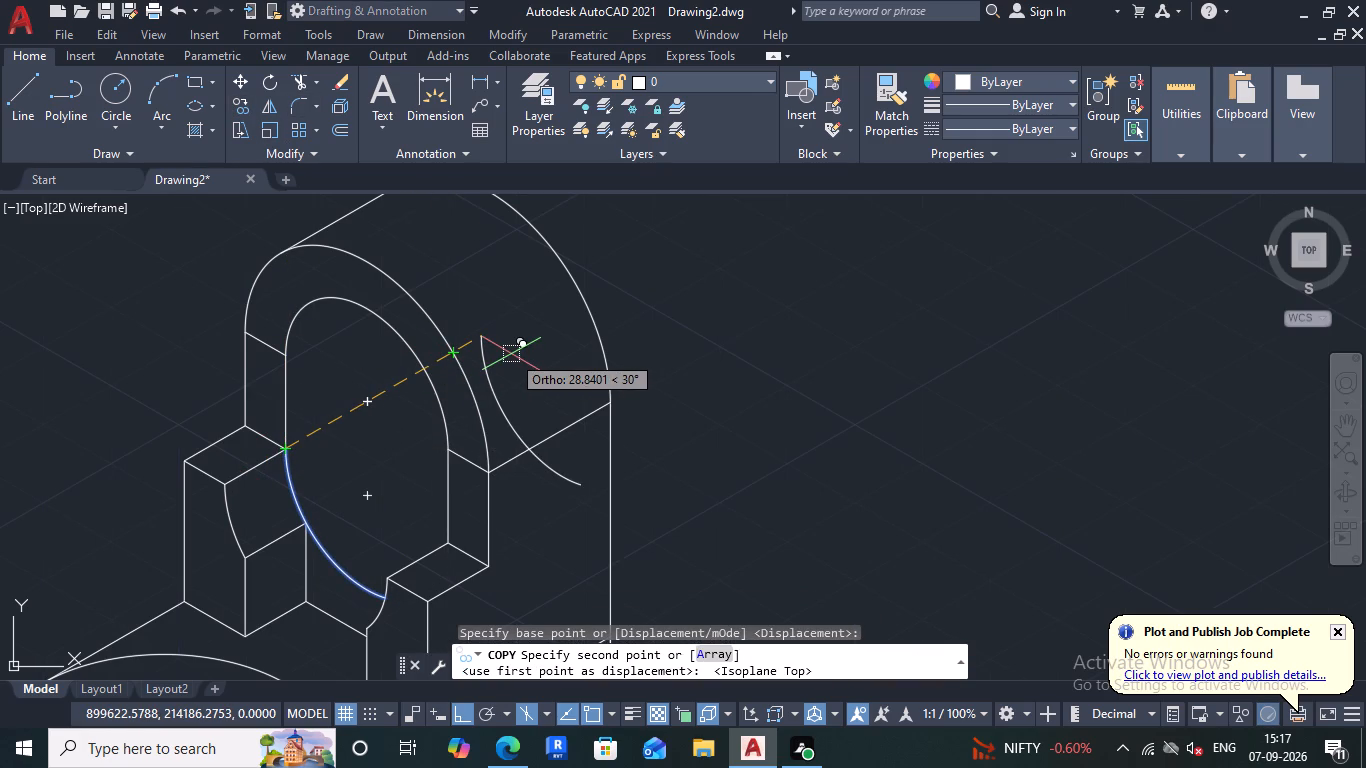
pyautogui.write('18')
pyautogui.press('Return')
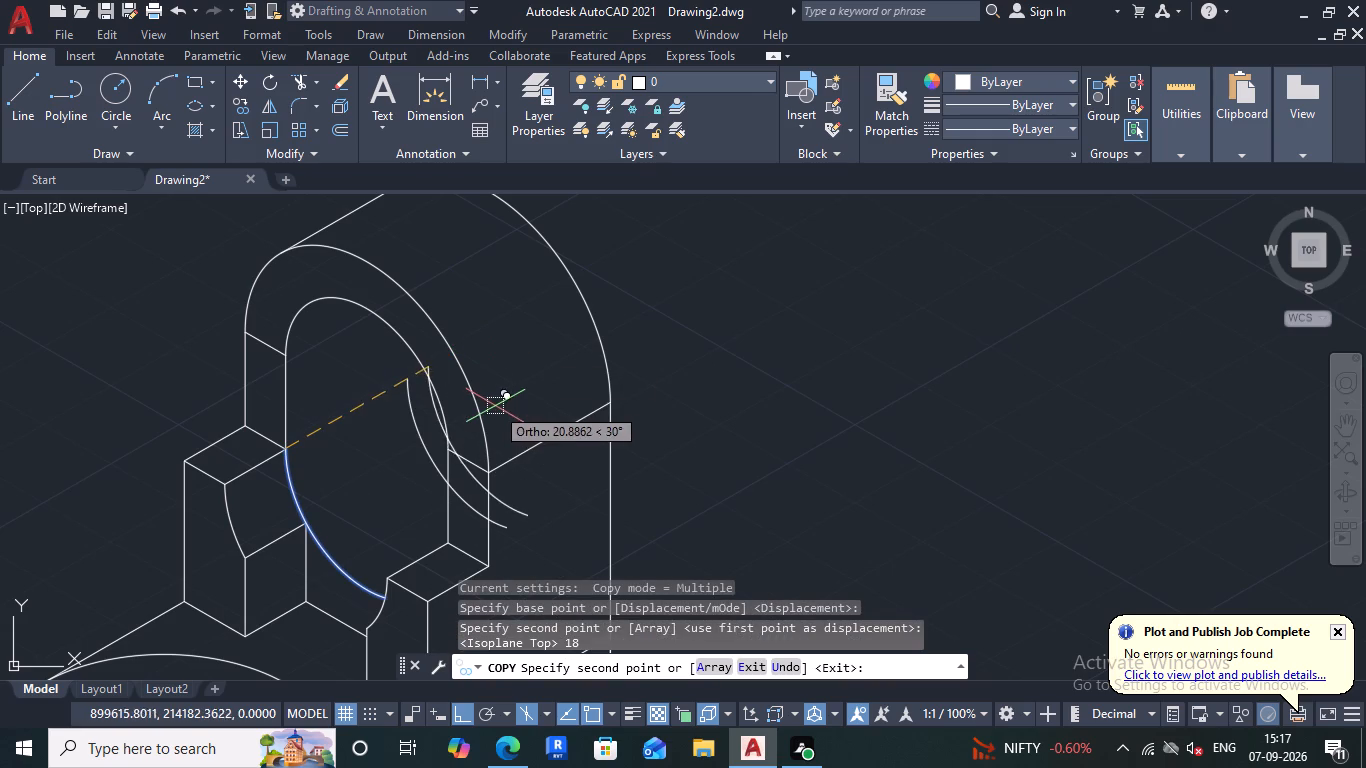
pyautogui.press('Escape')
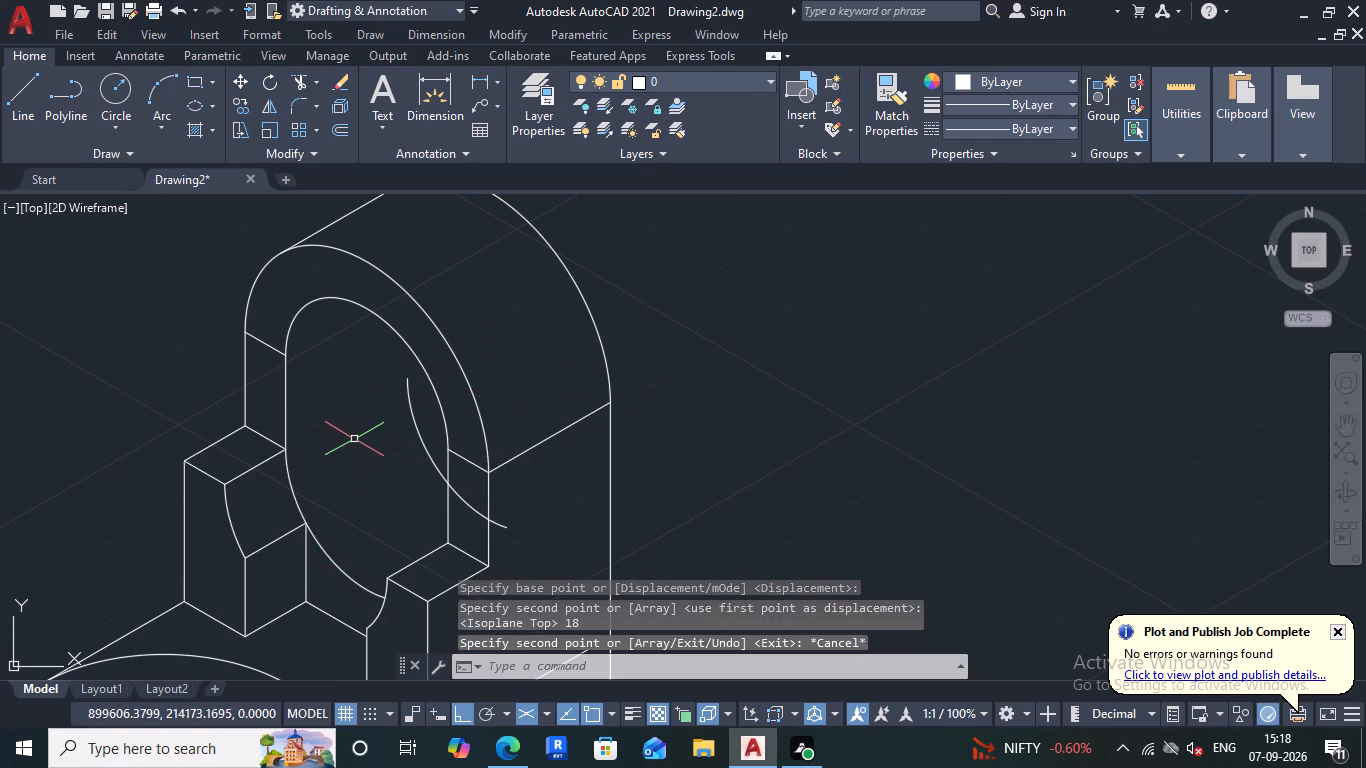
# Draw a 30° line from the left step's inner top corner to the upper end of the copied arc.
pyautogui.click(10, 107)
pyautogui.click(292, 448)
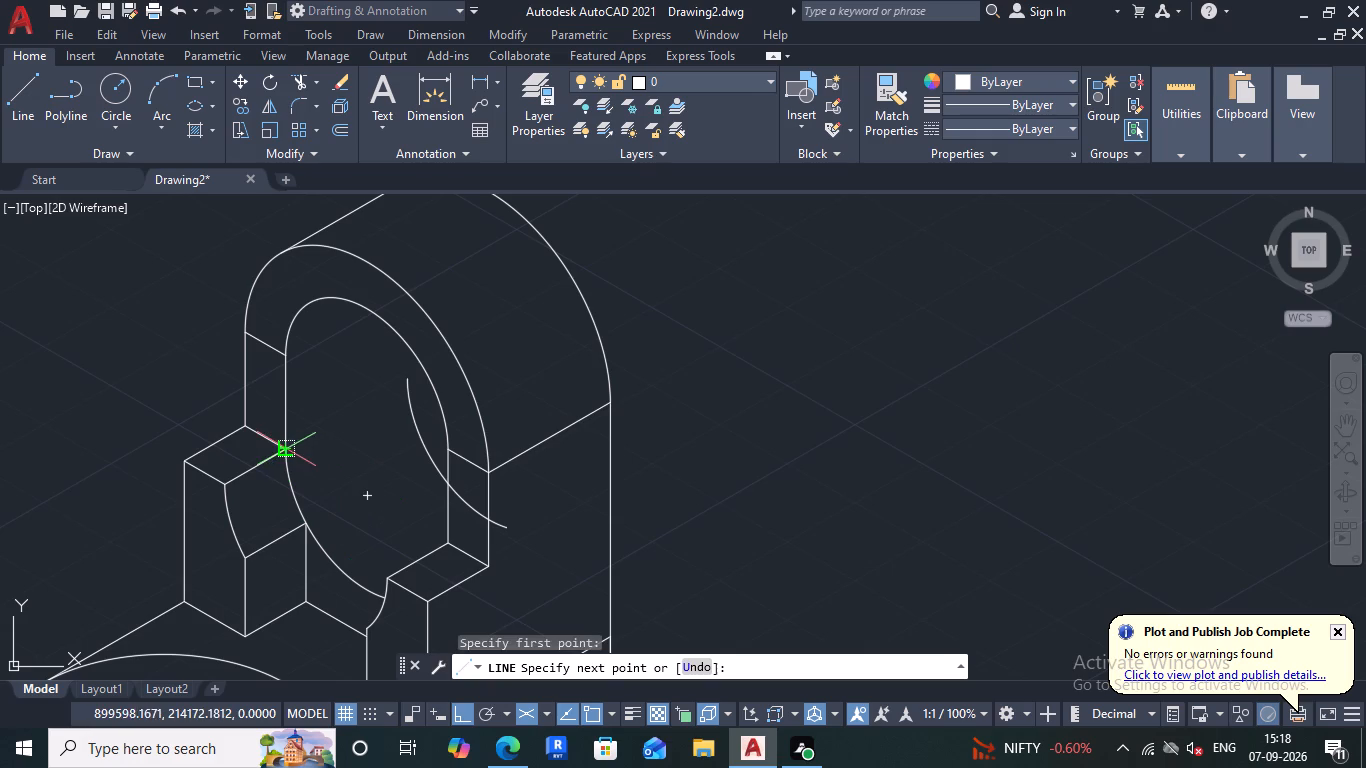
pyautogui.click(415, 375)
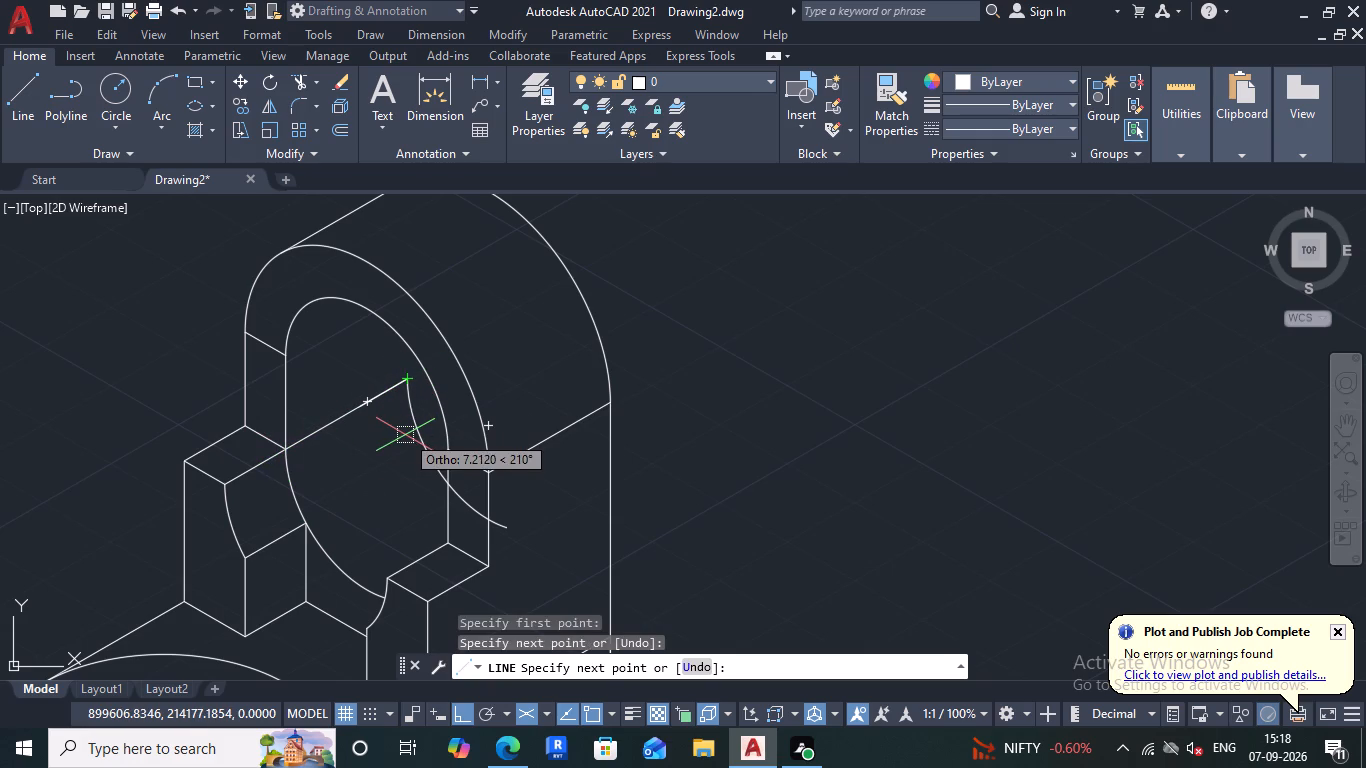
pyautogui.press('Escape')
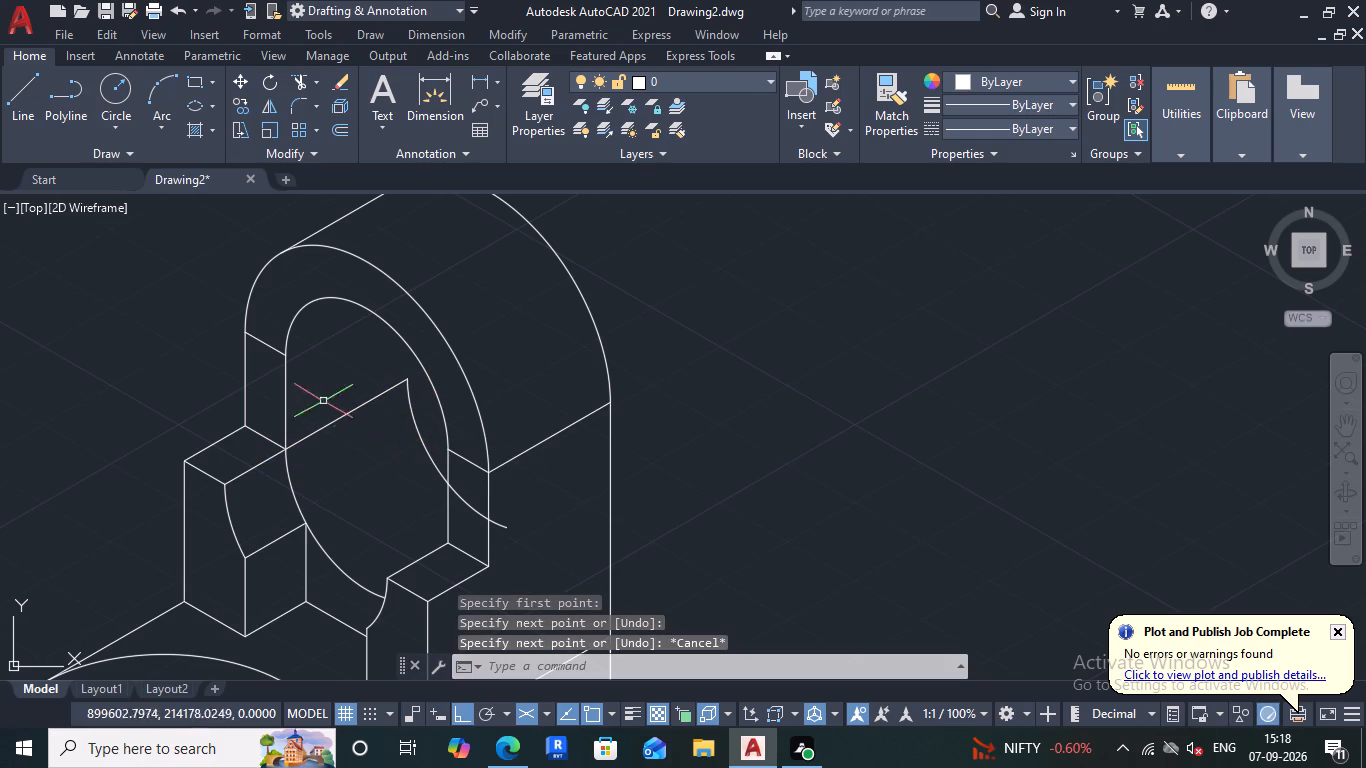
# Copy the opening's left vertical edge from its lower end to the upper end of the copied arc.
pyautogui.click(287, 398)
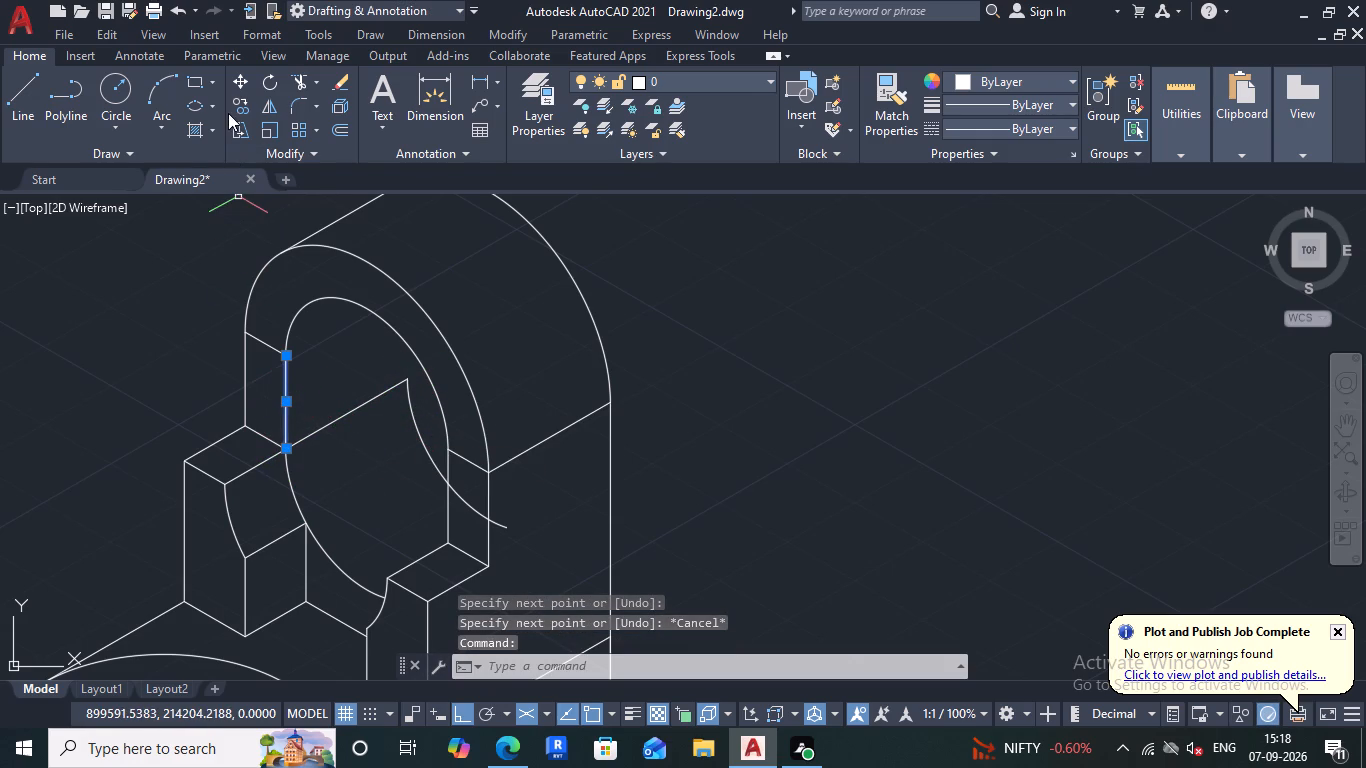
pyautogui.click(240, 110)
pyautogui.click(286, 444)
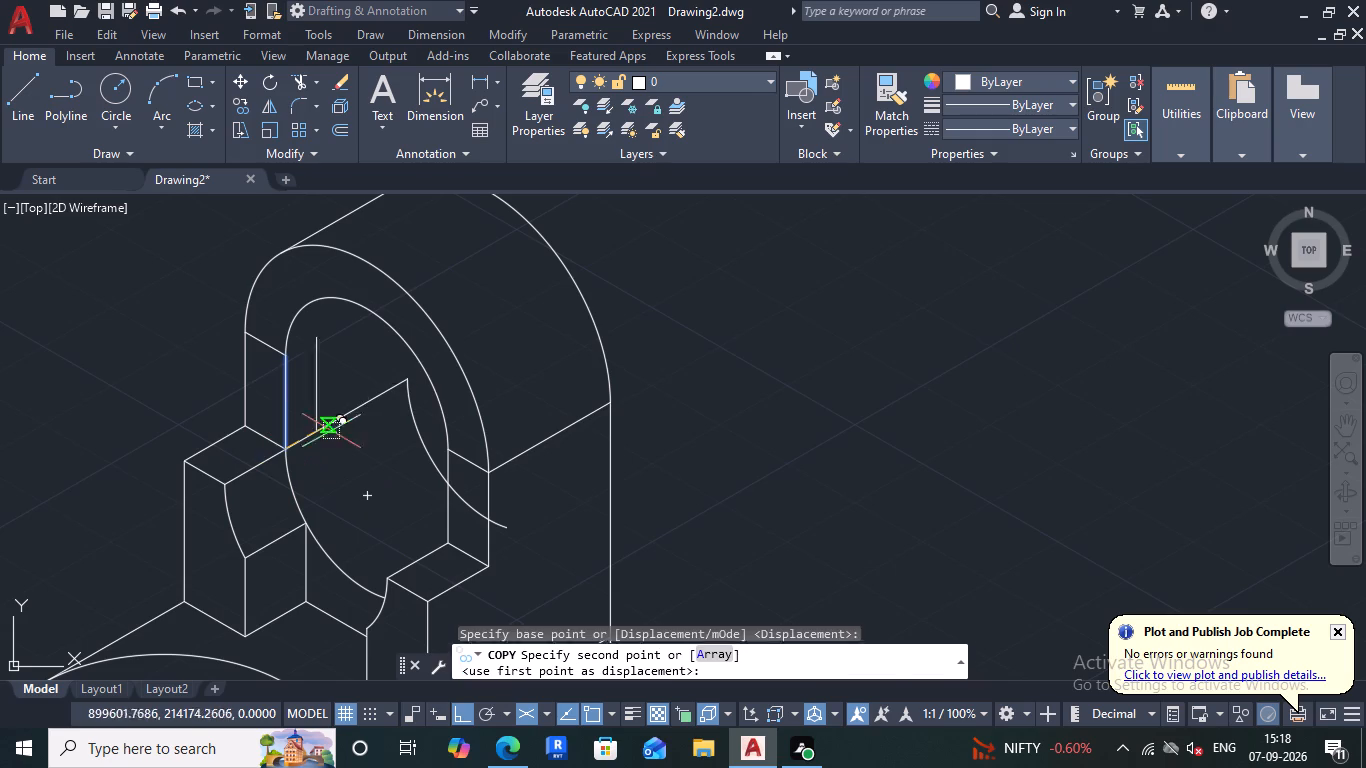
pyautogui.click(402, 385)
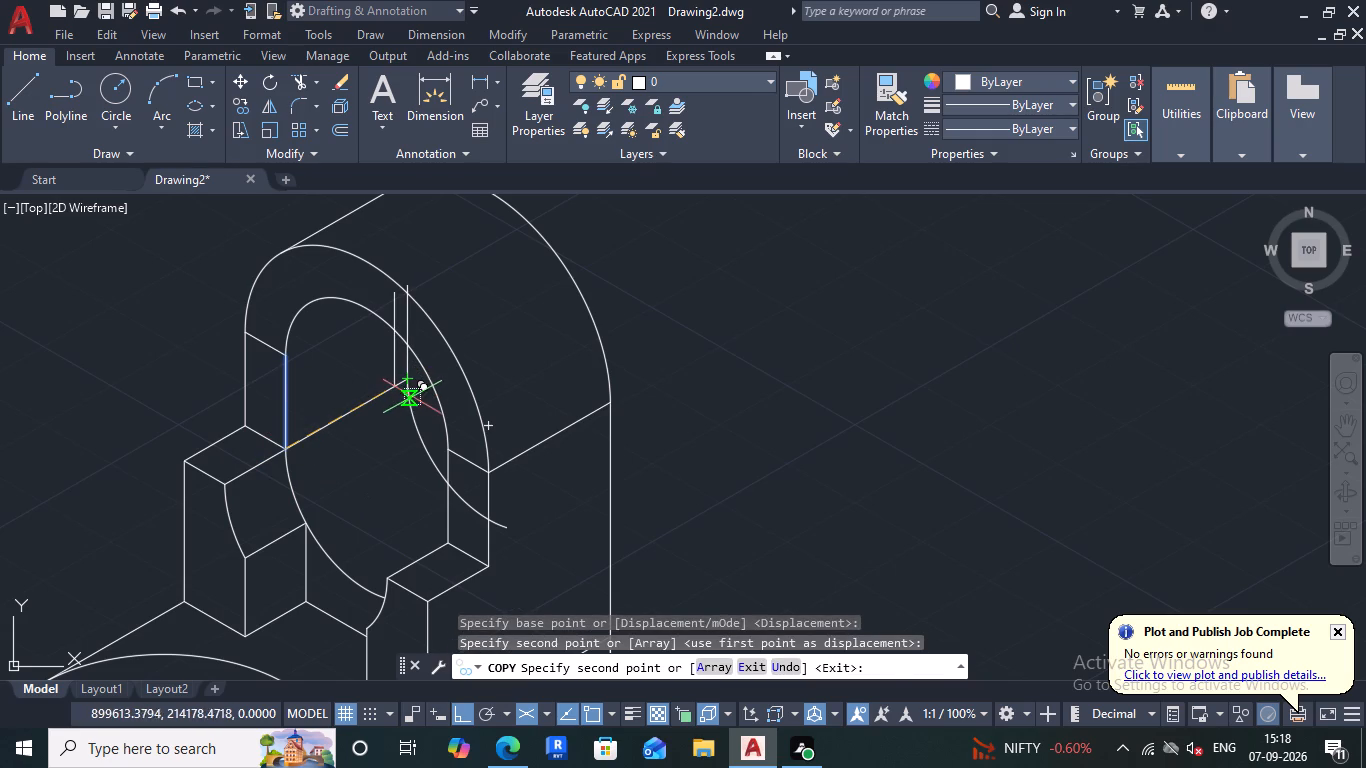
pyautogui.press('Escape')
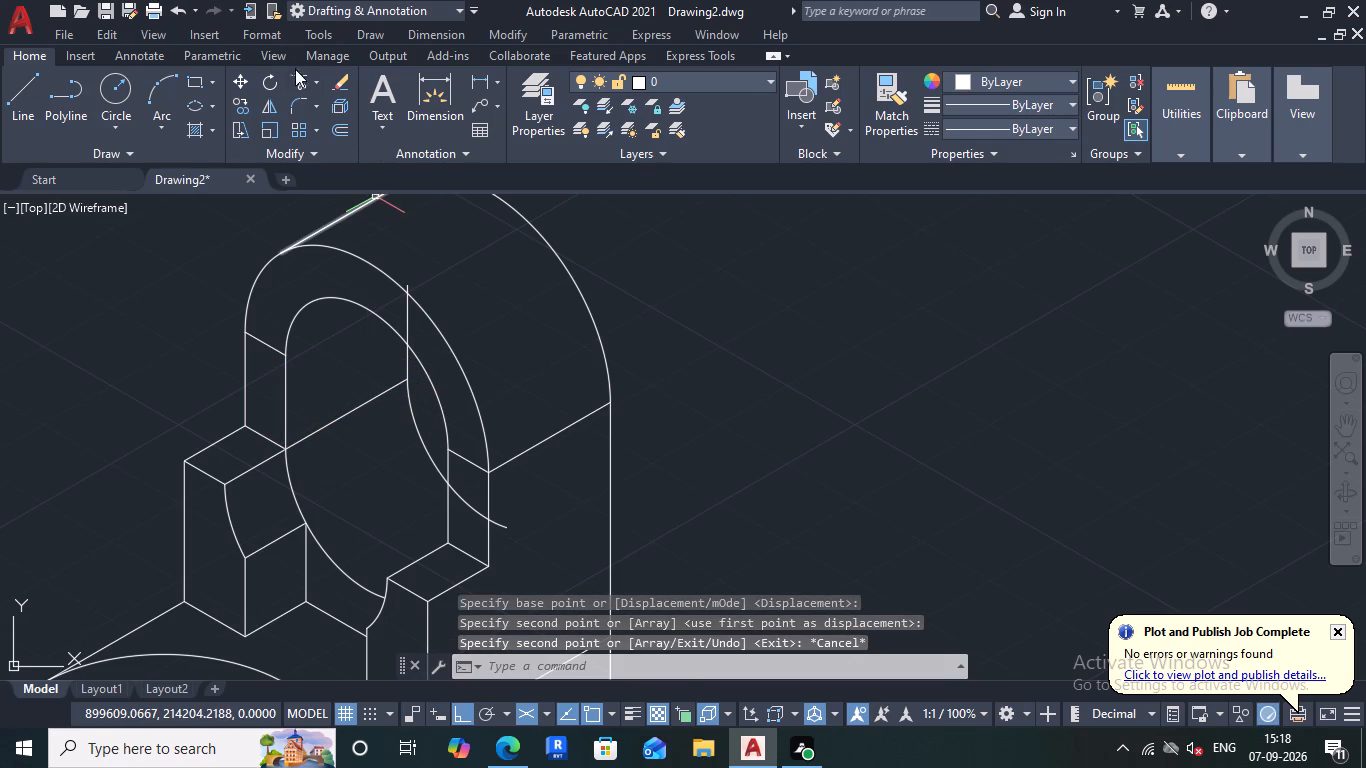
# Trim the copied rear vertical edge and the copied rear arc where they extend beyond the opening's front outline.
pyautogui.click(301, 81)
pyautogui.scroll(1, 410, 313)
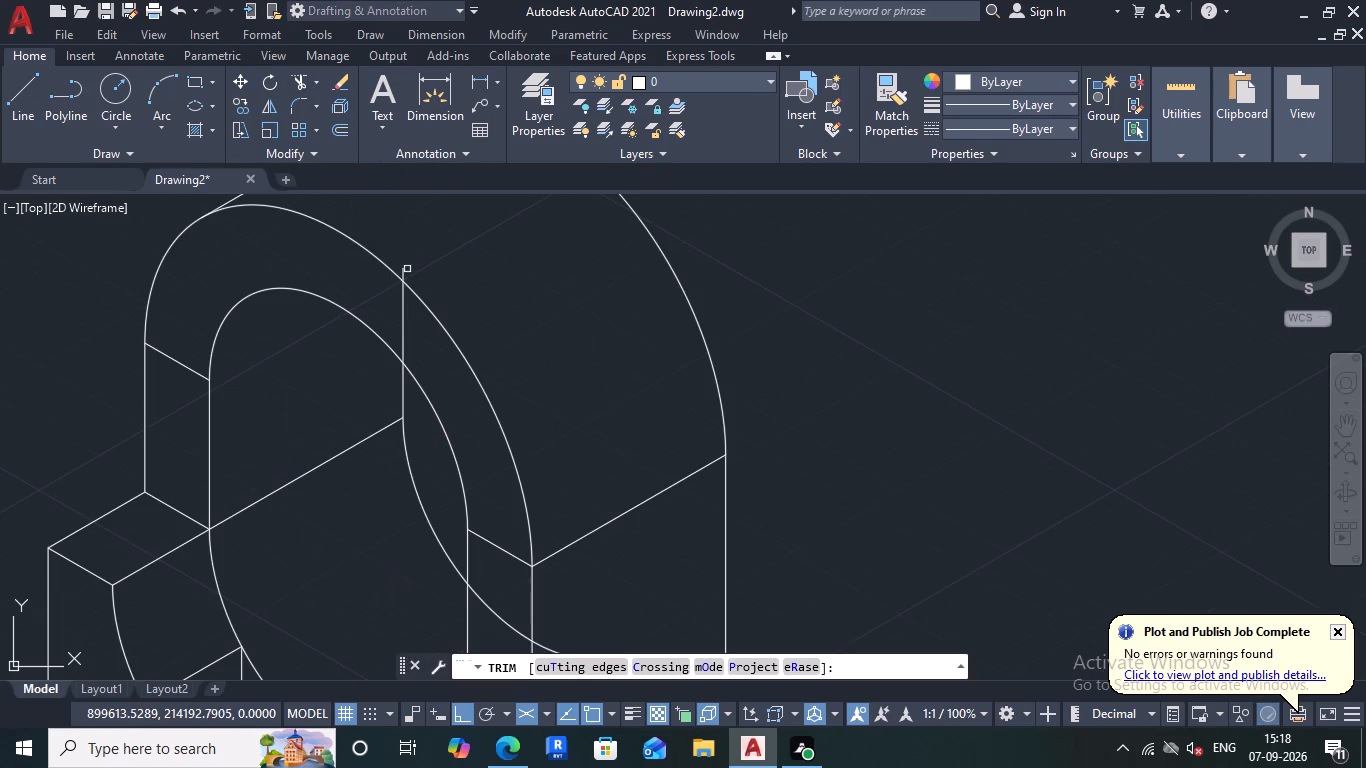
pyautogui.click(401, 274)
pyautogui.click(401, 300)
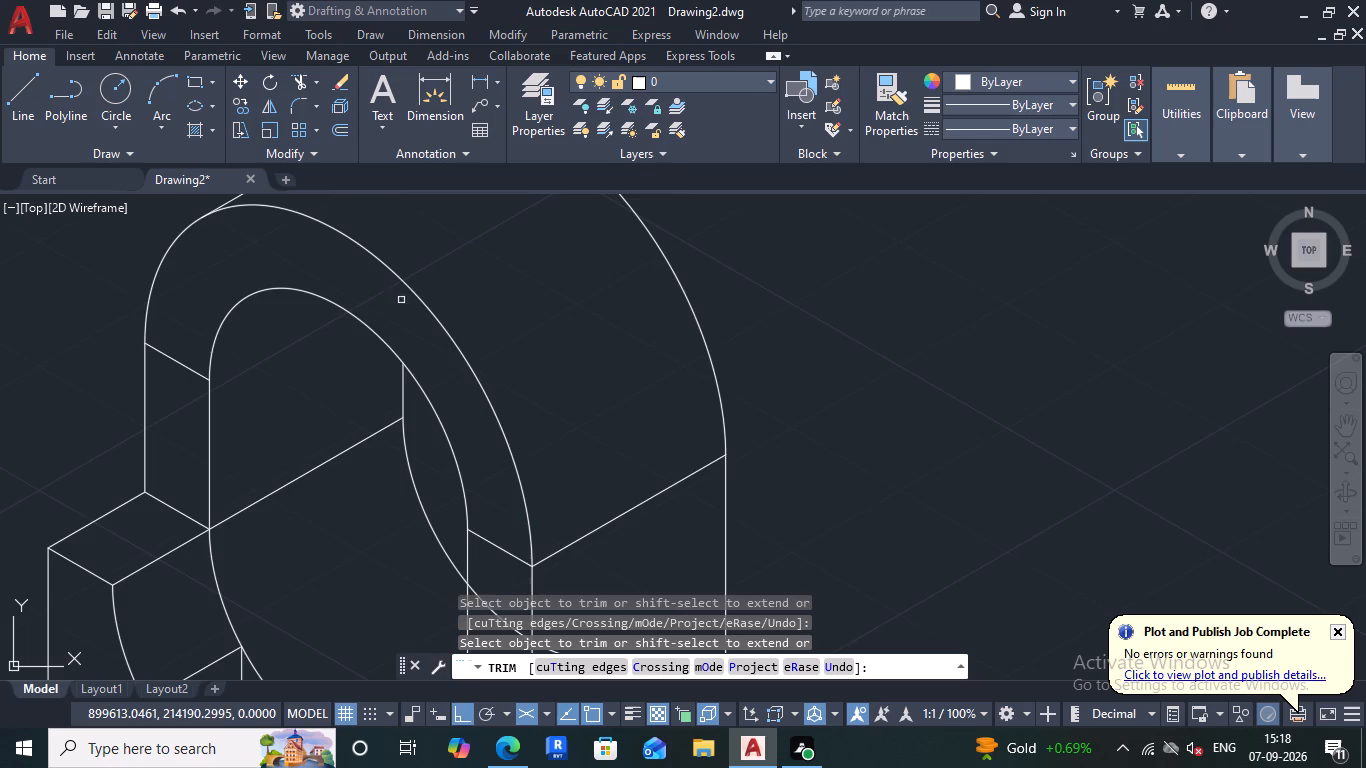
pyautogui.scroll(-3, 357, 402)
pyautogui.scroll(3, 393, 462)
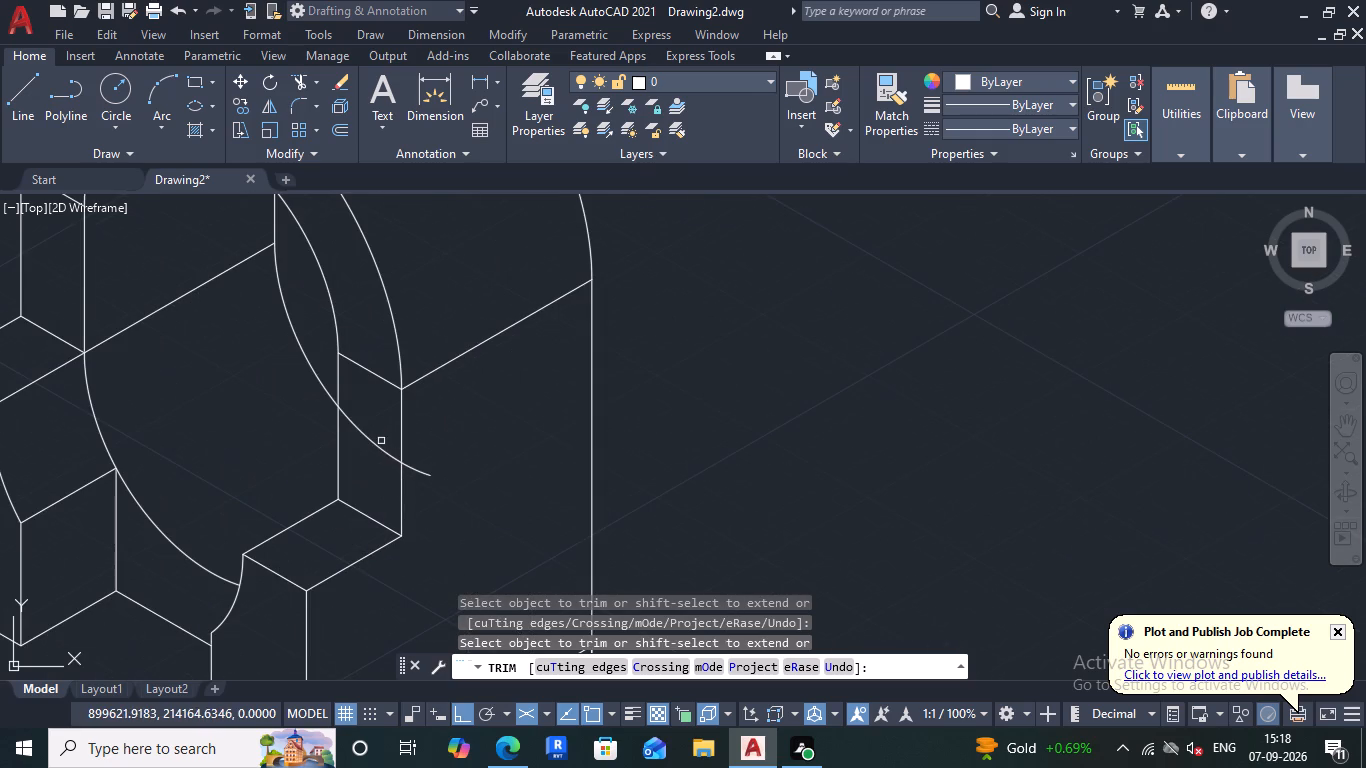
pyautogui.moveTo(381, 442); pyautogui.dragTo(365, 471)
pyautogui.moveTo(425, 451); pyautogui.dragTo(427, 481)
pyautogui.scroll(-1, 441, 472)
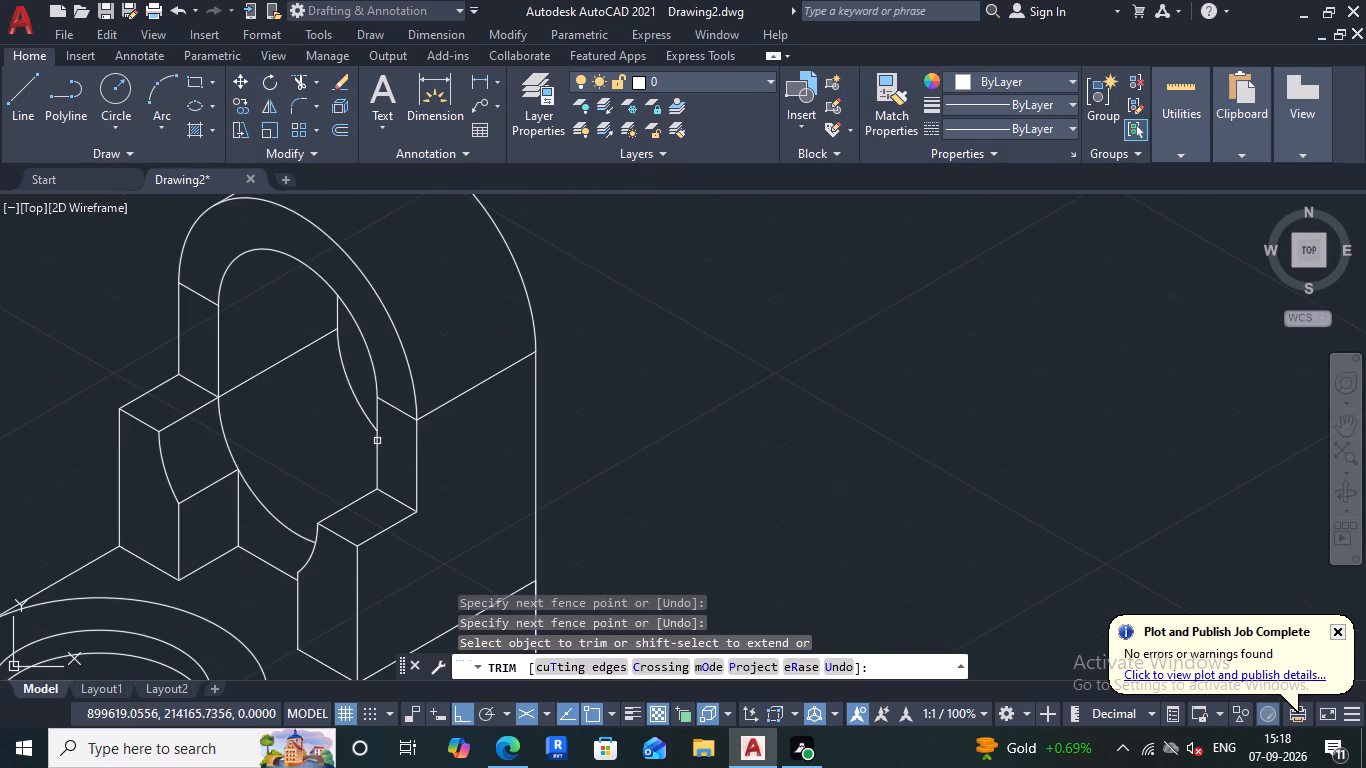
pyautogui.scroll(-2, 340, 403)
pyautogui.scroll(1, 316, 377)
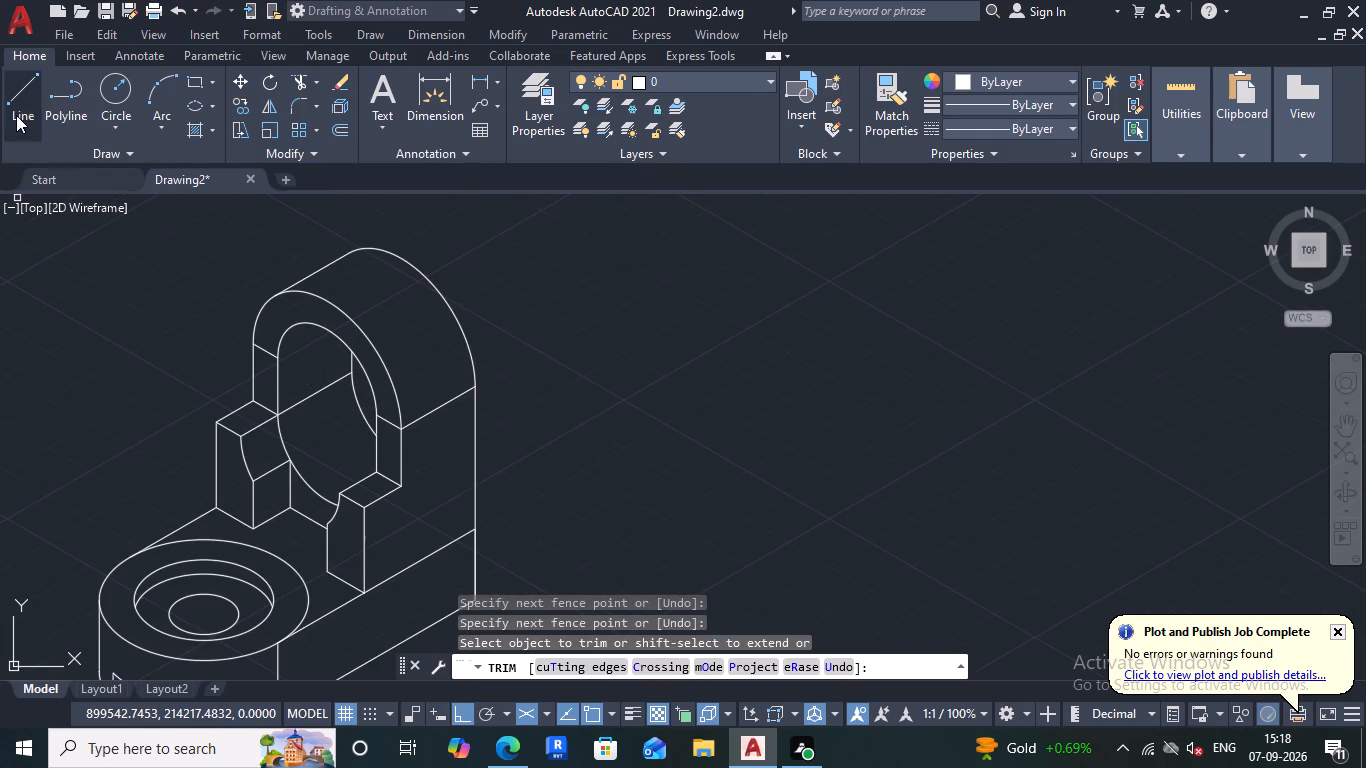
# Draw a 30° line rearward from the upper end of the opening's left vertical edge to just past the opening's upper arc.
pyautogui.click(17, 115)
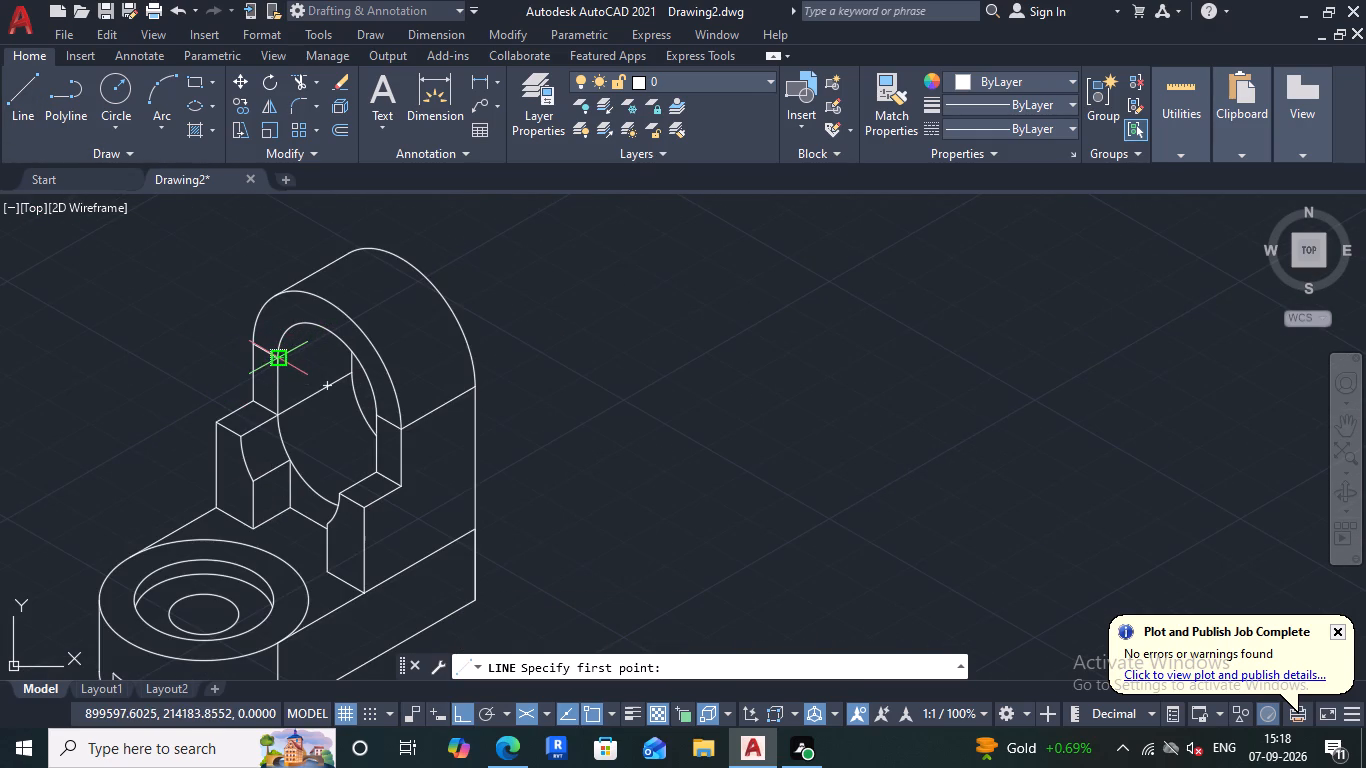
pyautogui.click(280, 357)
pyautogui.scroll(3, 346, 331)
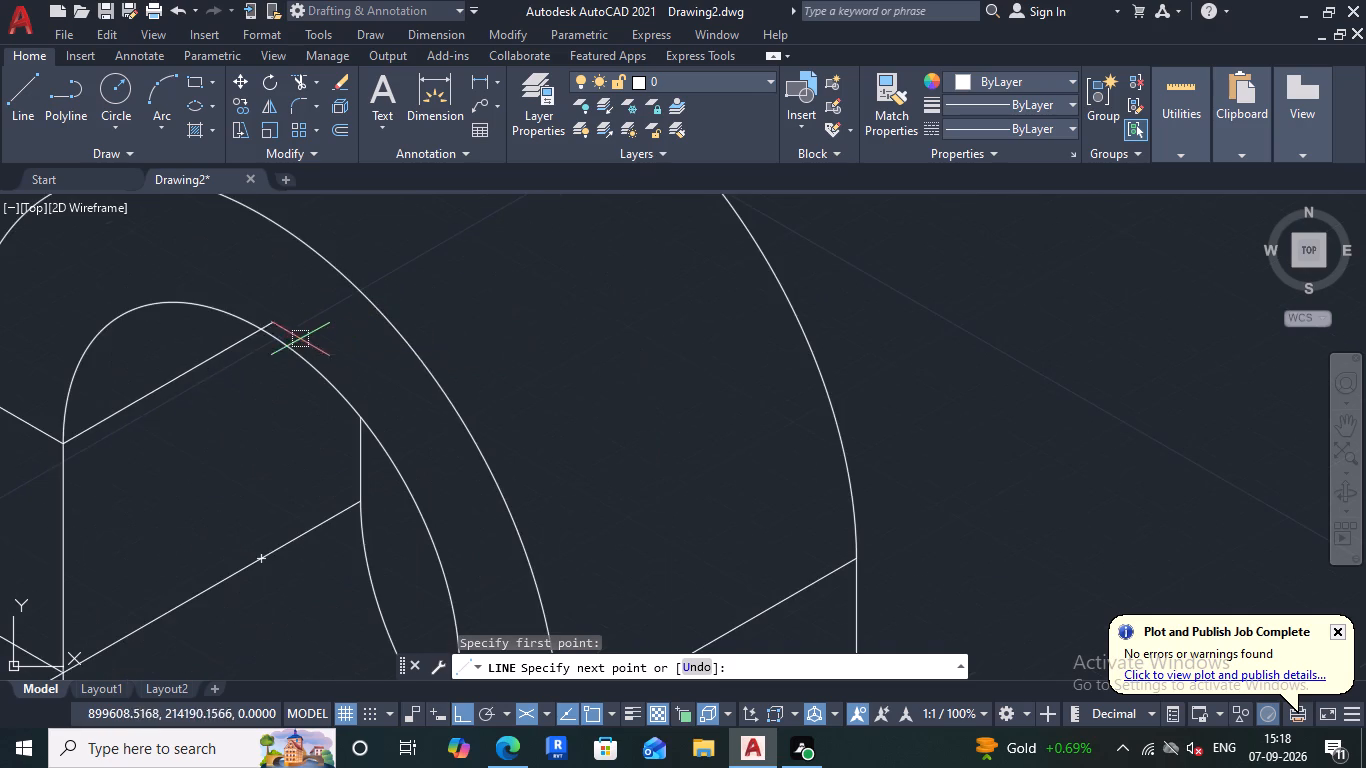
pyautogui.scroll(1, 305, 335)
pyautogui.click(322, 324)
pyautogui.press('Escape')
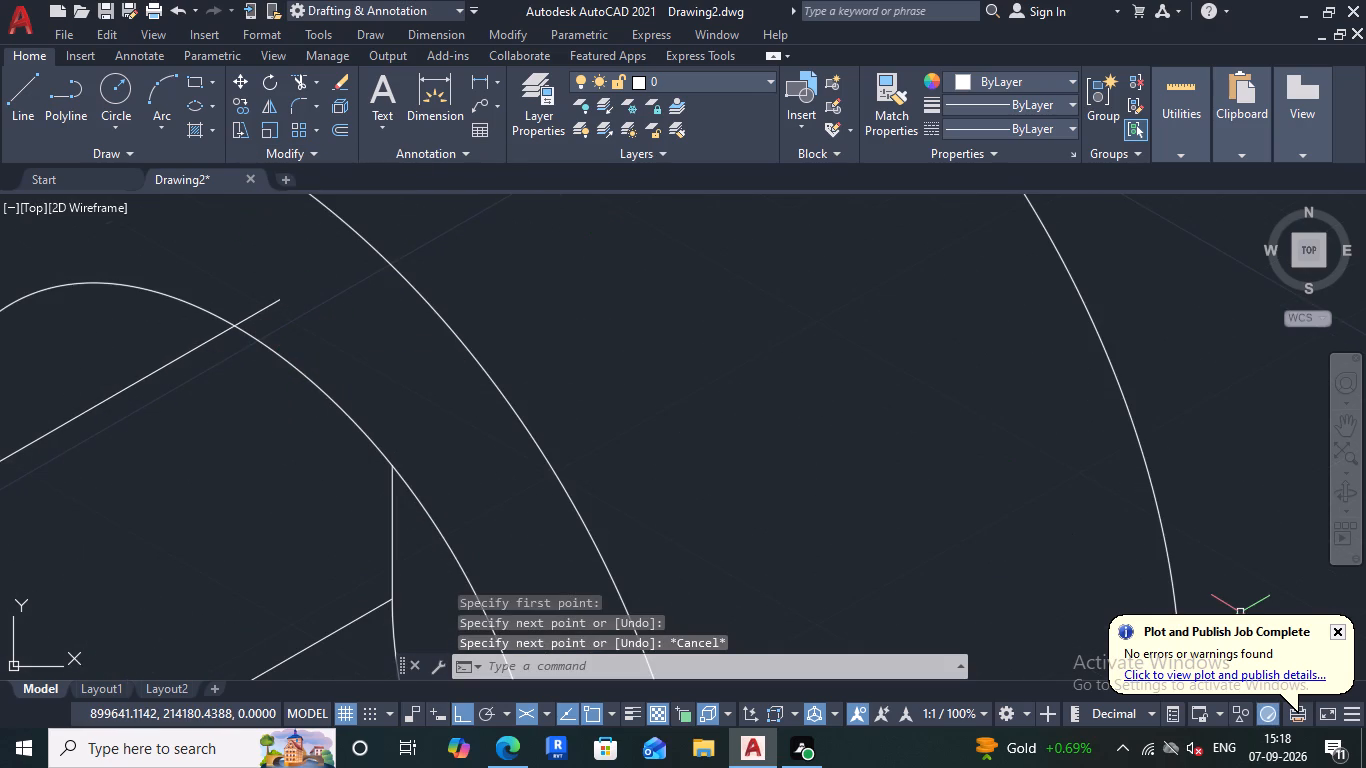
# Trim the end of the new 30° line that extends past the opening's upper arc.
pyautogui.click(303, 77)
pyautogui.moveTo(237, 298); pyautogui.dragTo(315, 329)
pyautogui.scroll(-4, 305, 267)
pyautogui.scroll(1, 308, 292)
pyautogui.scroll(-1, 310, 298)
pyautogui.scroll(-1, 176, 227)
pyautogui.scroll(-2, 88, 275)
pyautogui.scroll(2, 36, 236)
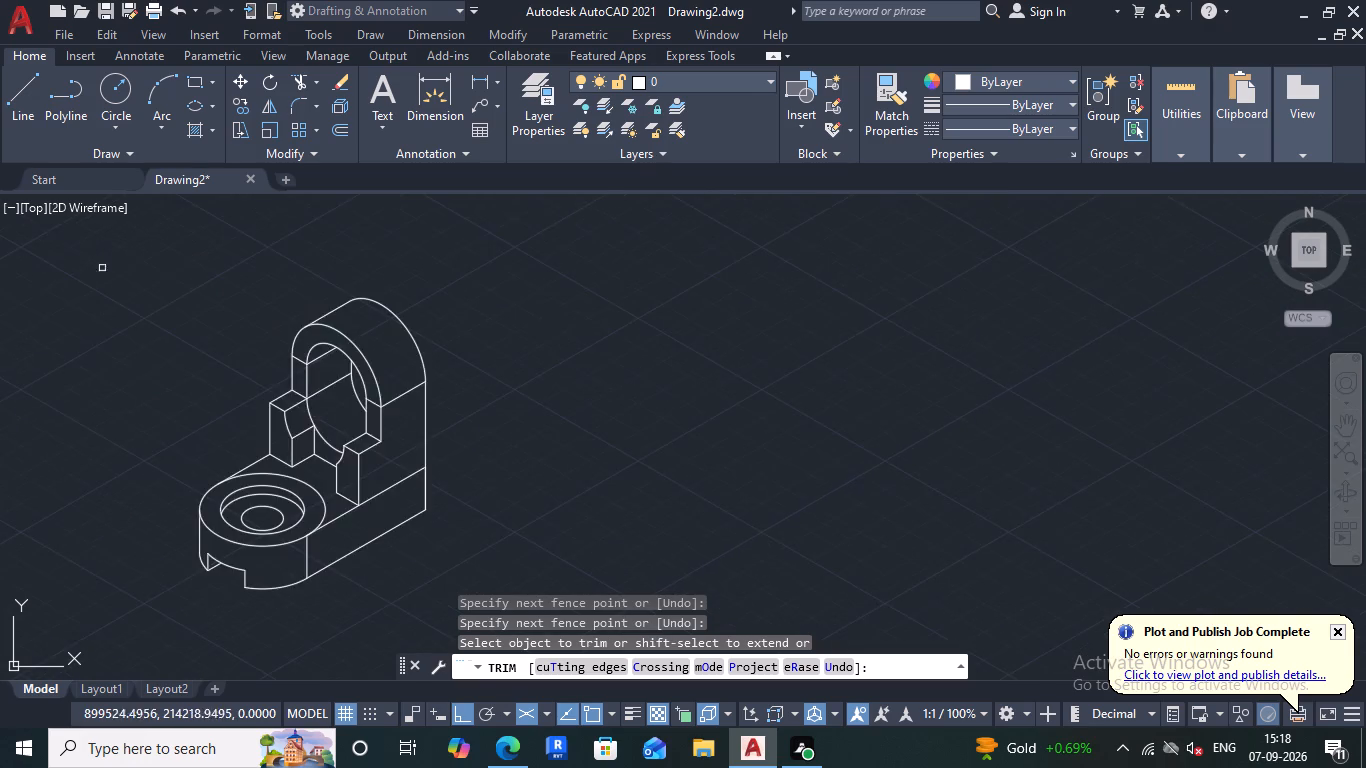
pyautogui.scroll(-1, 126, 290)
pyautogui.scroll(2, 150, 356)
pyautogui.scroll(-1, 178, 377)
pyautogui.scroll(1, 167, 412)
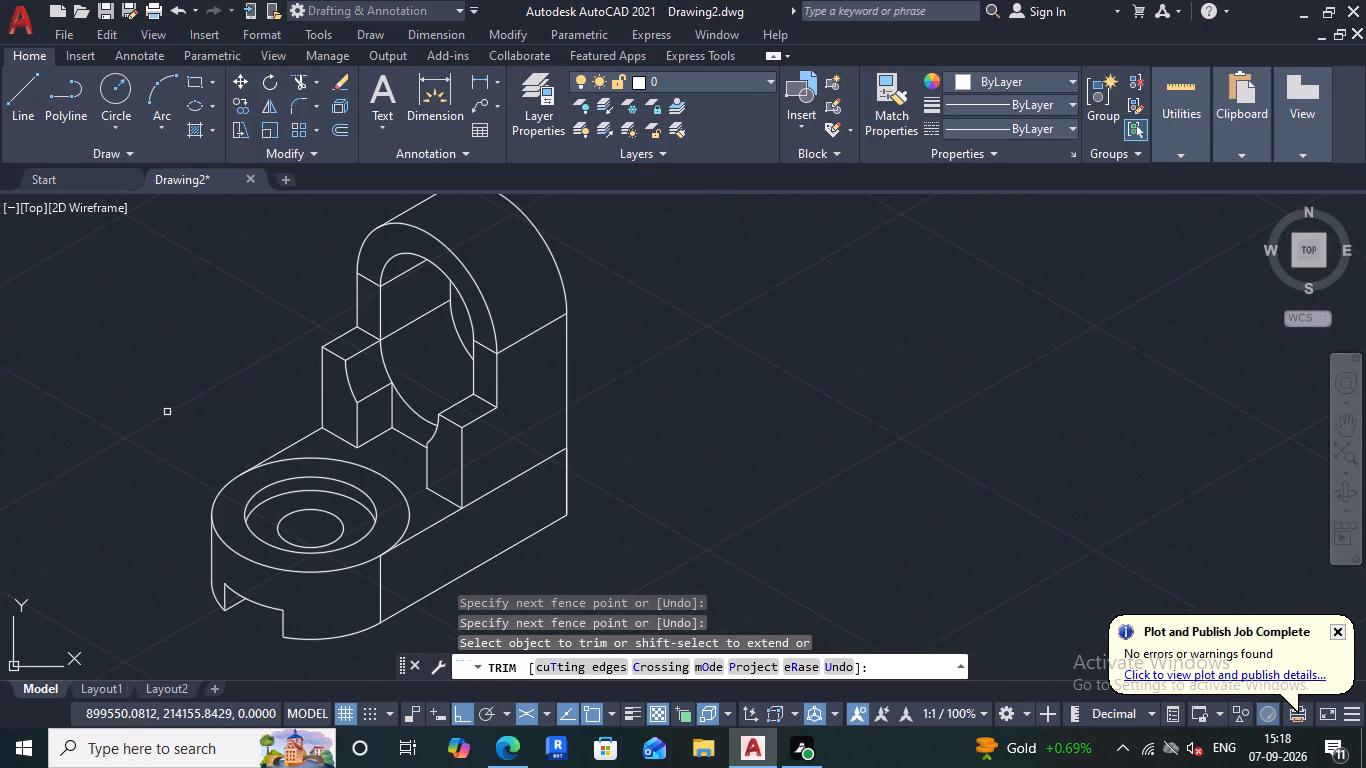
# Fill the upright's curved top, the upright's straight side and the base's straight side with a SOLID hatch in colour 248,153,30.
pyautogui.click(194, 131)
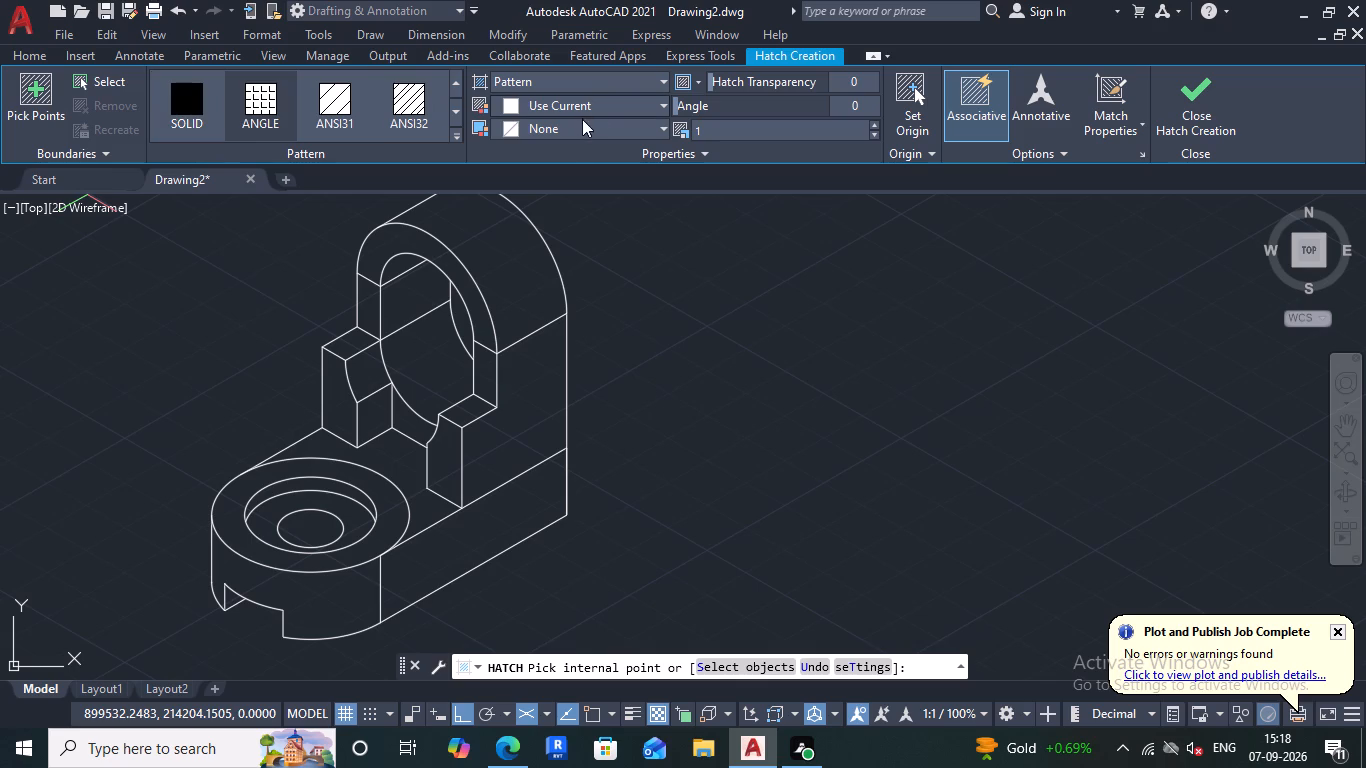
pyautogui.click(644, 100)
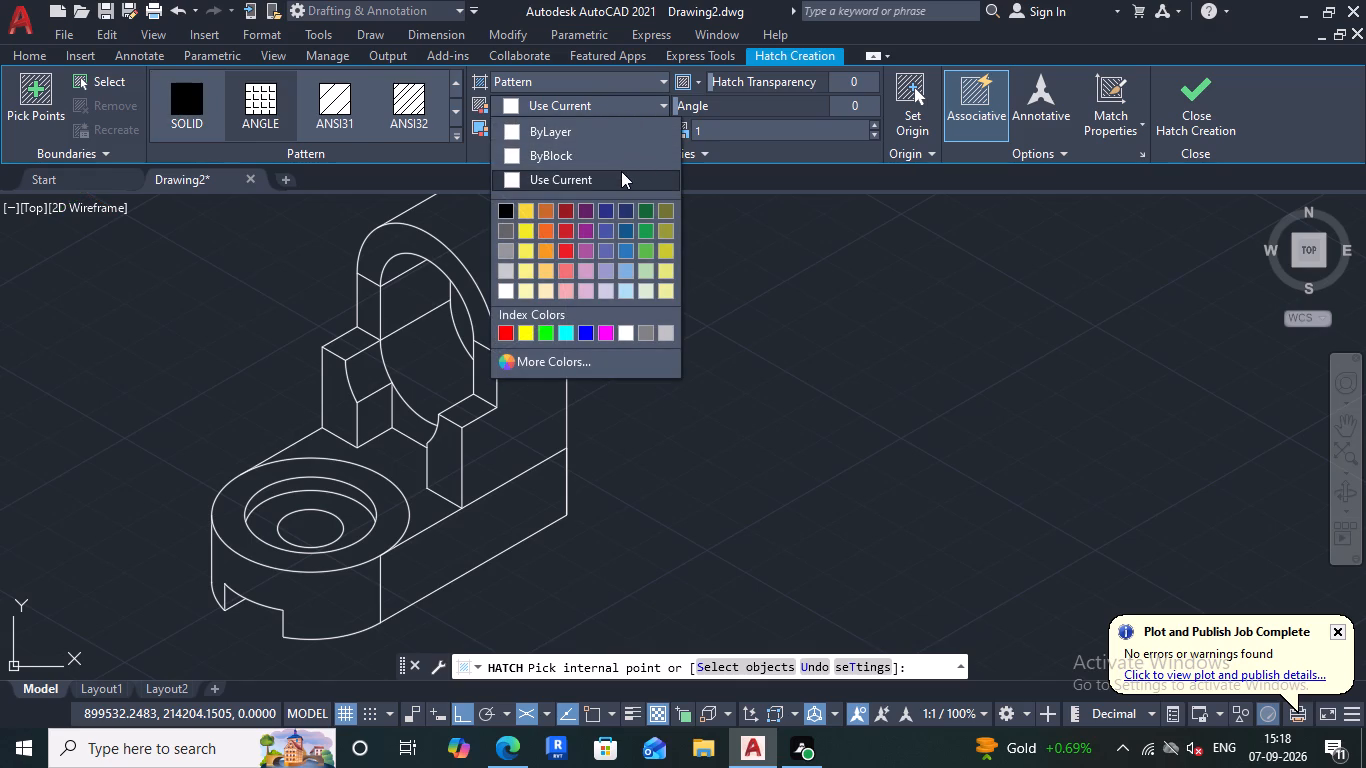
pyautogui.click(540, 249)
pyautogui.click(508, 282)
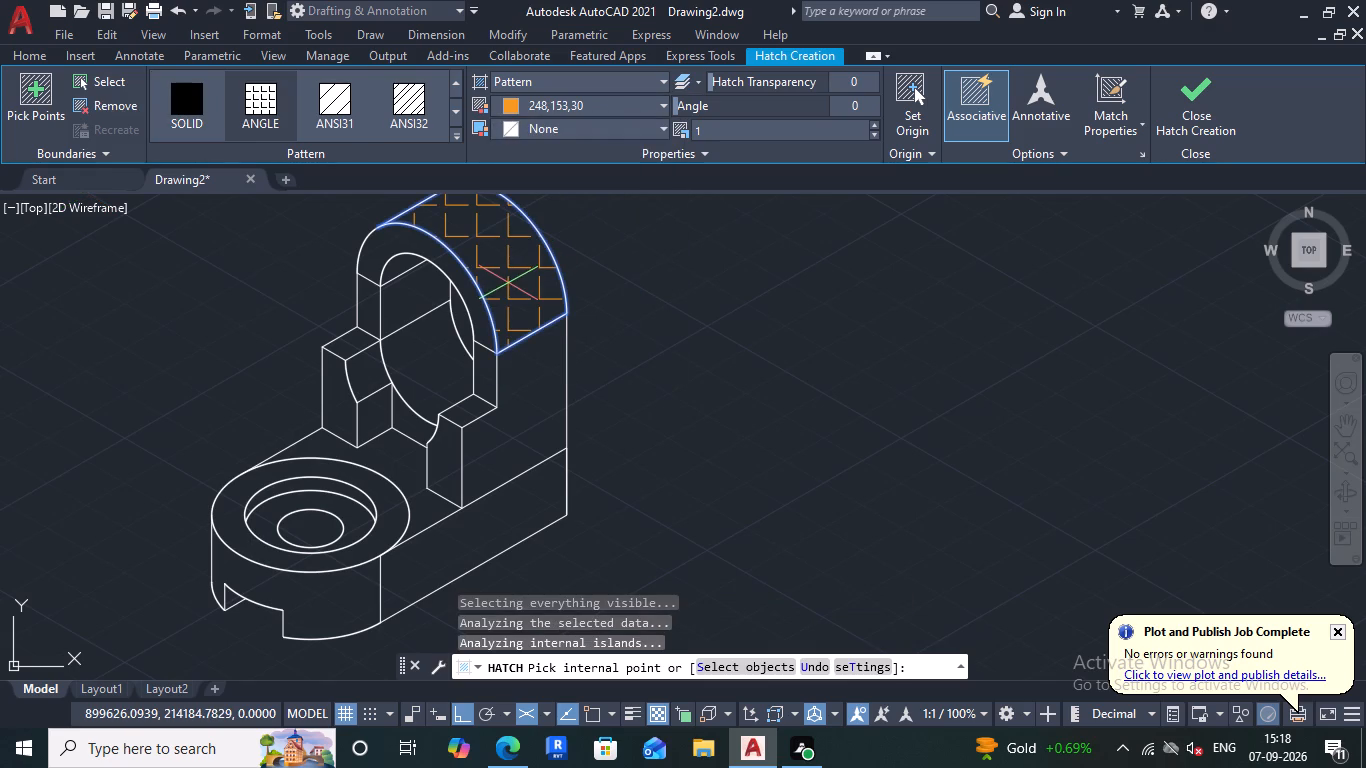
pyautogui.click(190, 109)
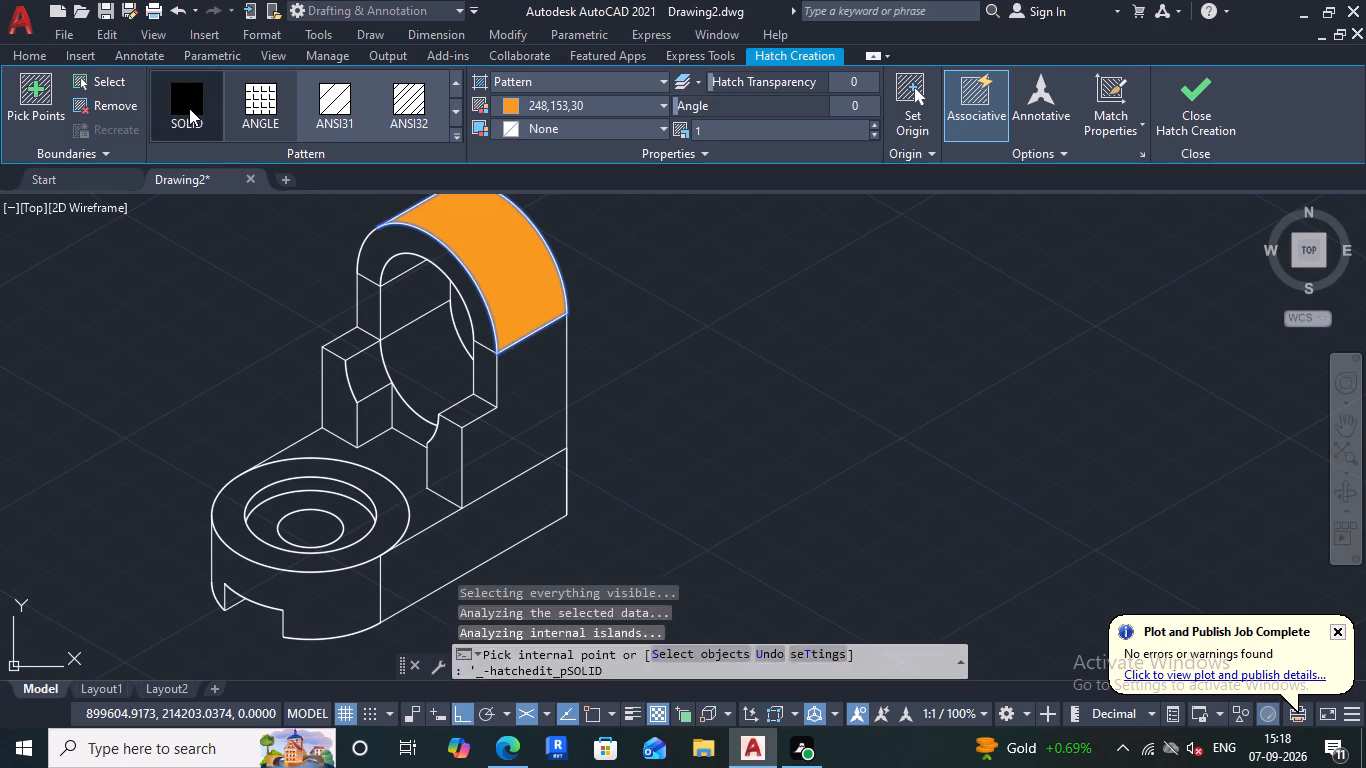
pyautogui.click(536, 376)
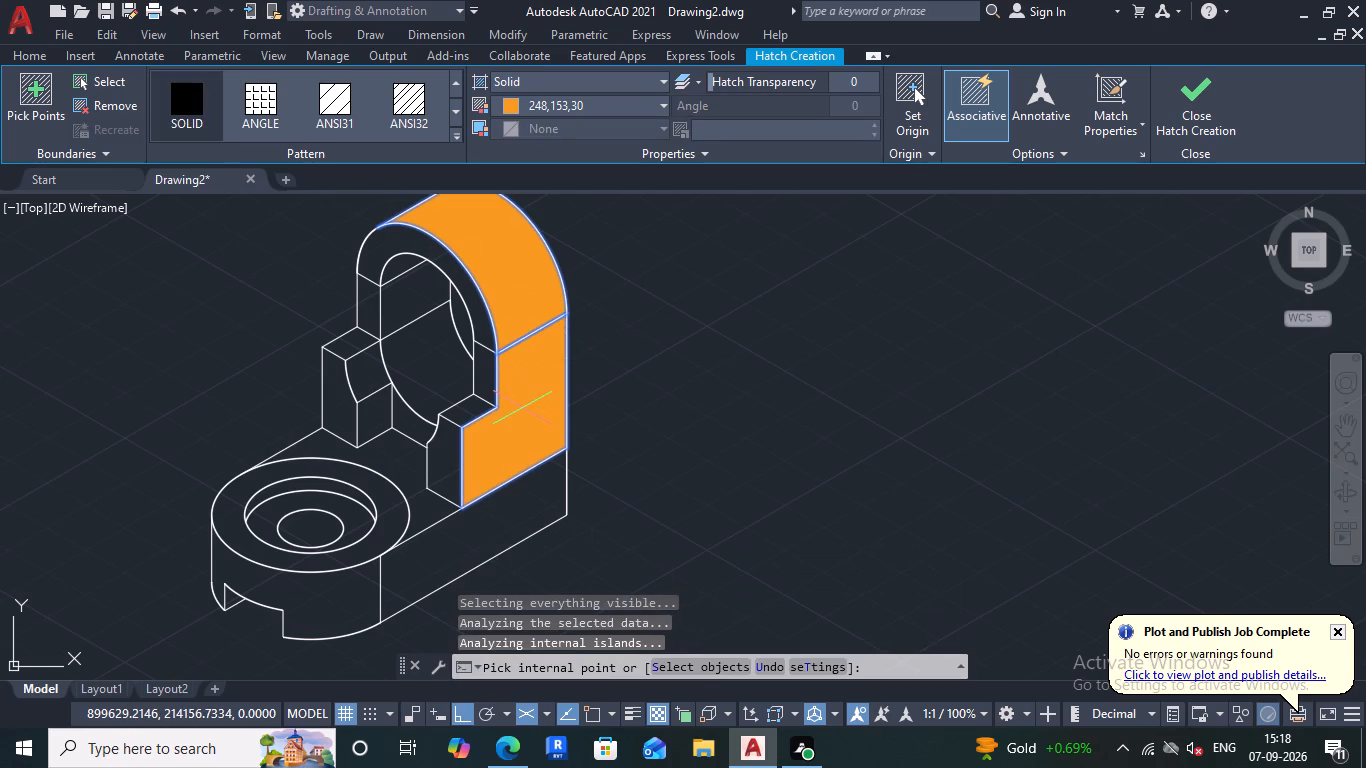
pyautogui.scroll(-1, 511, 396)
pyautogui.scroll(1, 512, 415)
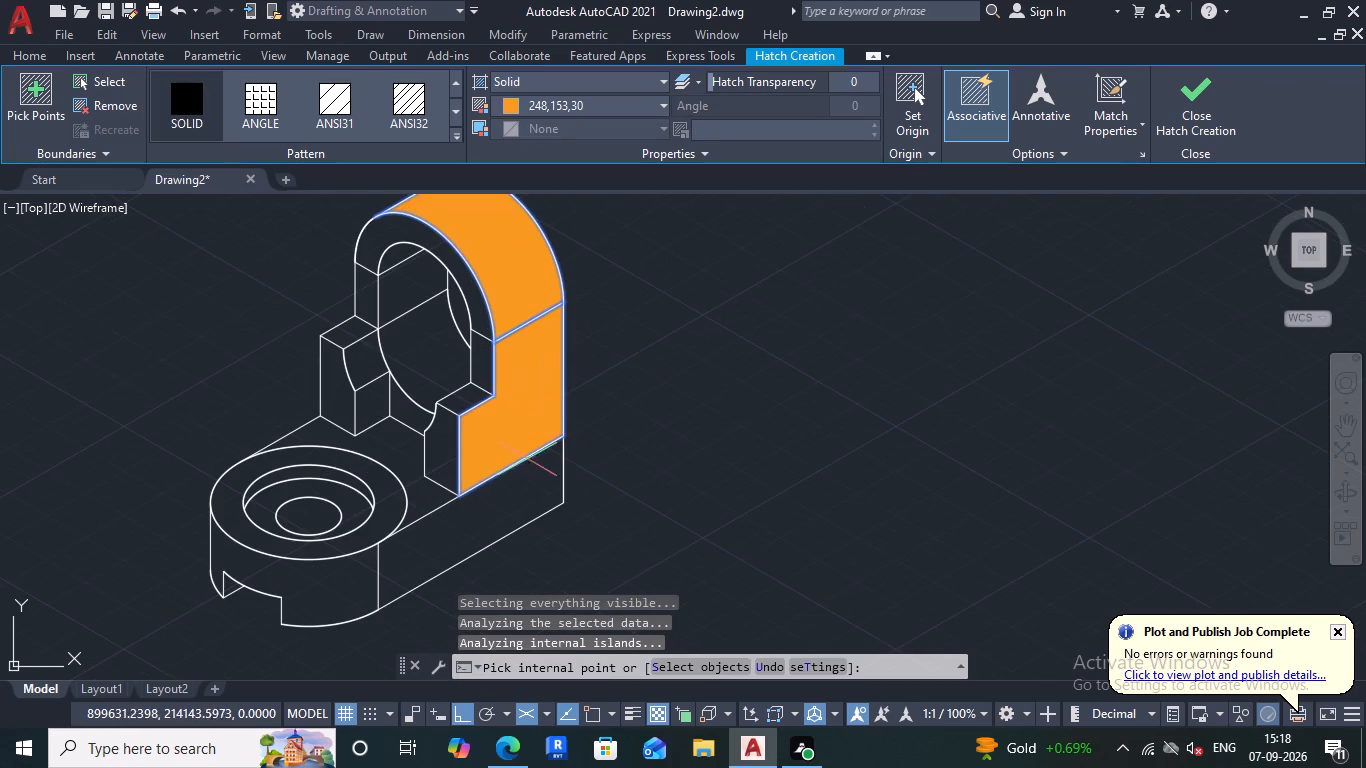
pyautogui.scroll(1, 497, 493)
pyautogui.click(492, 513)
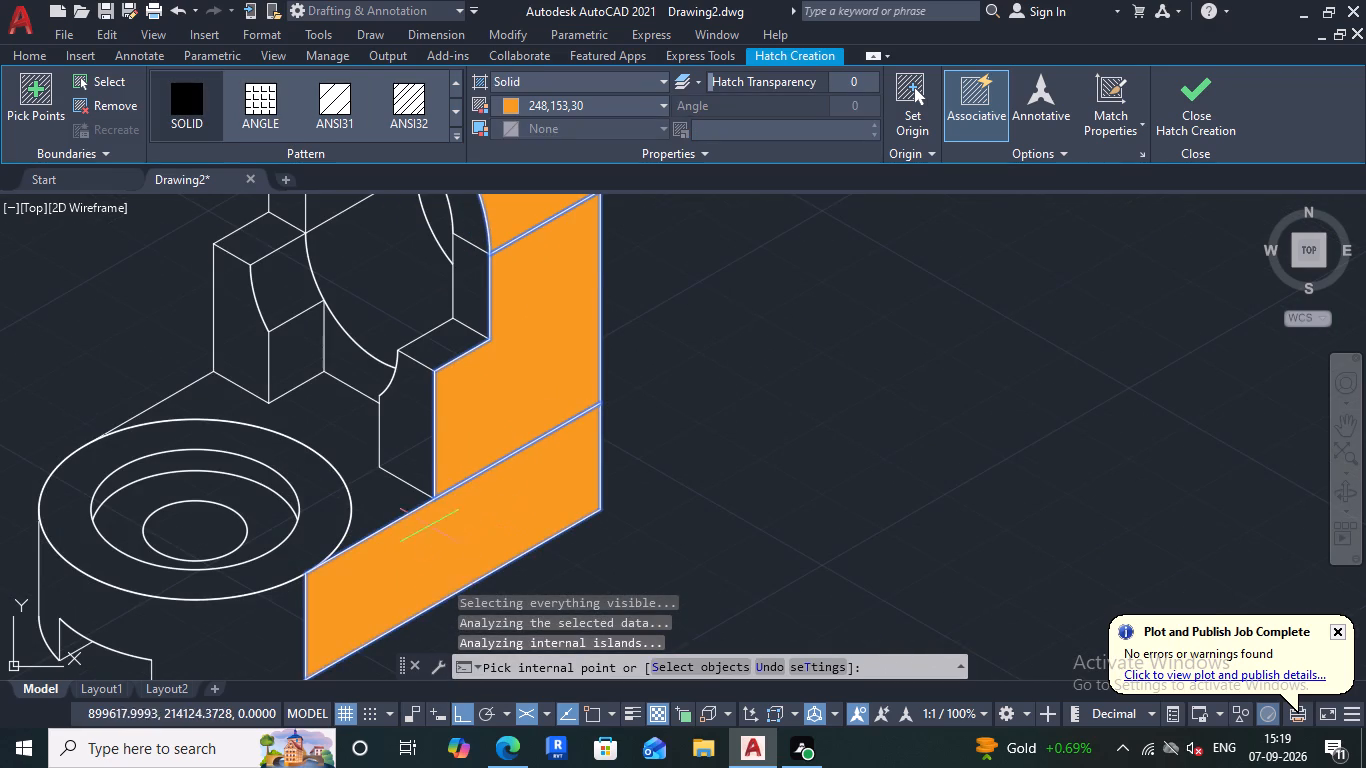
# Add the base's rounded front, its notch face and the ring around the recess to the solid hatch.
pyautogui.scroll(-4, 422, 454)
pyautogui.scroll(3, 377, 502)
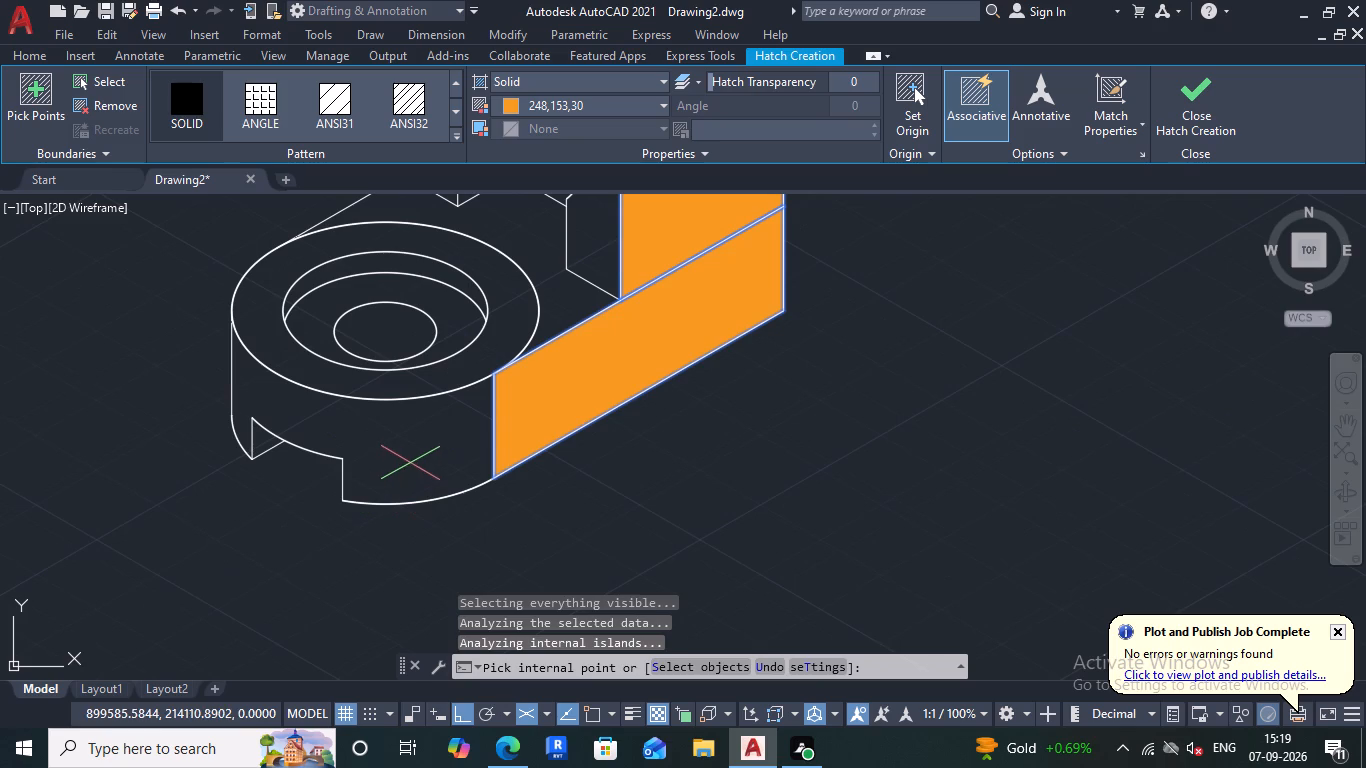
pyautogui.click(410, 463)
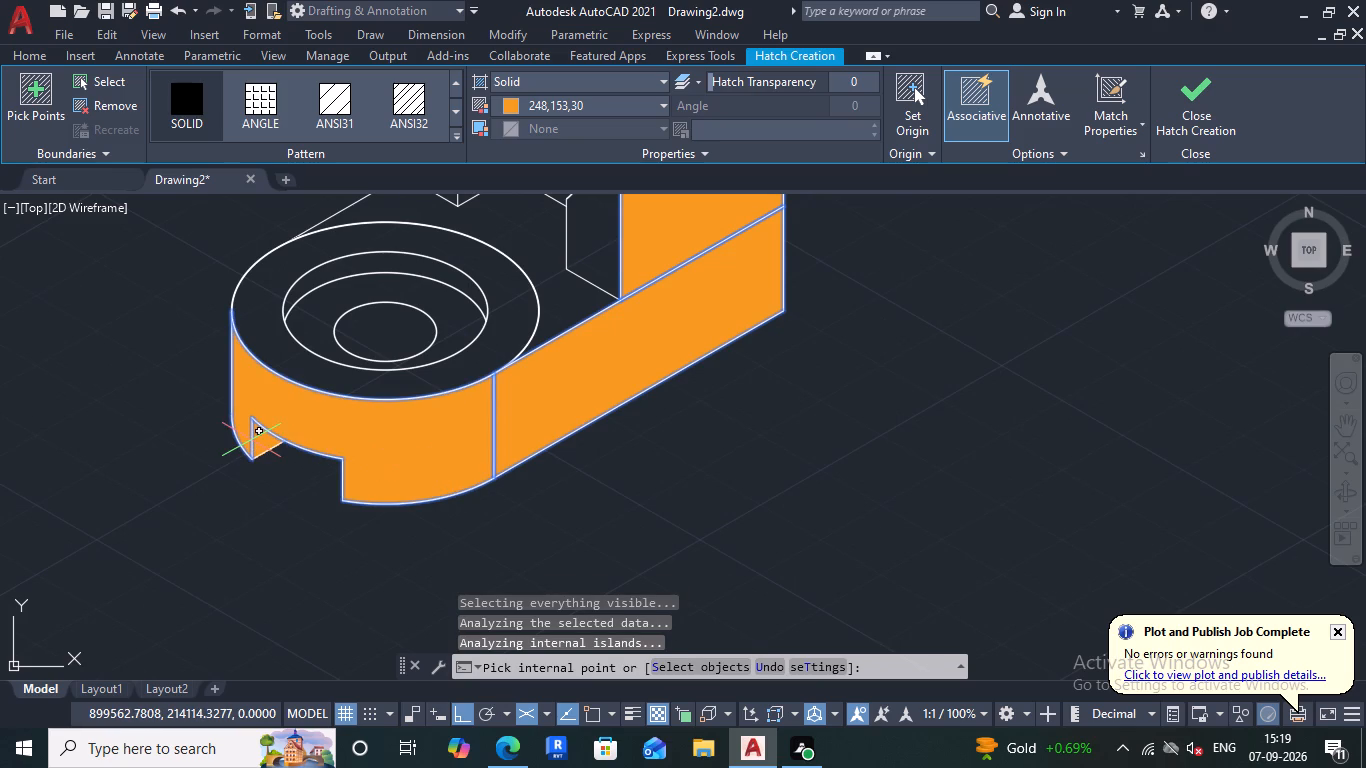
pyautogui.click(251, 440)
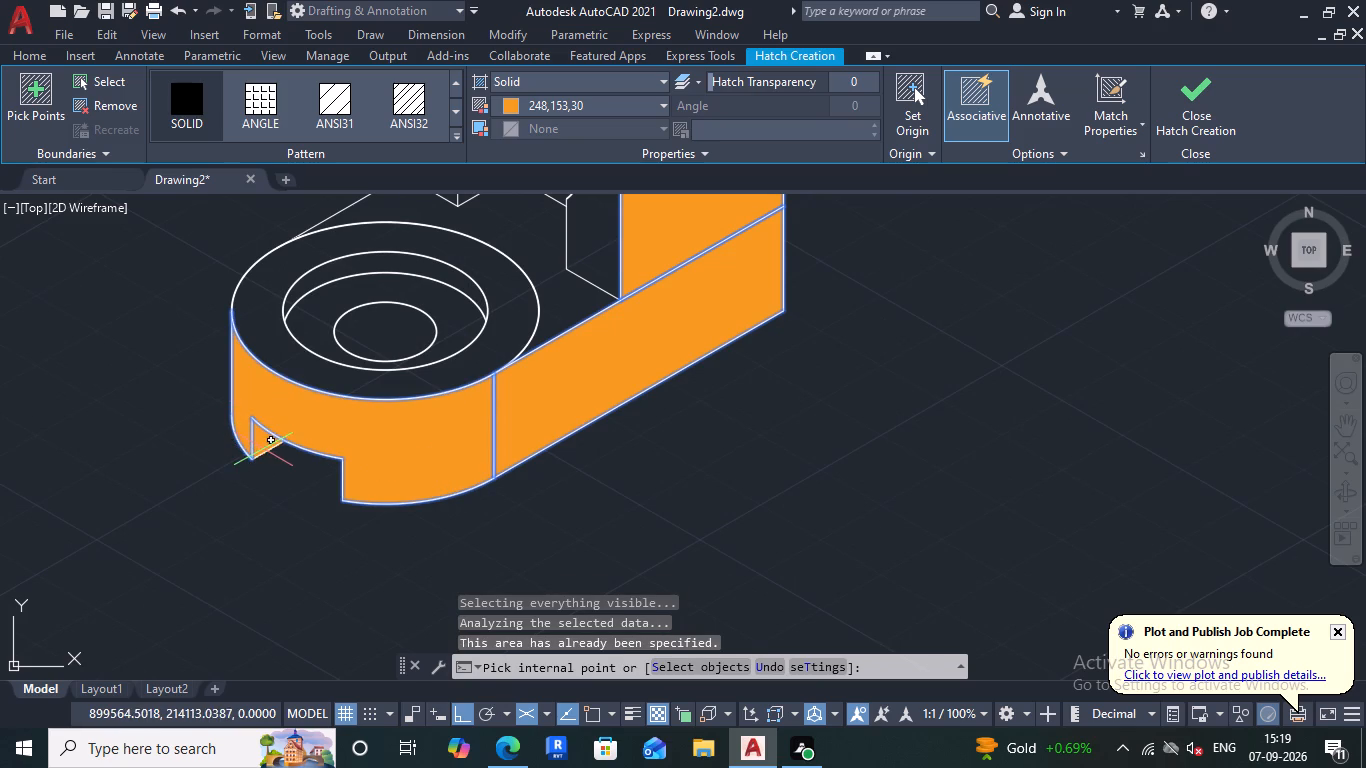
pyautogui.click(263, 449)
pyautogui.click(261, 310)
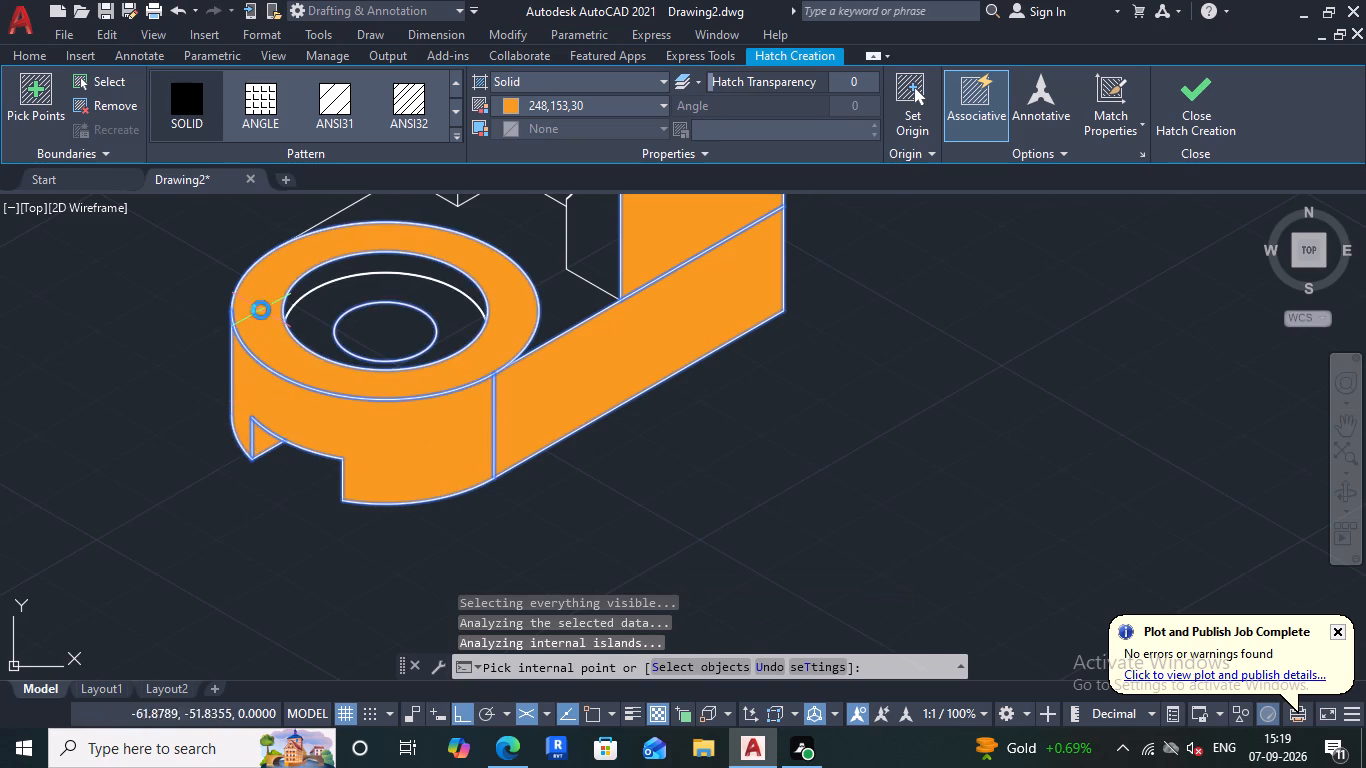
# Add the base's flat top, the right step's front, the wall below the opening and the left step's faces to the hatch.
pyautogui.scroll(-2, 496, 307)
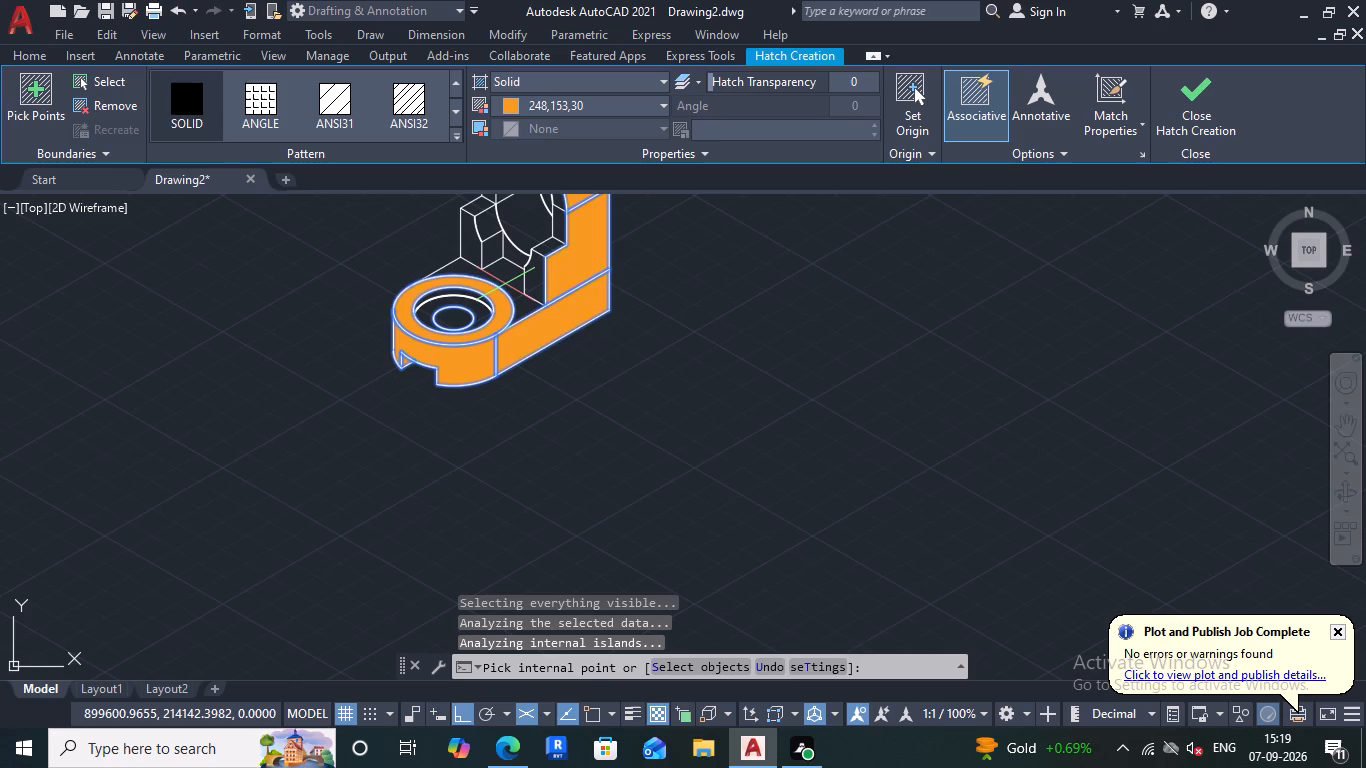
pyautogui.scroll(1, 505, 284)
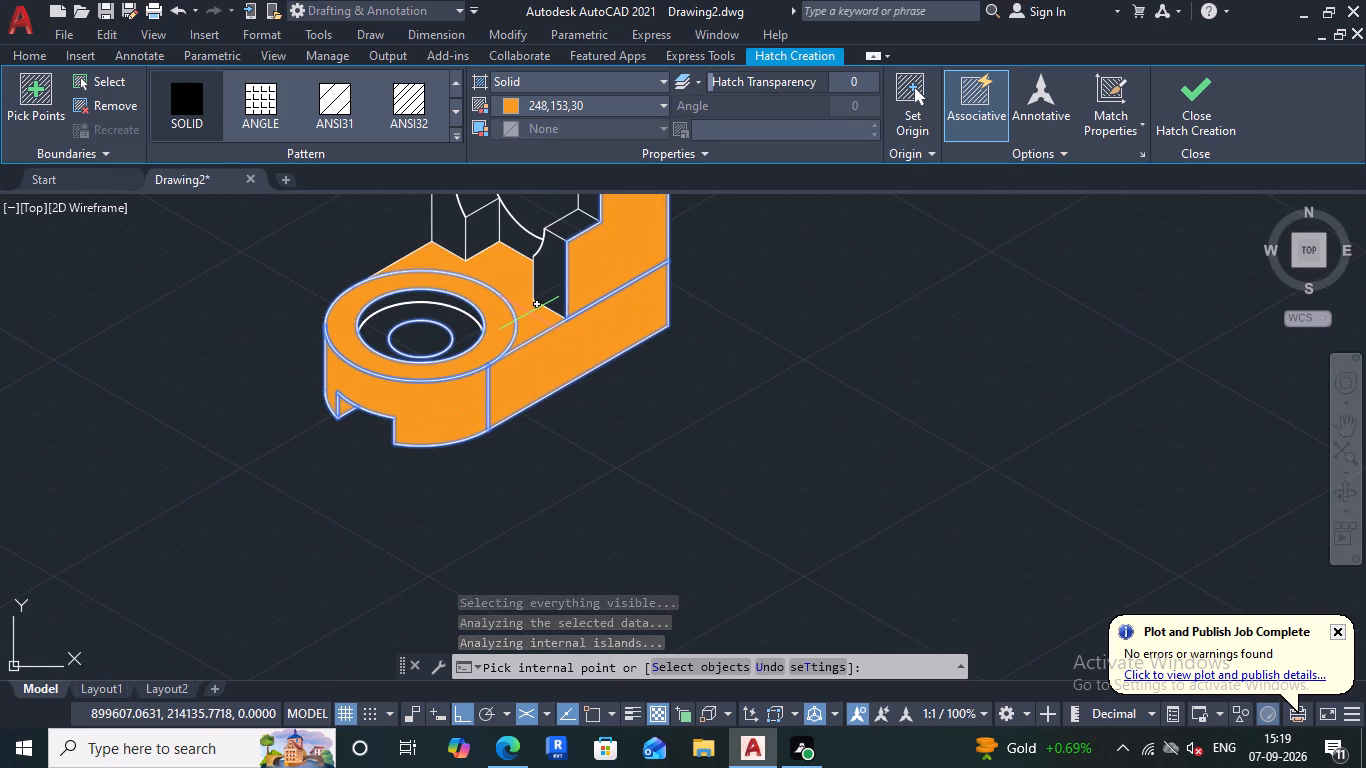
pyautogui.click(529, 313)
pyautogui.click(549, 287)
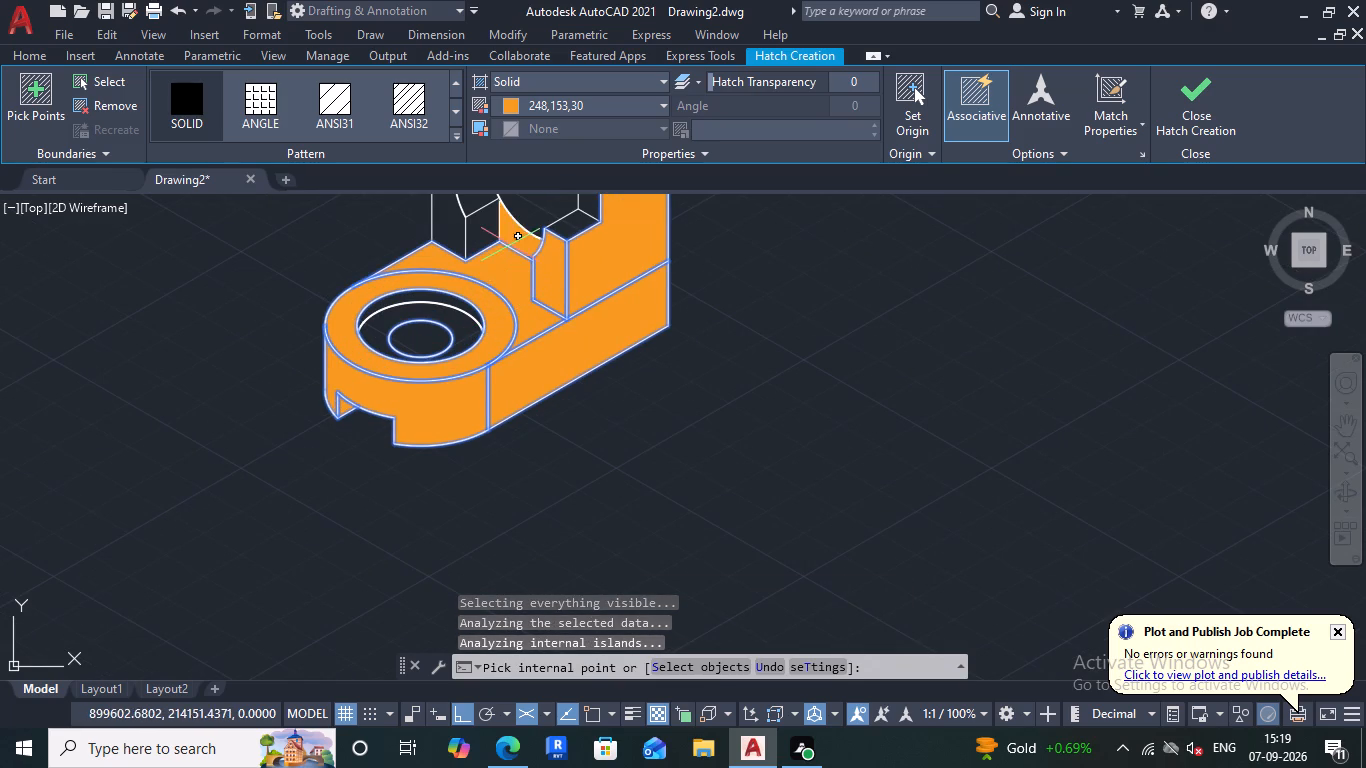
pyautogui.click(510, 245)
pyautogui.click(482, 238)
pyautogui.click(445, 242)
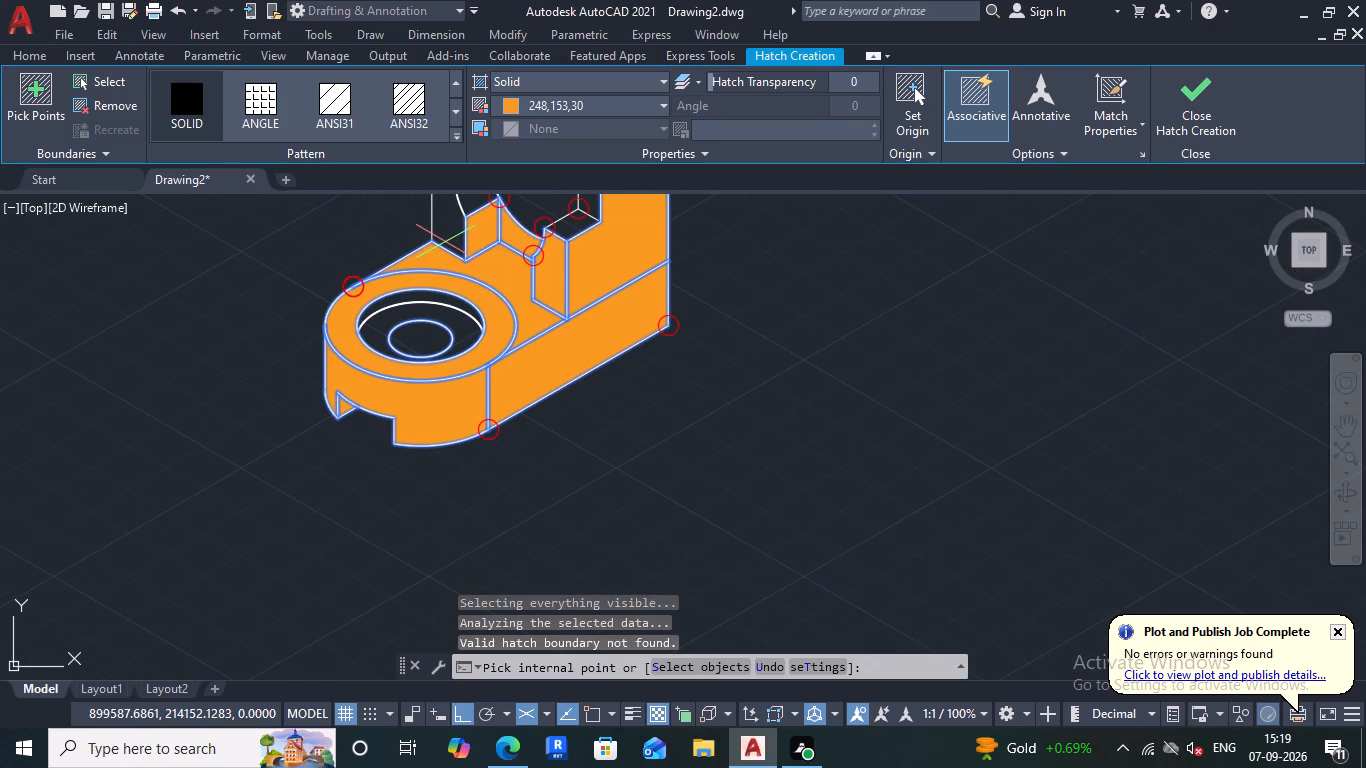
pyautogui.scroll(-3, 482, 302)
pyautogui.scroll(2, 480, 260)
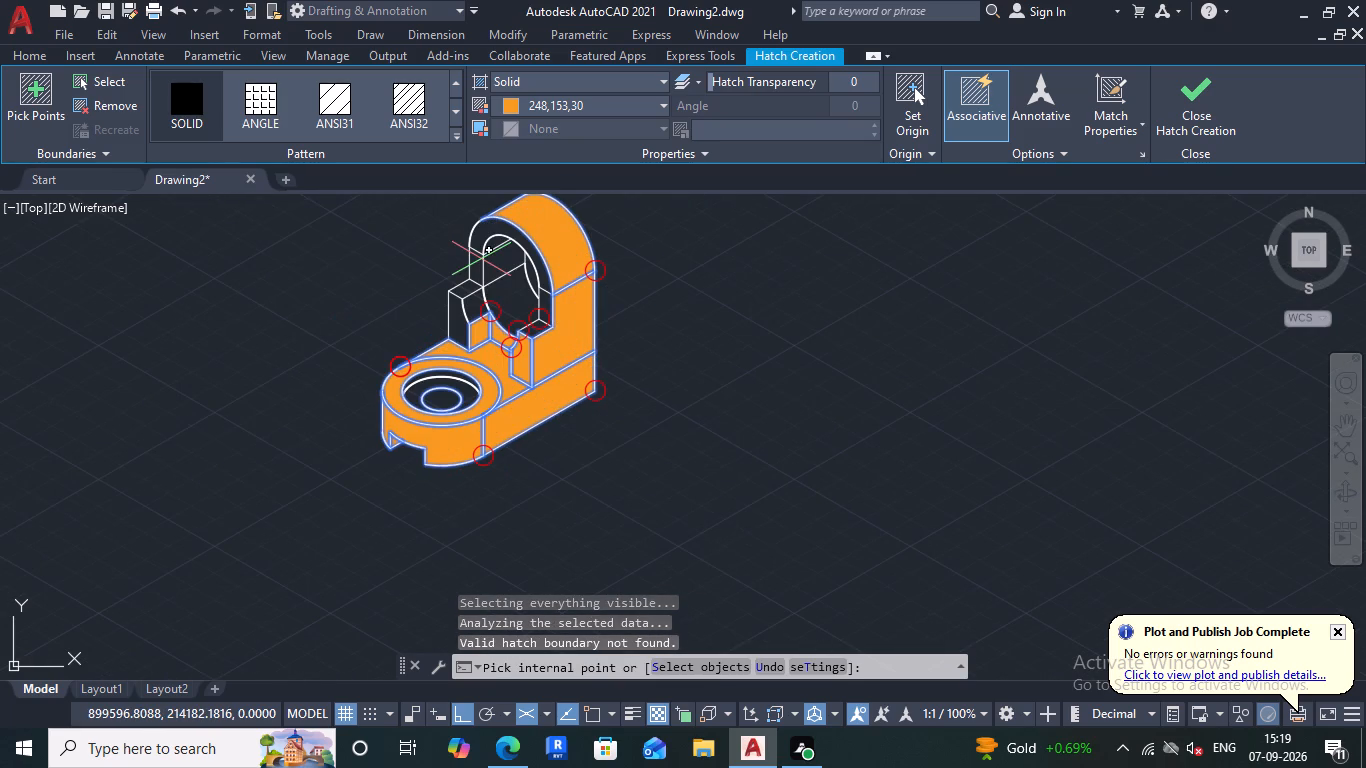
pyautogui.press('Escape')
# Examine the hatched bracket's unfilled faces and the marked boundary gaps, especially around the right step's arc and corners.
pyautogui.scroll(4, 504, 314)
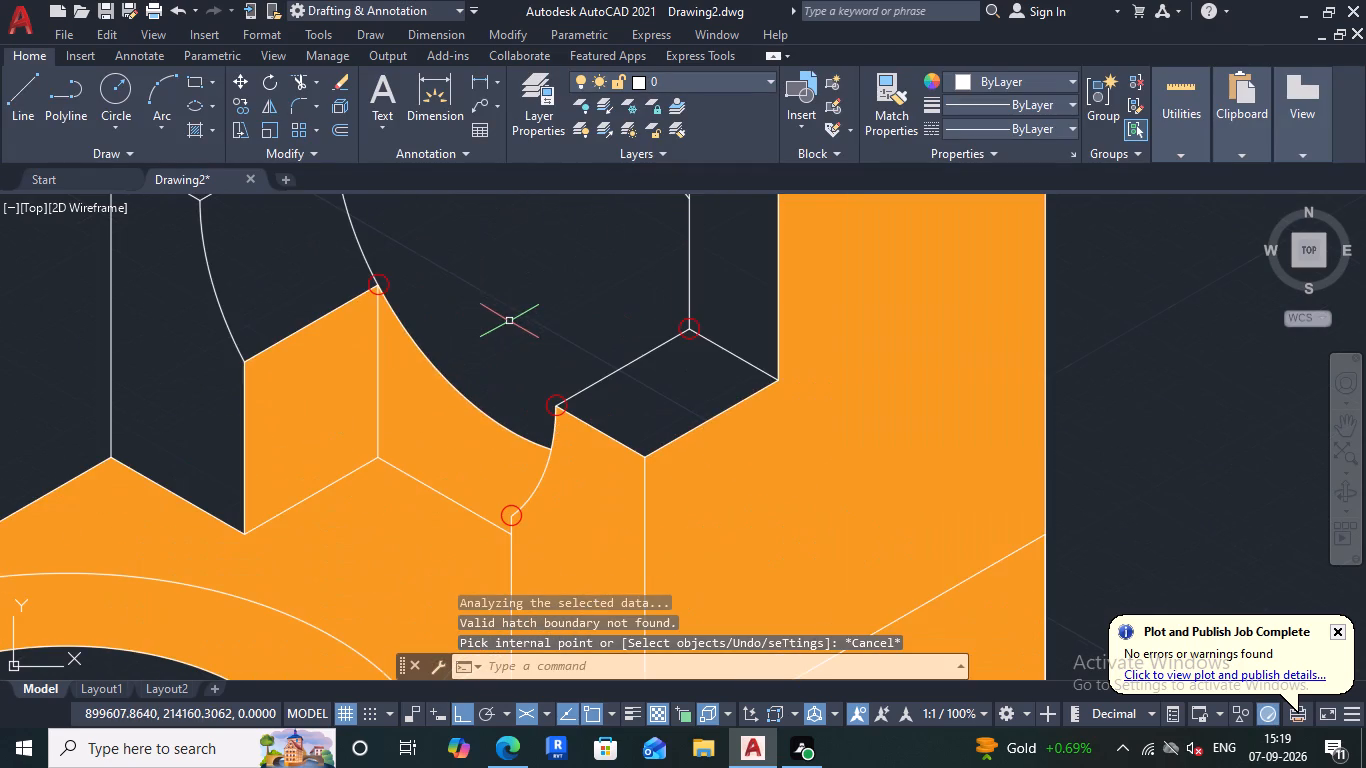
pyautogui.scroll(-3, 512, 324)
pyautogui.scroll(1, 519, 327)
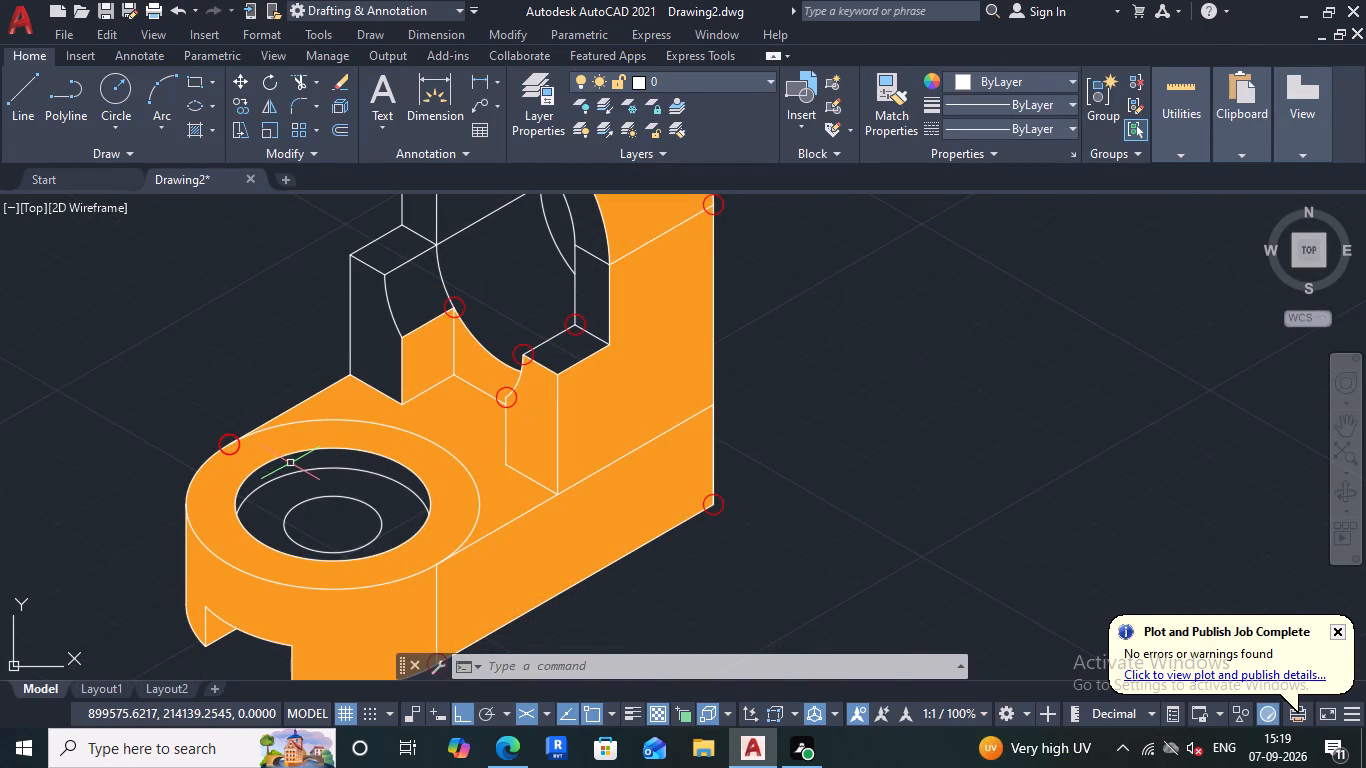
pyautogui.scroll(1, 417, 498)
pyautogui.scroll(-2, 440, 499)
pyautogui.scroll(3, 443, 507)
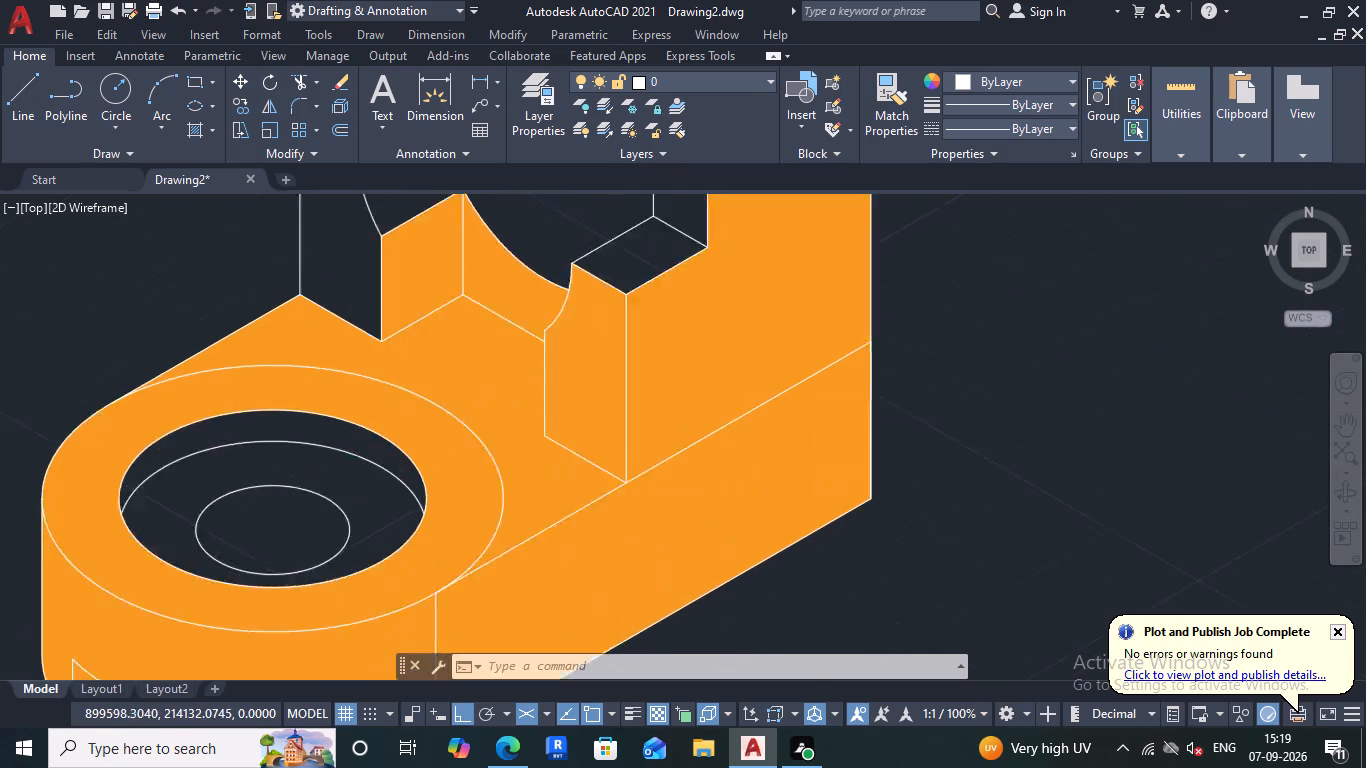
pyautogui.scroll(-3, 454, 507)
pyautogui.scroll(4, 502, 406)
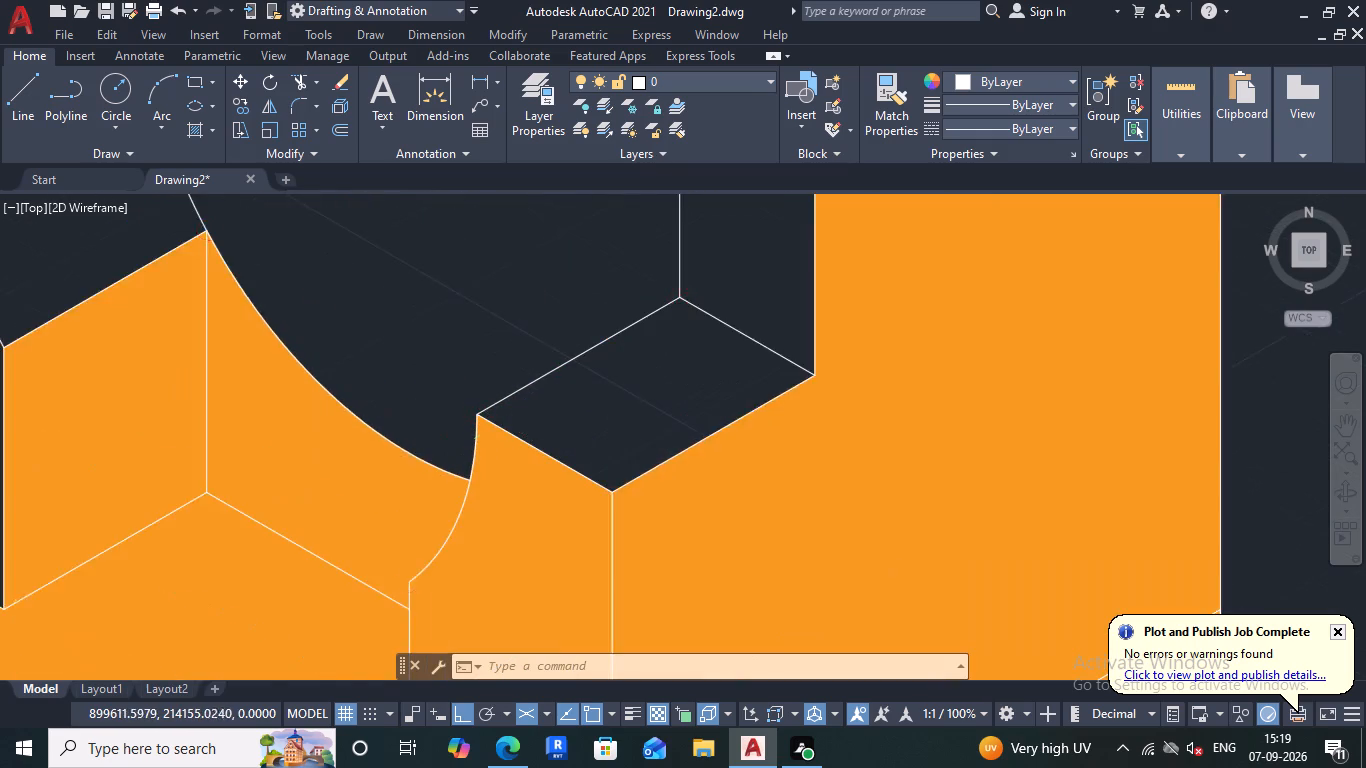
pyautogui.scroll(11, 503, 423)
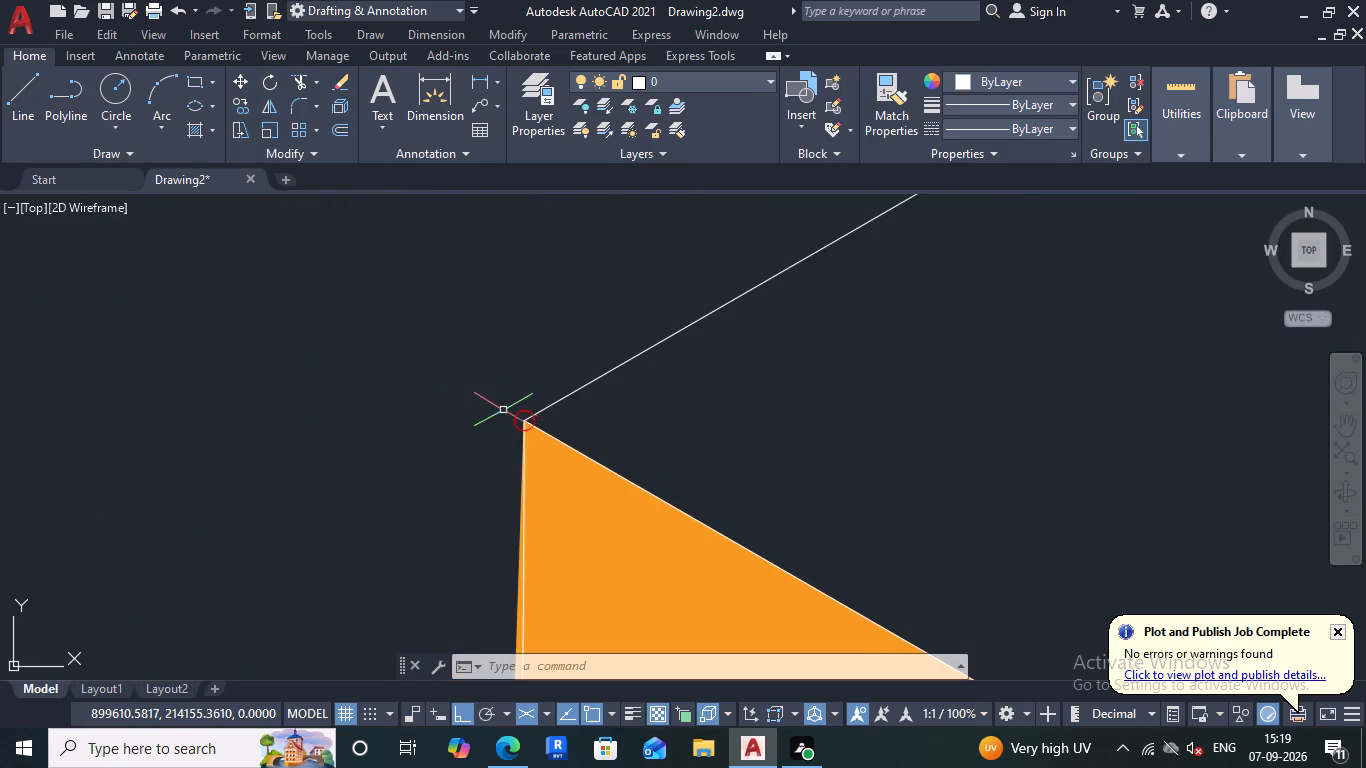
pyautogui.scroll(1, 503, 410)
pyautogui.scroll(-2, 547, 425)
pyautogui.scroll(1, 540, 422)
pyautogui.scroll(-3, 539, 422)
pyautogui.scroll(1, 537, 411)
pyautogui.scroll(-4, 537, 411)
pyautogui.scroll(1, 540, 413)
pyautogui.scroll(-4, 540, 418)
pyautogui.scroll(1, 537, 464)
pyautogui.scroll(-1, 537, 474)
pyautogui.scroll(1, 536, 484)
pyautogui.scroll(-1, 535, 486)
pyautogui.scroll(1, 535, 486)
pyautogui.scroll(-6, 535, 486)
pyautogui.scroll(1, 534, 489)
pyautogui.scroll(-1, 534, 489)
pyautogui.scroll(1, 534, 489)
pyautogui.scroll(-1, 534, 489)
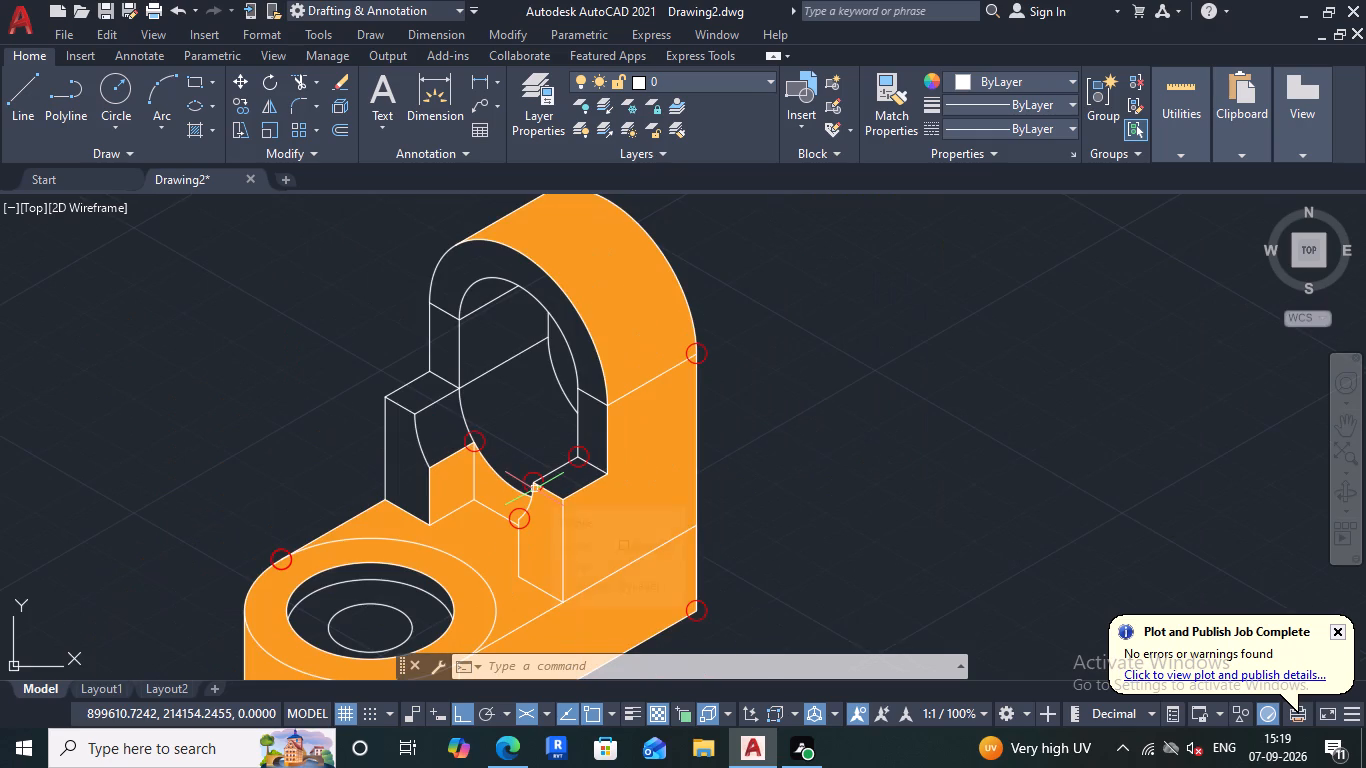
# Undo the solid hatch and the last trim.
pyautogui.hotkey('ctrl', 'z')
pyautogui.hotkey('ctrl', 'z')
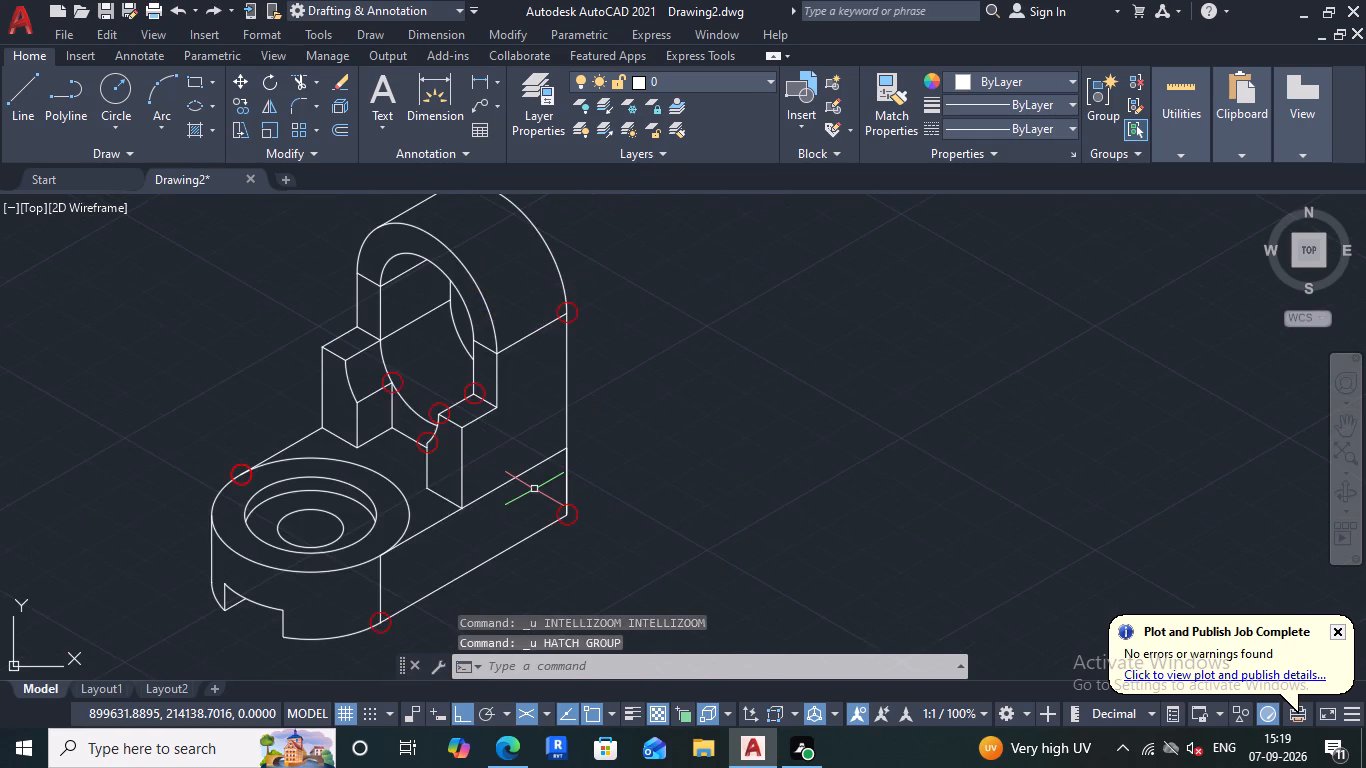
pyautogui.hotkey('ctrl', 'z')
# Trim the end of the slanted line that overhangs the round top edge of the upright's opening.
pyautogui.scroll(1, 518, 463)
pyautogui.scroll(-1, 518, 463)
pyautogui.scroll(1, 516, 460)
pyautogui.scroll(-6, 516, 459)
pyautogui.scroll(1, 525, 447)
pyautogui.scroll(-4, 525, 447)
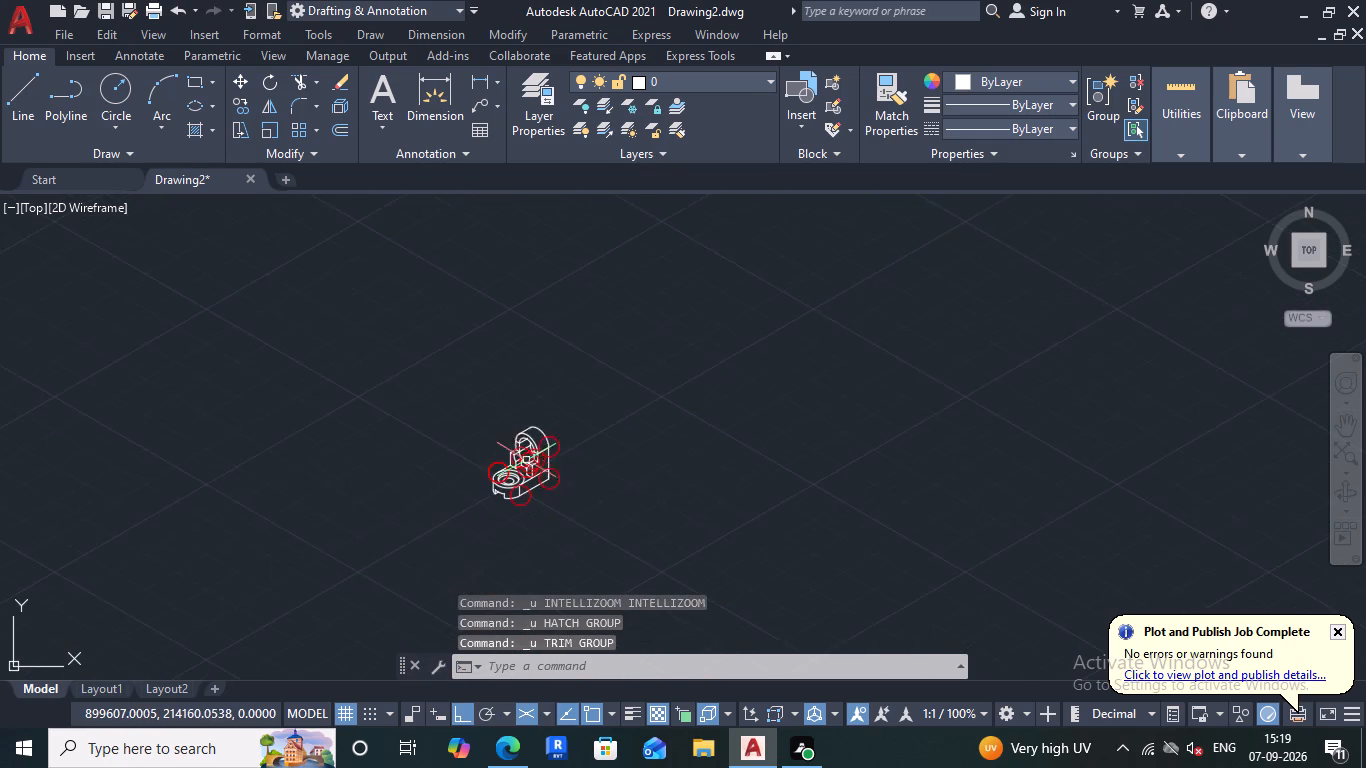
pyautogui.scroll(7, 526, 460)
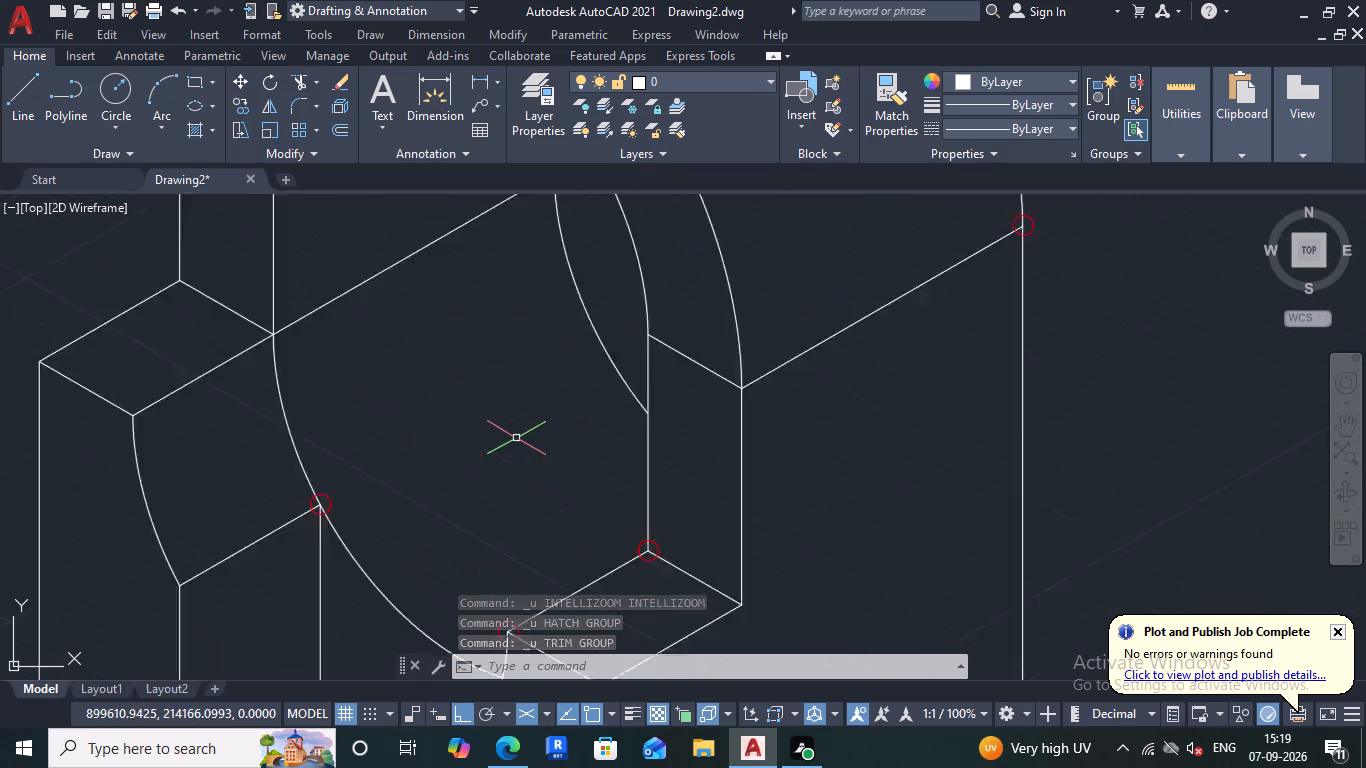
pyautogui.scroll(2, 516, 438)
pyautogui.scroll(-5, 510, 424)
pyautogui.scroll(1, 495, 413)
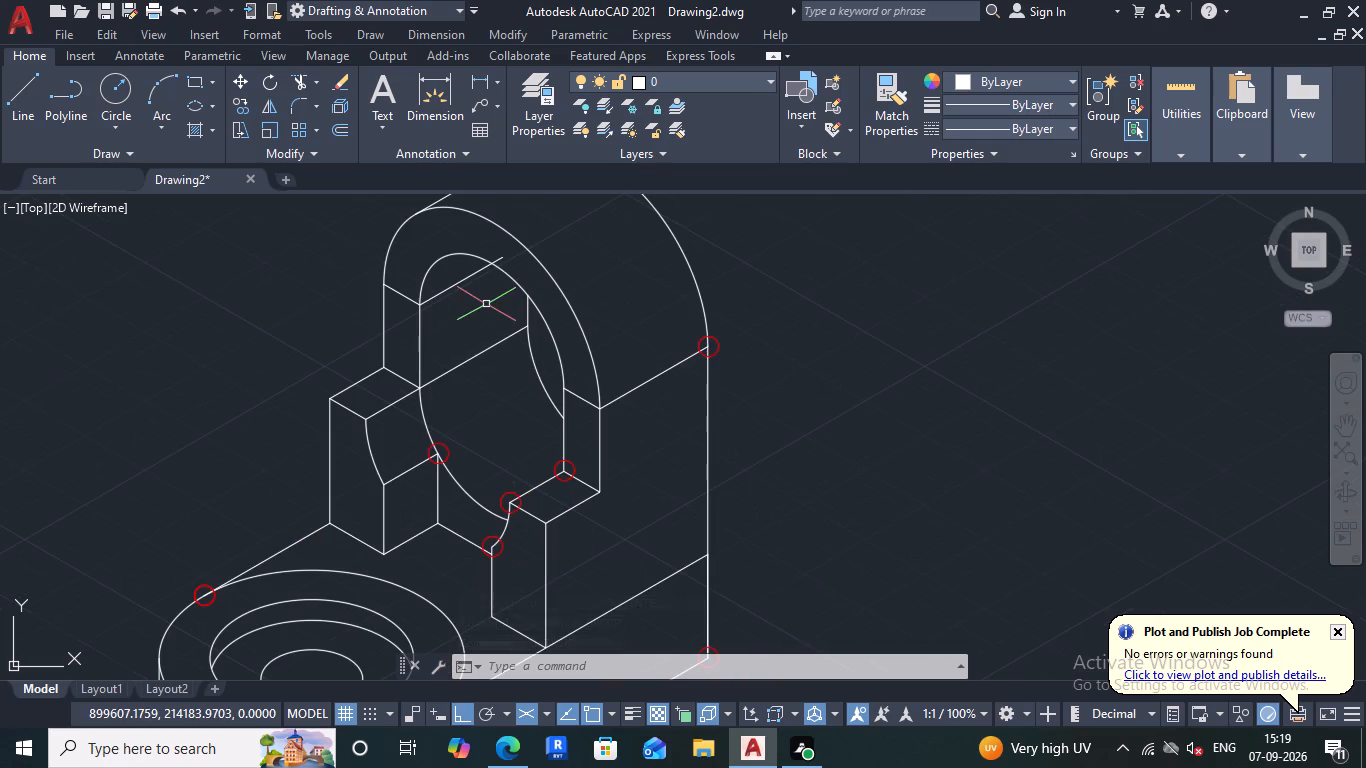
pyautogui.click(290, 72)
pyautogui.click(496, 257)
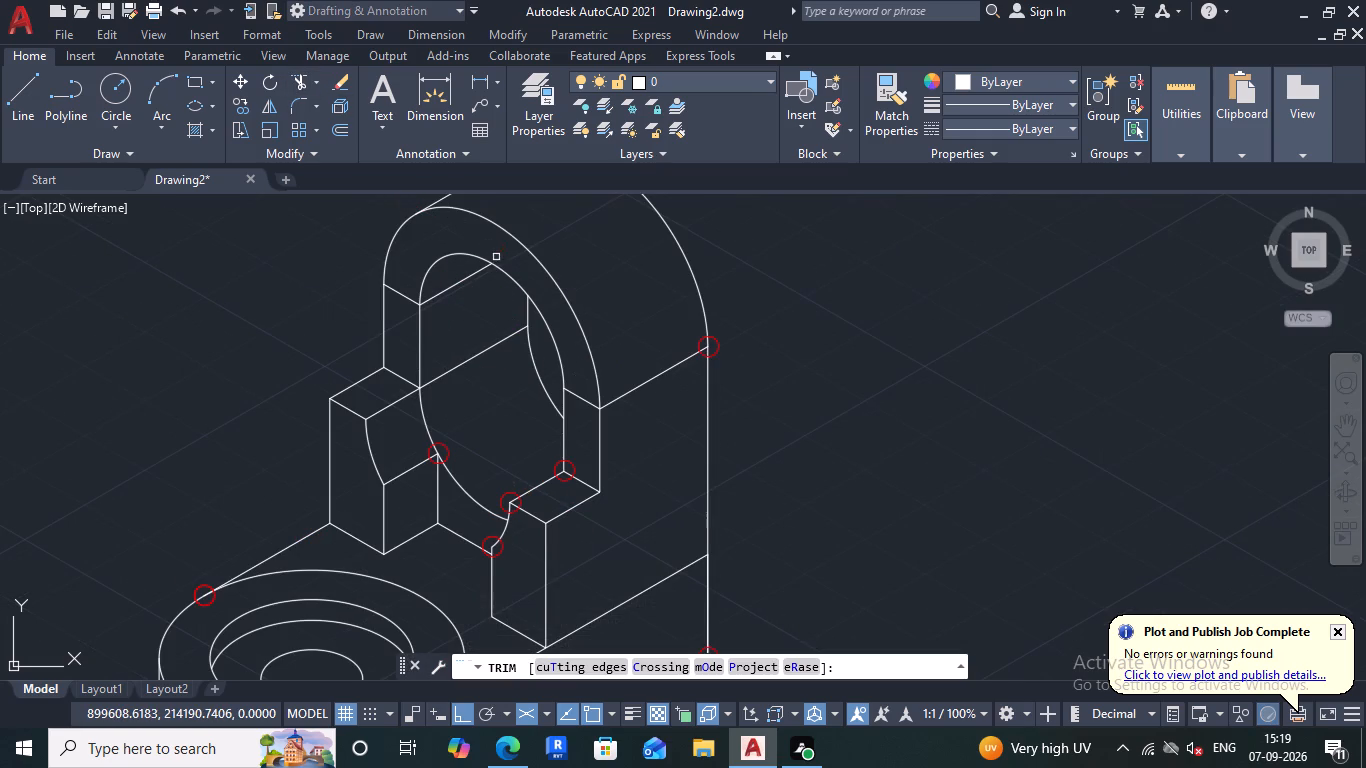
pyautogui.scroll(-5, 510, 310)
pyautogui.scroll(3, 578, 395)
pyautogui.scroll(-4, 577, 402)
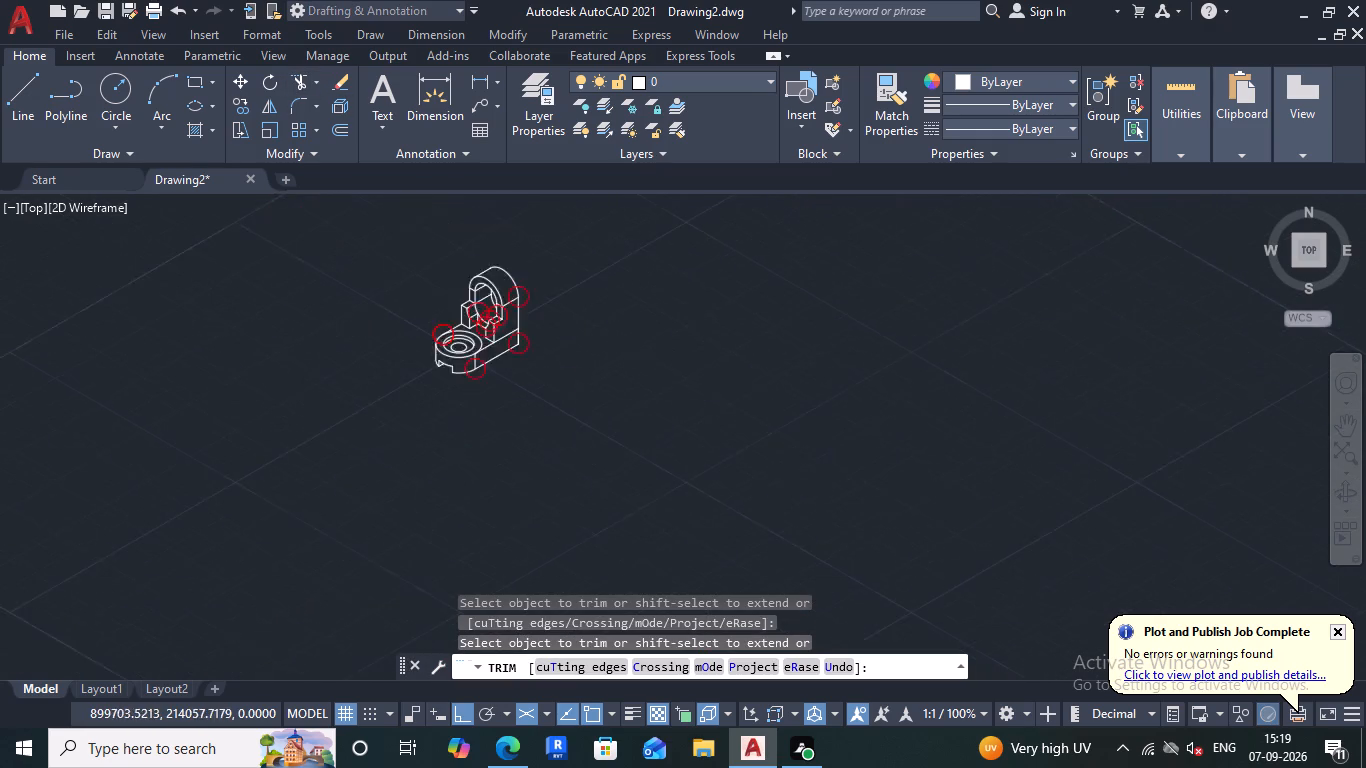
pyautogui.scroll(3, 550, 372)
pyautogui.press('Escape')
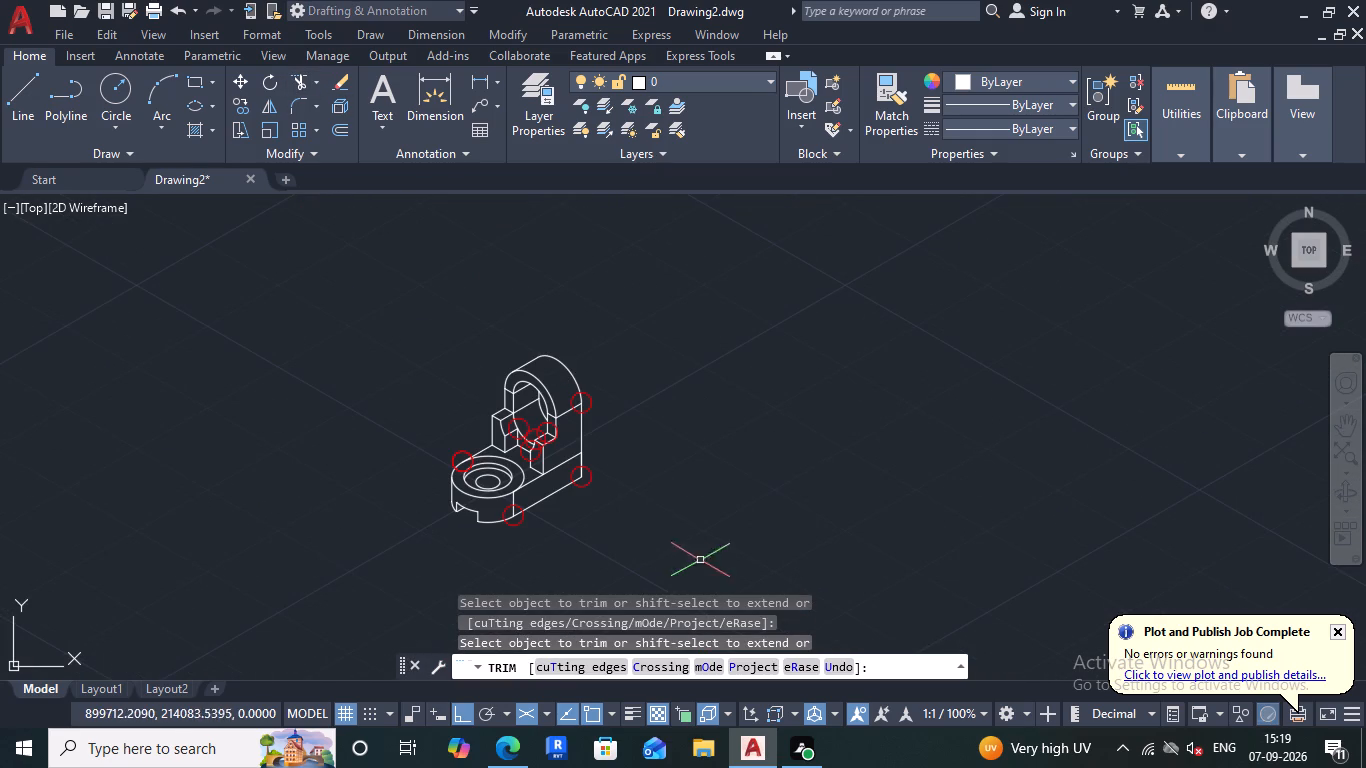
# Copy the whole bracket outline and paste a duplicate beside the original, clear of the marked gap circles.
pyautogui.moveTo(657, 560); pyautogui.dragTo(659, 530)
pyautogui.click(372, 265)
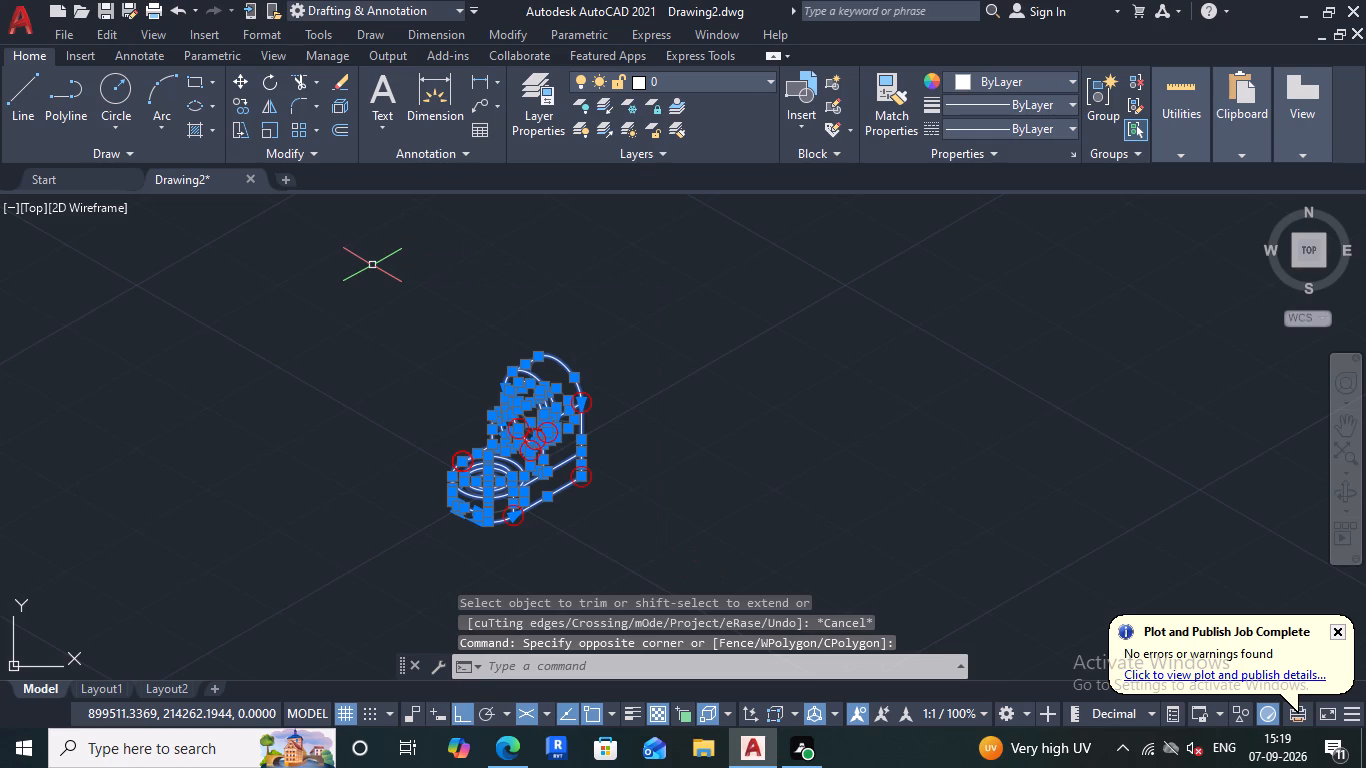
pyautogui.hotkey('ctrl', 'c')
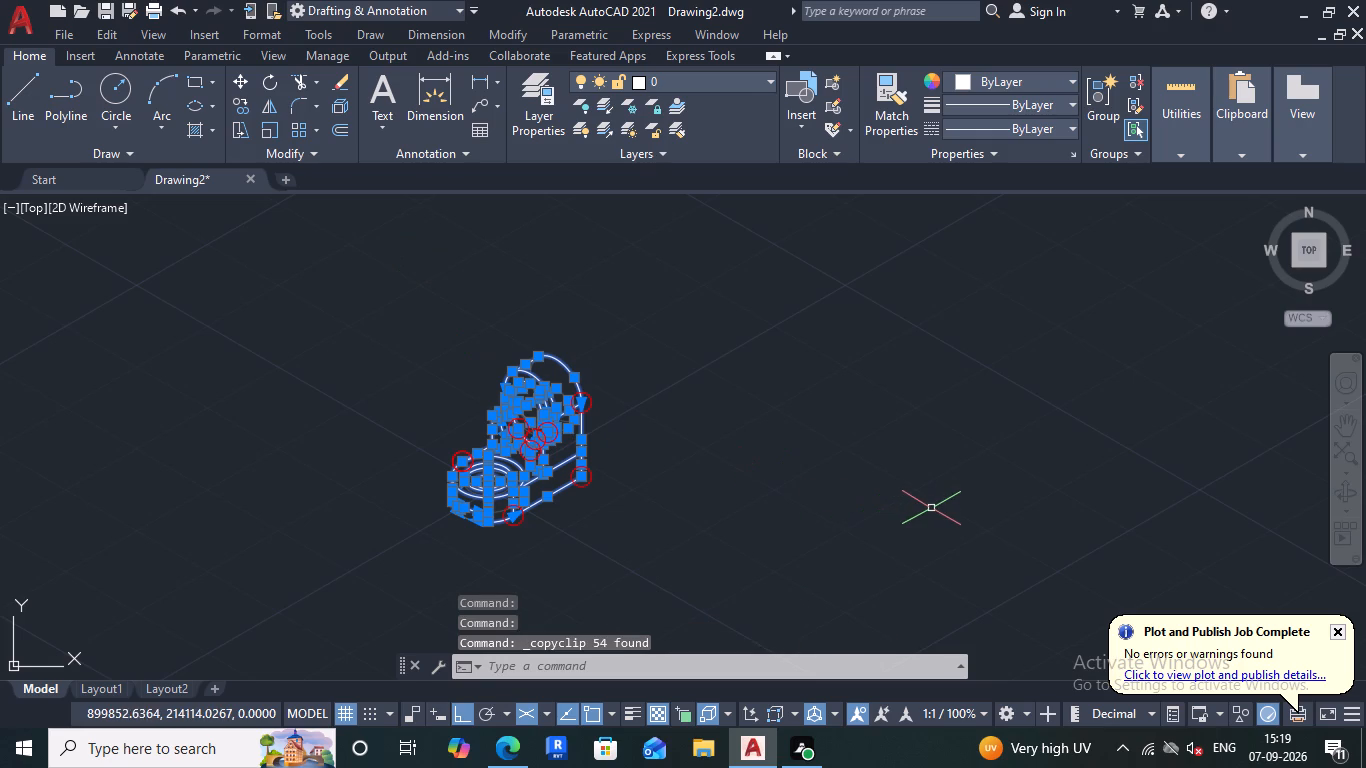
pyautogui.hotkey('ctrl', 'v')
pyautogui.click(888, 502)
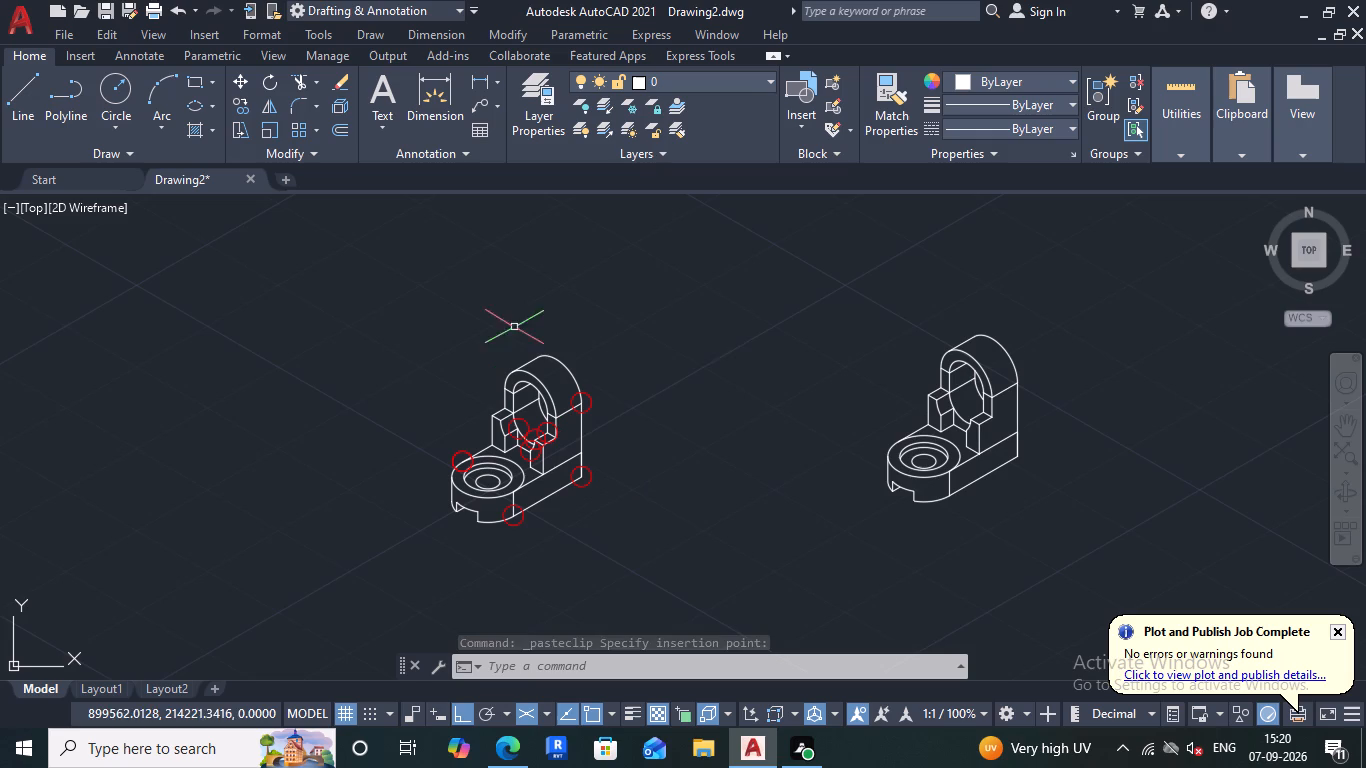
pyautogui.click(969, 559)
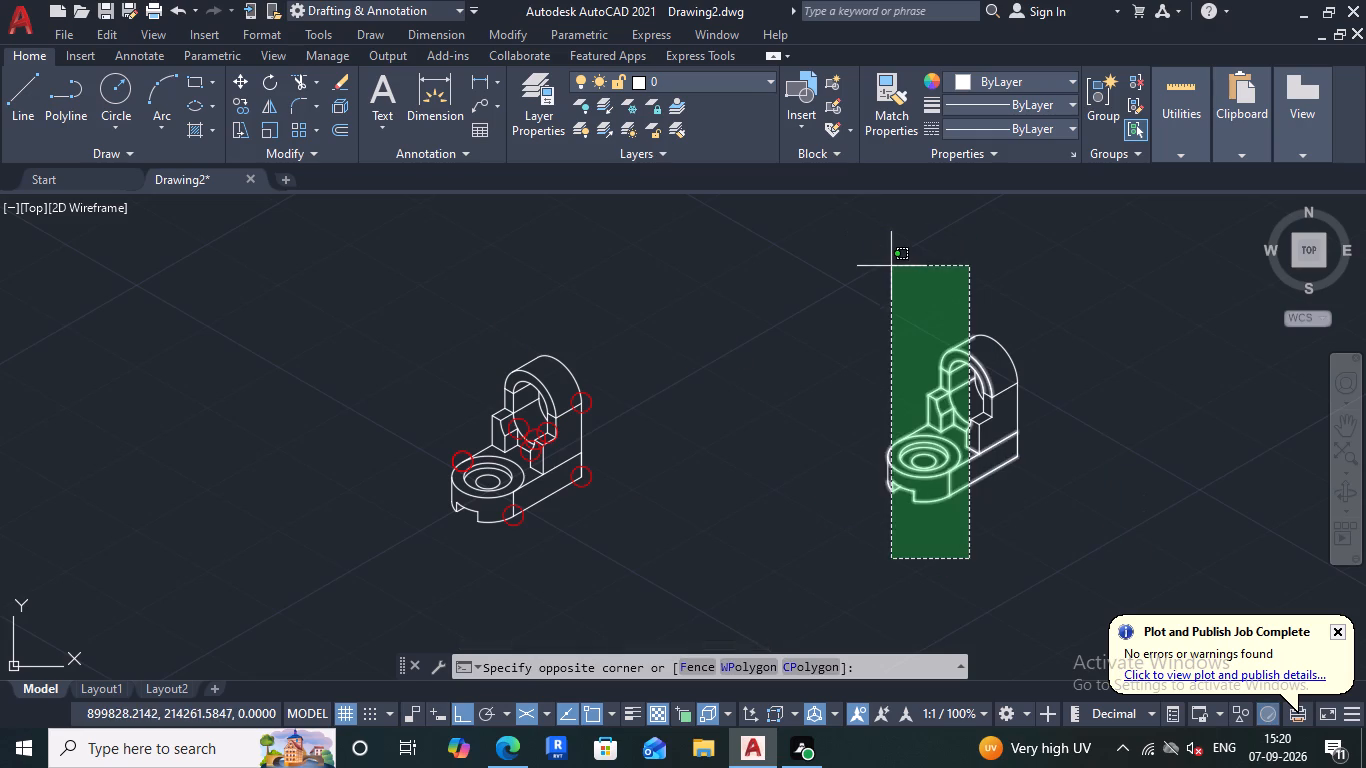
pyautogui.press('Escape')
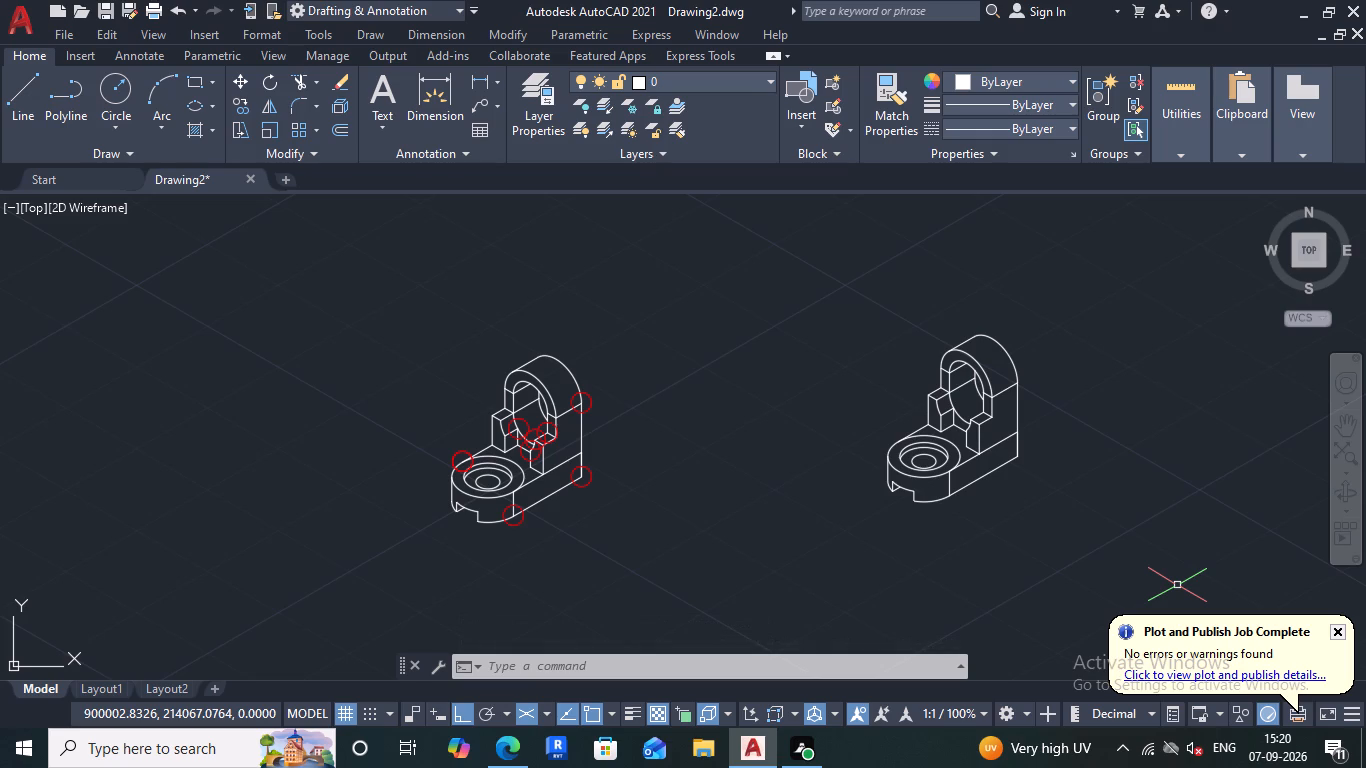
# Examine the original bracket's marked boundary gaps around the right step, opening and base, and compare them with the duplicate.
pyautogui.scroll(2, 546, 442)
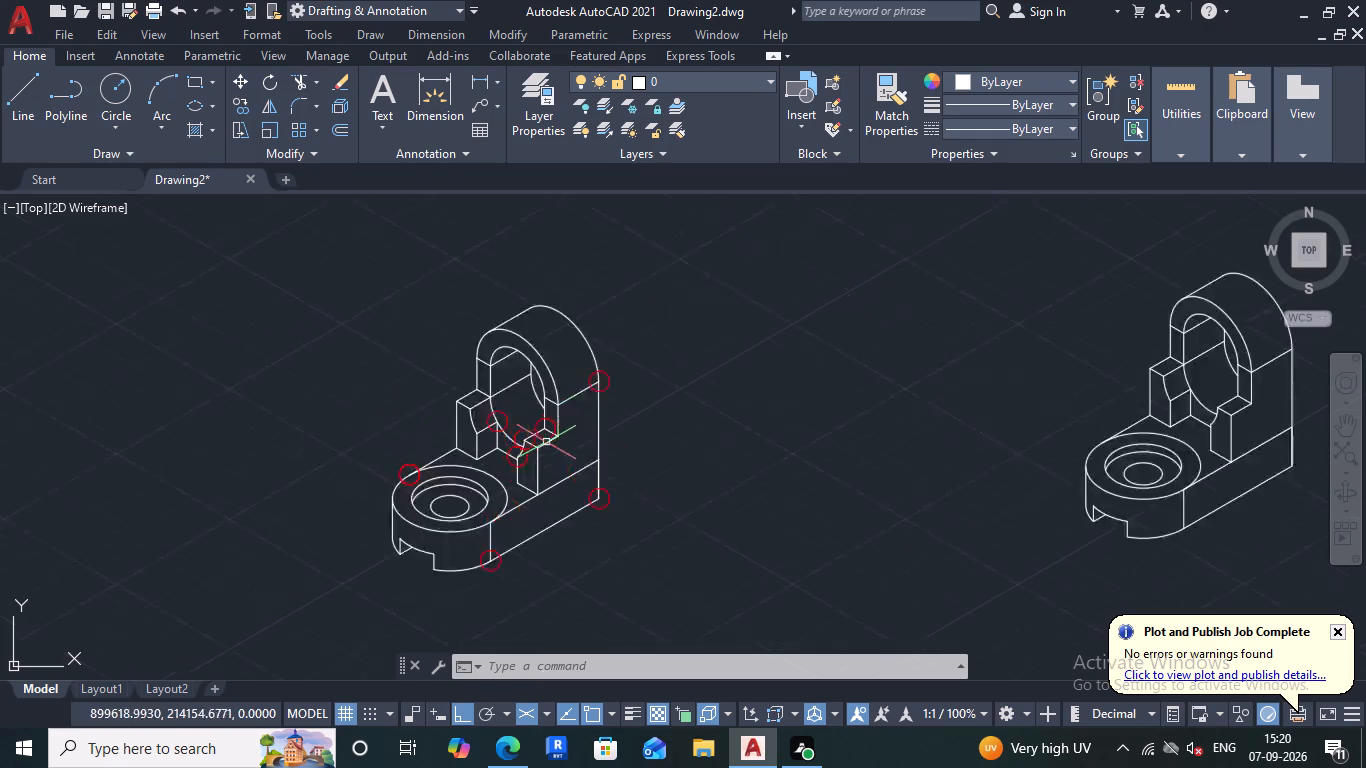
pyautogui.scroll(11, 546, 442)
pyautogui.scroll(4, 301, 406)
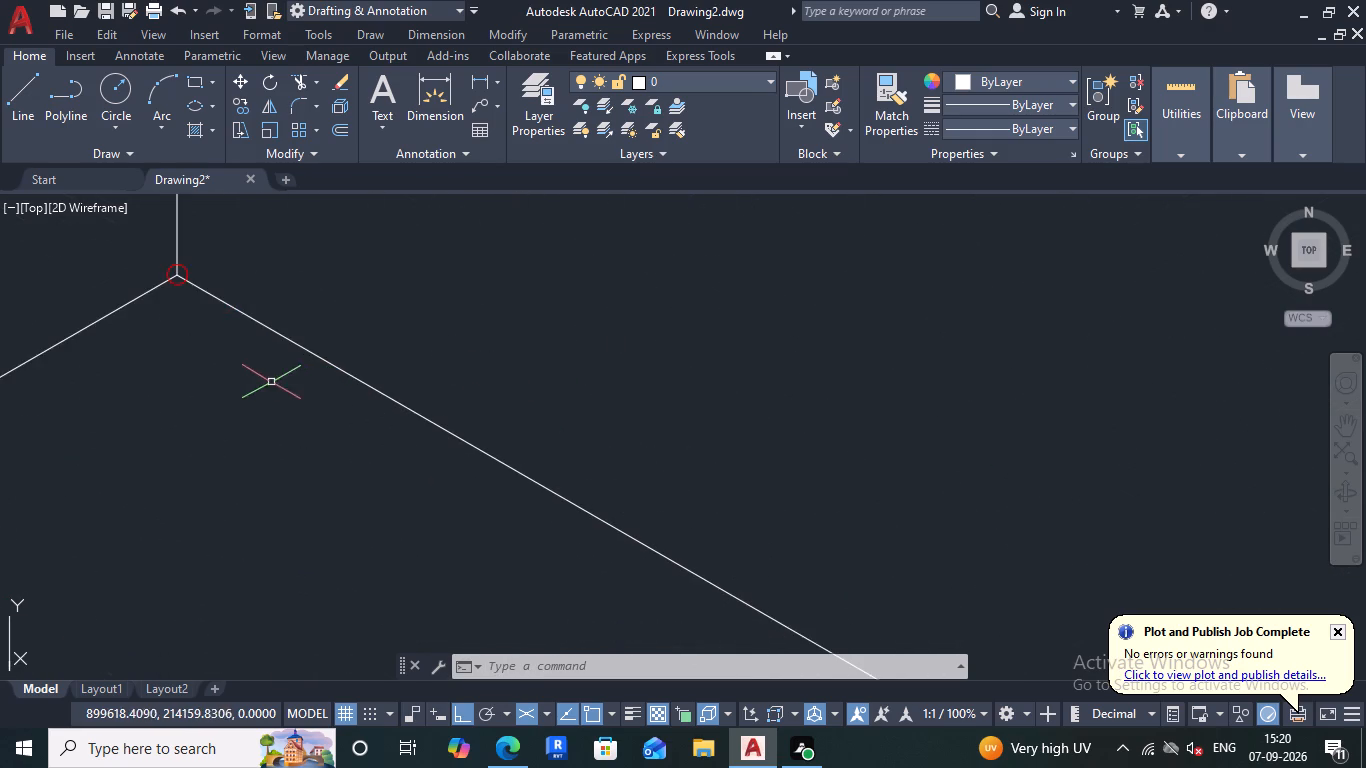
pyautogui.scroll(1, 241, 368)
pyautogui.scroll(-6, 241, 368)
pyautogui.scroll(1, 228, 340)
pyautogui.scroll(-7, 228, 340)
pyautogui.scroll(1, 228, 340)
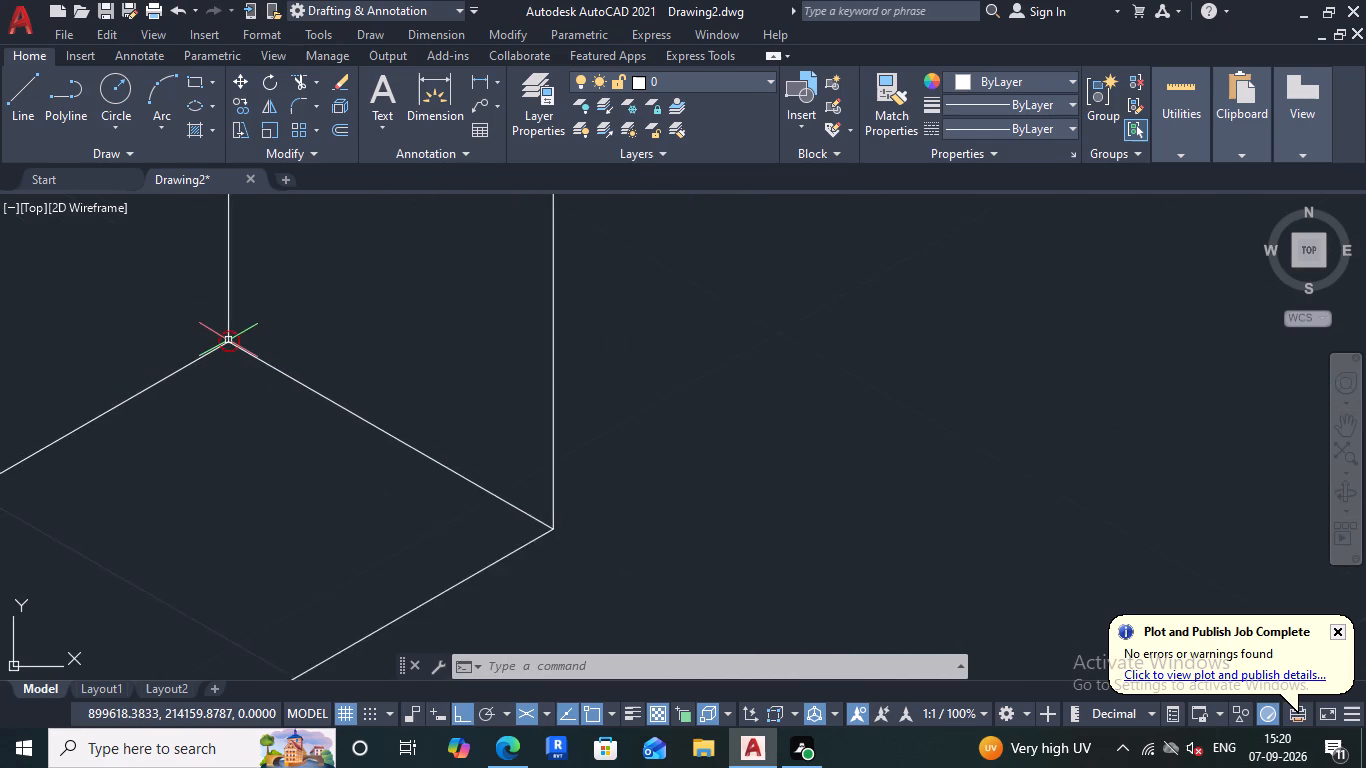
pyautogui.scroll(-3, 228, 340)
pyautogui.scroll(1, 236, 351)
pyautogui.scroll(-1, 236, 352)
pyautogui.scroll(1, 239, 356)
pyautogui.scroll(-8, 241, 359)
pyautogui.scroll(5, 238, 361)
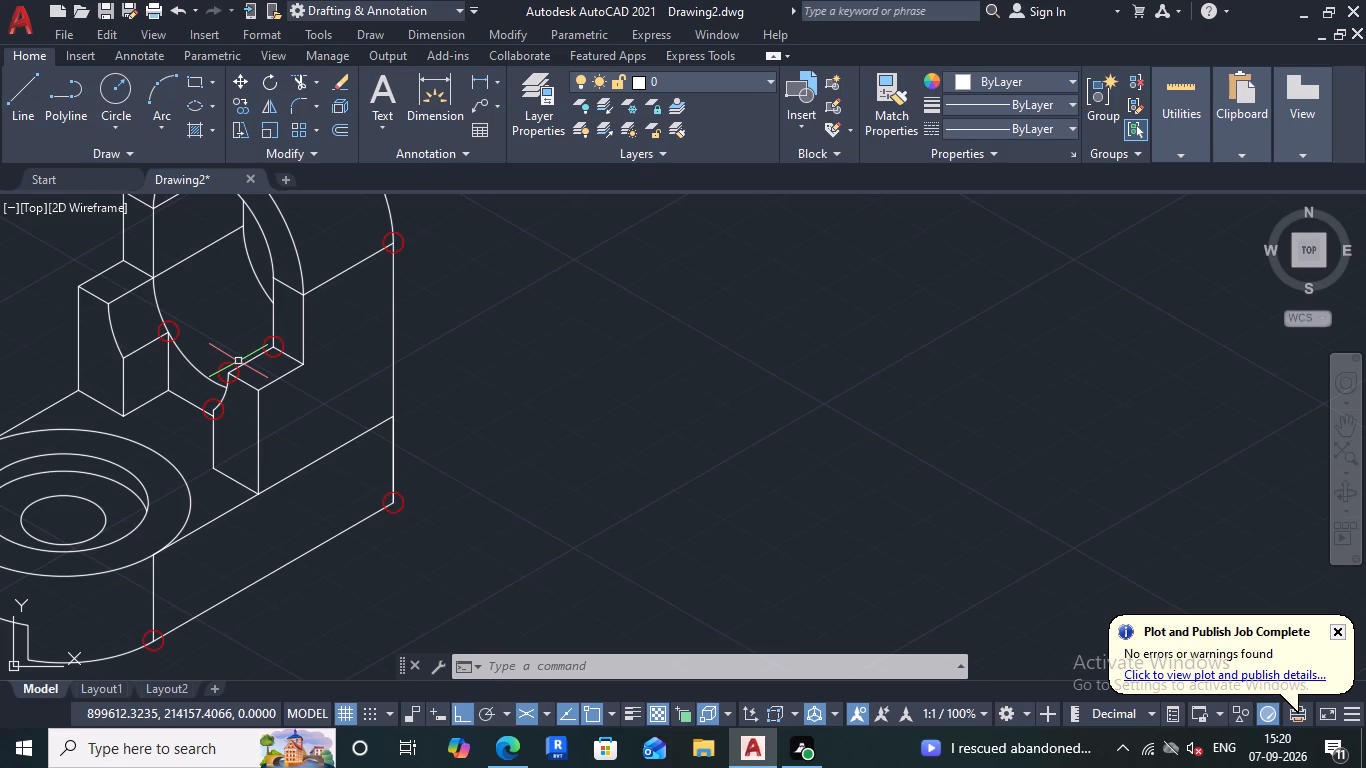
pyautogui.scroll(-2, 122, 330)
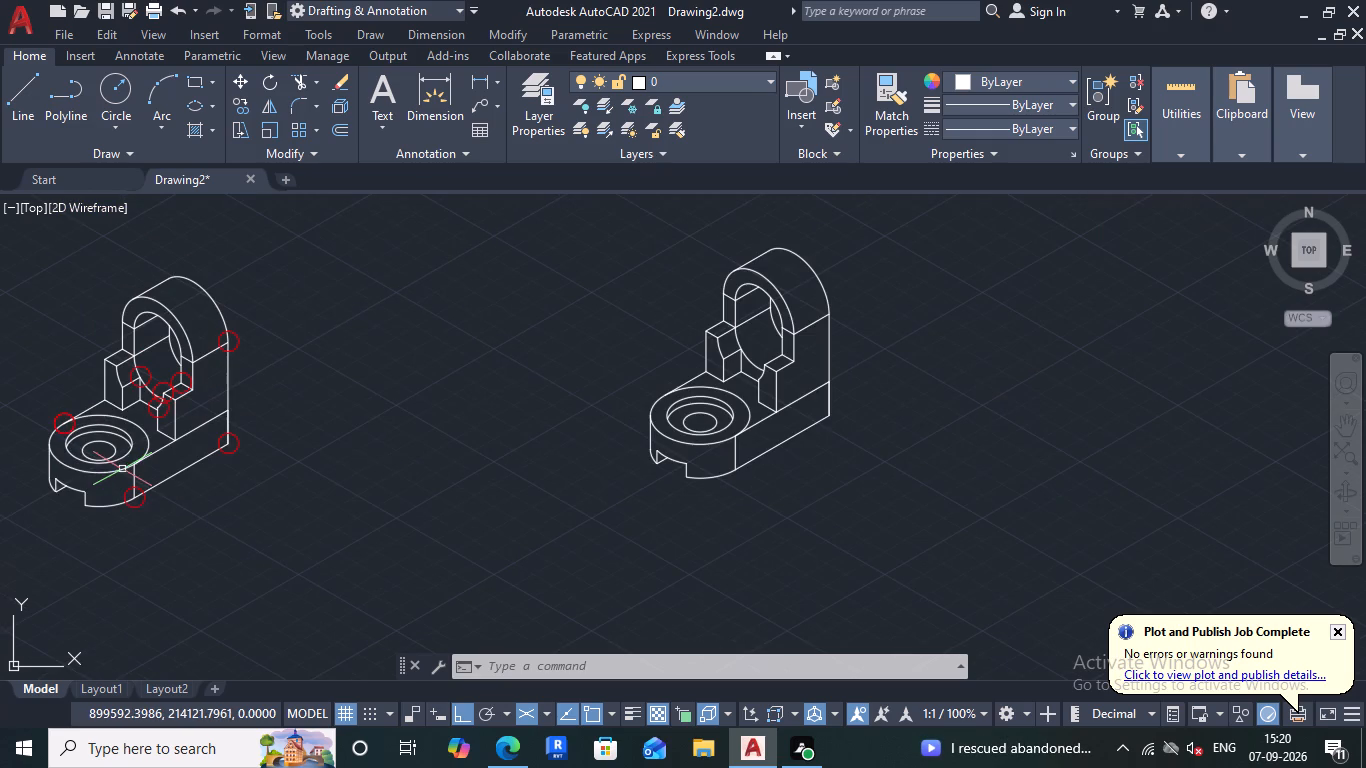
pyautogui.scroll(1, 122, 470)
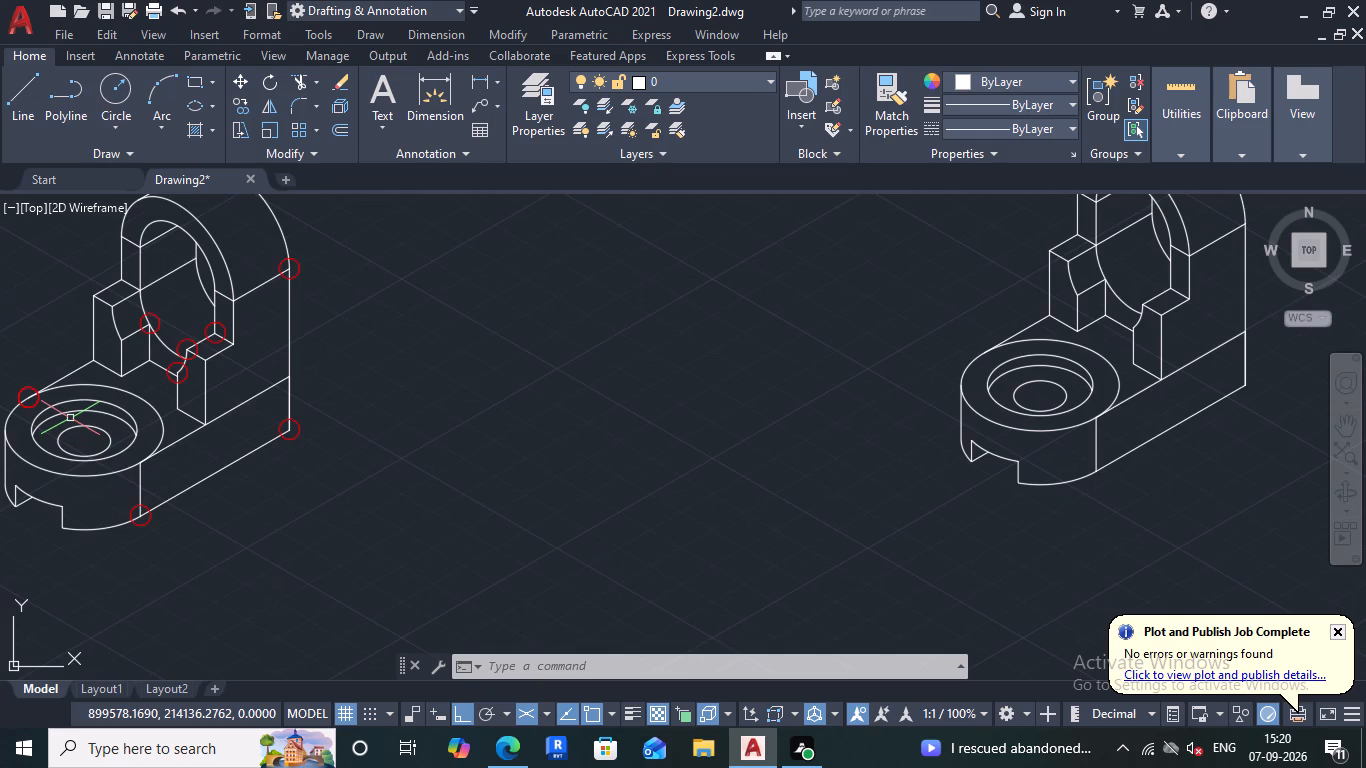
pyautogui.scroll(-4, 84, 430)
pyautogui.scroll(4, 100, 424)
pyautogui.moveTo(159, 454); pyautogui.dragTo(260, 439, button='middle')
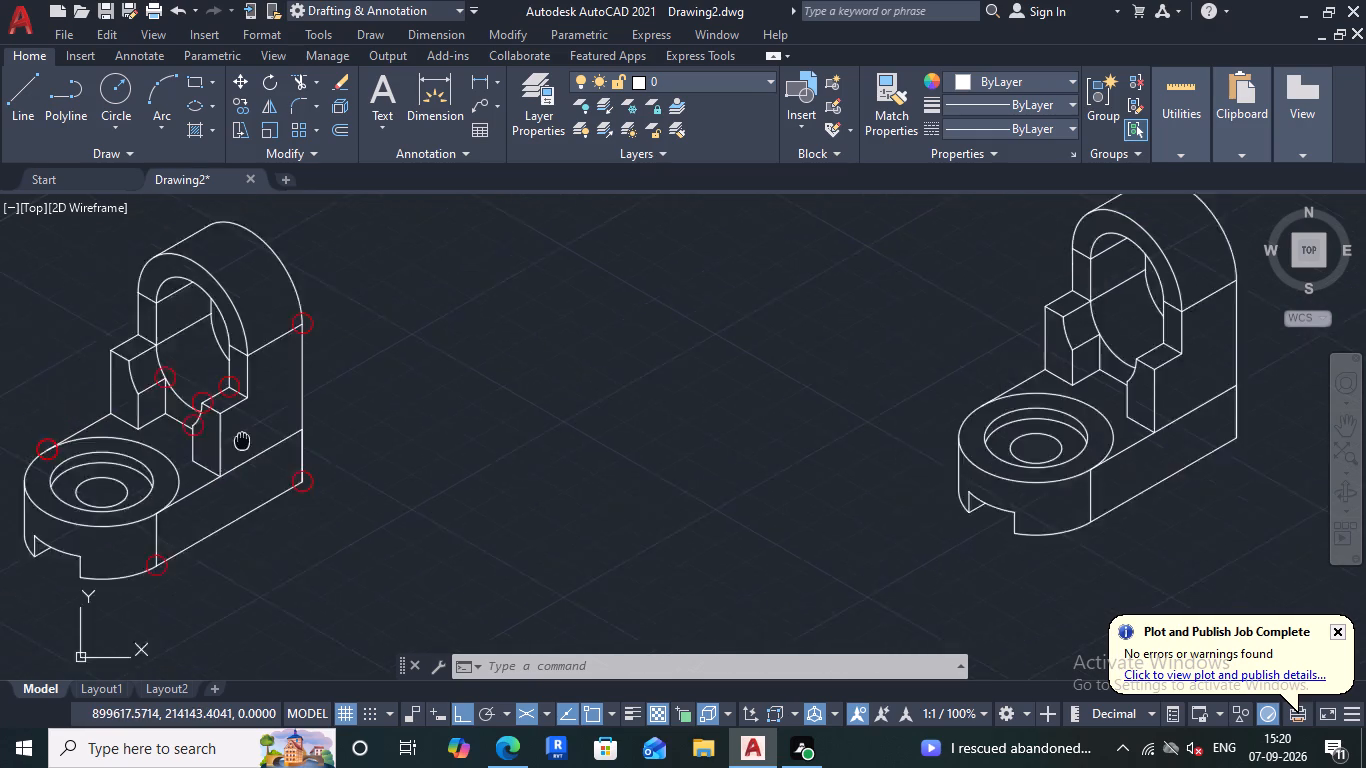
pyautogui.moveTo(260, 439); pyautogui.dragTo(433, 409, button='middle')
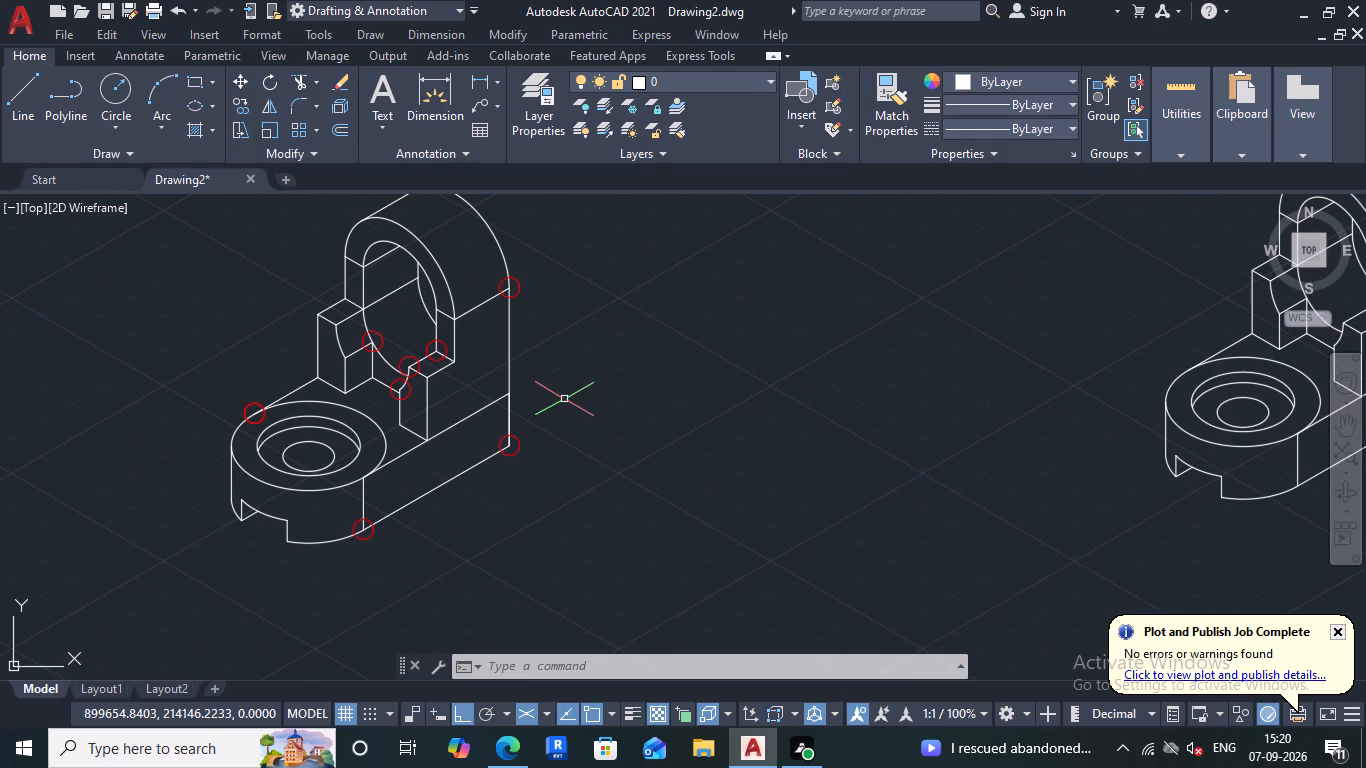
pyautogui.scroll(2, 575, 420)
pyautogui.scroll(-2, 570, 431)
pyautogui.scroll(1, 579, 439)
pyautogui.scroll(-1, 584, 442)
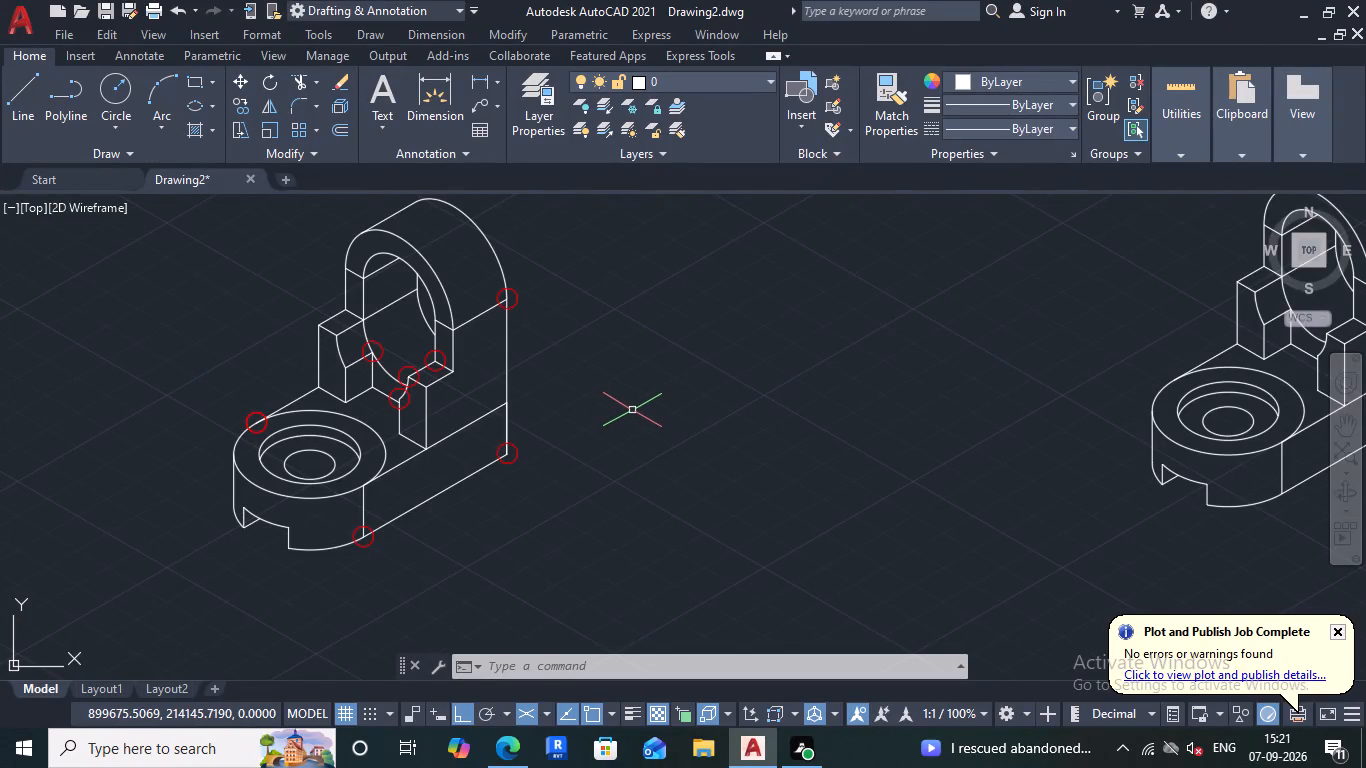
pyautogui.scroll(-1, 534, 440)
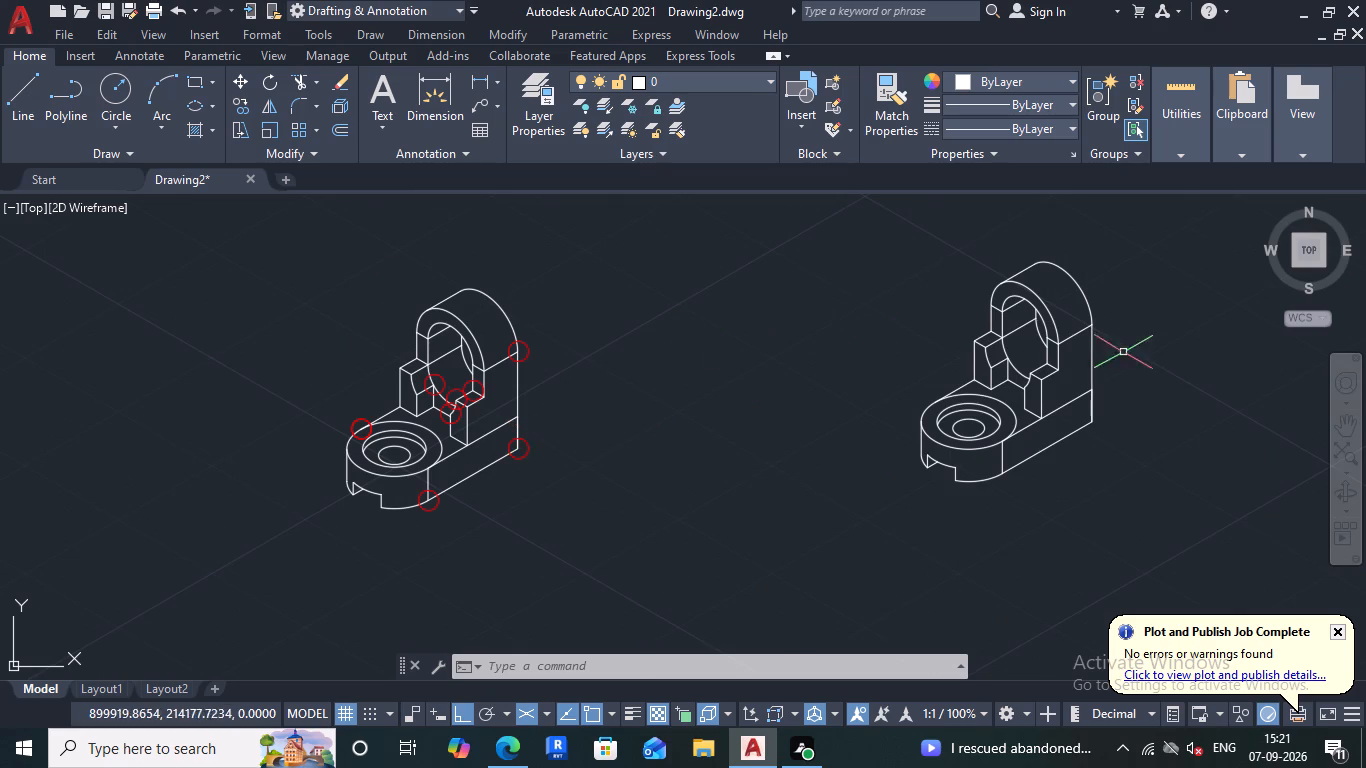
pyautogui.scroll(3, 1055, 337)
pyautogui.scroll(2, 964, 321)
pyautogui.scroll(-2, 951, 328)
pyautogui.scroll(1, 914, 368)
pyautogui.scroll(-1, 912, 373)
pyautogui.scroll(-3, 915, 458)
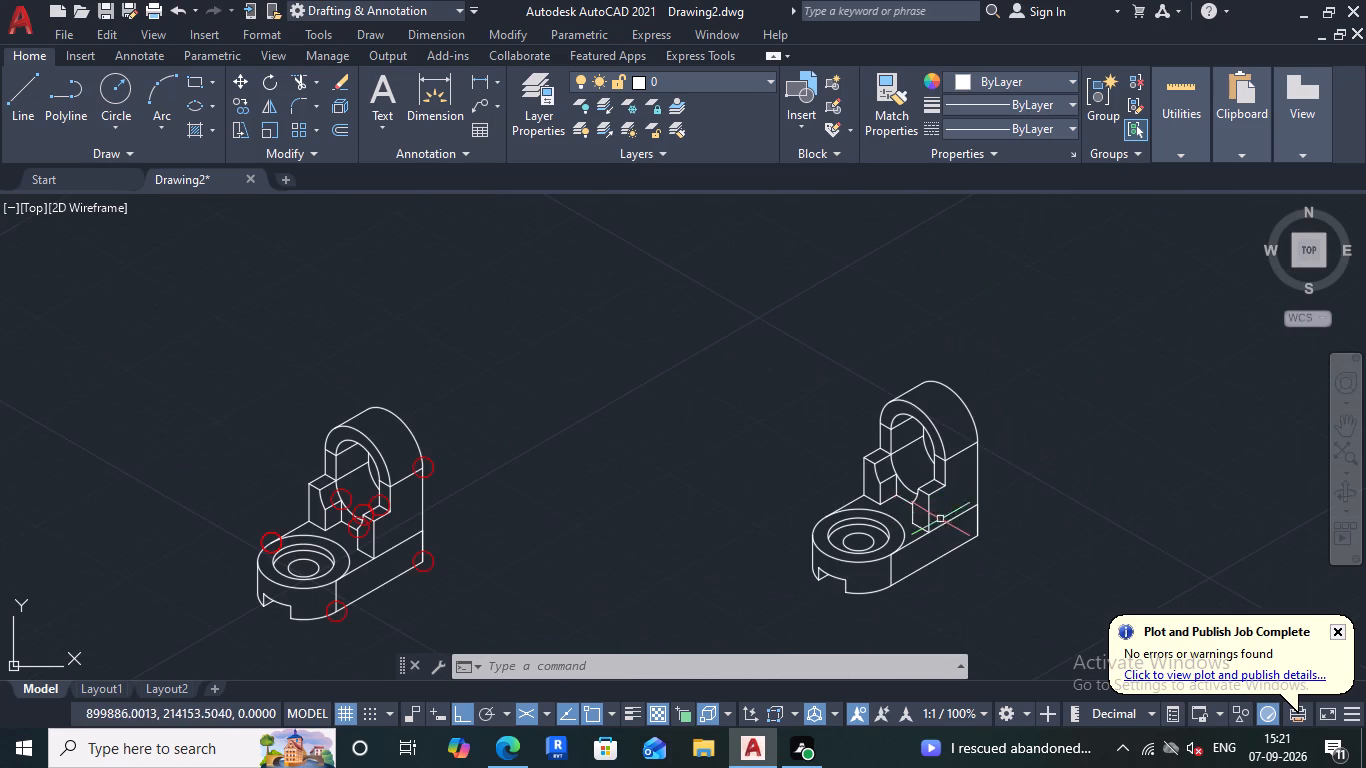
pyautogui.scroll(3, 363, 533)
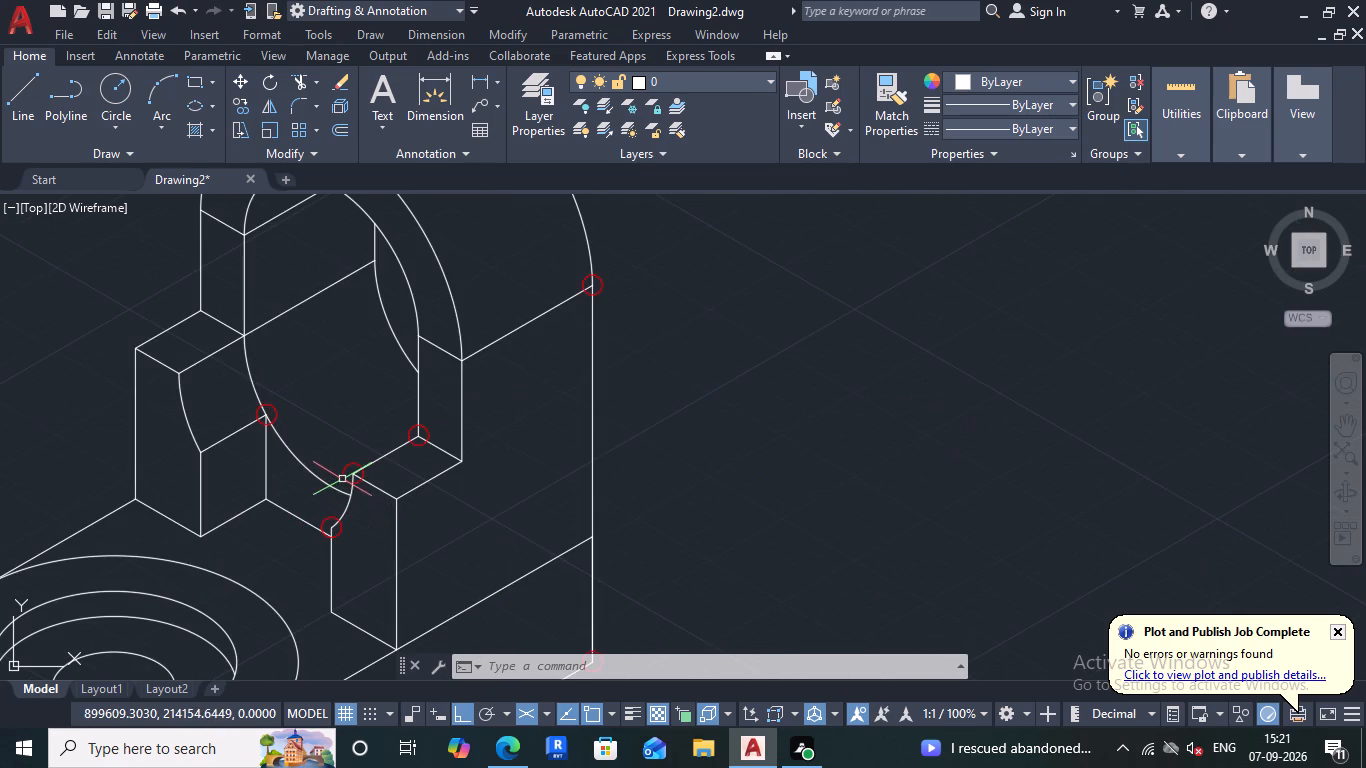
pyautogui.click(345, 472)
pyautogui.click(333, 463)
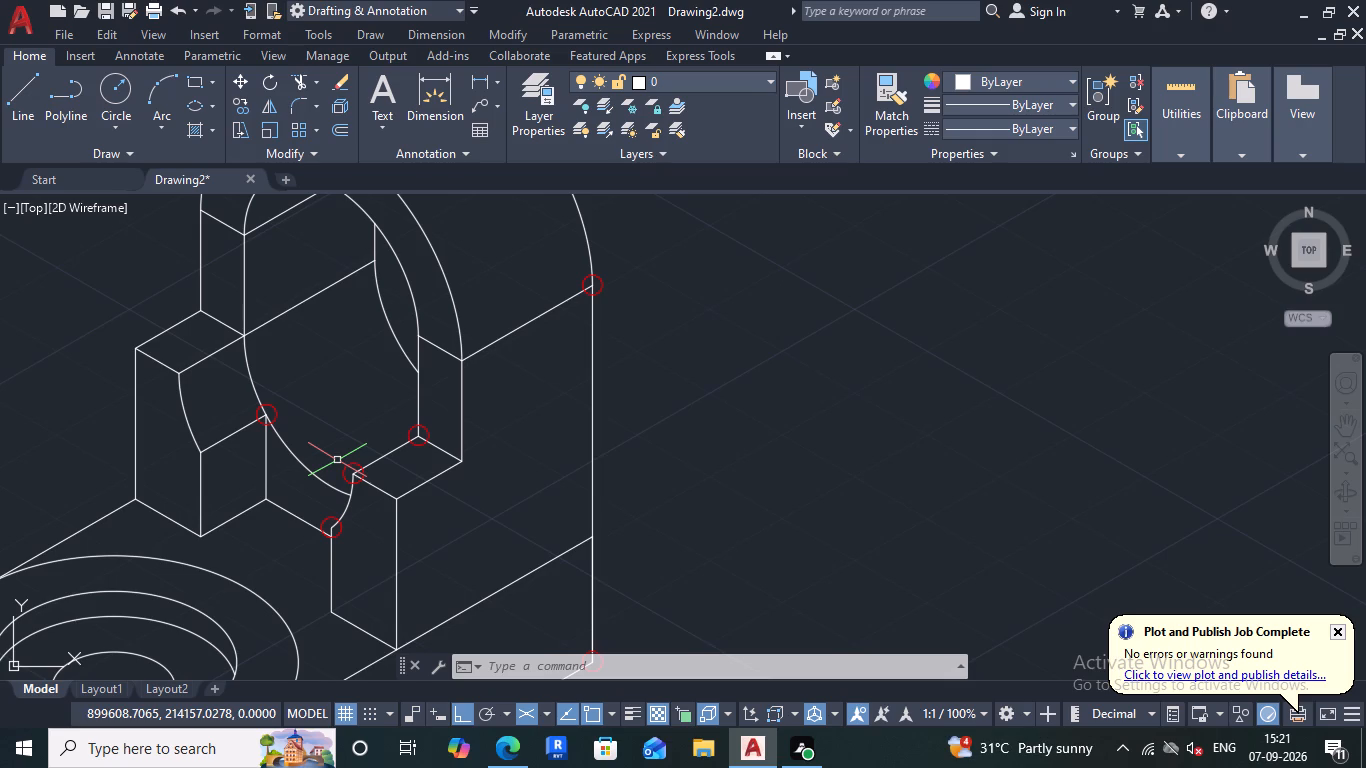
# Copy the duplicate bracket, create a new drawing and paste the bracket into it.
pyautogui.scroll(-5, 254, 332)
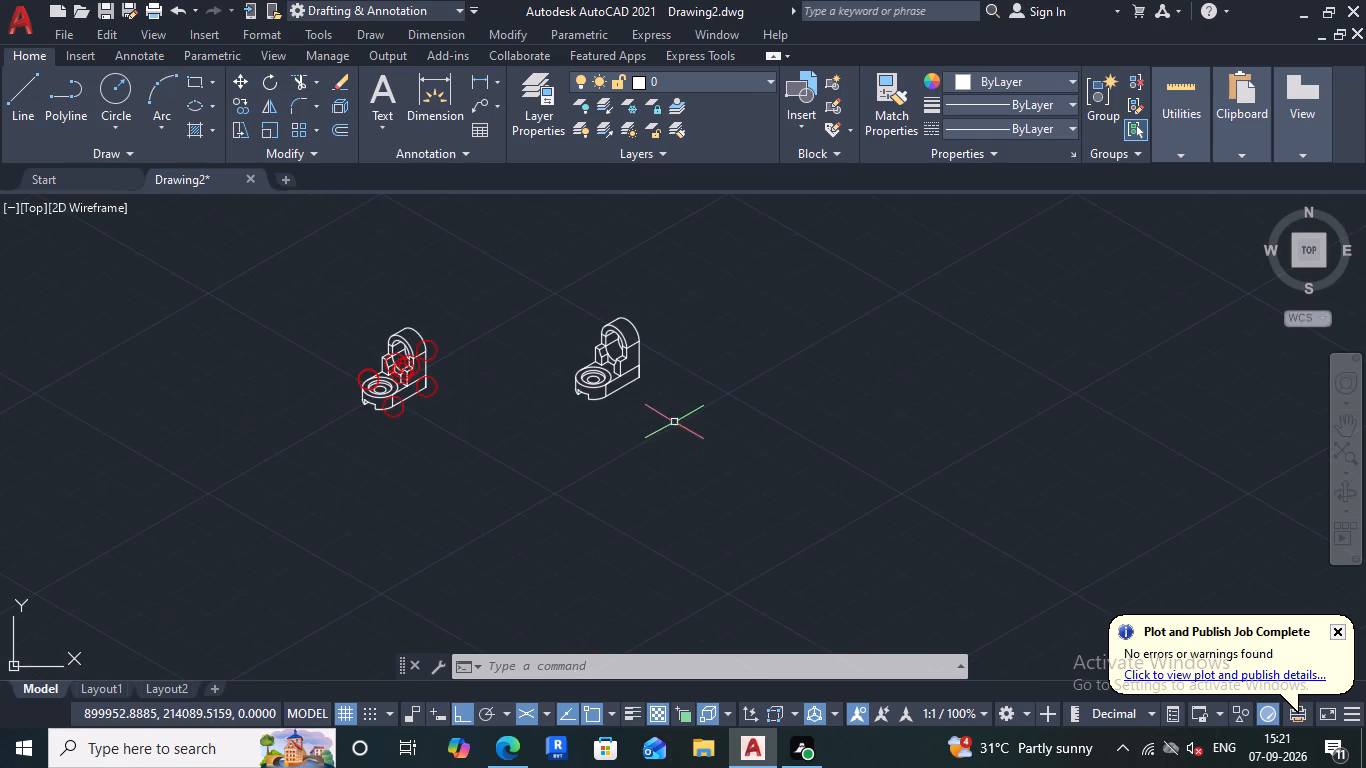
pyautogui.scroll(-1, 471, 360)
pyautogui.scroll(1, 470, 361)
pyautogui.scroll(-1, 470, 363)
pyautogui.scroll(1, 447, 408)
pyautogui.scroll(-1, 447, 408)
pyautogui.scroll(1, 446, 407)
pyautogui.scroll(-2, 446, 407)
pyautogui.scroll(-3, 411, 317)
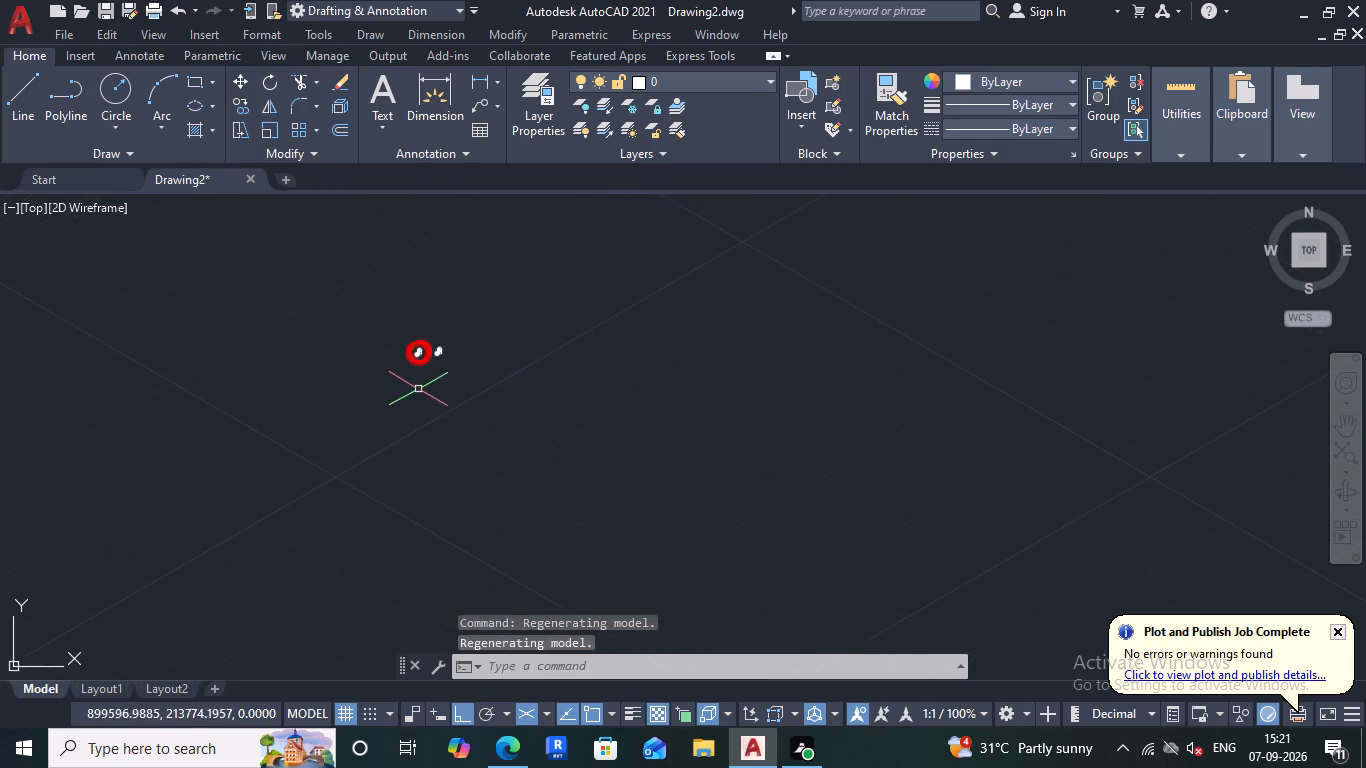
pyautogui.scroll(-7, 398, 357)
pyautogui.scroll(3, 403, 362)
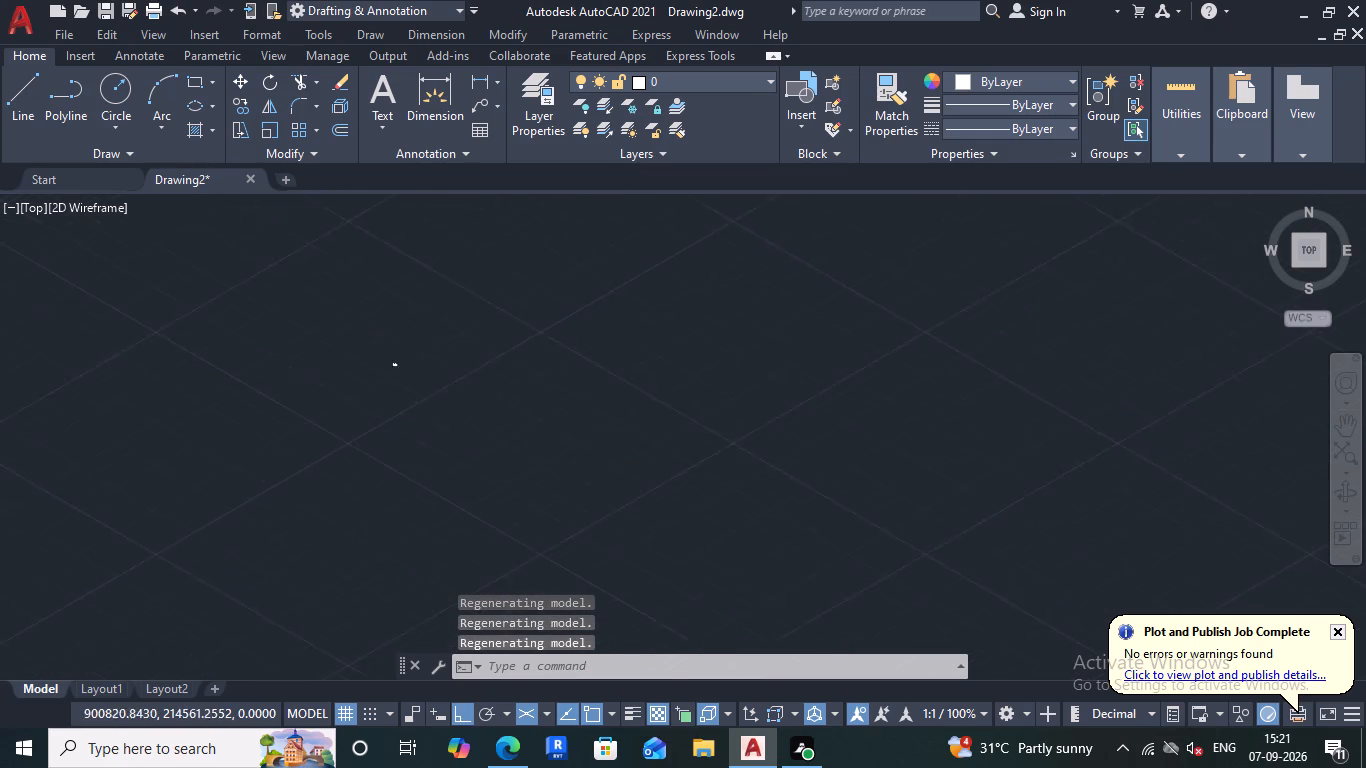
pyautogui.scroll(3, 403, 362)
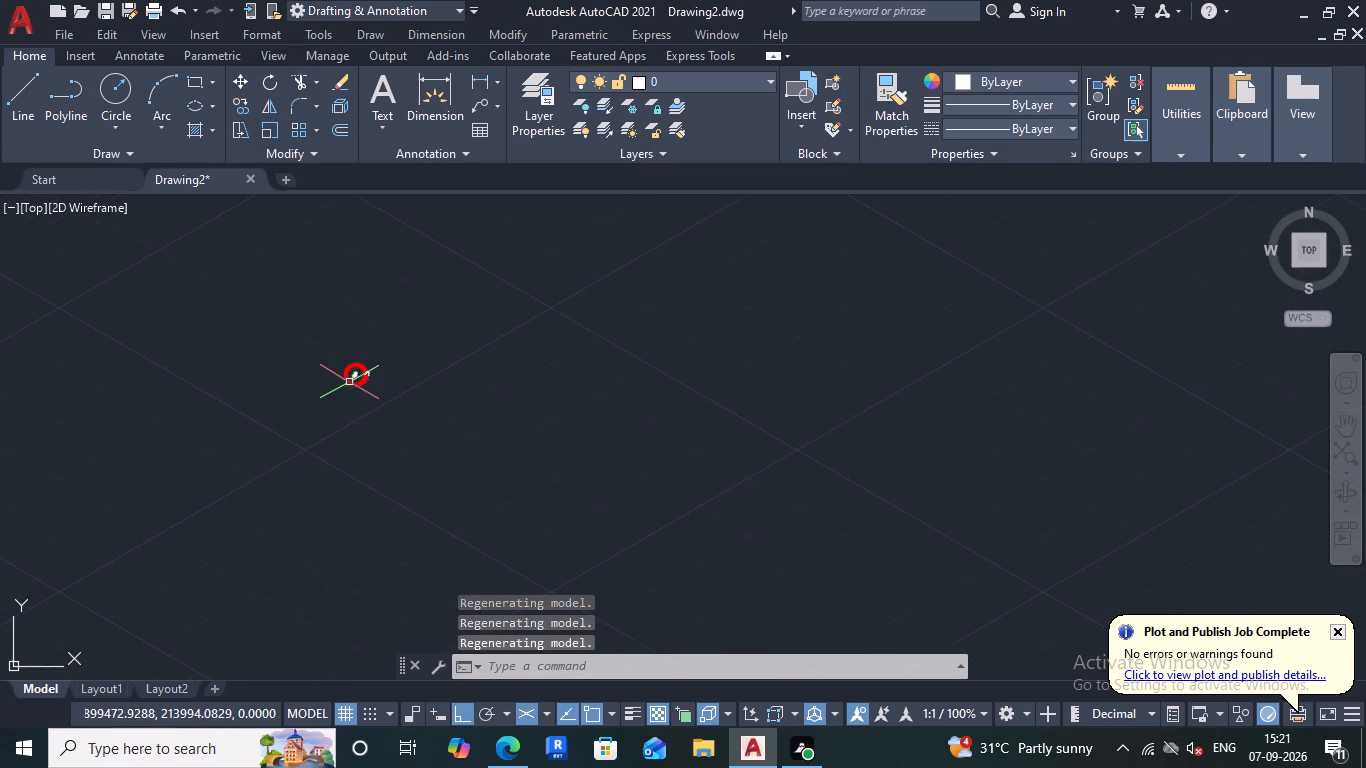
pyautogui.scroll(4, 349, 382)
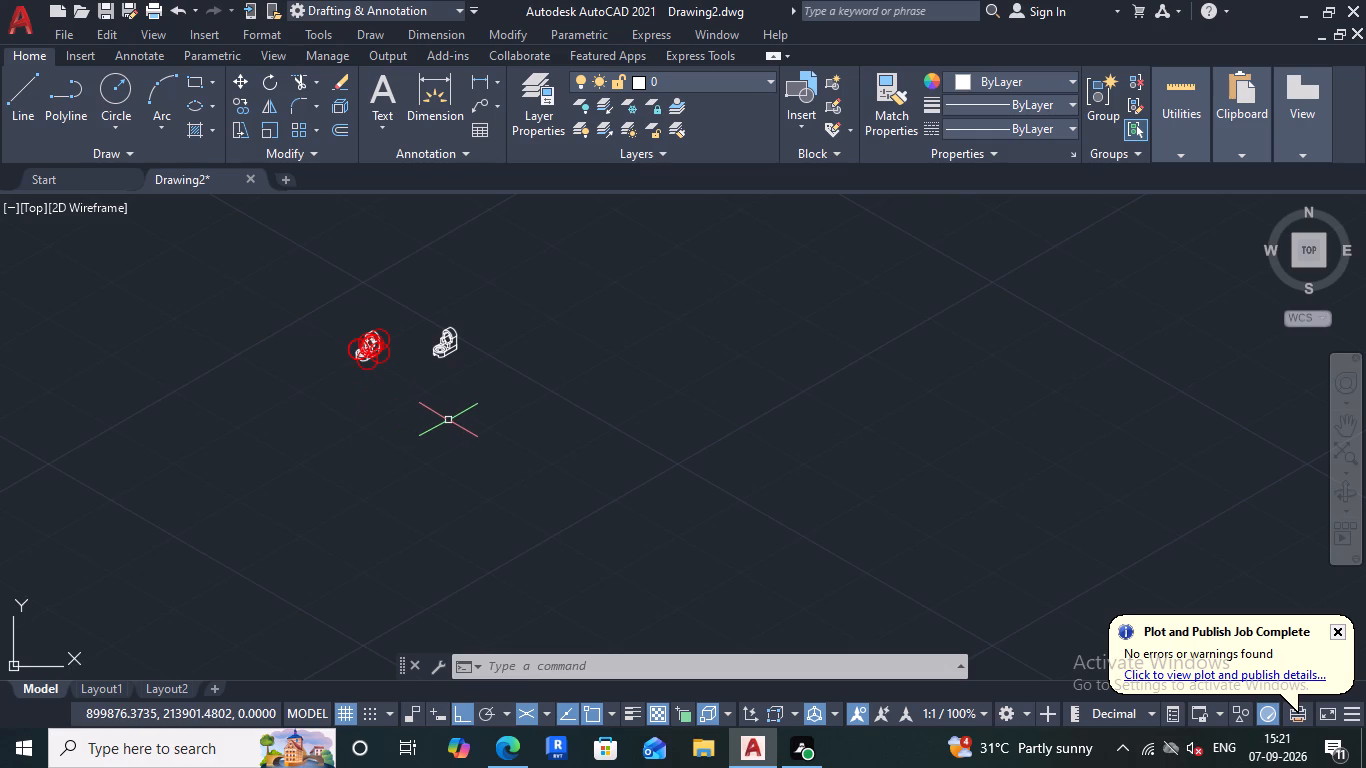
pyautogui.scroll(1, 413, 419)
pyautogui.scroll(-1, 413, 423)
pyautogui.scroll(3, 385, 364)
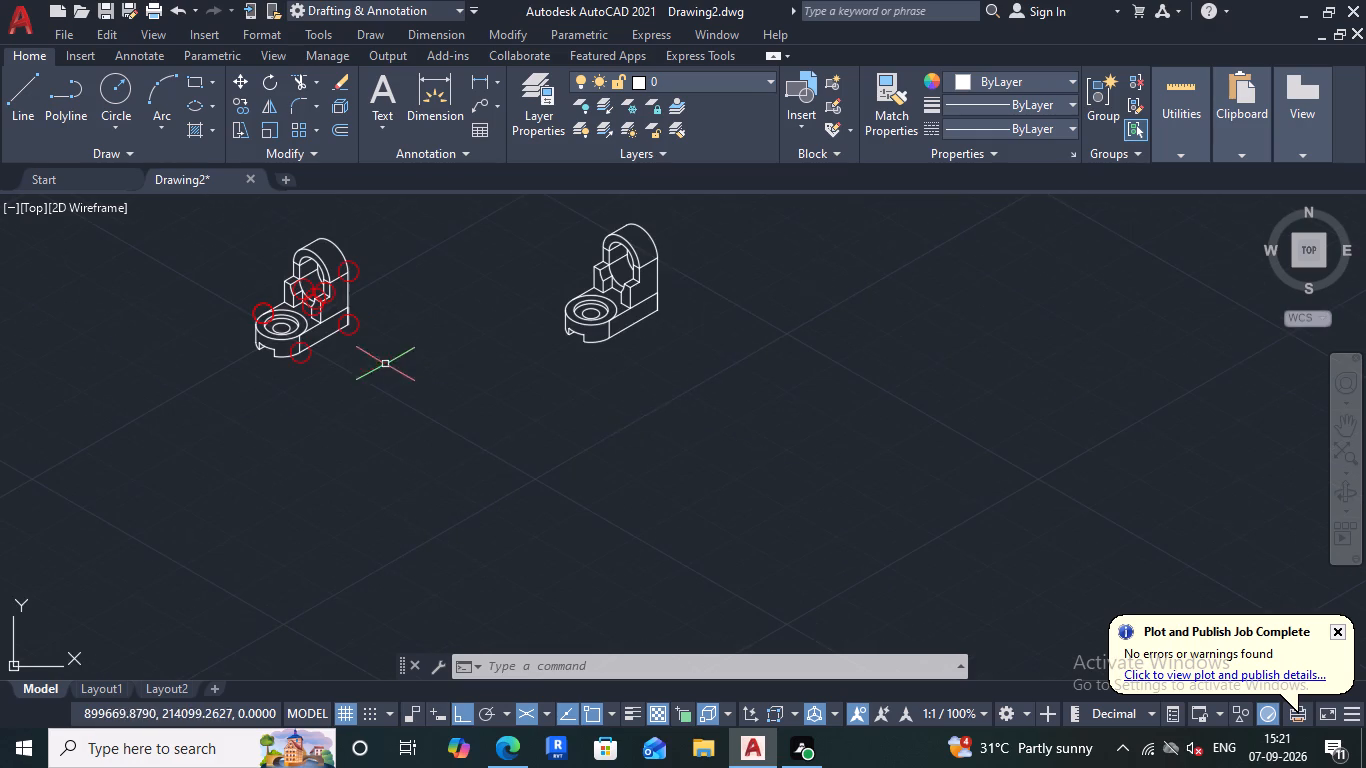
pyautogui.click(730, 441)
pyautogui.click(550, 214)
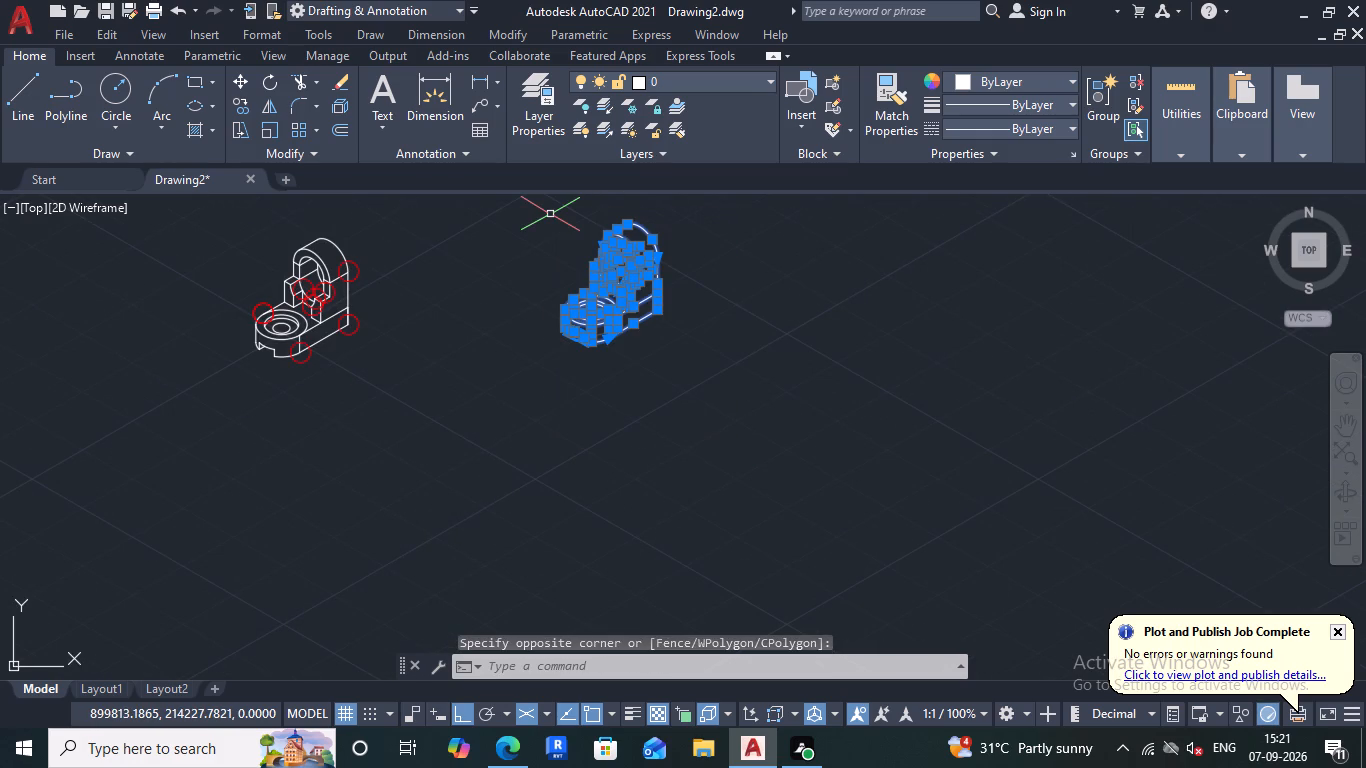
pyautogui.hotkey('ctrl', 'c')
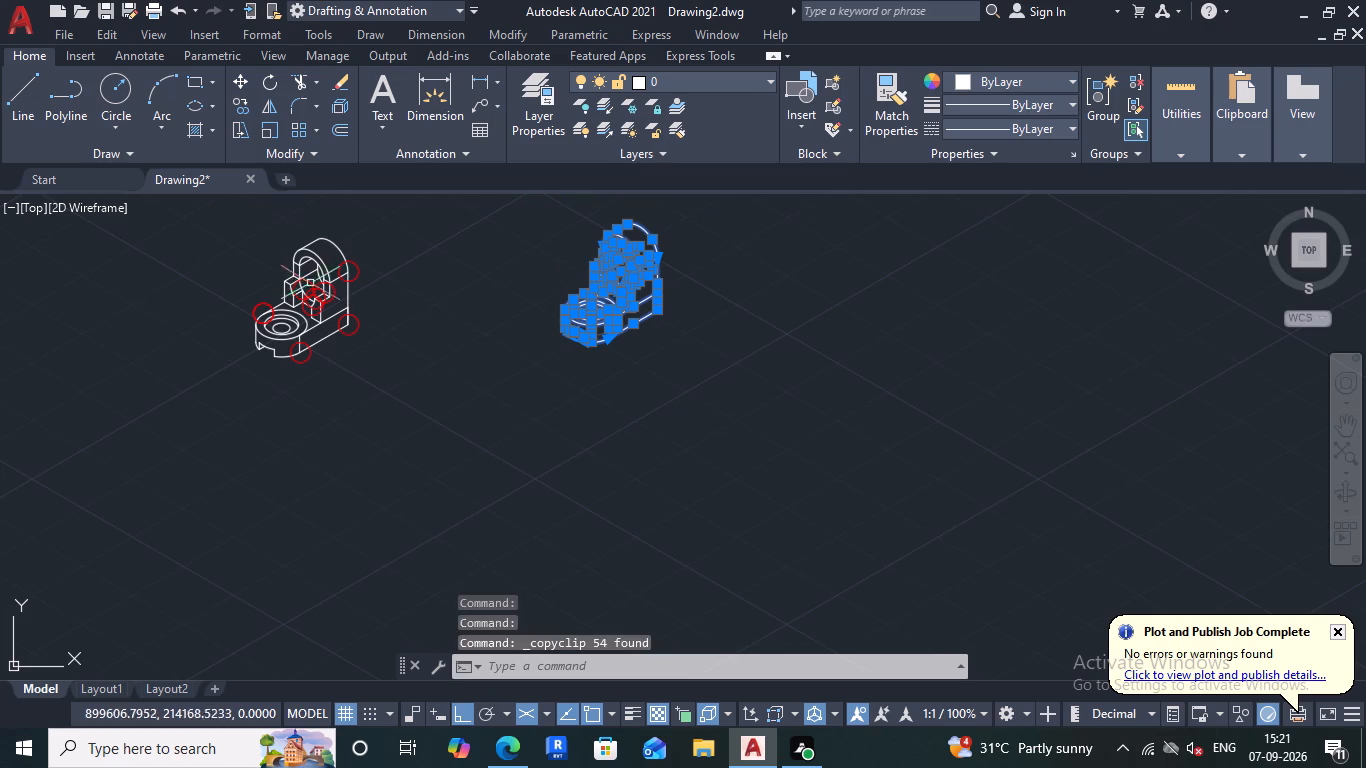
pyautogui.click(286, 181)
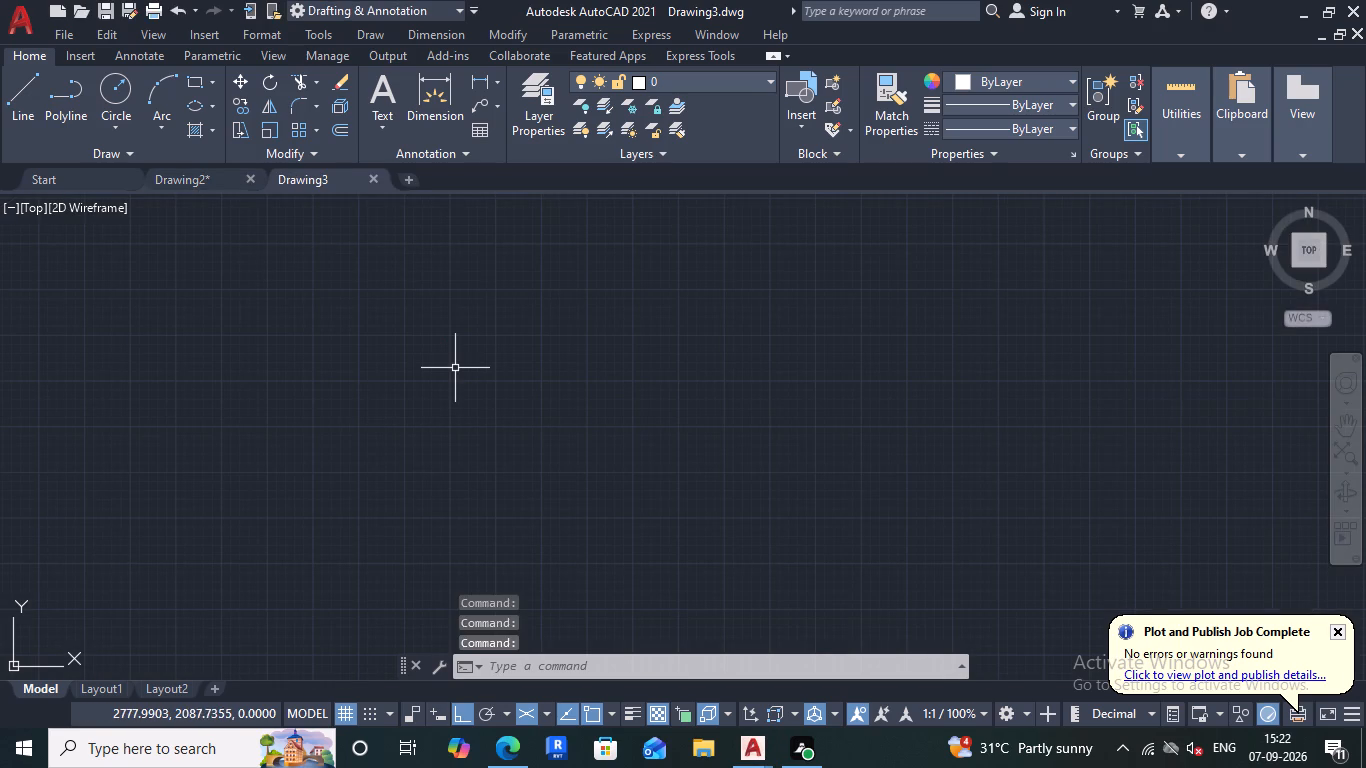
pyautogui.hotkey('ctrl', 'v')
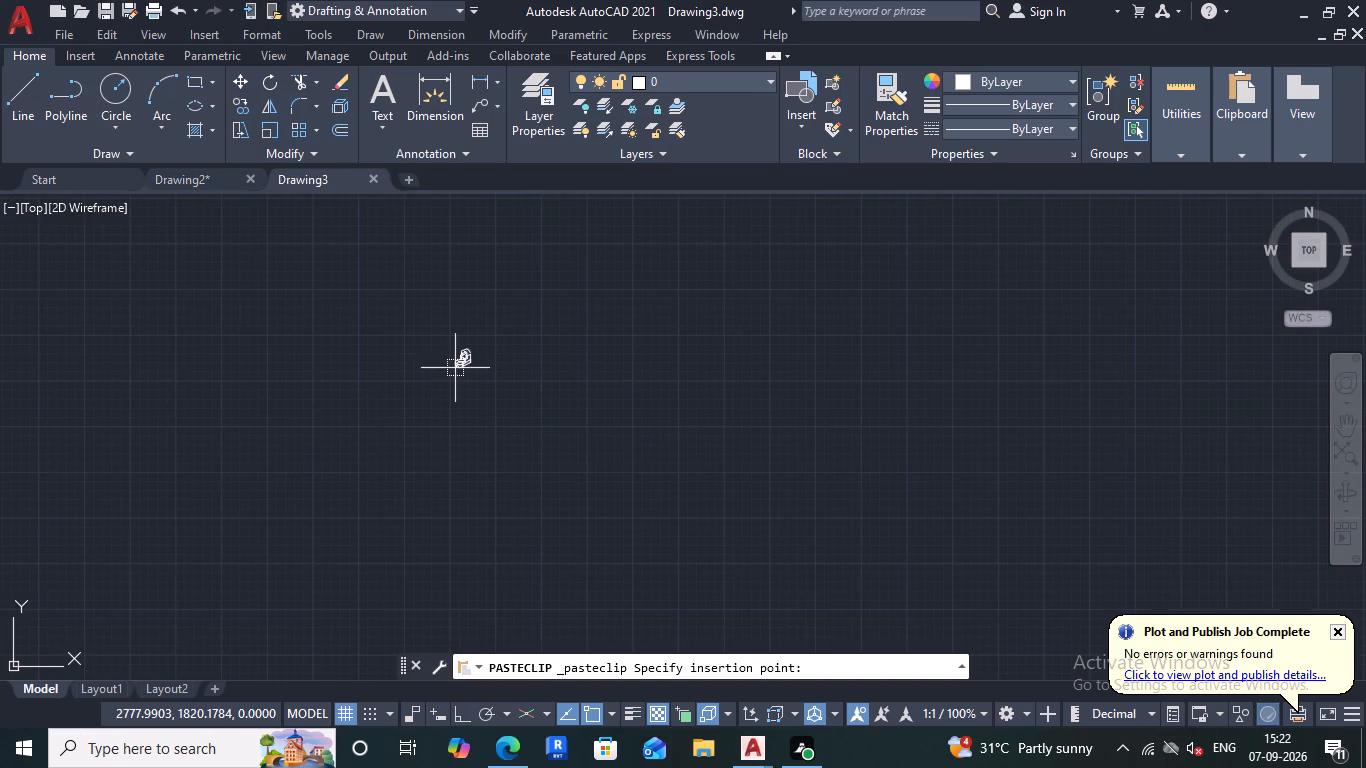
pyautogui.scroll(2, 451, 359)
pyautogui.click(490, 436)
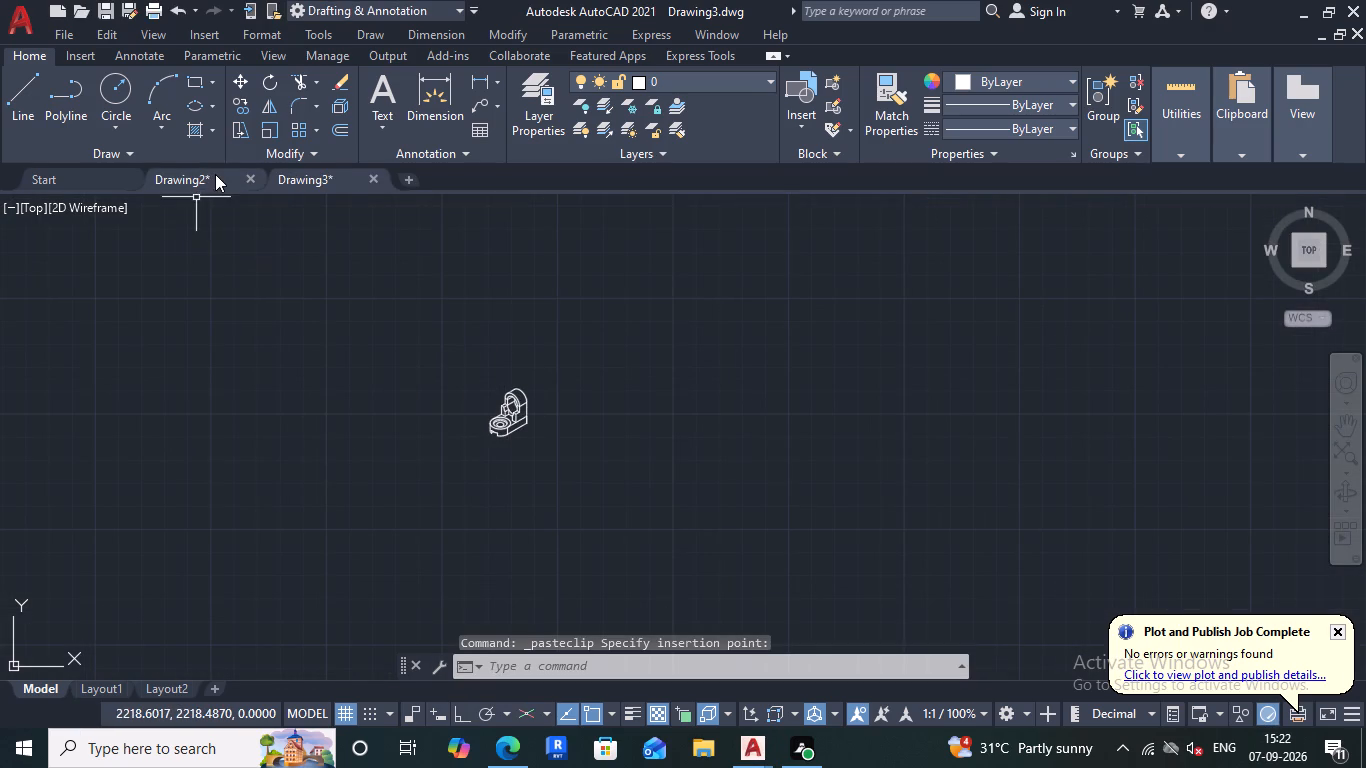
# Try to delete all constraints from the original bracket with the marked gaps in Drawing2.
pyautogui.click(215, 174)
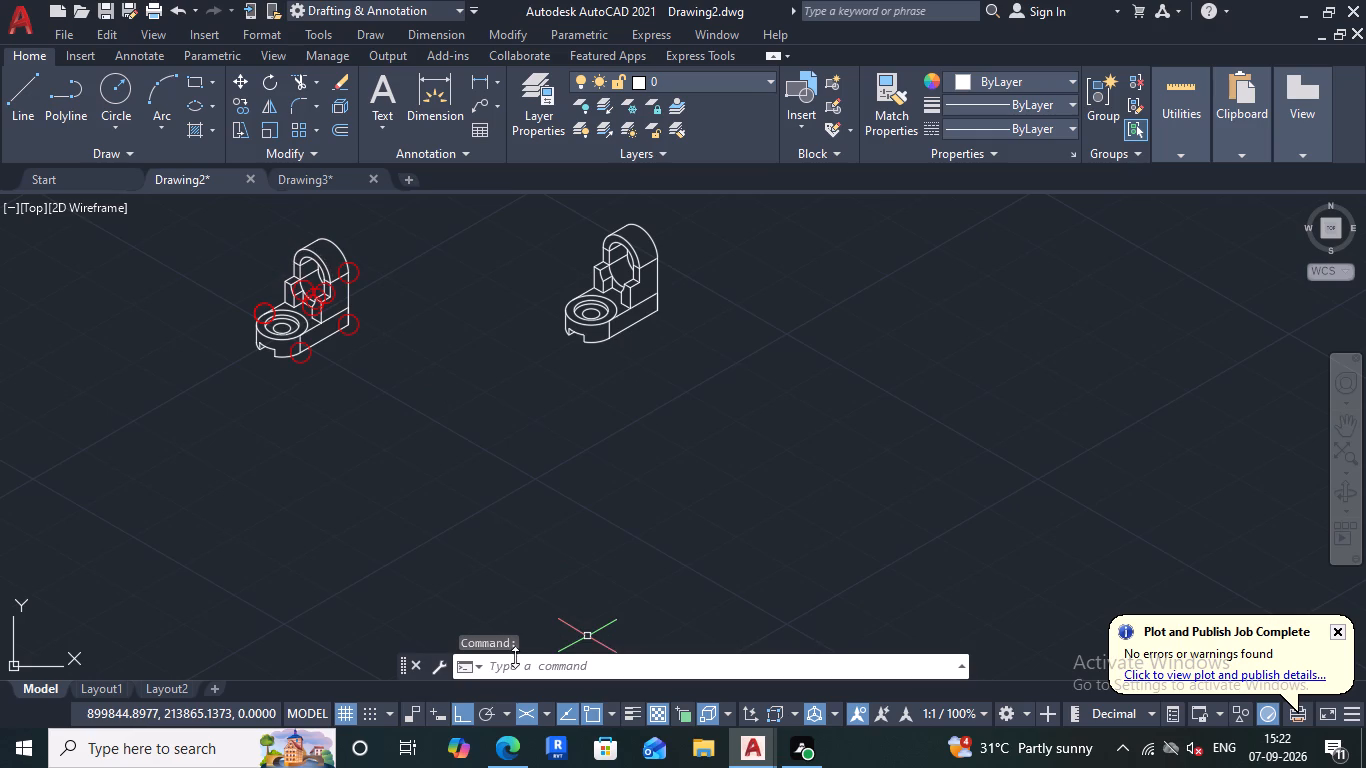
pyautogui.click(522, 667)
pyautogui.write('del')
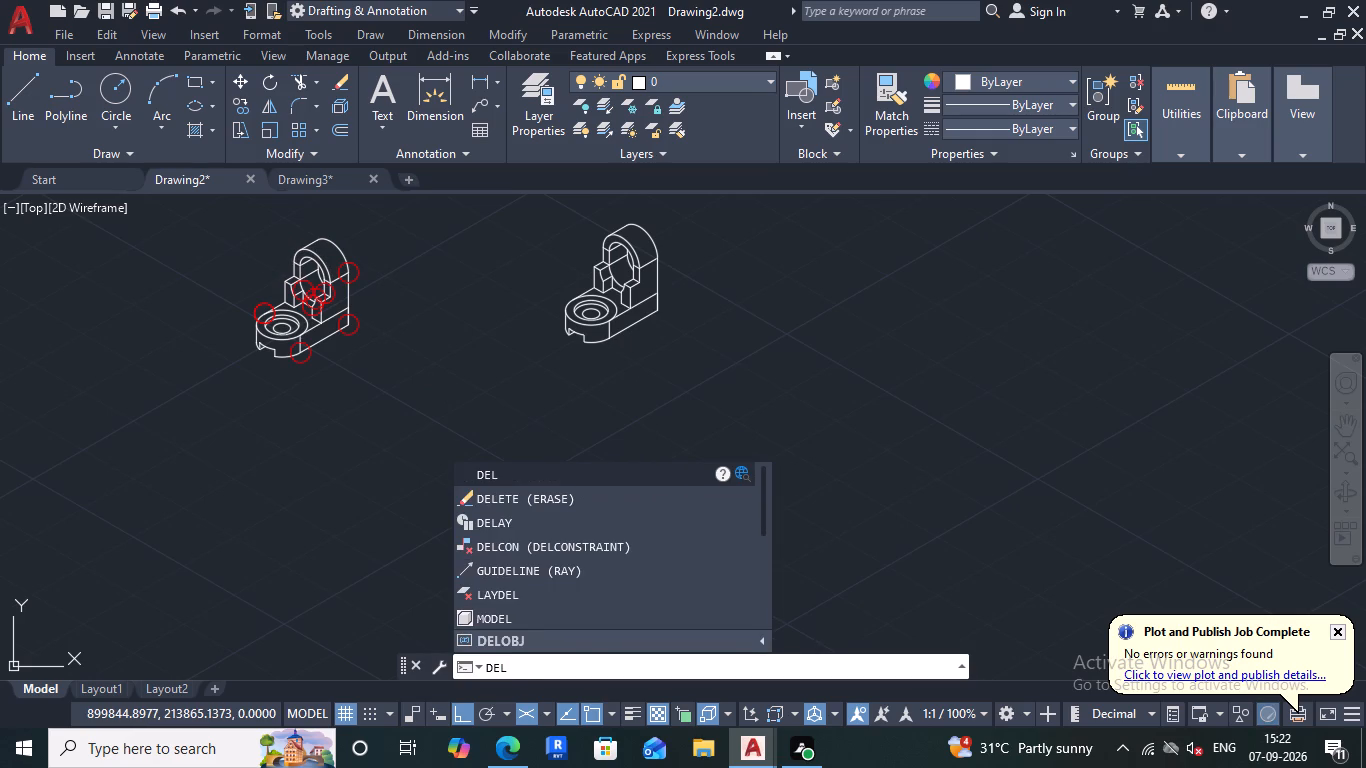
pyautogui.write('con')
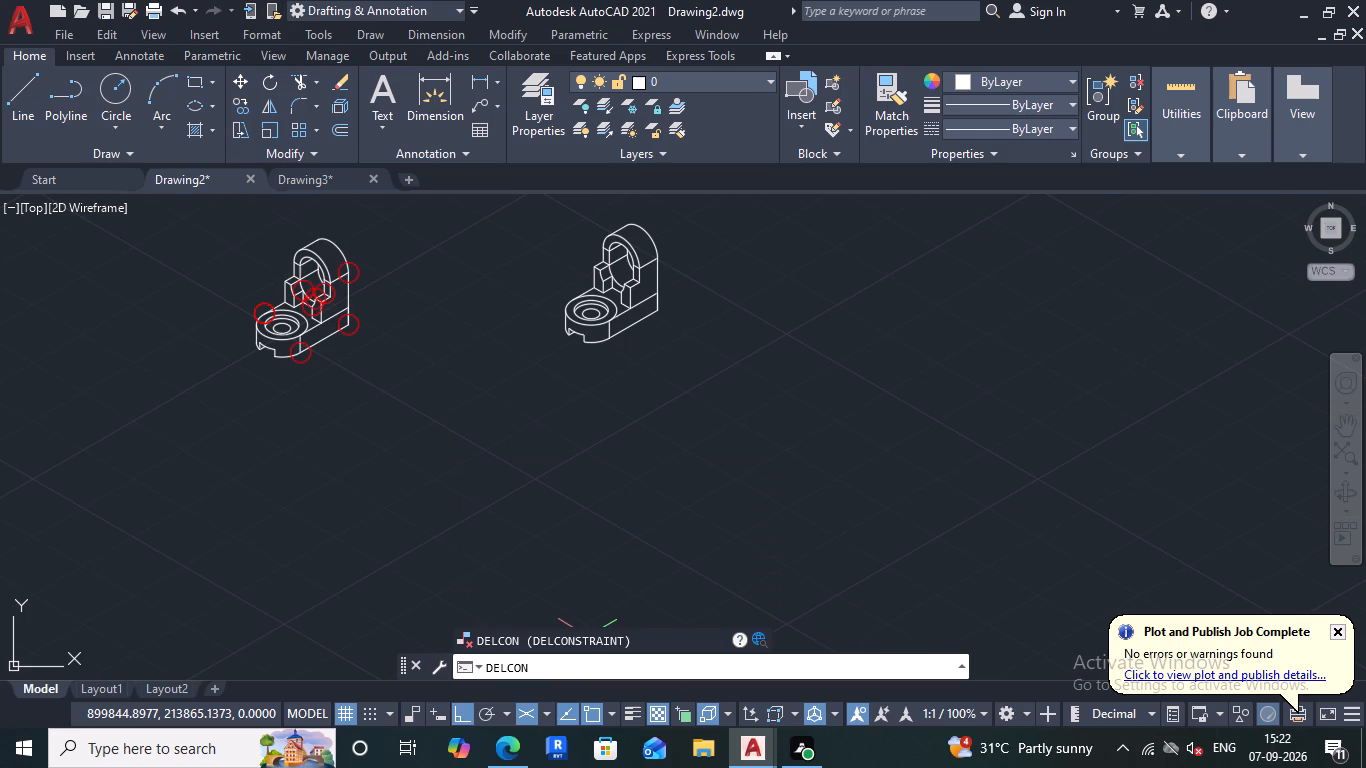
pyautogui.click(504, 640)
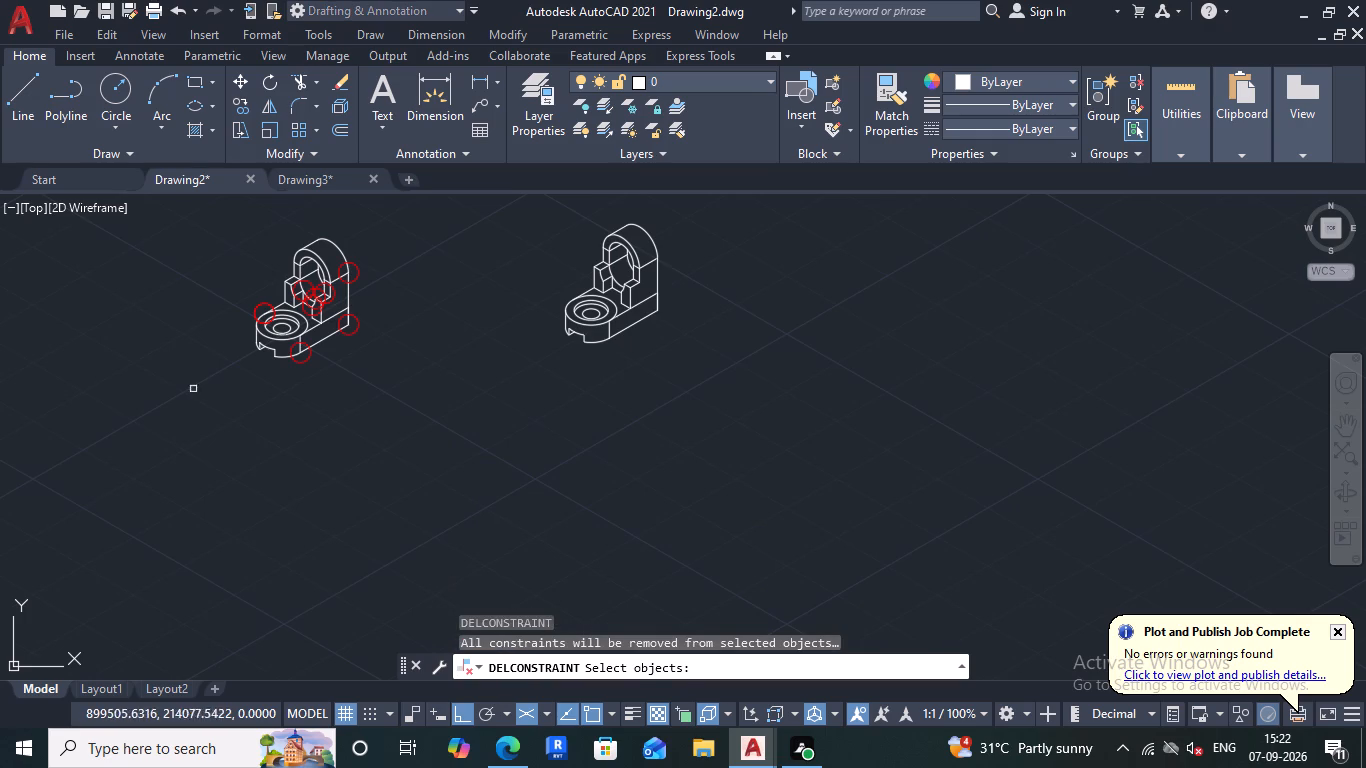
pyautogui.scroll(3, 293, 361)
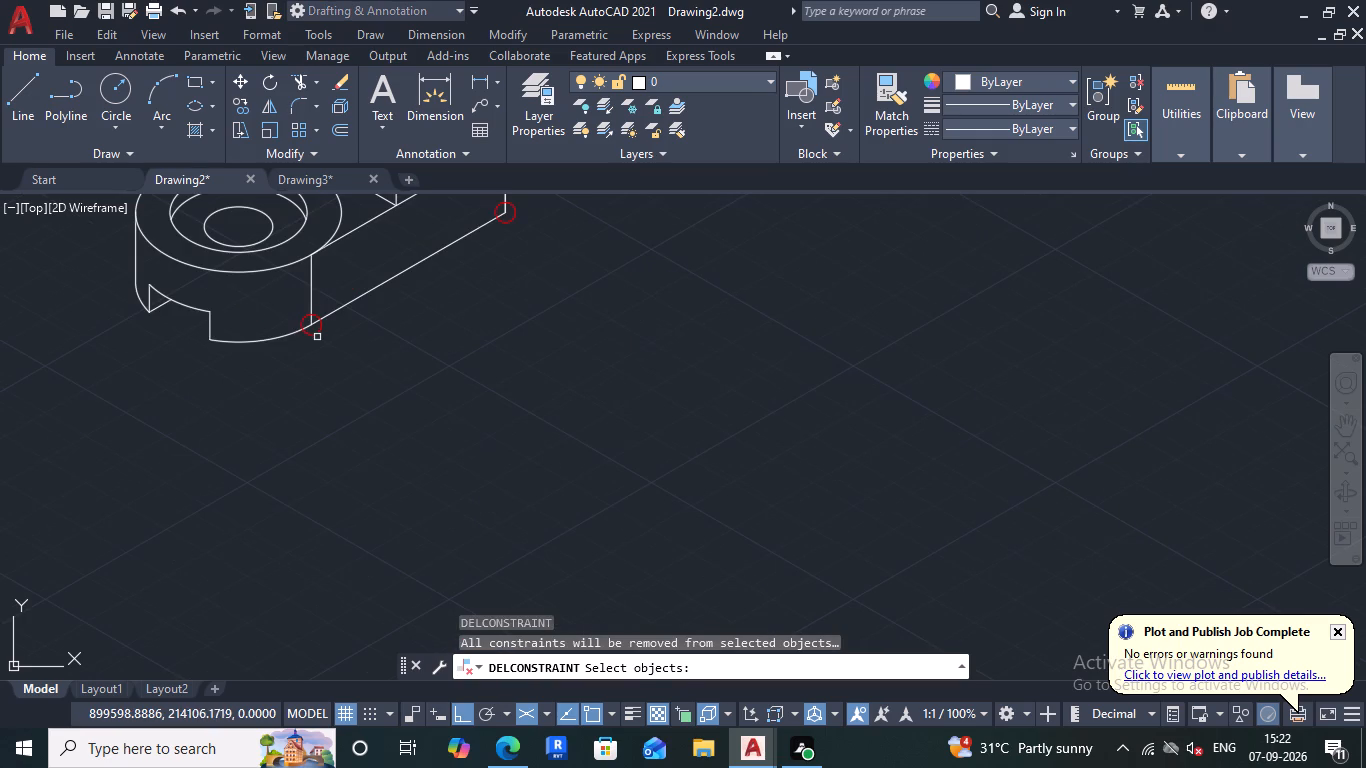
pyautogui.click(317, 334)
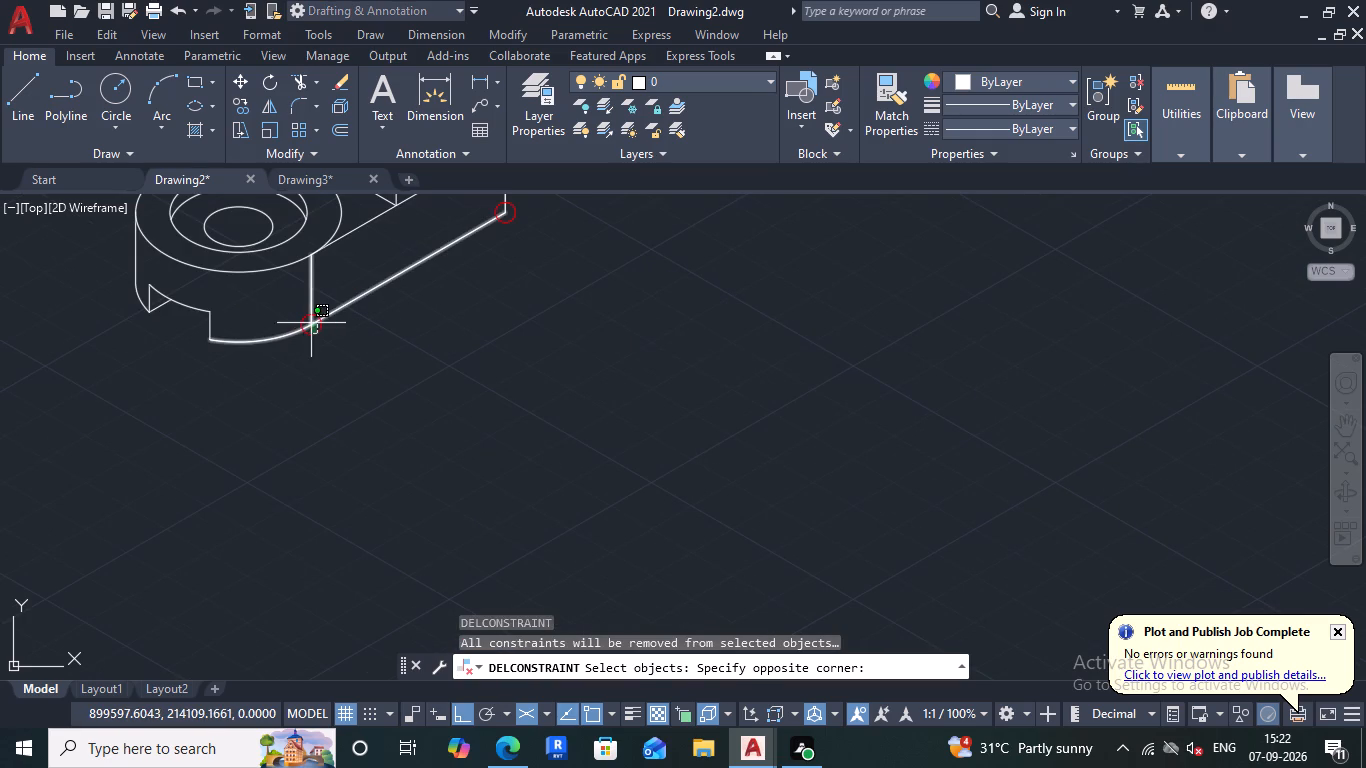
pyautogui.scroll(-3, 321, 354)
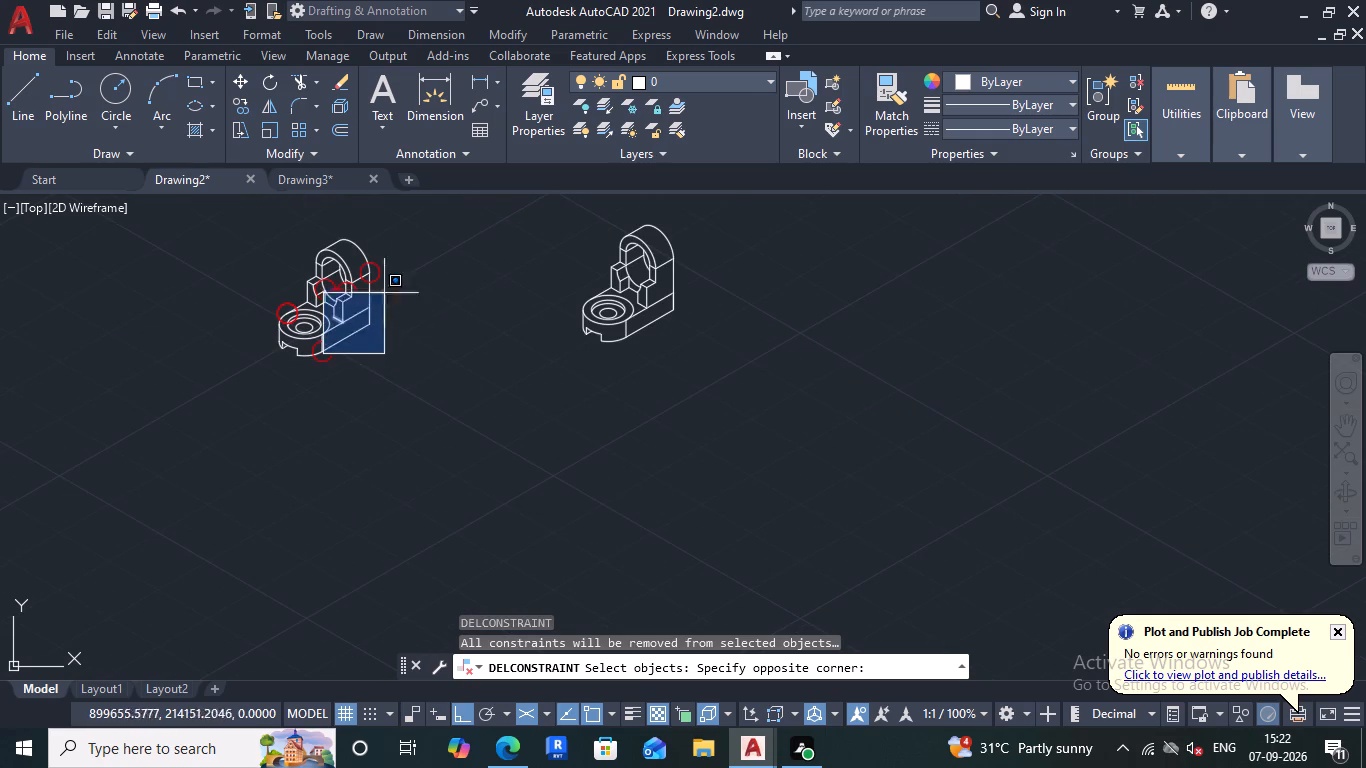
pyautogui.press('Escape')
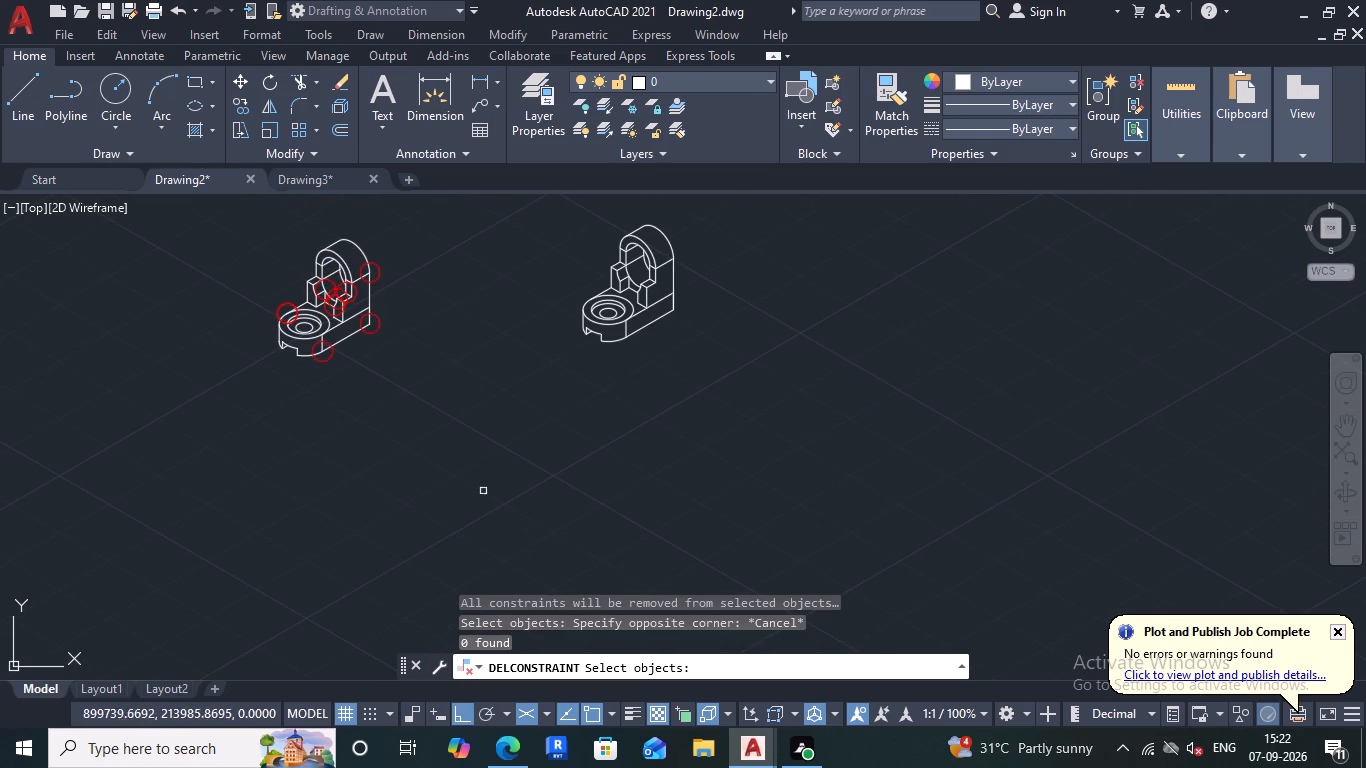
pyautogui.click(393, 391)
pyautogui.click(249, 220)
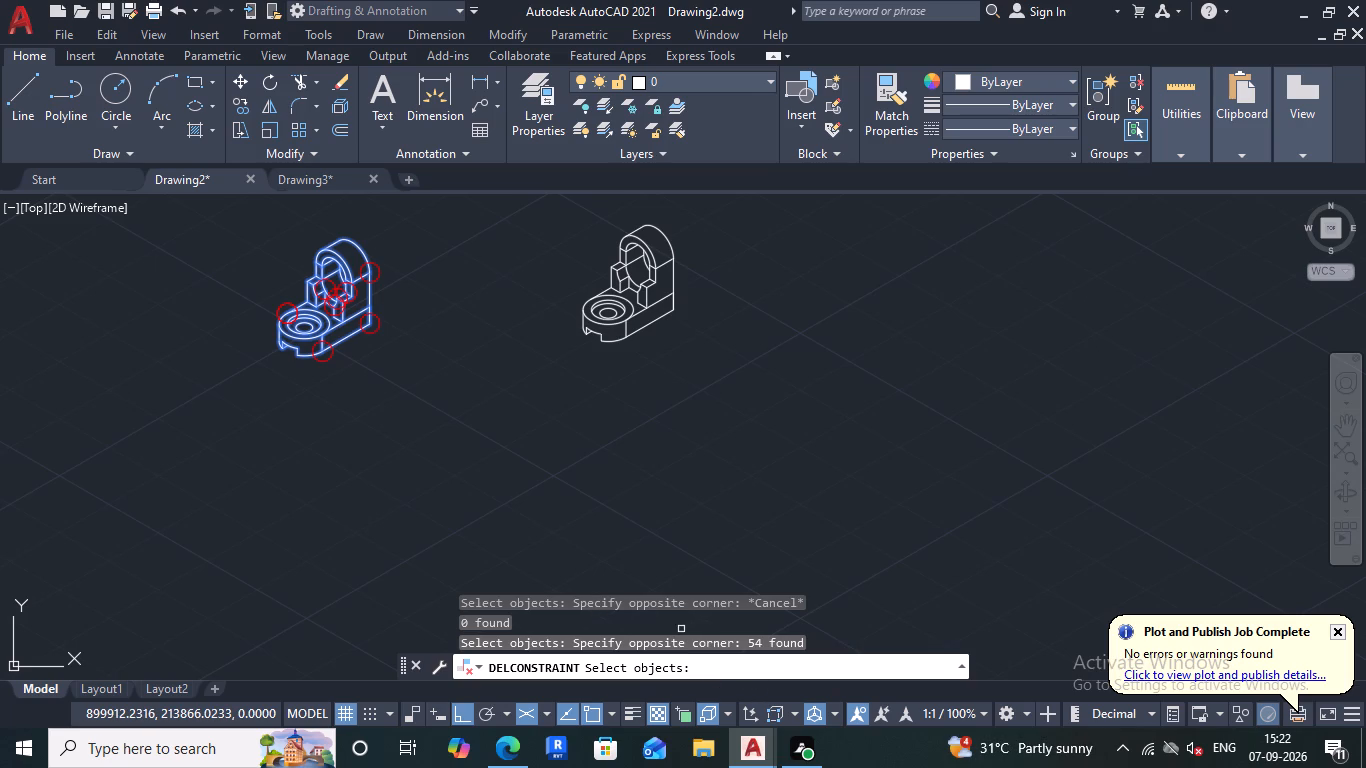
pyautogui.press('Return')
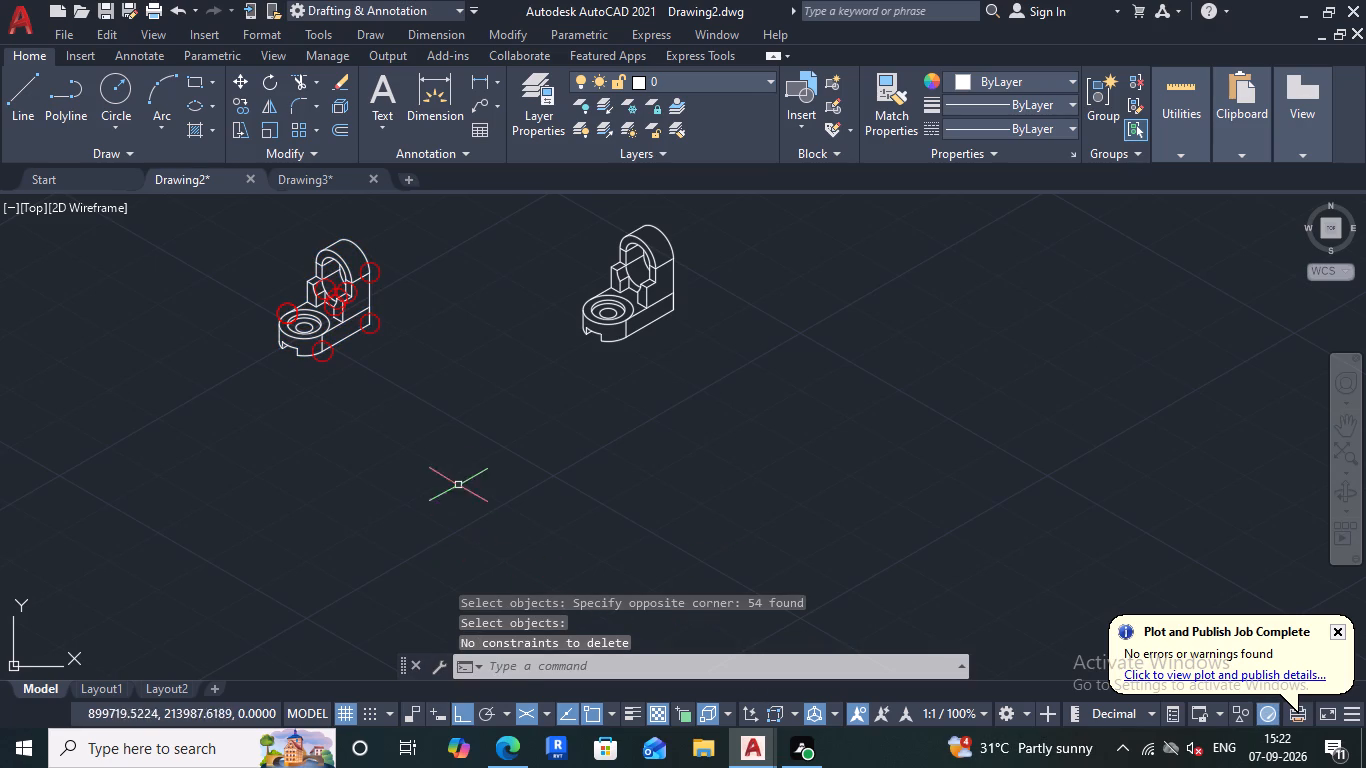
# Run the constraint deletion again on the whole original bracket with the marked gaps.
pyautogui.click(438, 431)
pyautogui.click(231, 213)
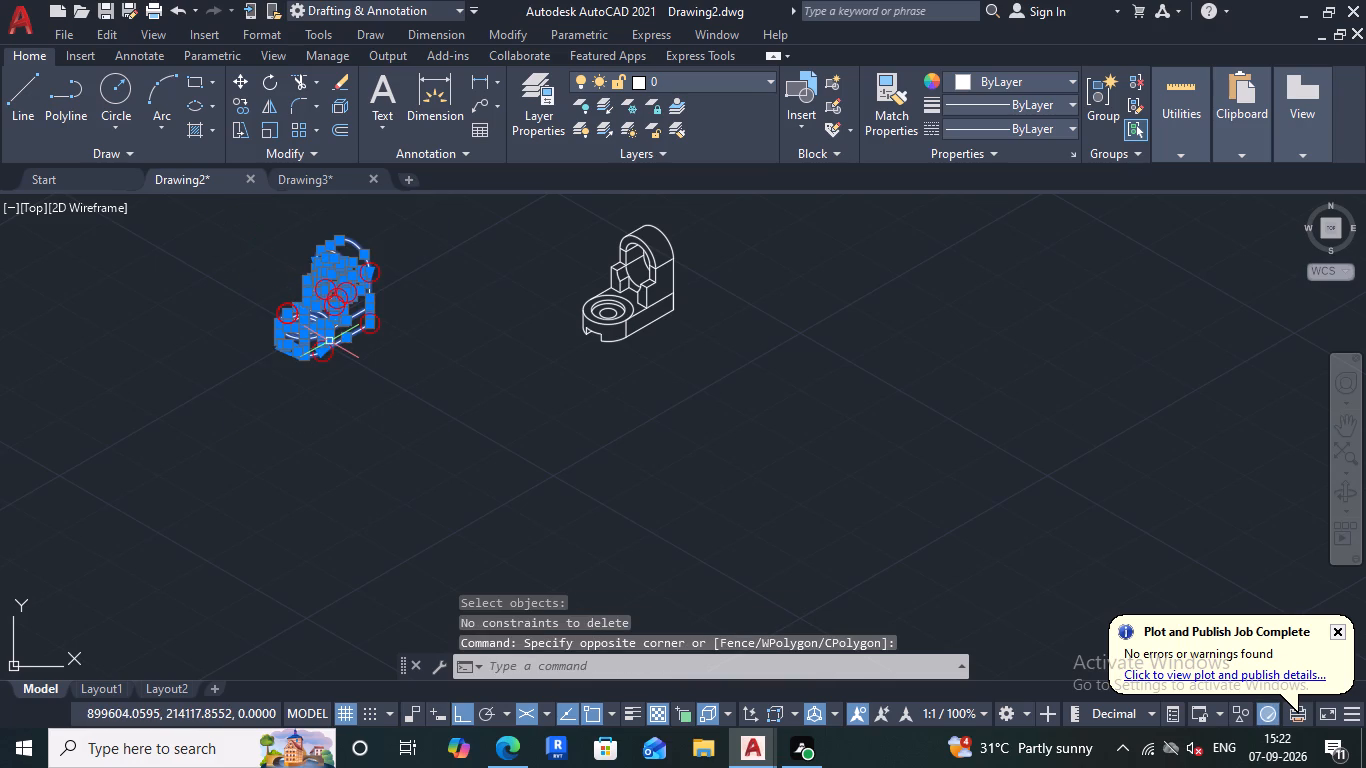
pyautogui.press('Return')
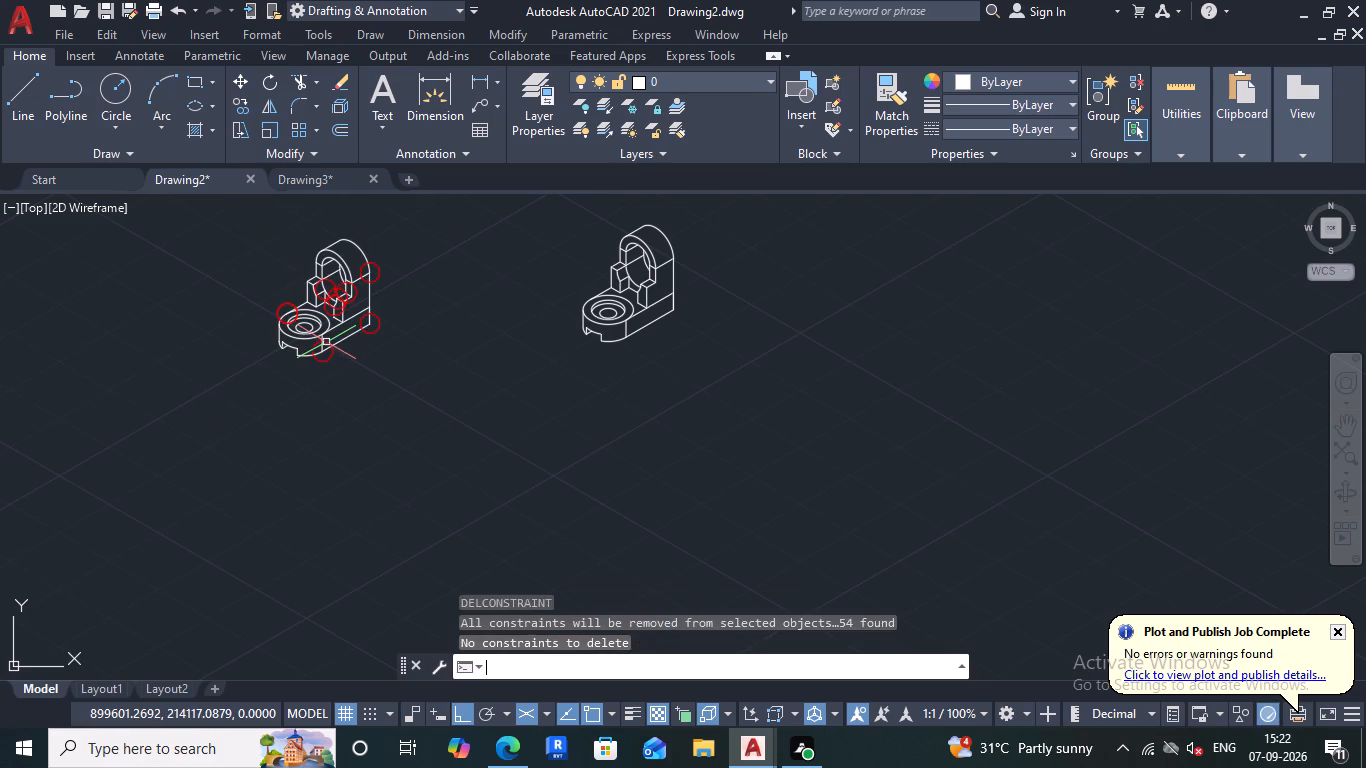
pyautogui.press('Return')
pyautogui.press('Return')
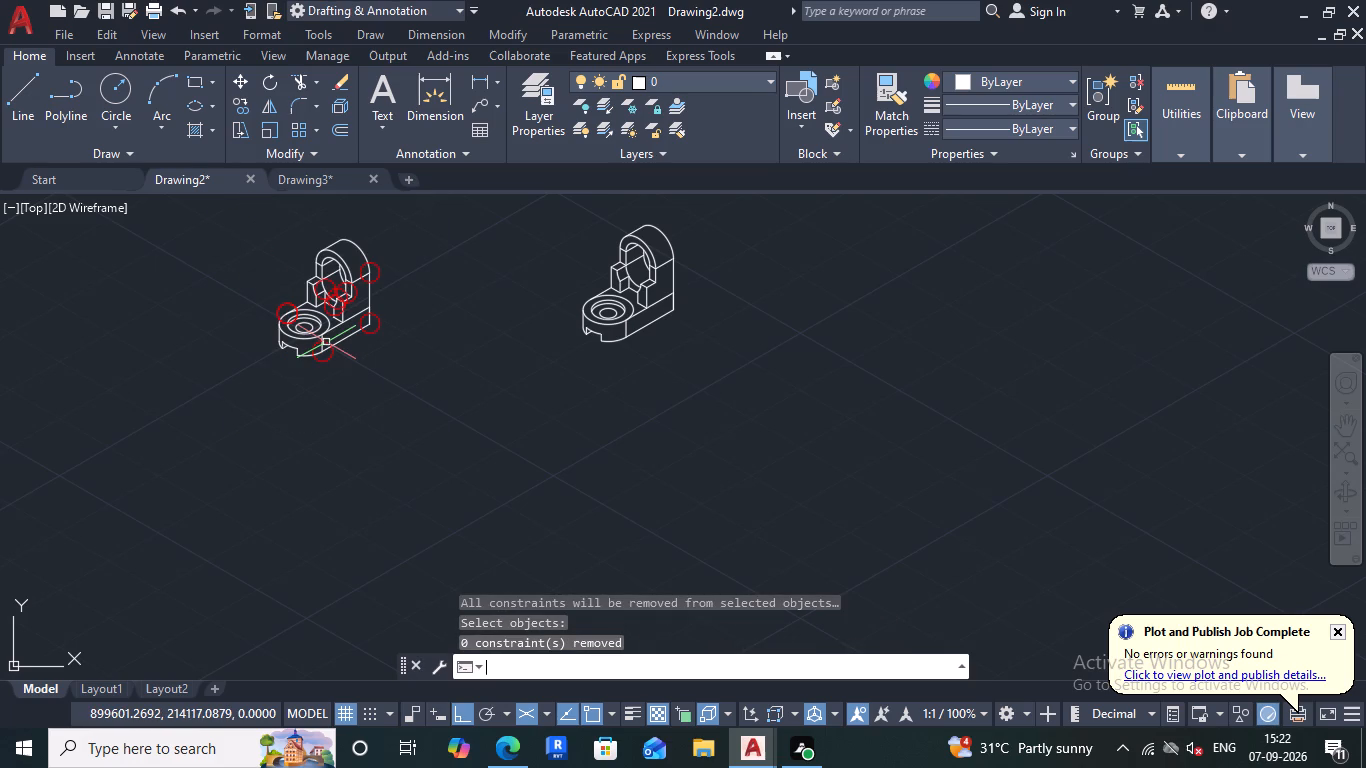
# Examine the marked corners of the original bracket around the right step, then view both brackets together.
pyautogui.scroll(3, 336, 285)
pyautogui.scroll(2, 382, 390)
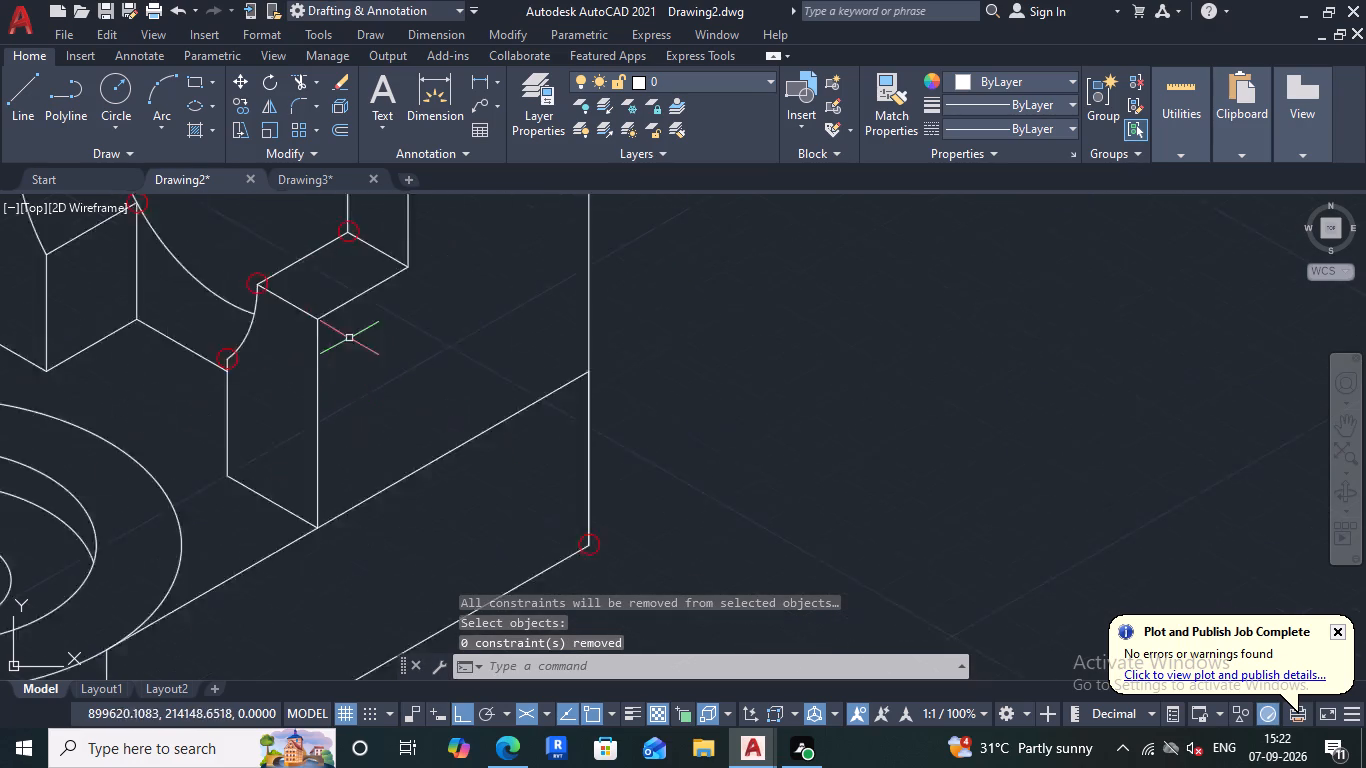
pyautogui.scroll(2, 339, 327)
pyautogui.scroll(3, 240, 261)
pyautogui.scroll(2, 118, 390)
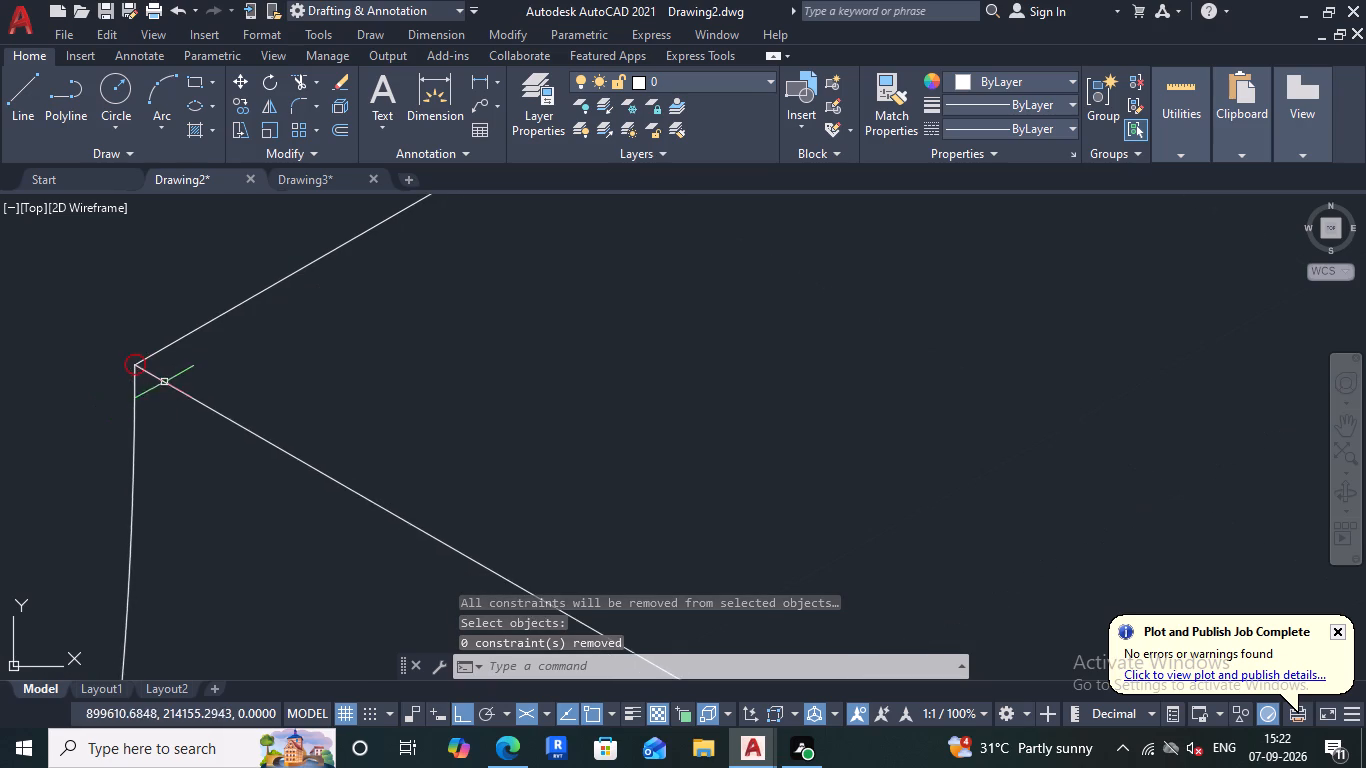
pyautogui.scroll(-11, 164, 382)
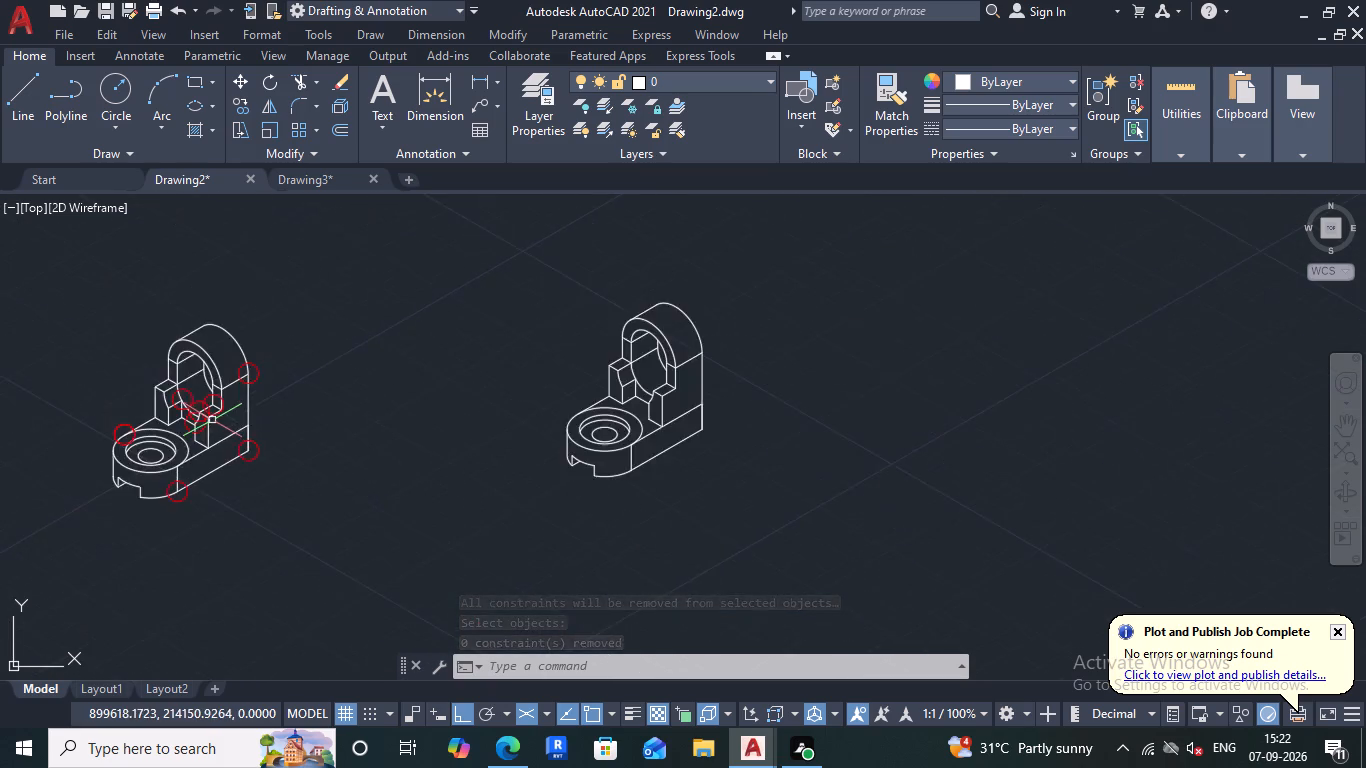
pyautogui.scroll(-6, 212, 420)
pyautogui.scroll(5, 224, 418)
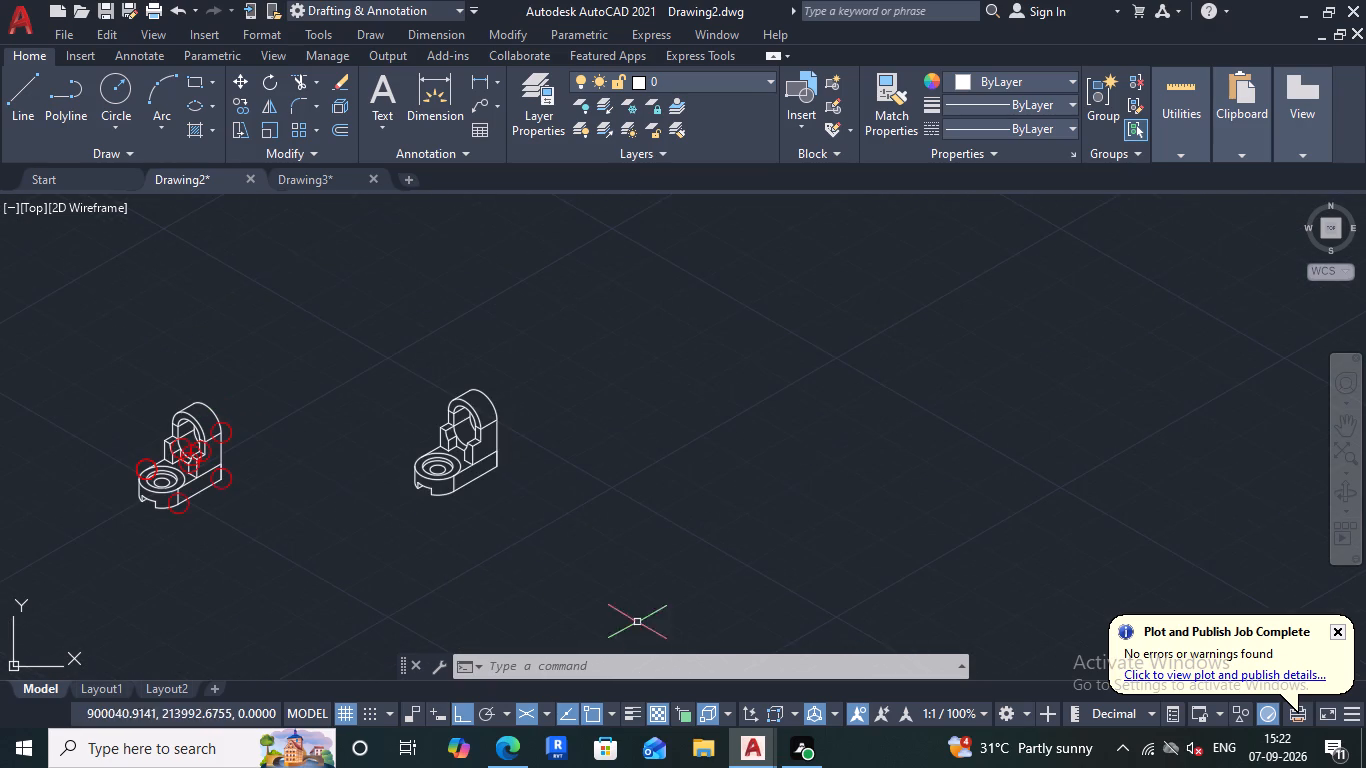
# Switch to Drawing3 and examine the pasted bracket's outline, looking over the available geometric constraint types.
pyautogui.click(322, 177)
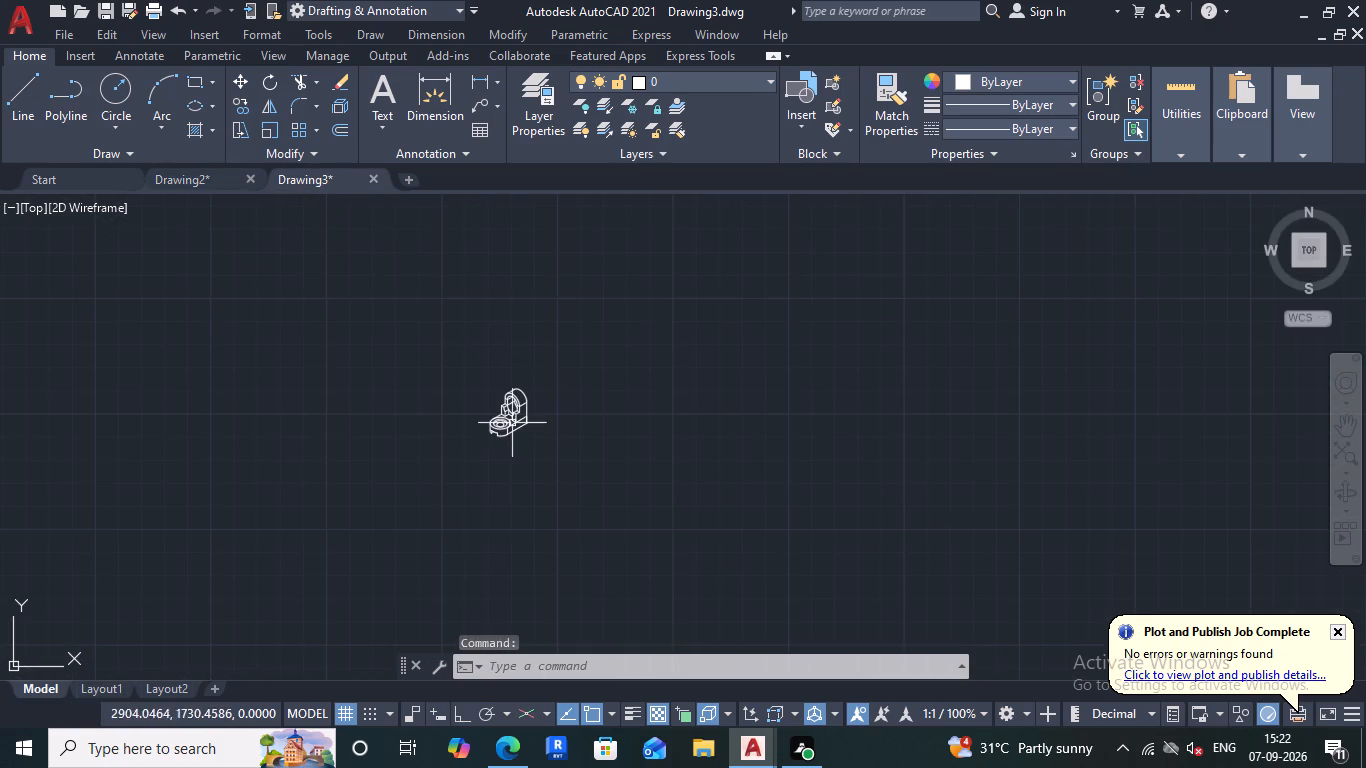
pyautogui.scroll(2, 500, 428)
pyautogui.scroll(-1, 505, 427)
pyautogui.scroll(3, 506, 427)
pyautogui.scroll(1, 528, 300)
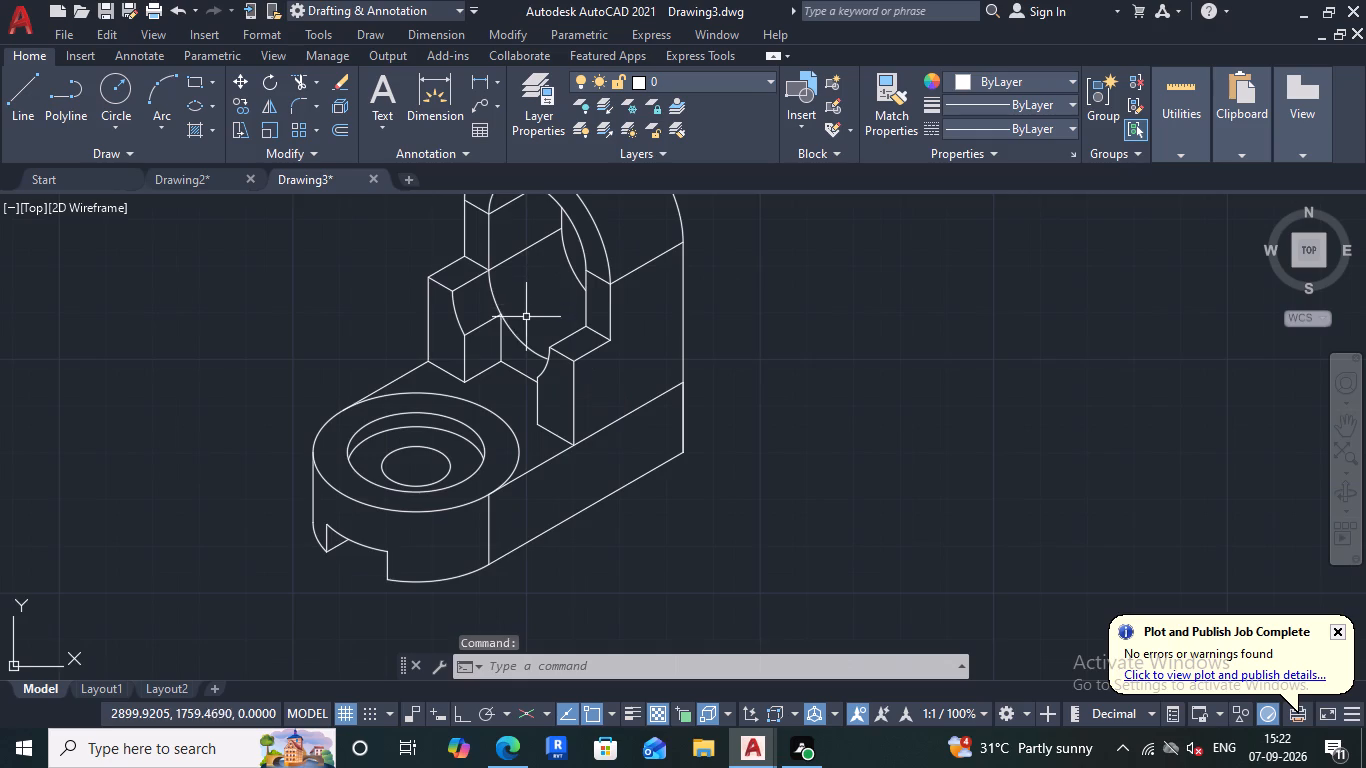
pyautogui.scroll(-1, 526, 321)
pyautogui.doubleClick(576, 30)
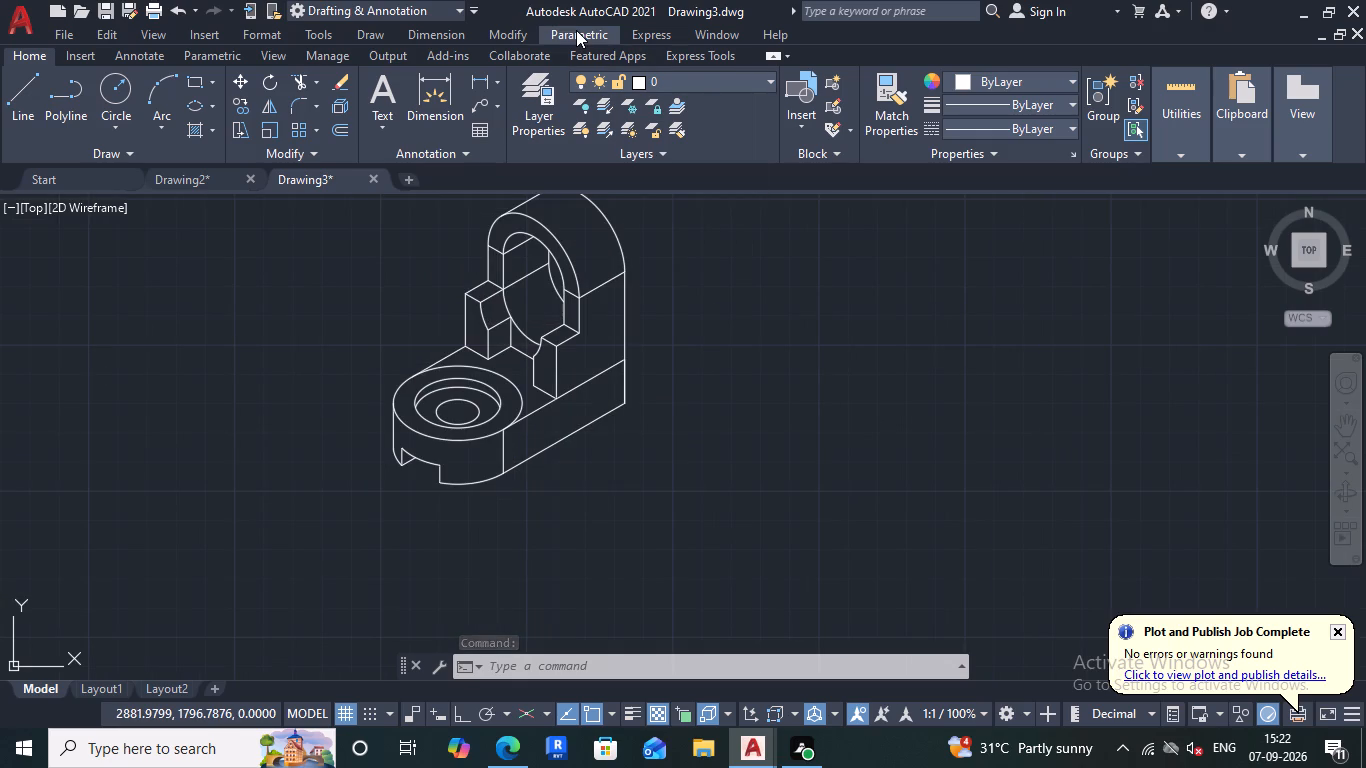
pyautogui.doubleClick(576, 30)
pyautogui.click(580, 36)
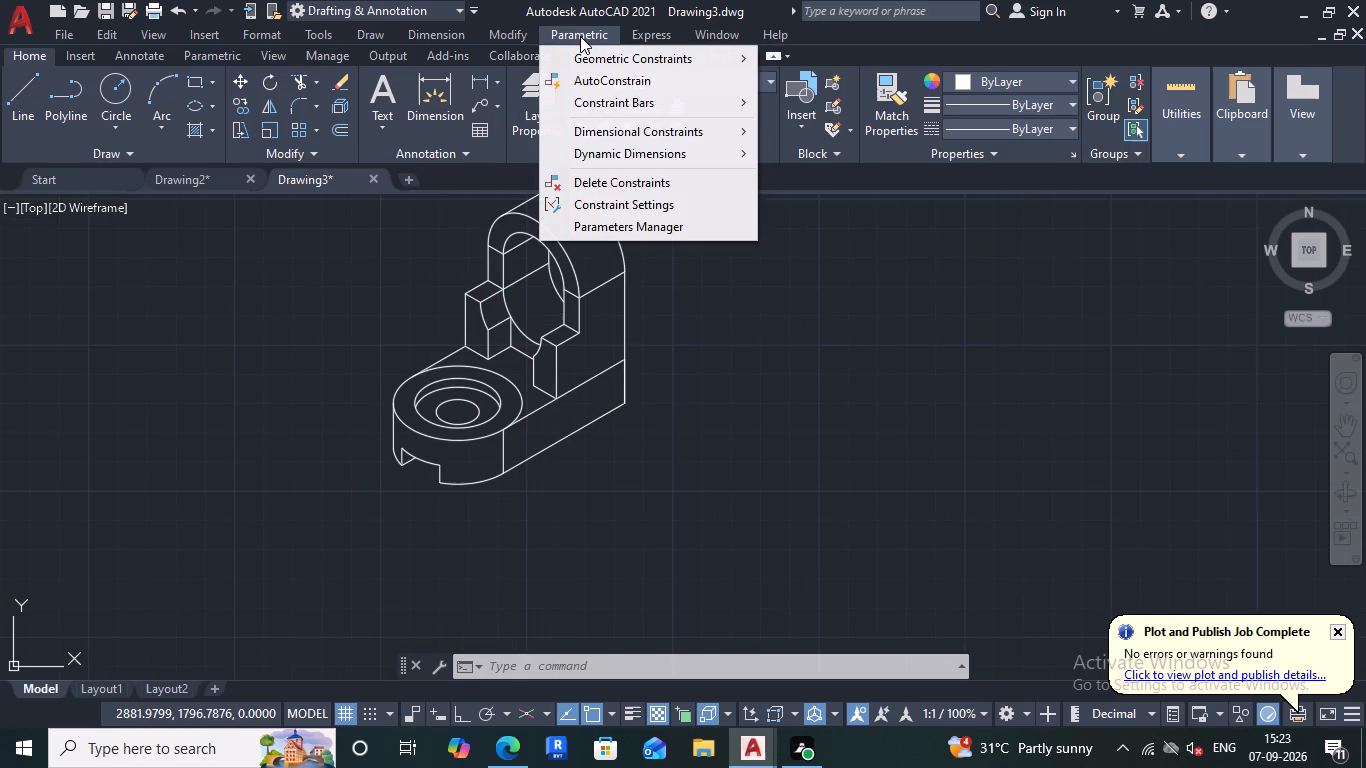
pyautogui.click(621, 61)
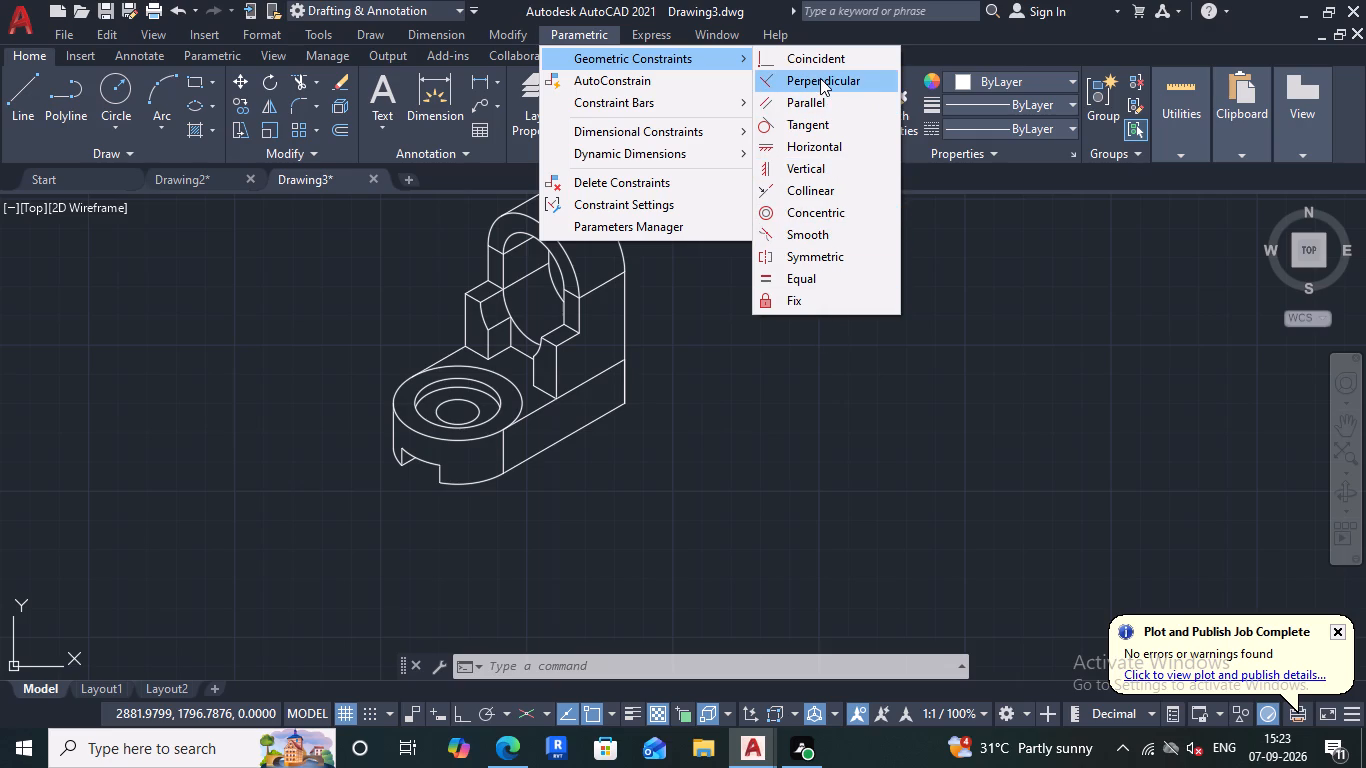
pyautogui.doubleClick(267, 247)
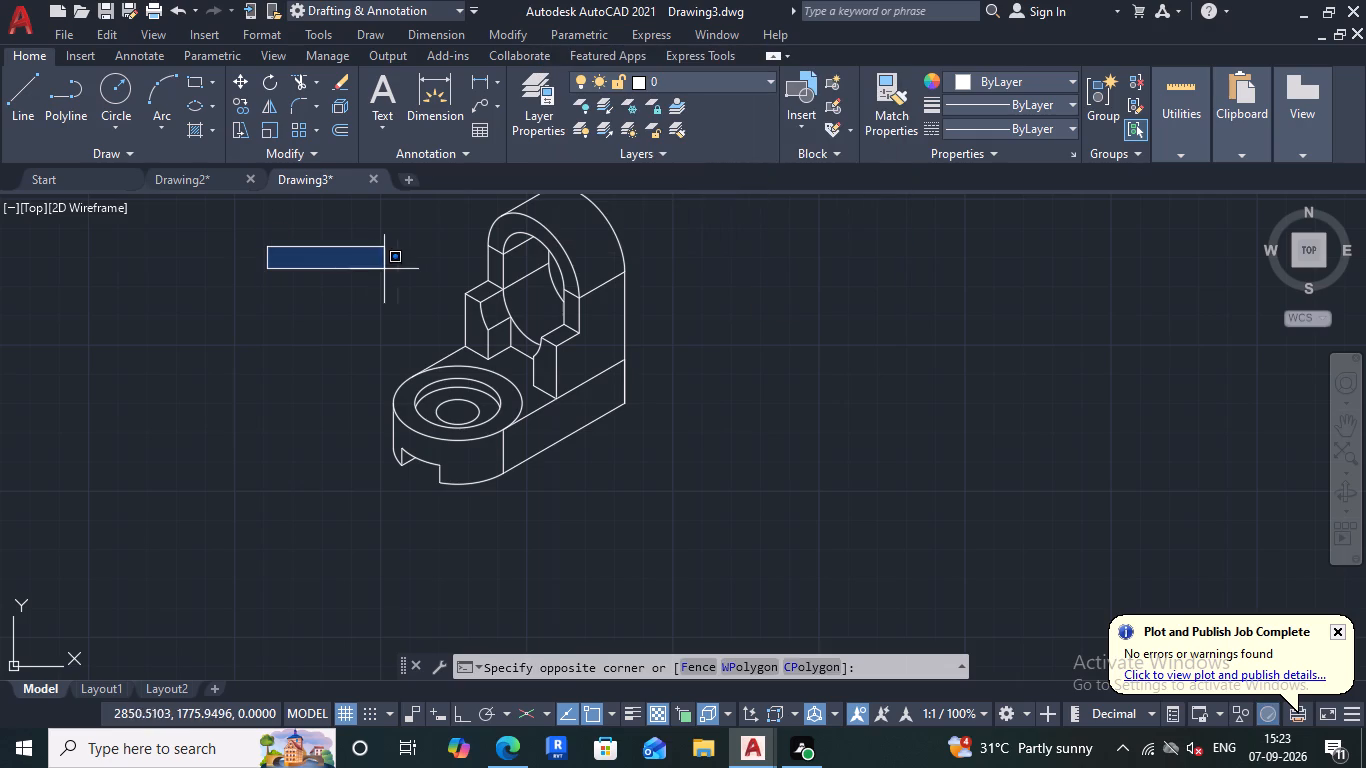
pyautogui.press('Escape')
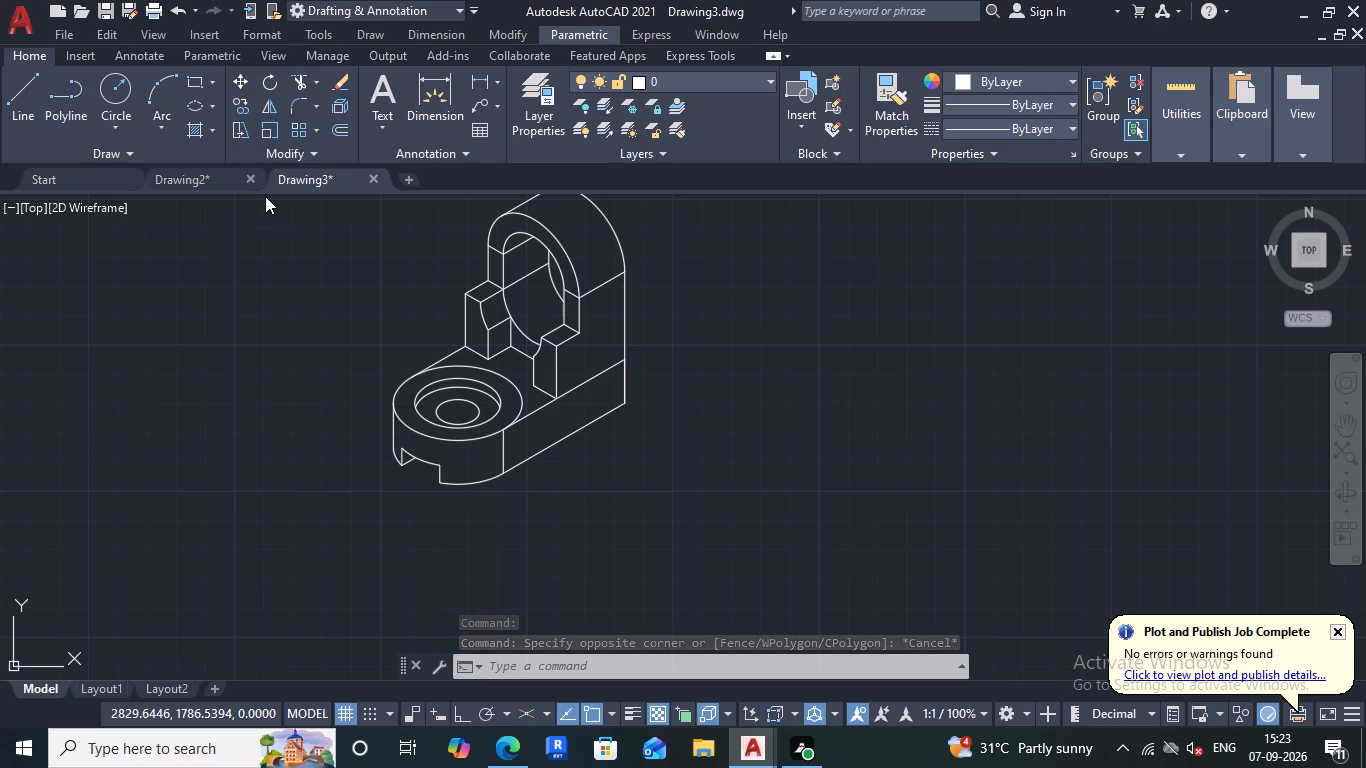
pyautogui.scroll(-1, 265, 196)
pyautogui.scroll(1, 343, 195)
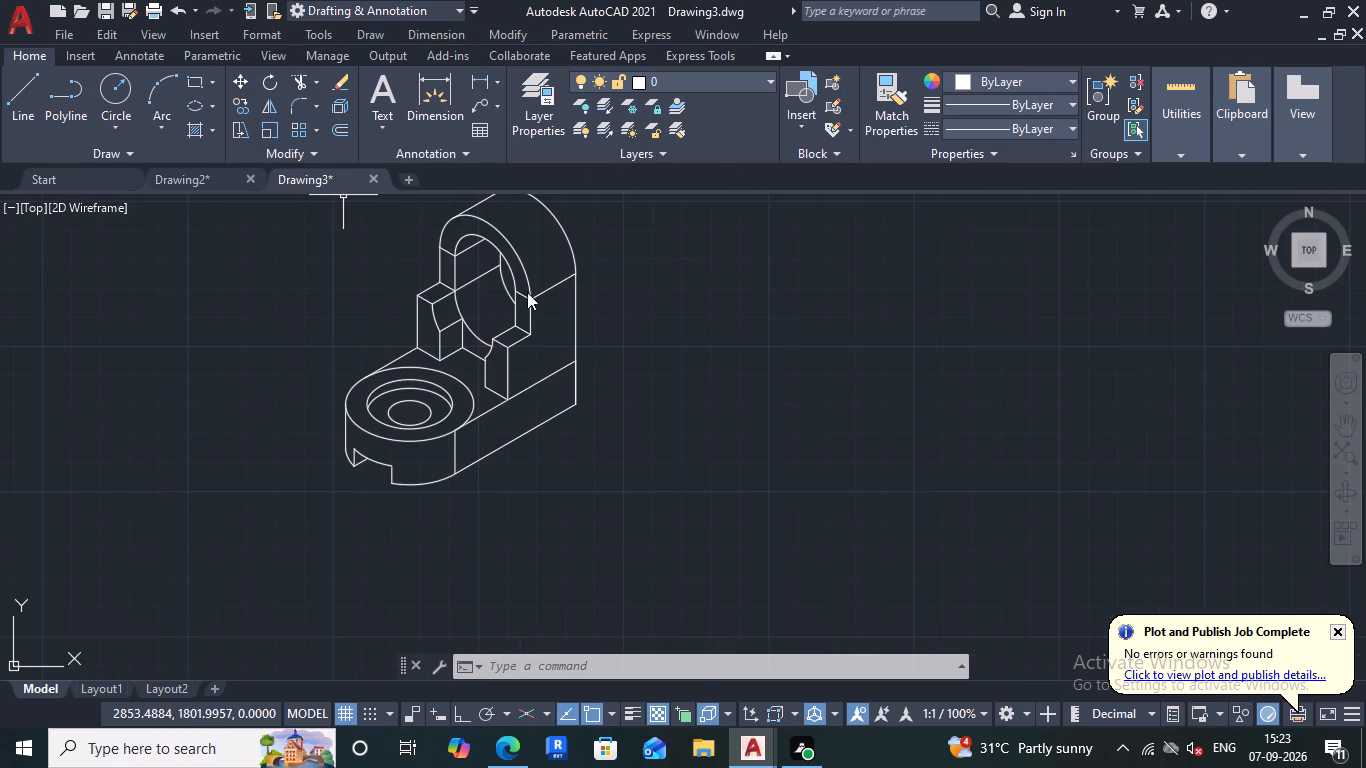
pyautogui.moveTo(488, 330); pyautogui.dragTo(572, 418, button='middle')
pyautogui.scroll(1, 534, 395)
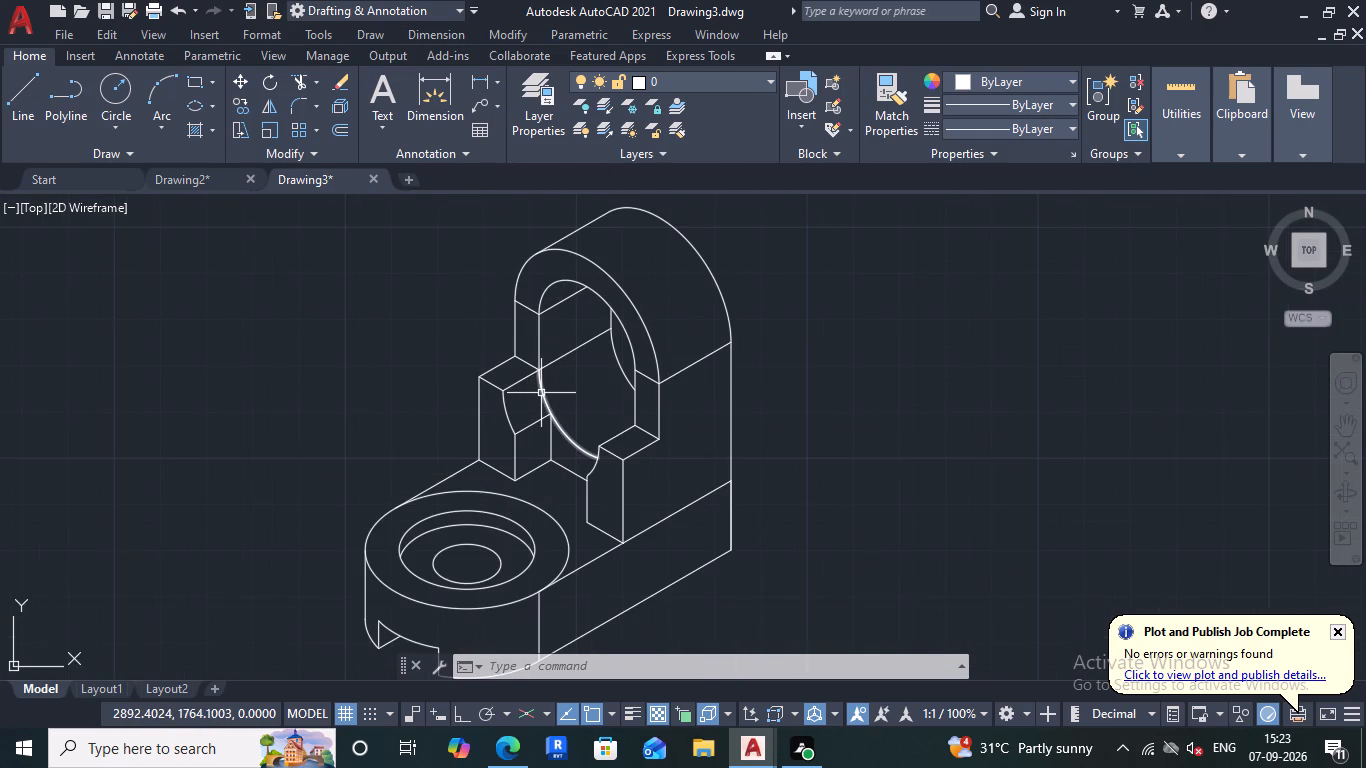
pyautogui.scroll(-1, 542, 393)
# In Drawing2, run CONSTRAINTBAR on the whole original bracket with the marked gaps and apply the Hide option.
pyautogui.click(197, 178)
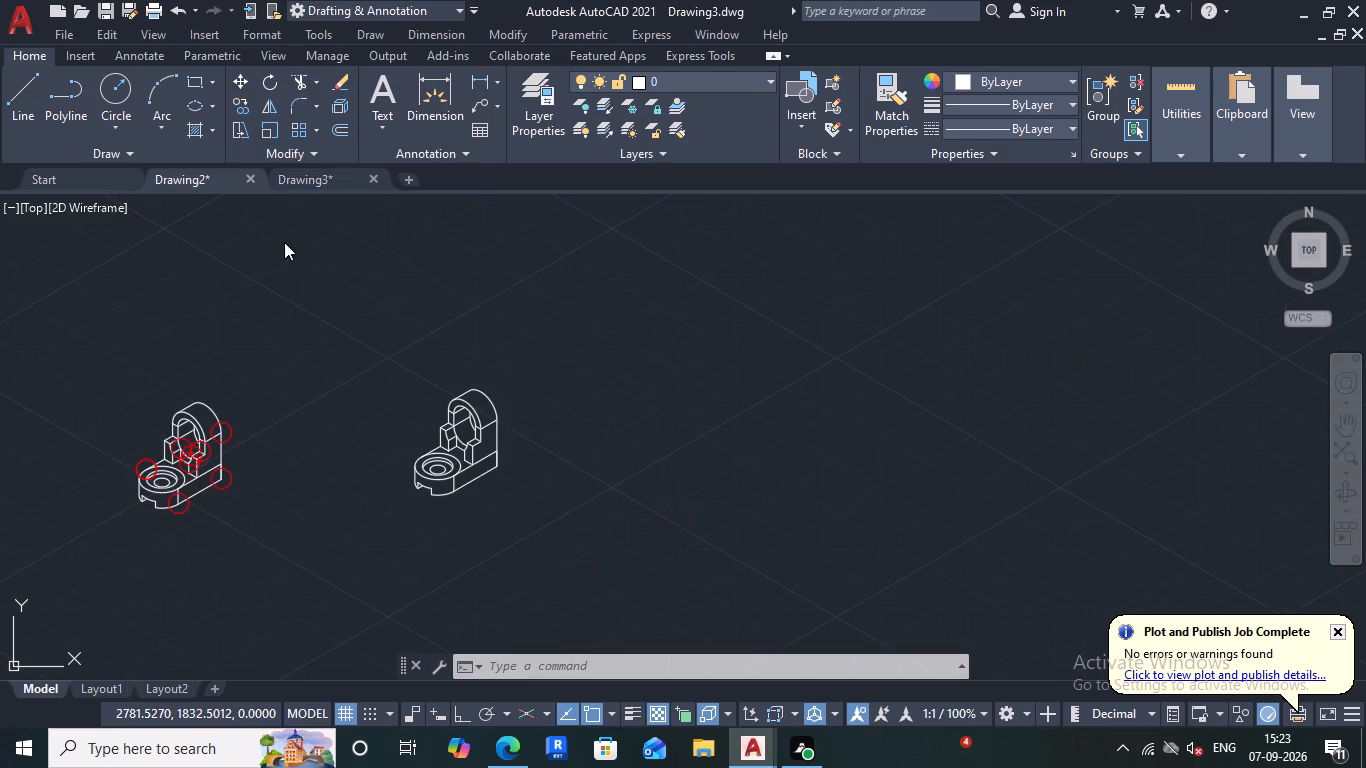
pyautogui.click(539, 672)
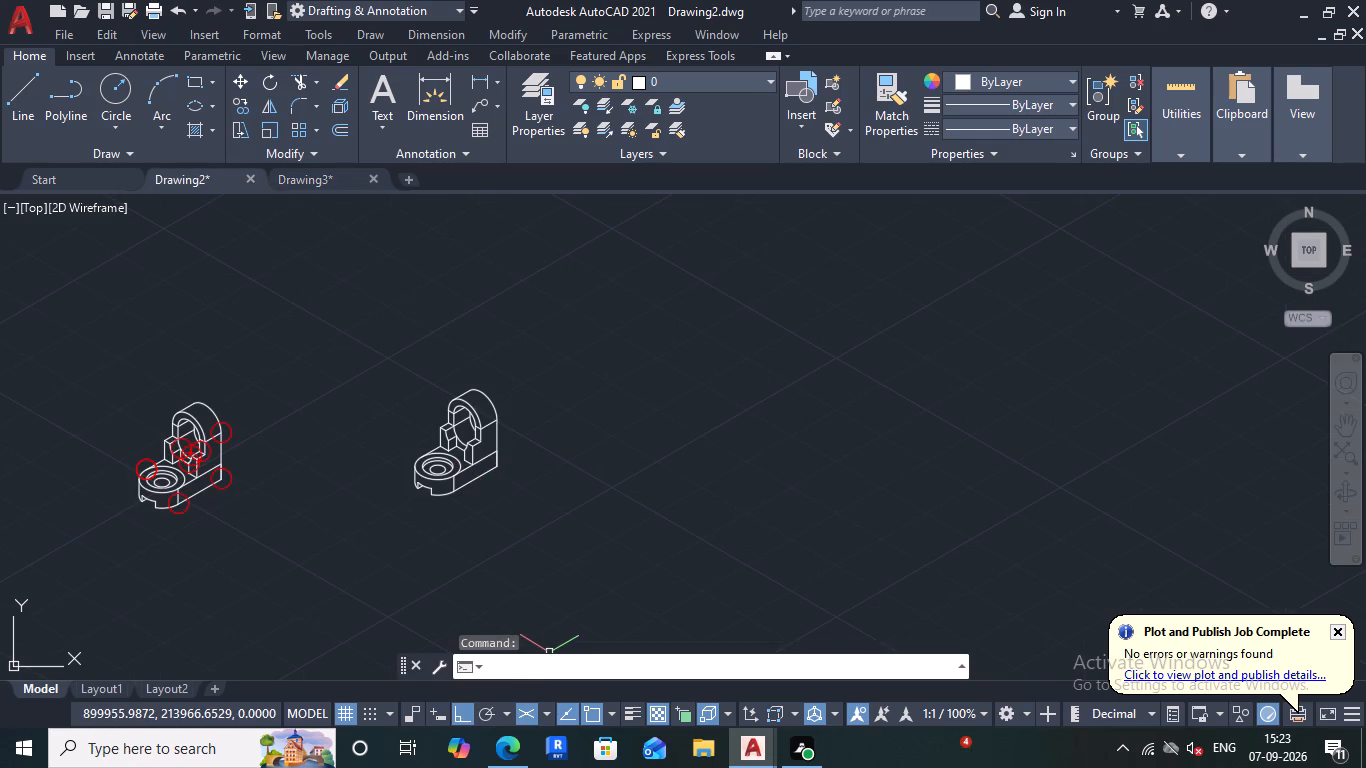
pyautogui.write('col')
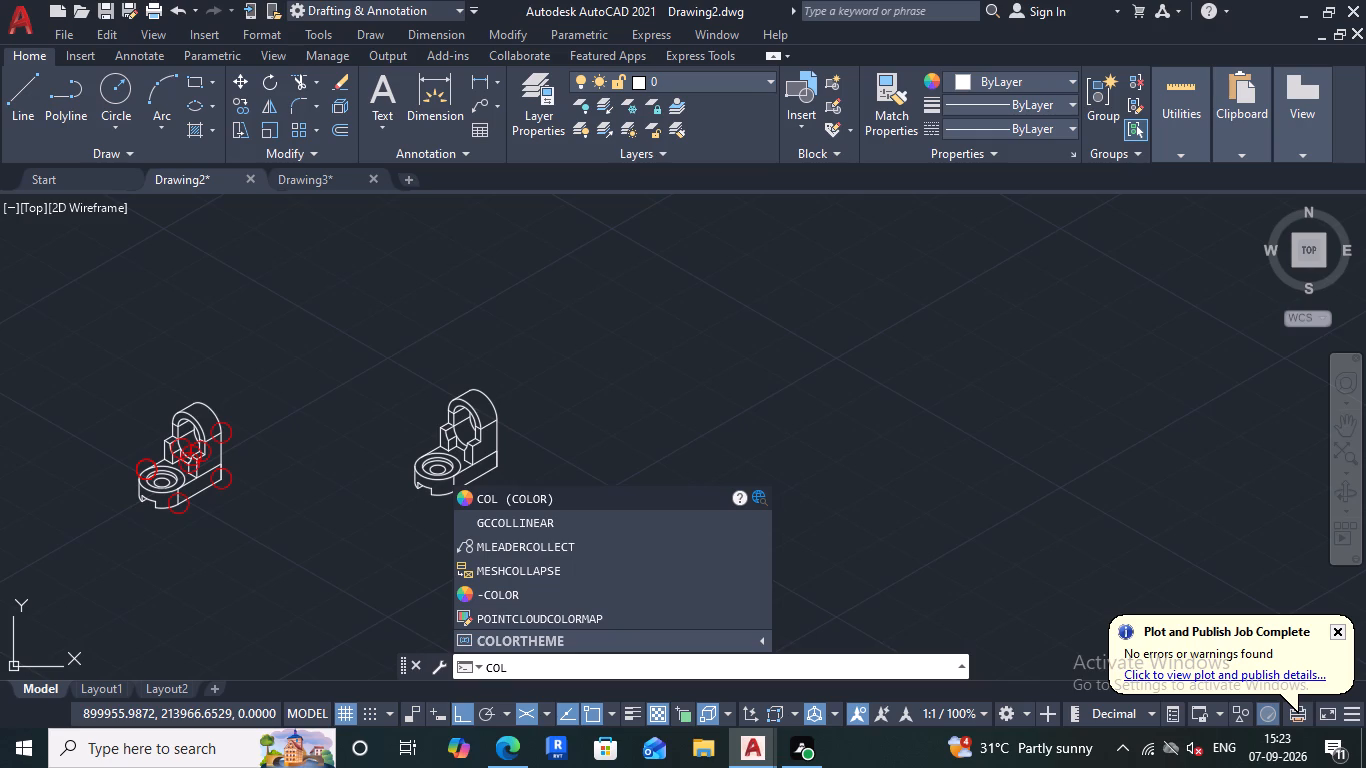
pyautogui.write('st')
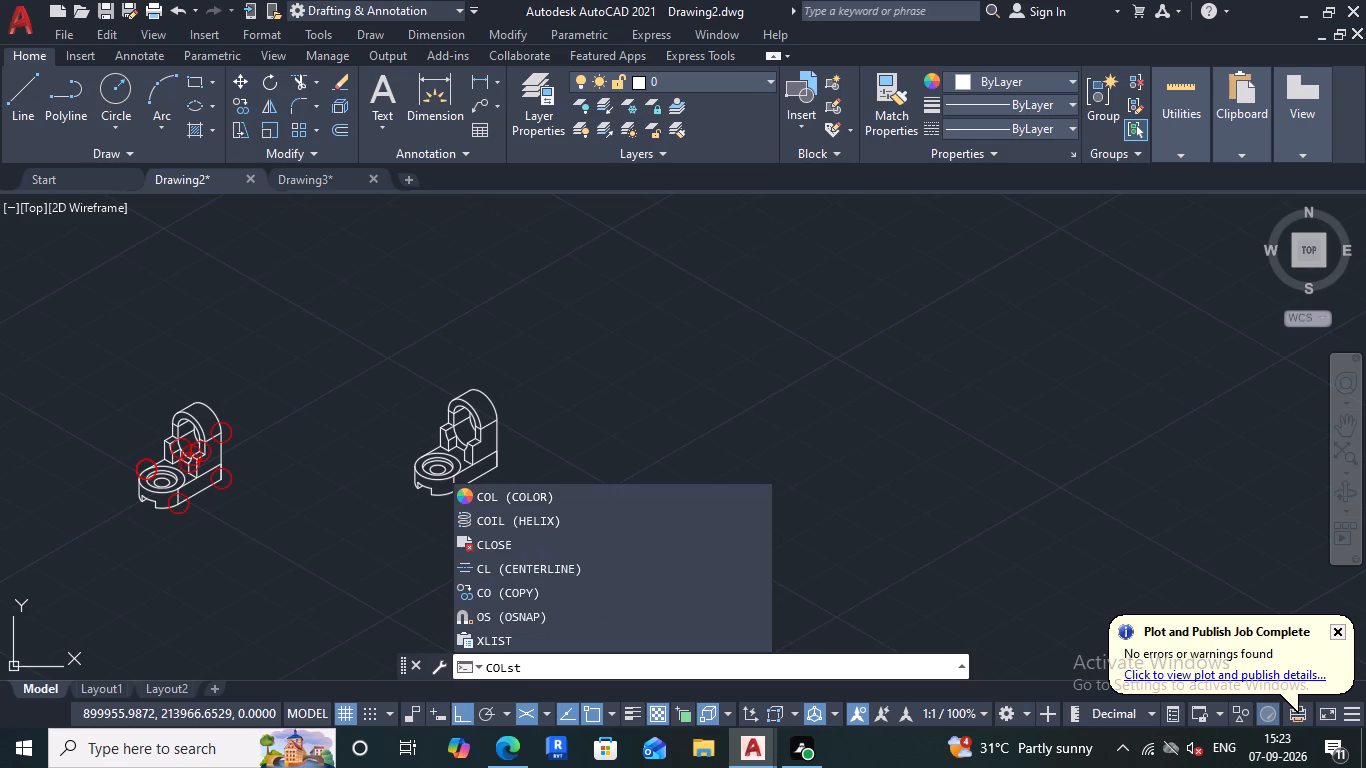
pyautogui.write('ra')
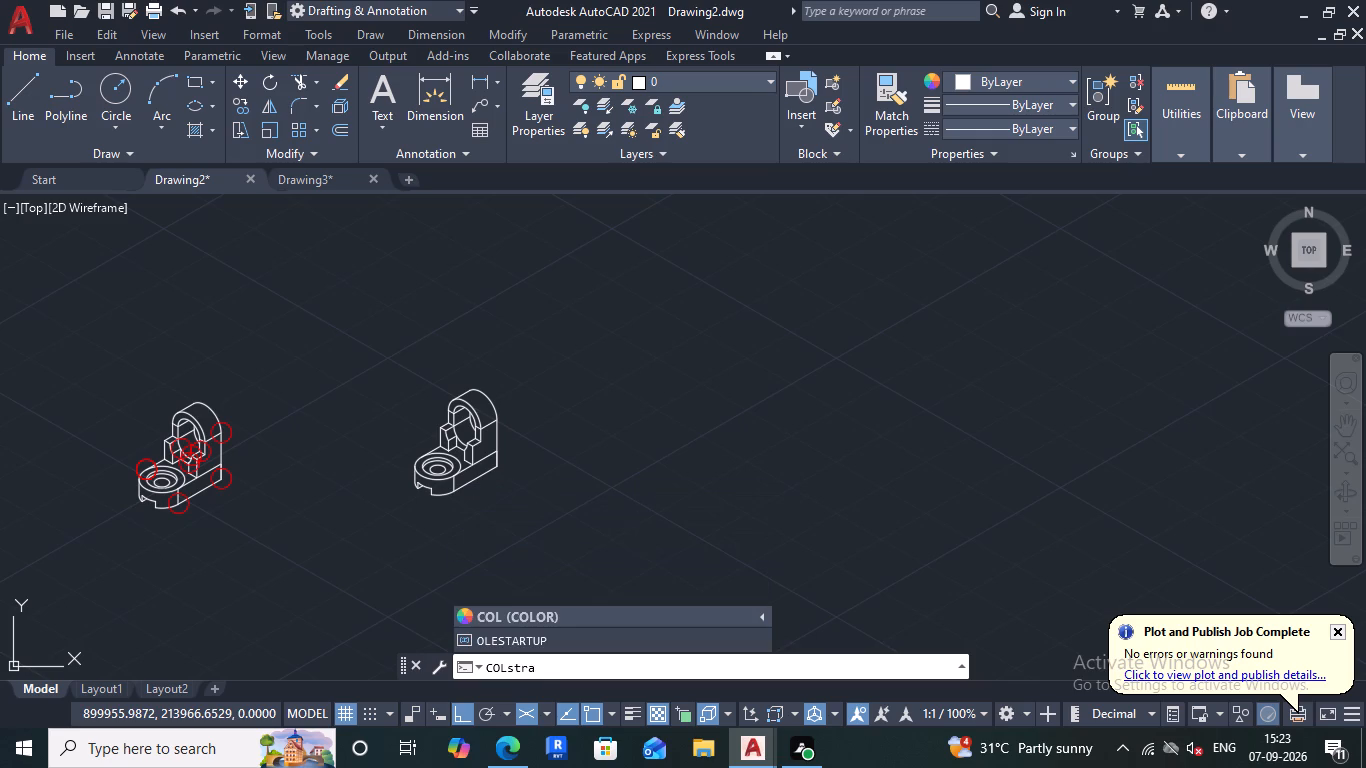
pyautogui.write('in')
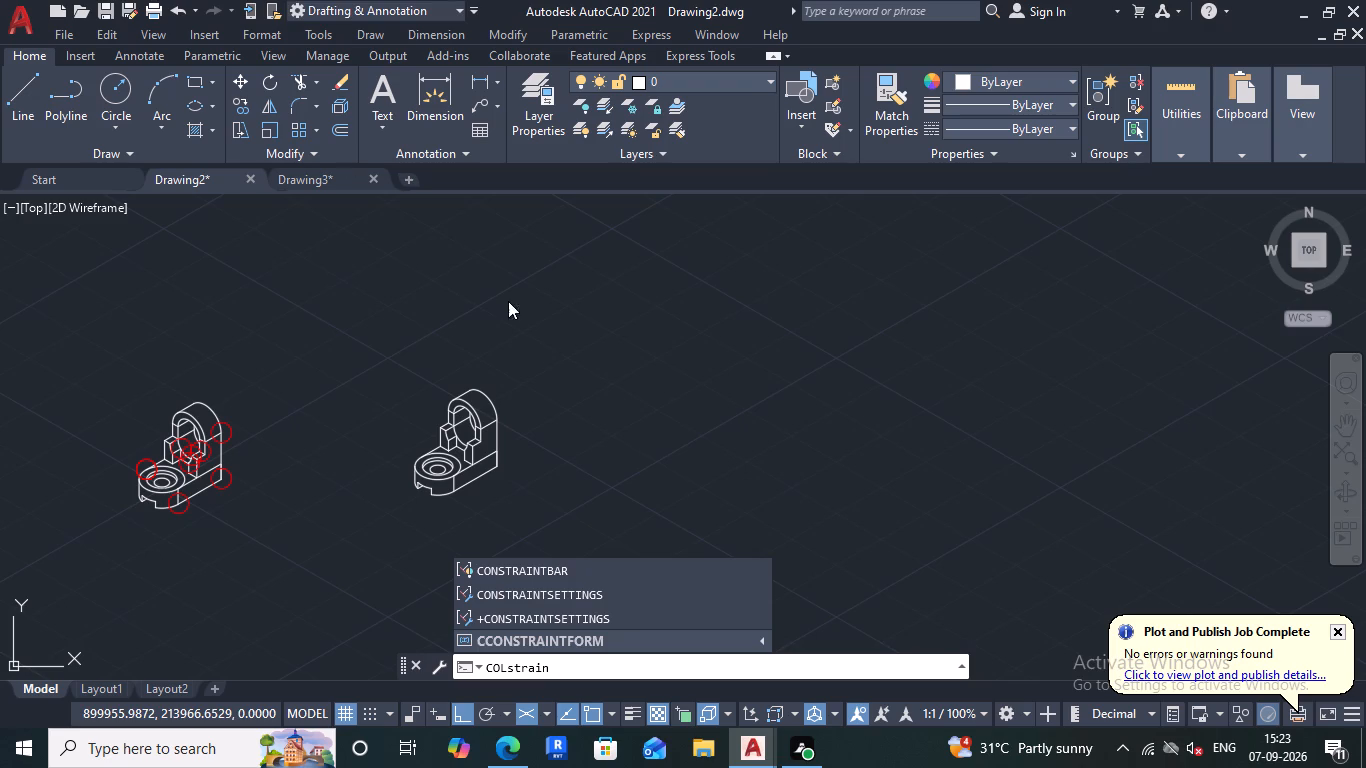
pyautogui.click(505, 571)
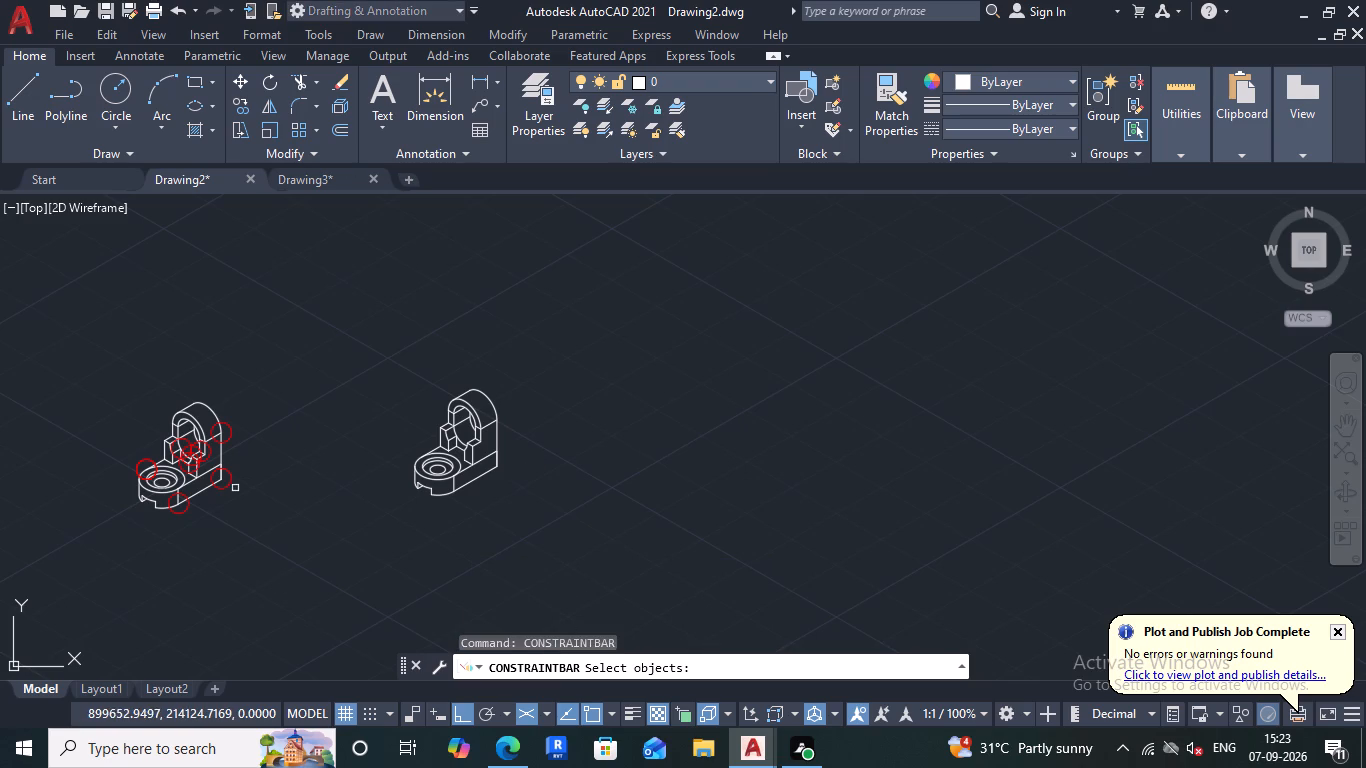
pyautogui.click(261, 542)
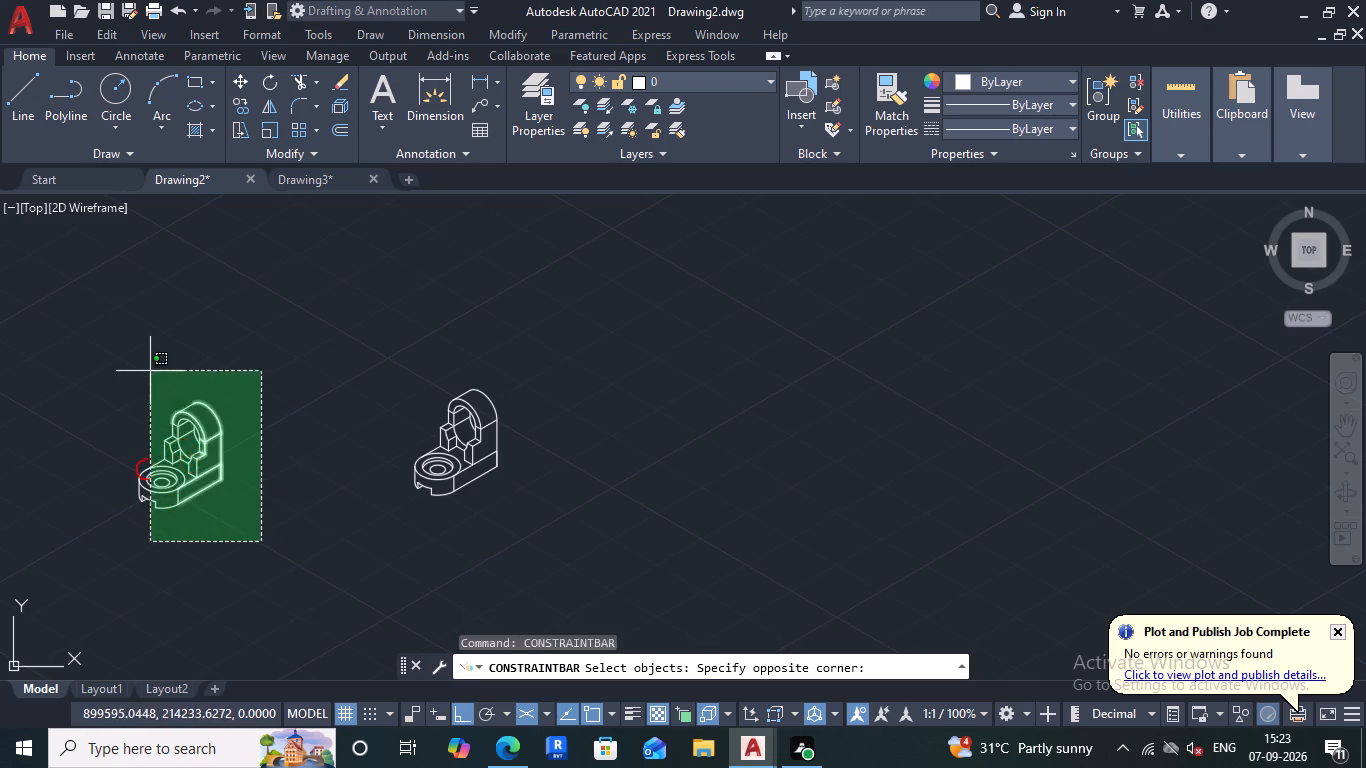
pyautogui.click(94, 366)
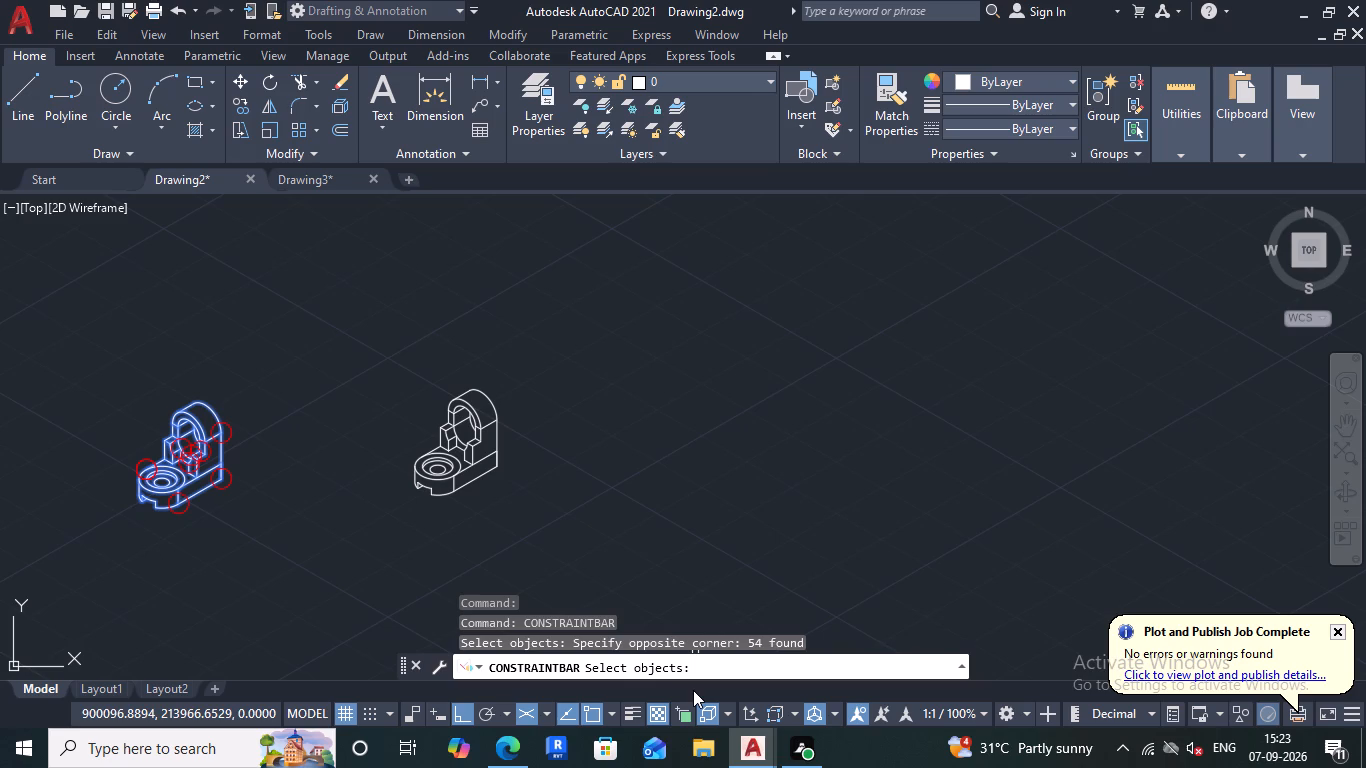
pyautogui.press('Return')
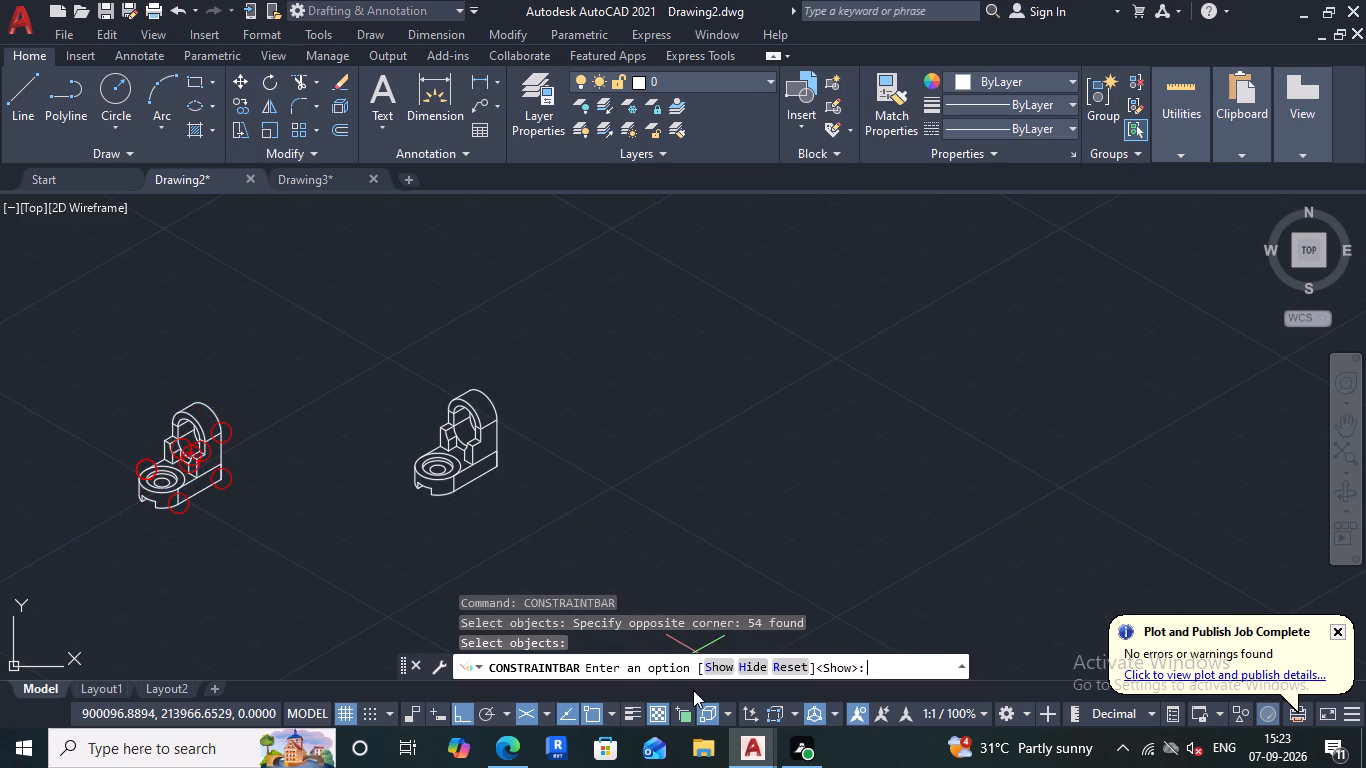
pyautogui.click(753, 668)
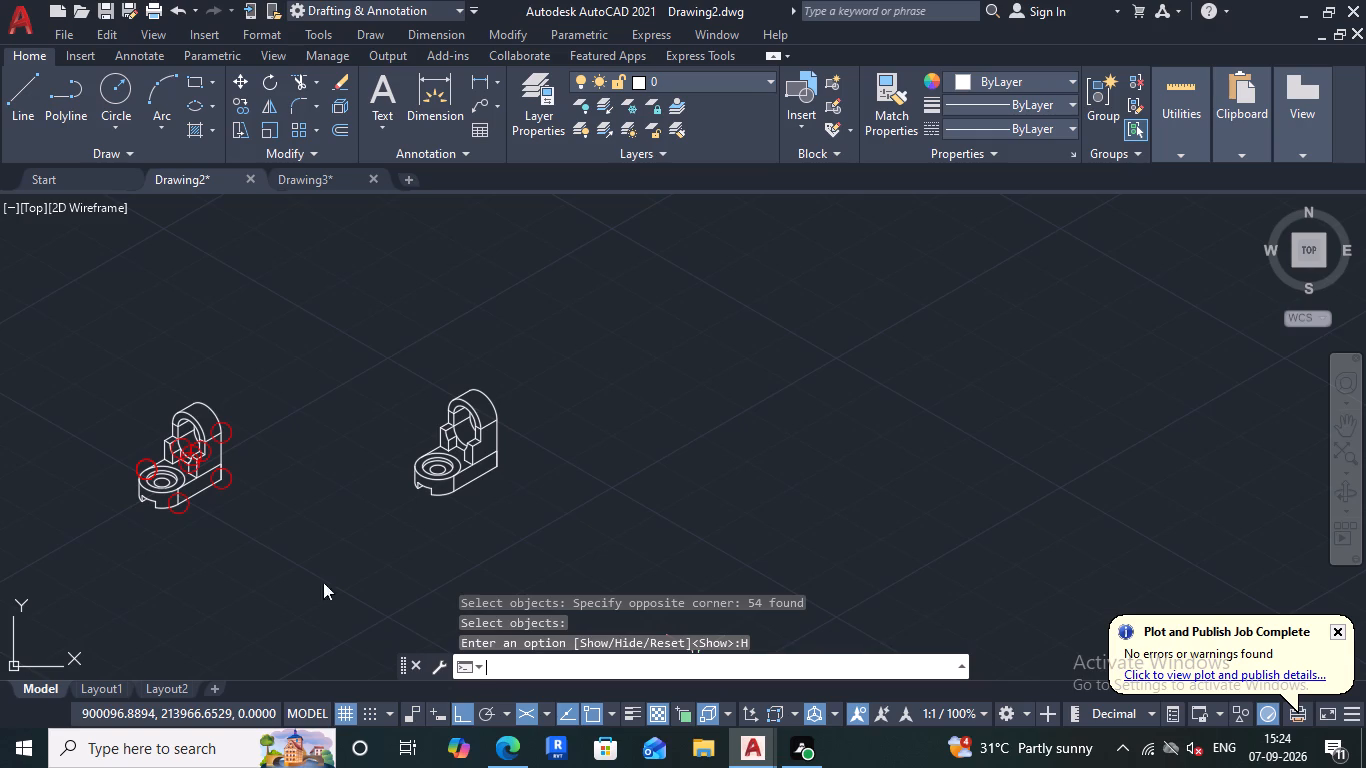
# In Drawing3, set up a hatch with the SOLID pattern and the orange colour 248,153,30.
pyautogui.click(319, 176)
pyautogui.scroll(1, 572, 484)
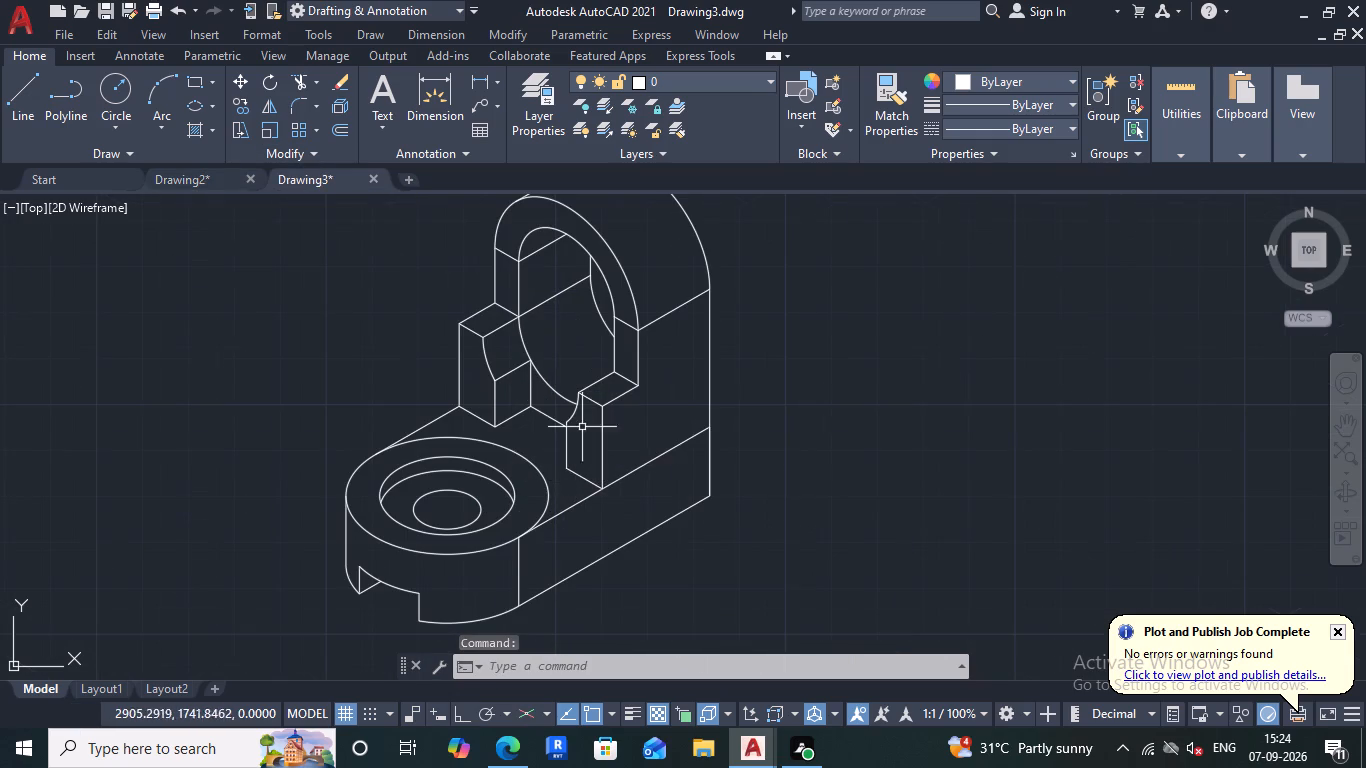
pyautogui.click(196, 130)
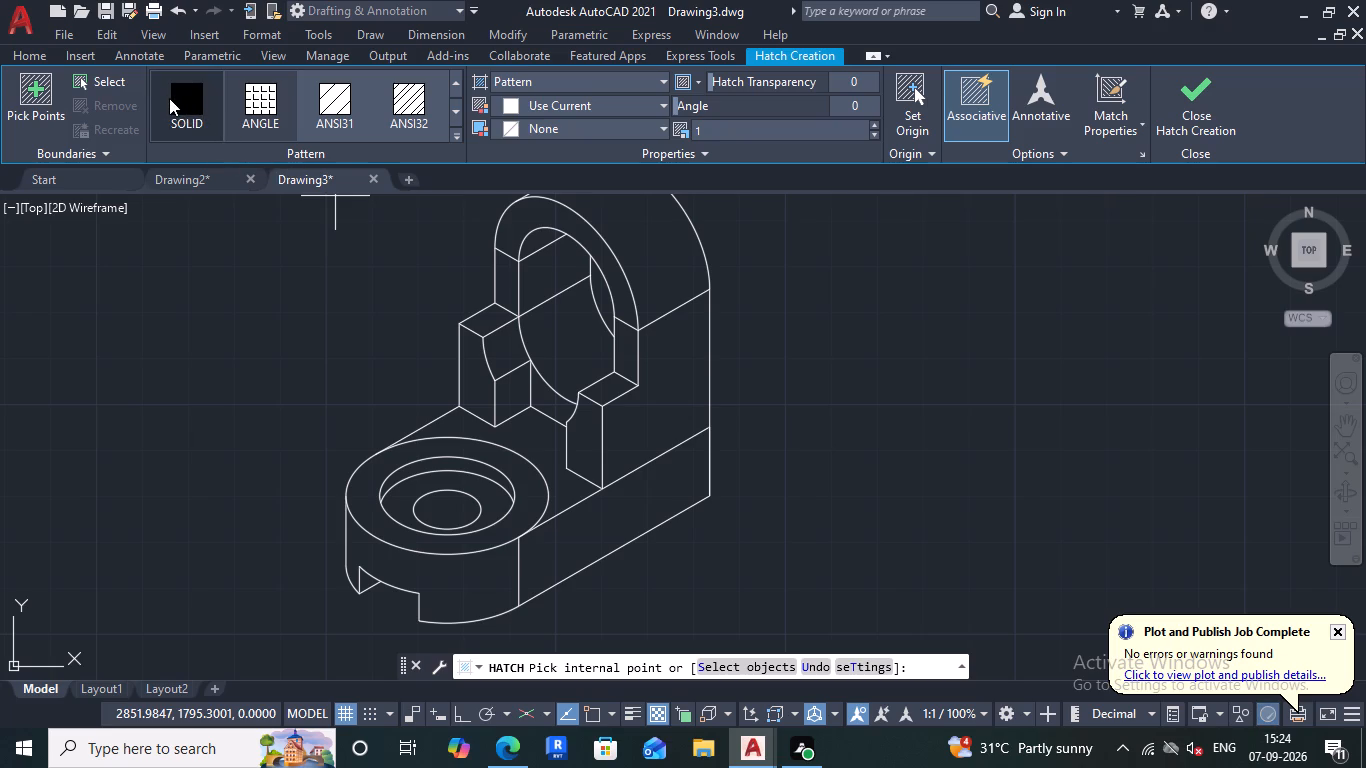
pyautogui.click(176, 101)
pyautogui.click(560, 106)
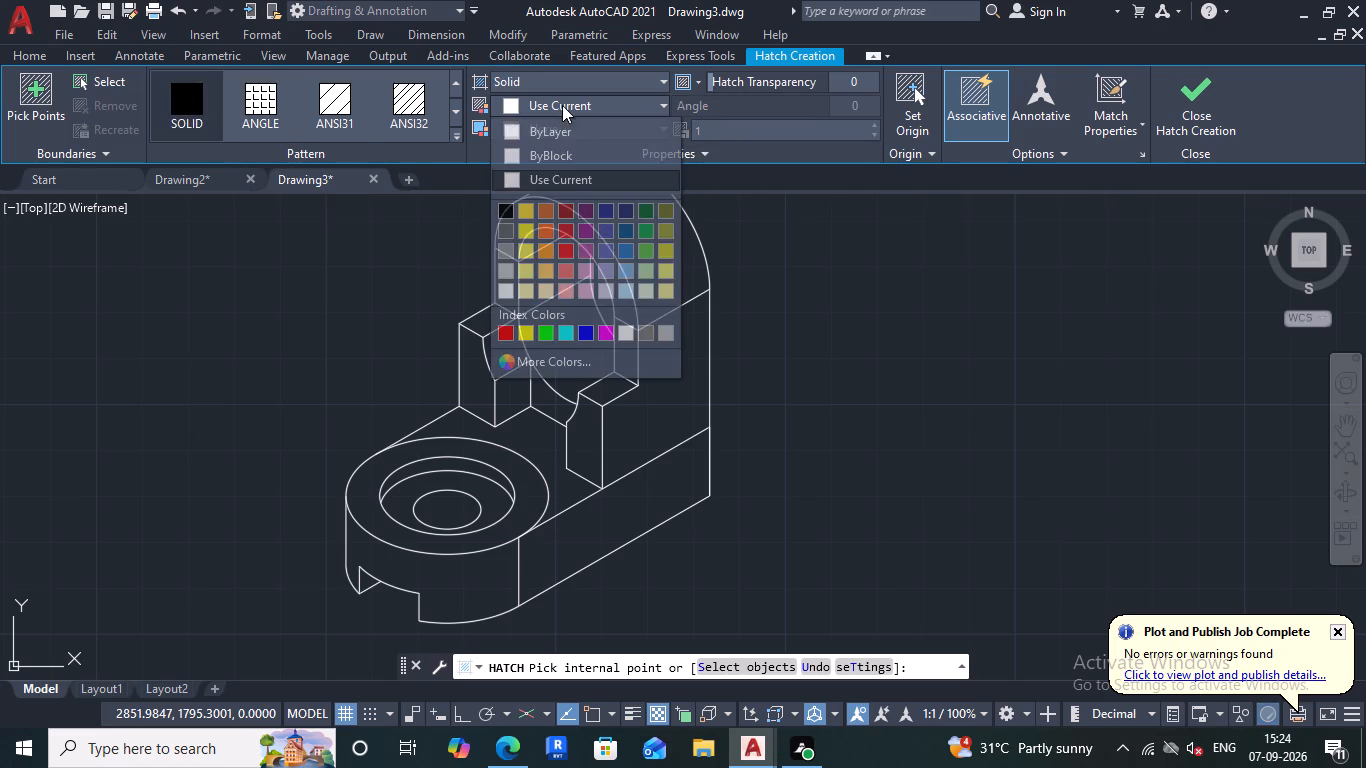
pyautogui.click(548, 256)
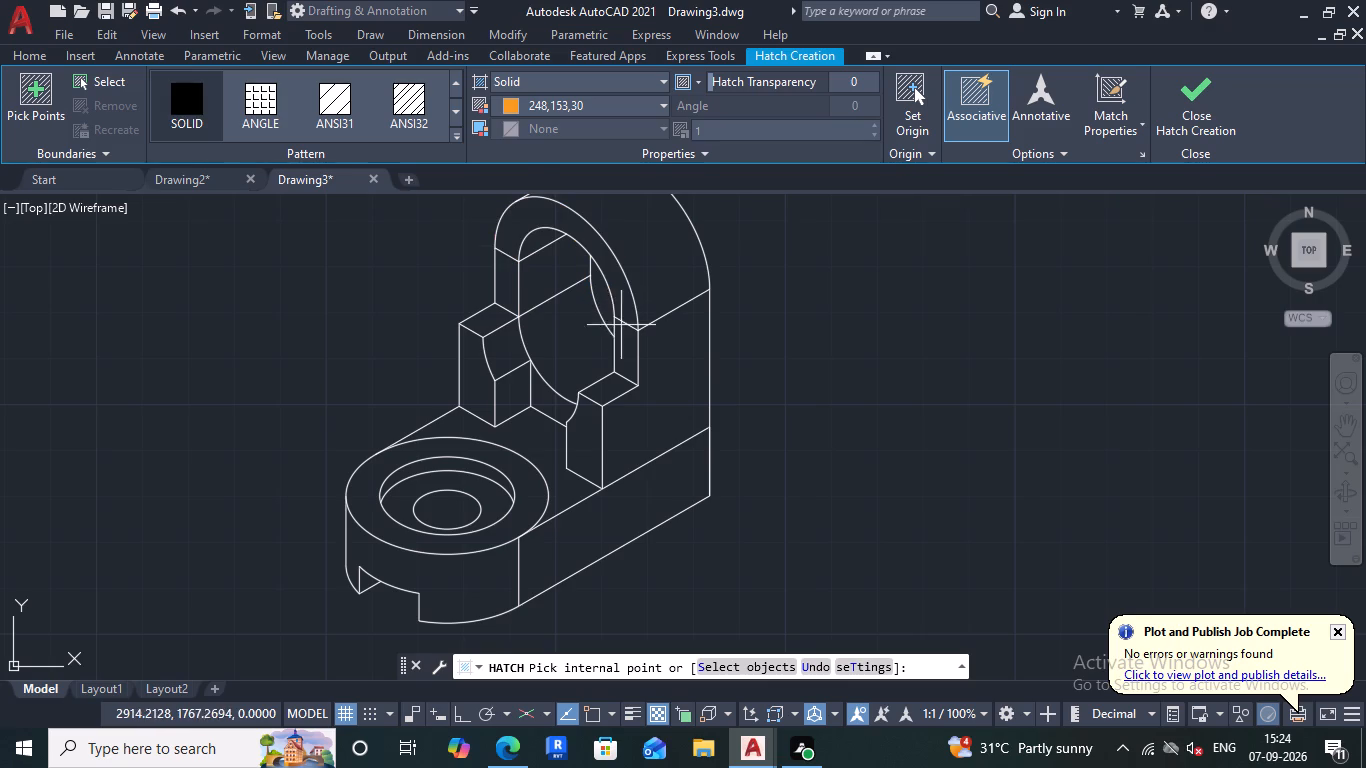
# Switch to Drawing2 and turn on Infer Constraints.
pyautogui.click(211, 180)
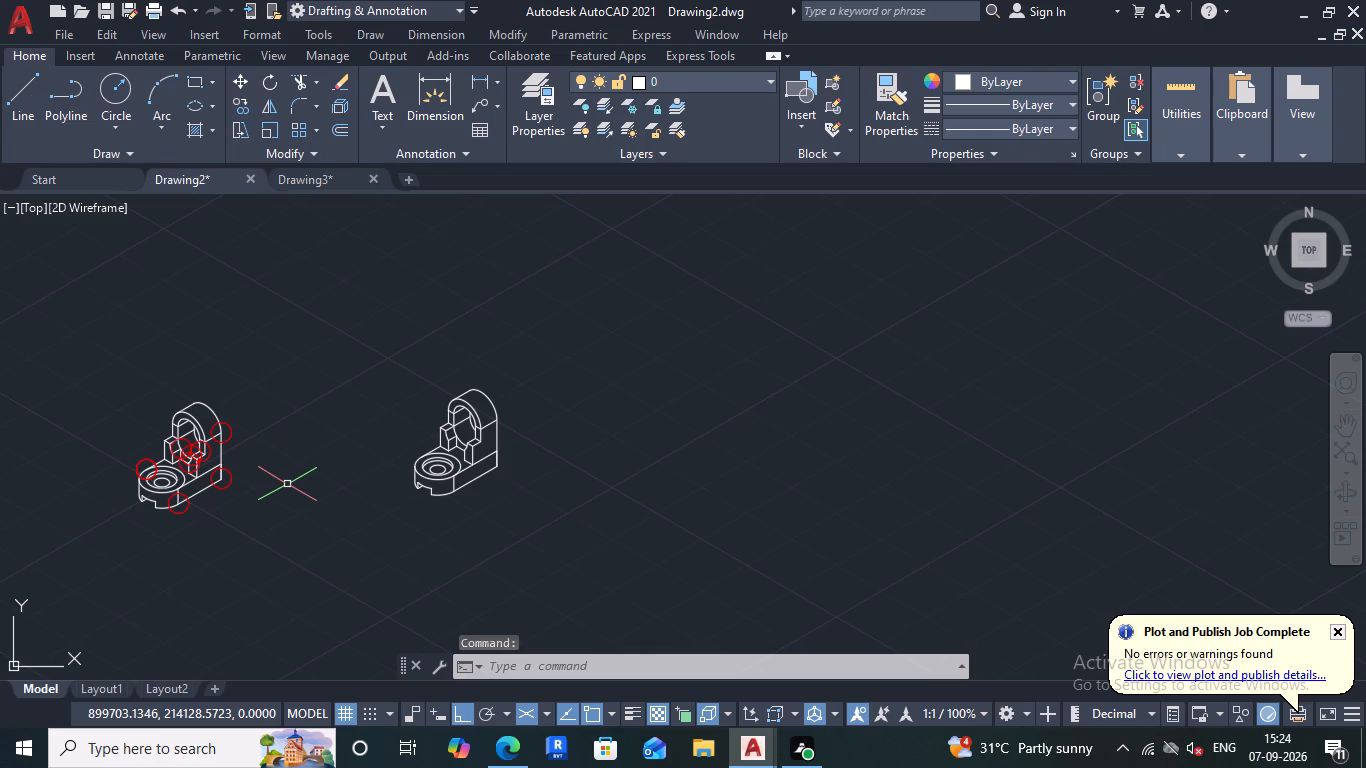
pyautogui.hotkey('ctrl', 'shift', 'i')
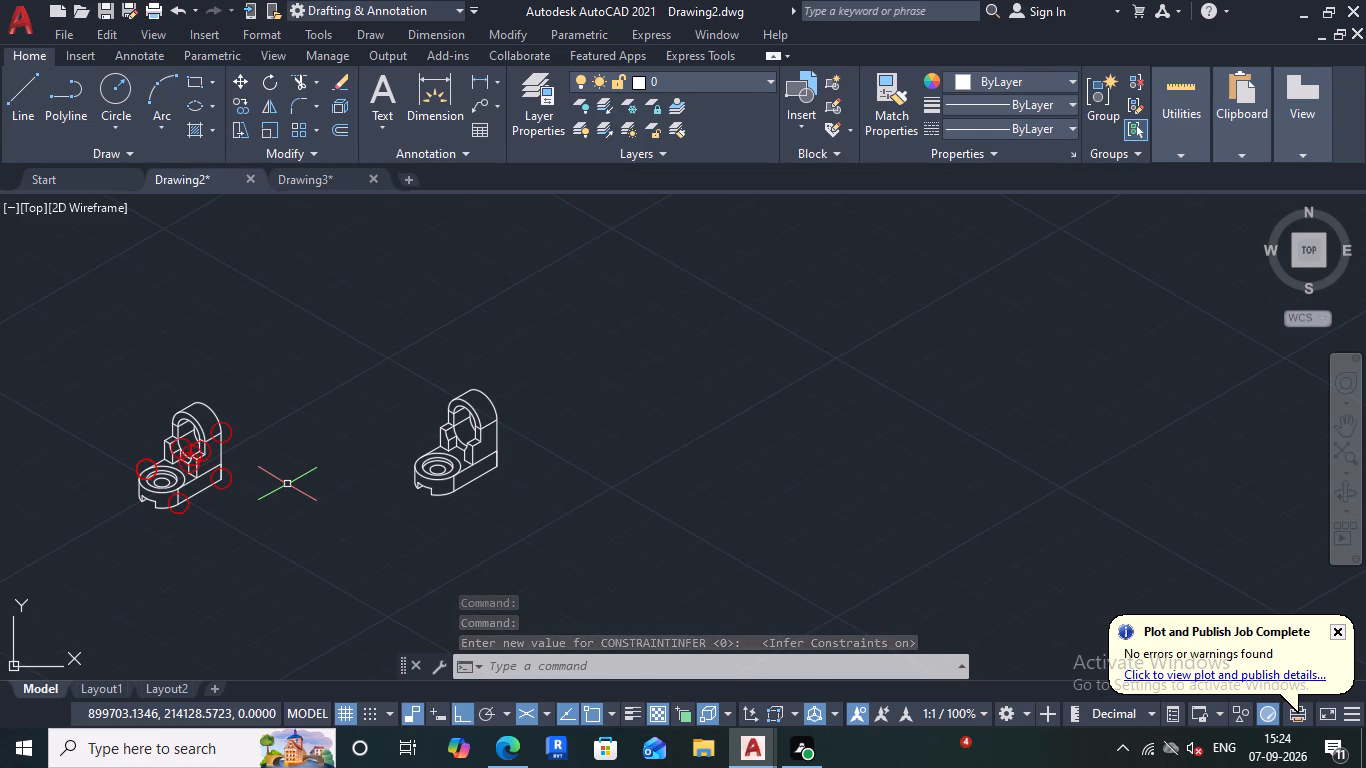
# In Drawing3, fill the upright's side face and the base's side, flat top, curved front and boss ring with the solid orange hatch.
pyautogui.click(337, 166)
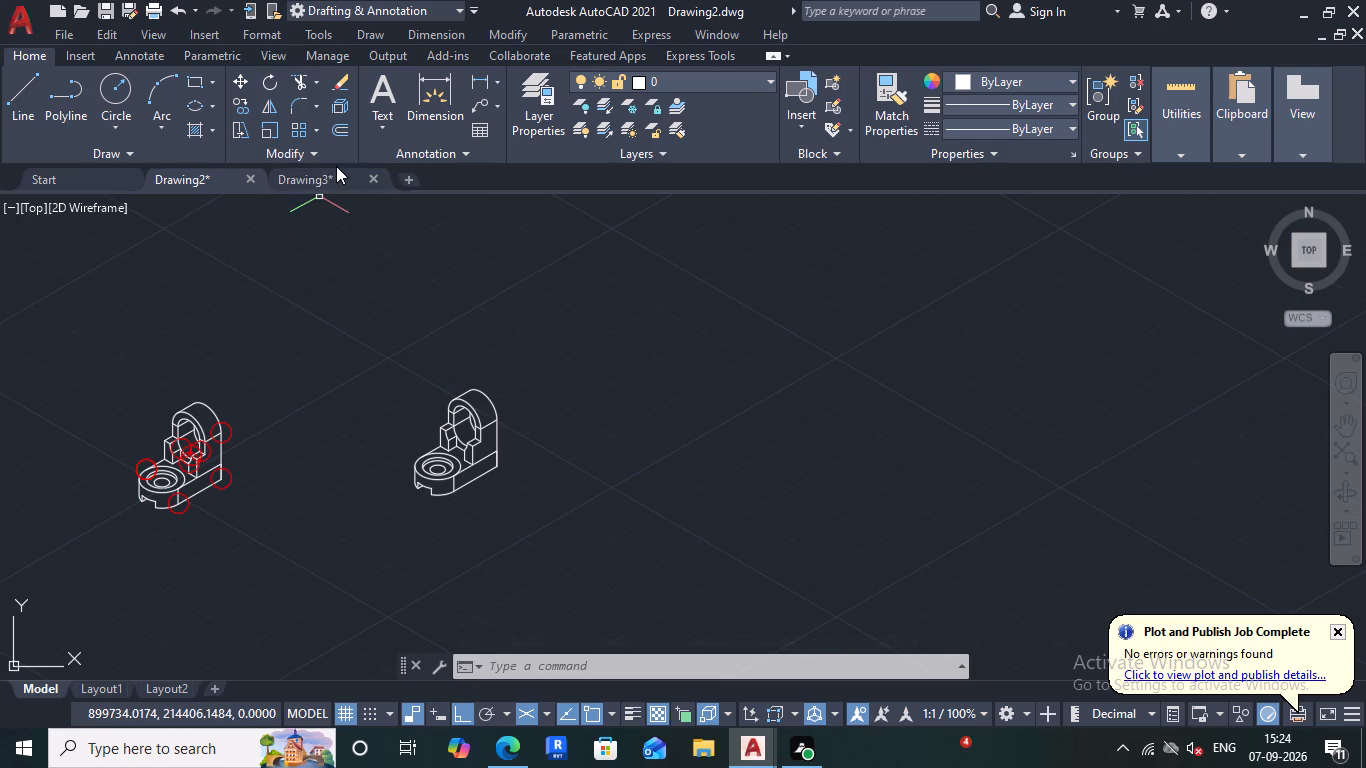
pyautogui.click(336, 185)
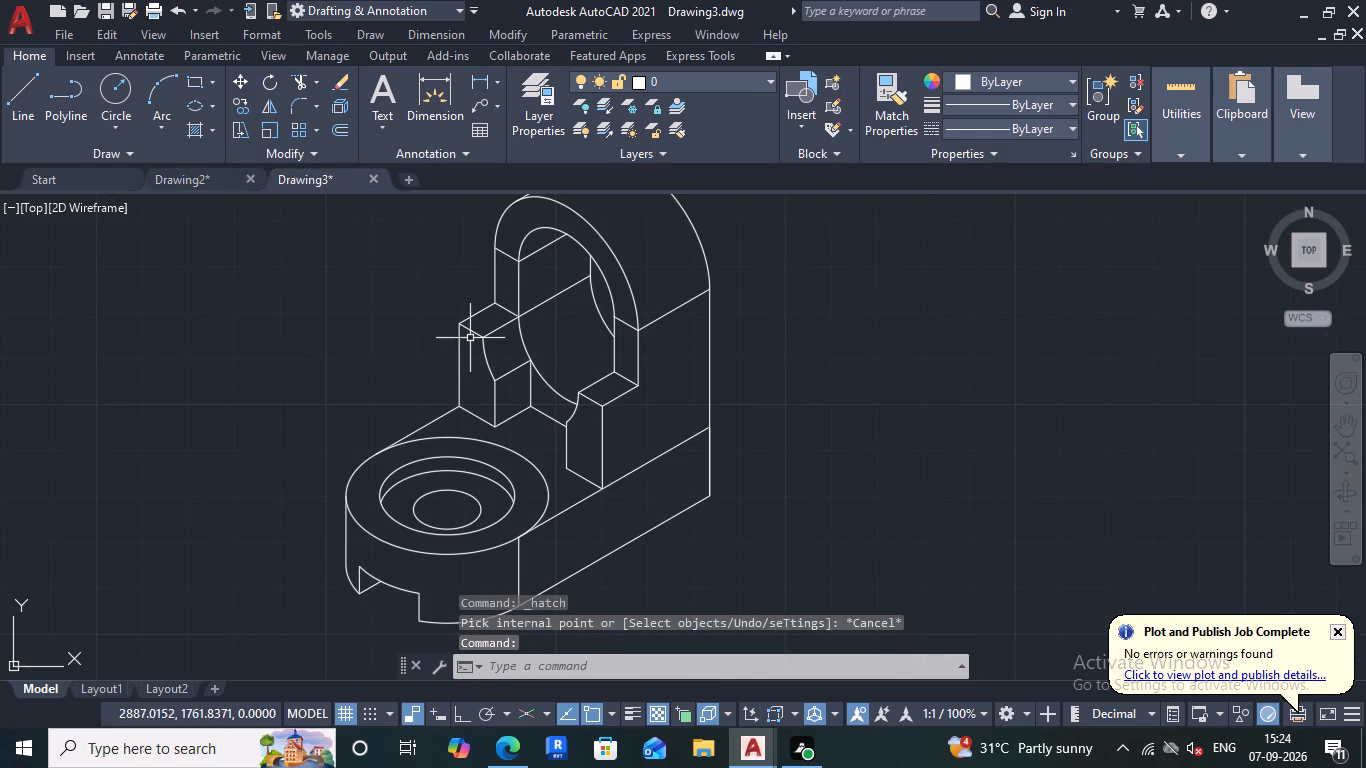
pyautogui.click(195, 133)
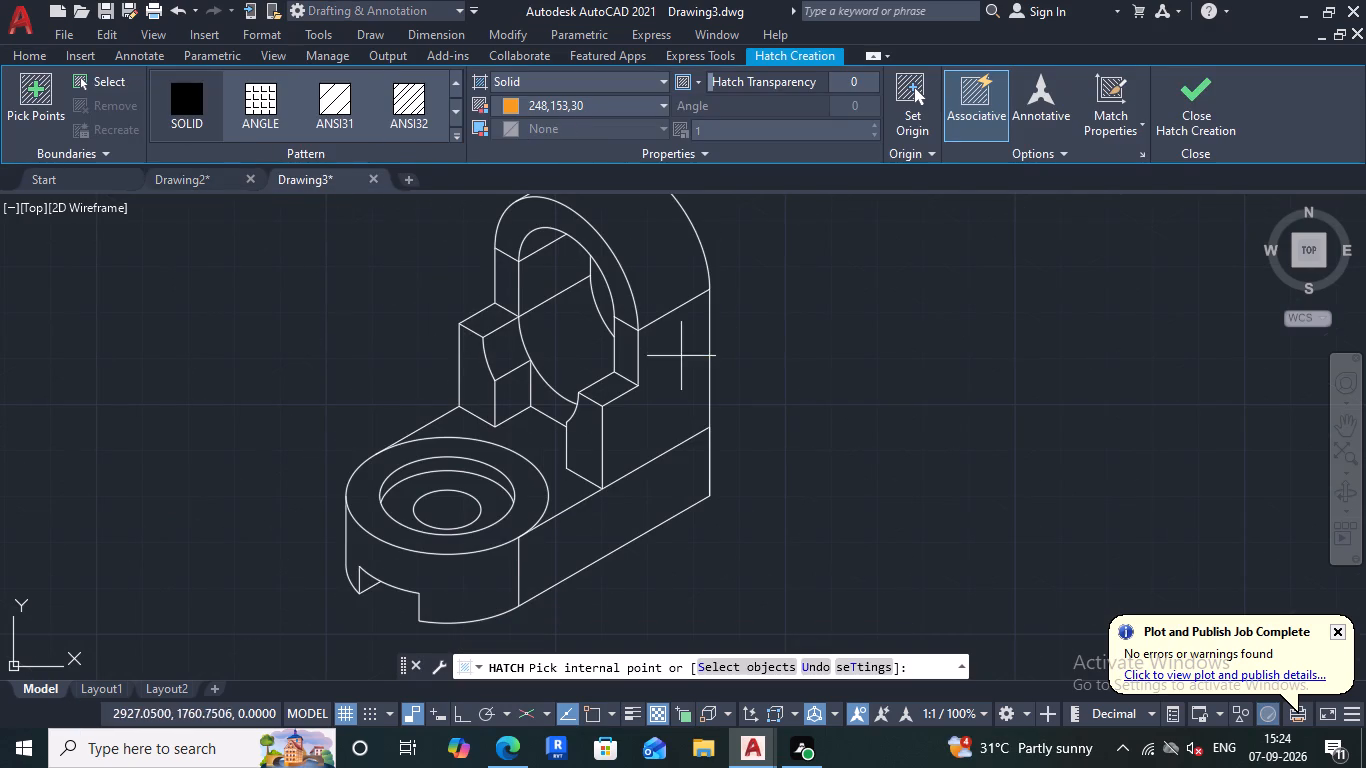
pyautogui.doubleClick(668, 396)
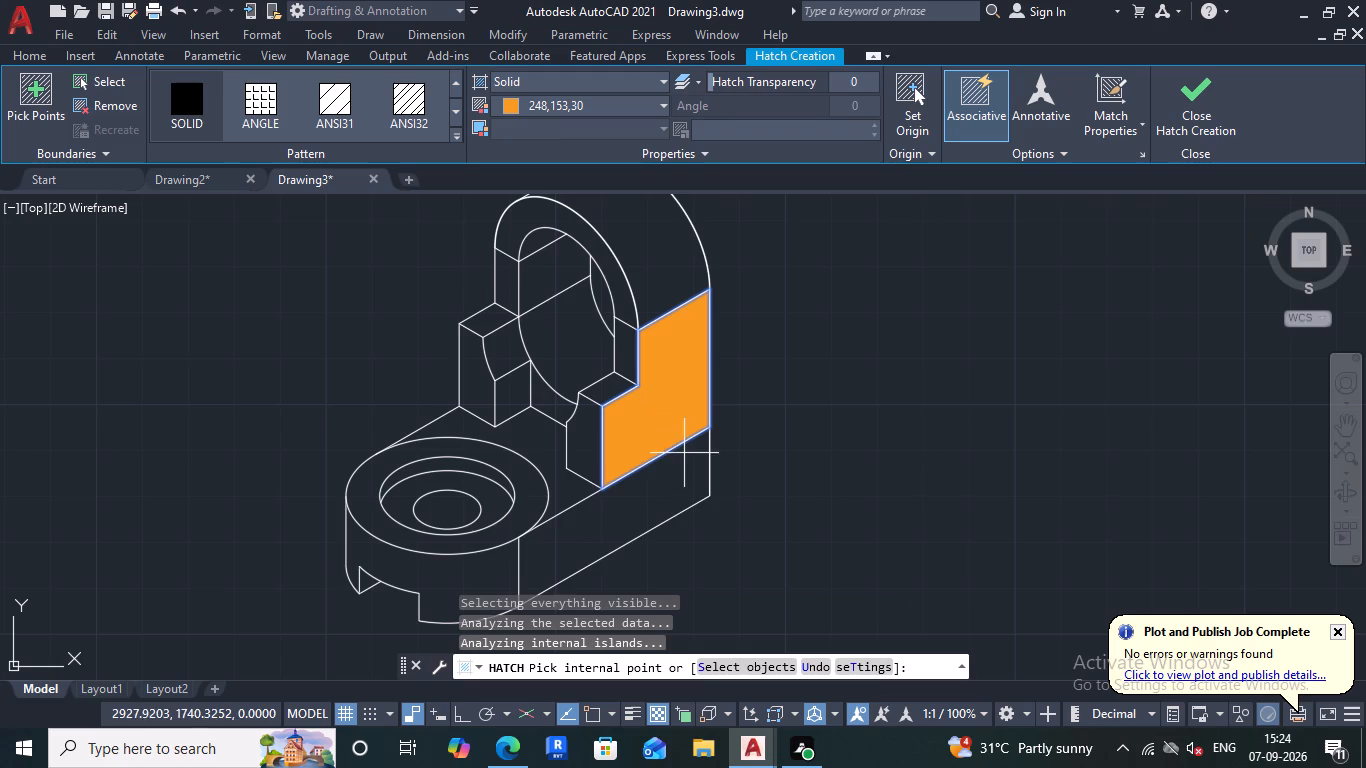
pyautogui.click(663, 493)
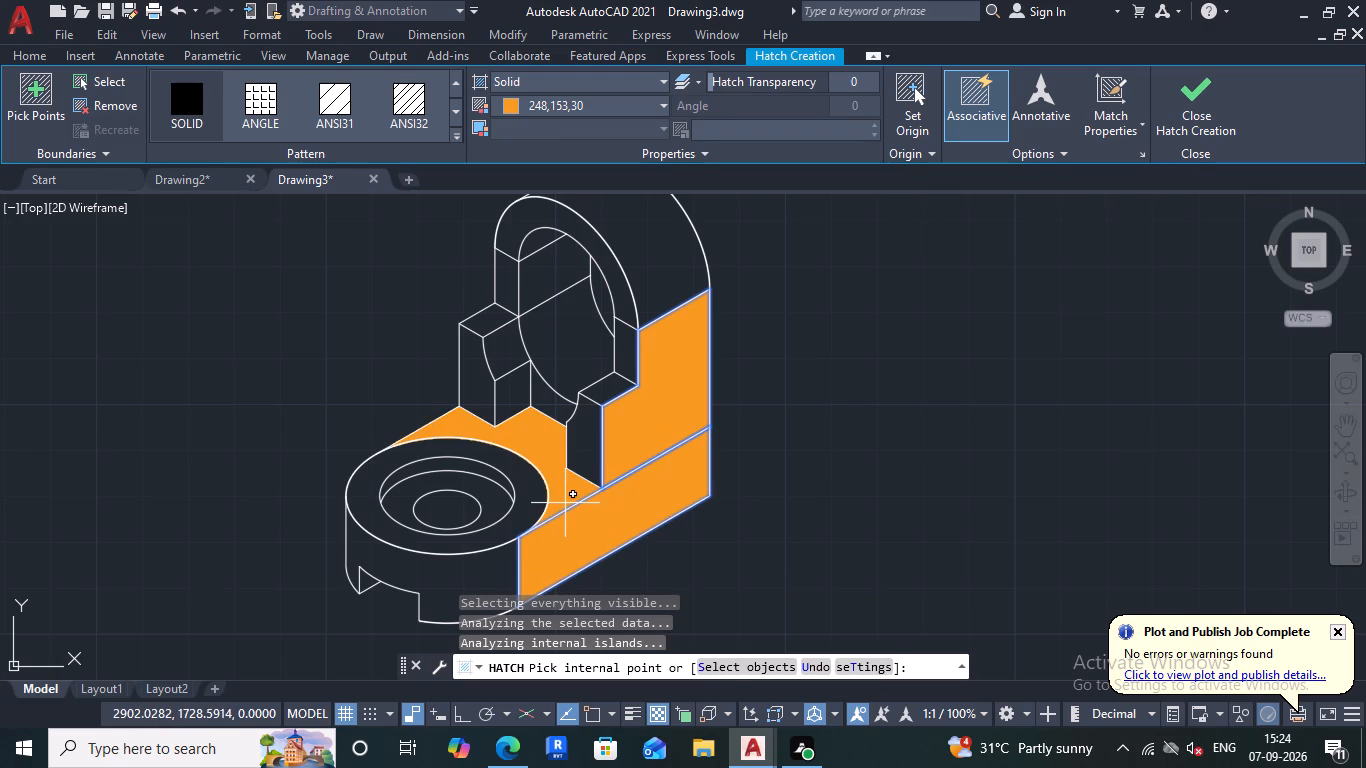
pyautogui.click(560, 502)
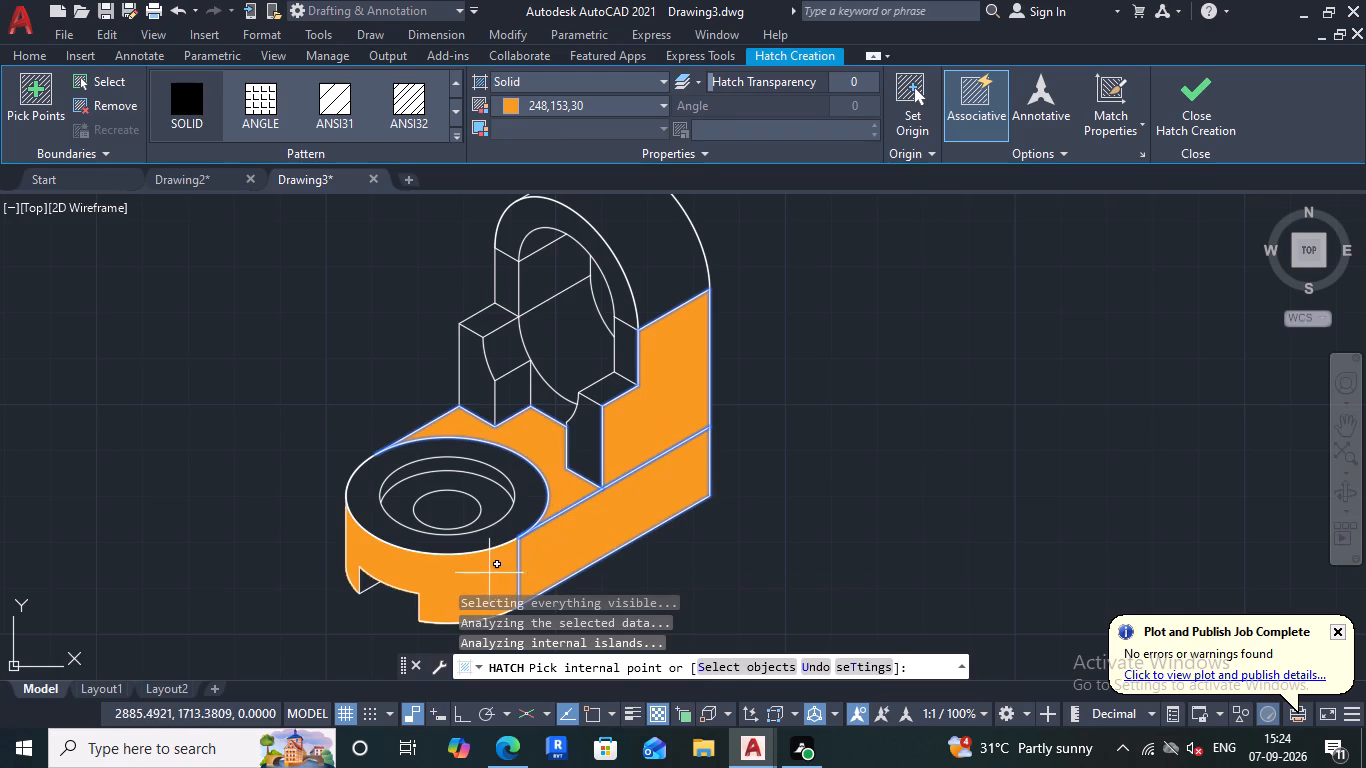
pyautogui.click(484, 577)
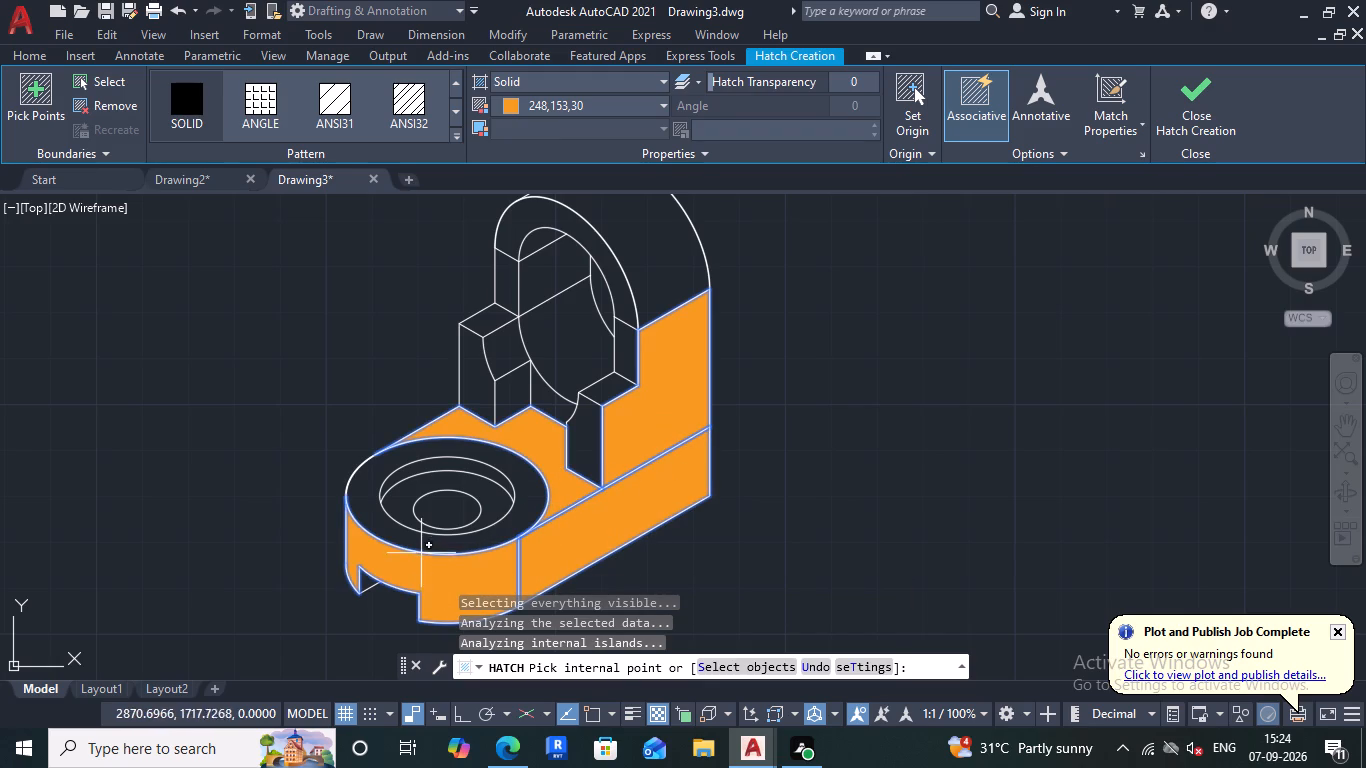
pyautogui.click(425, 544)
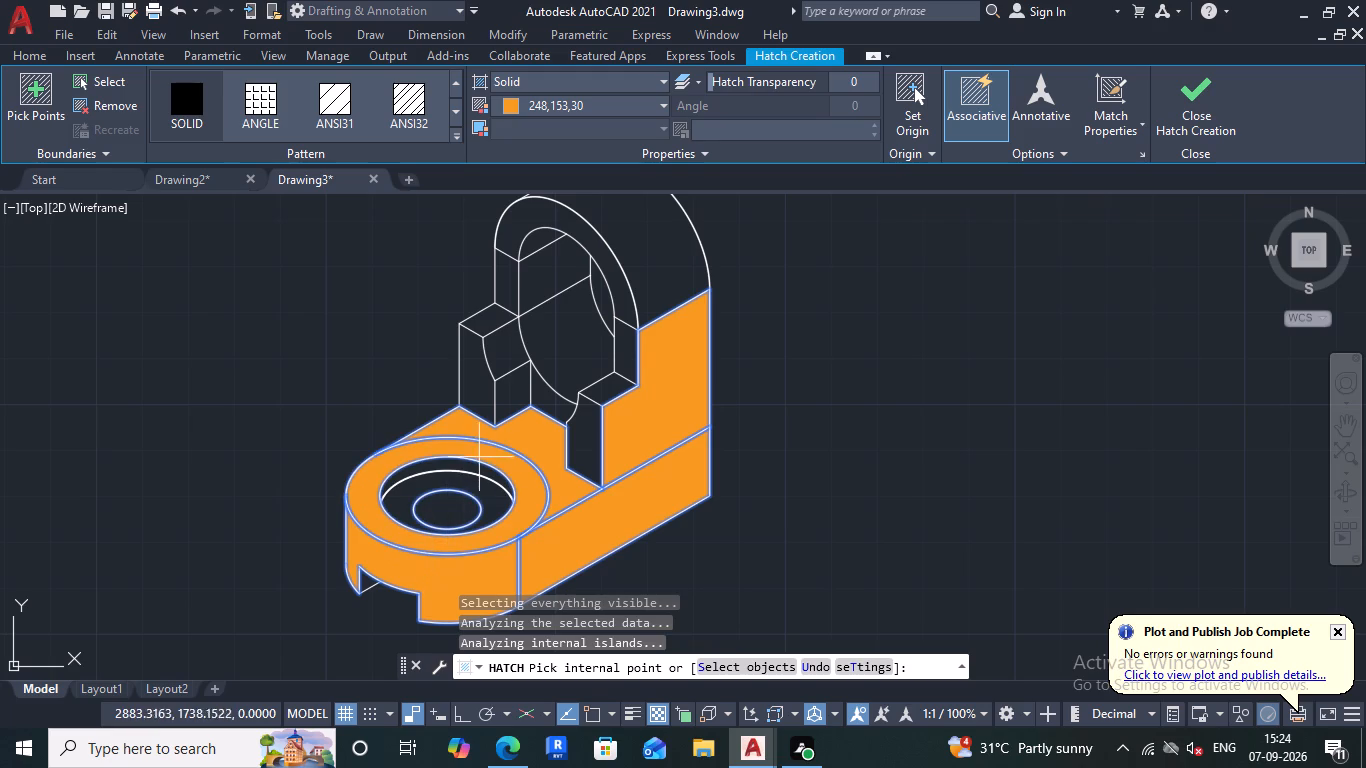
# Fill the front and top faces of both step blocks and the inner notch face with the same orange hatch.
pyautogui.click(508, 399)
pyautogui.click(475, 394)
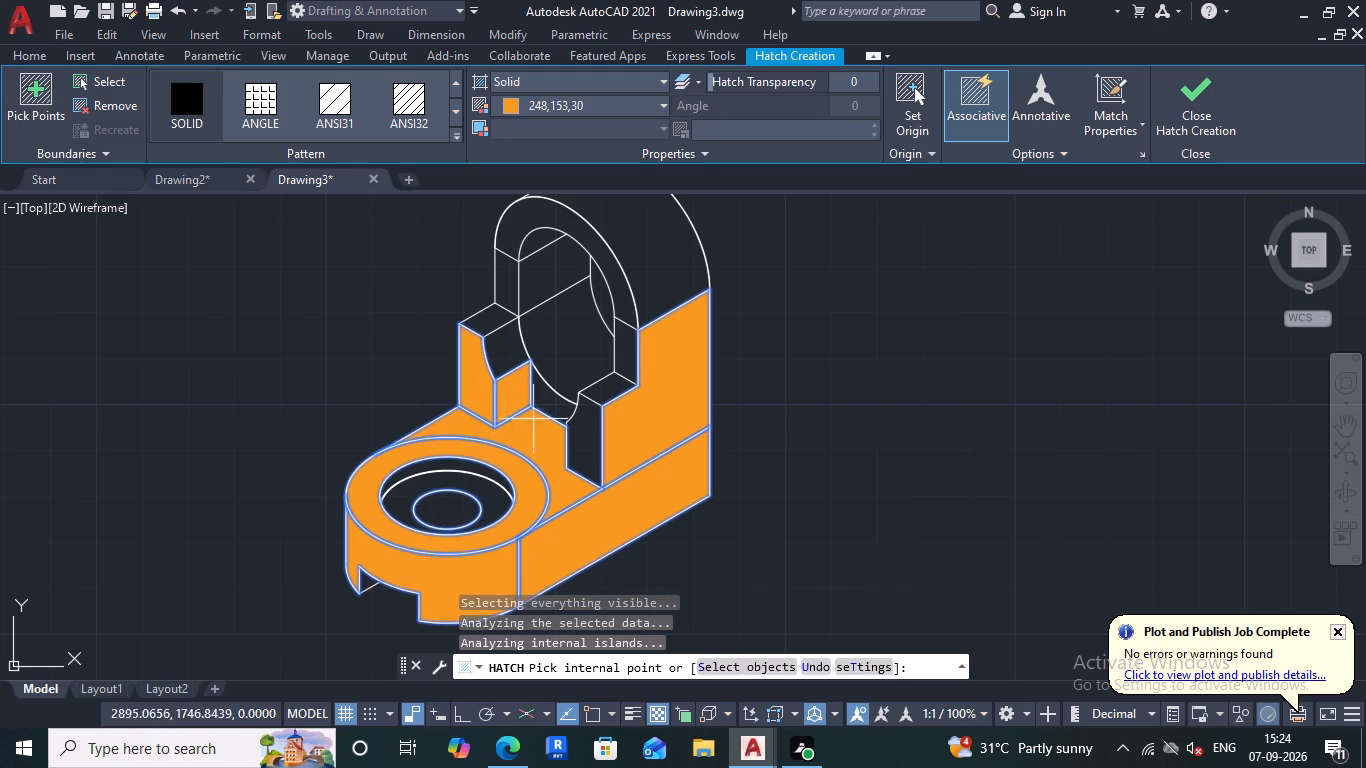
pyautogui.click(579, 444)
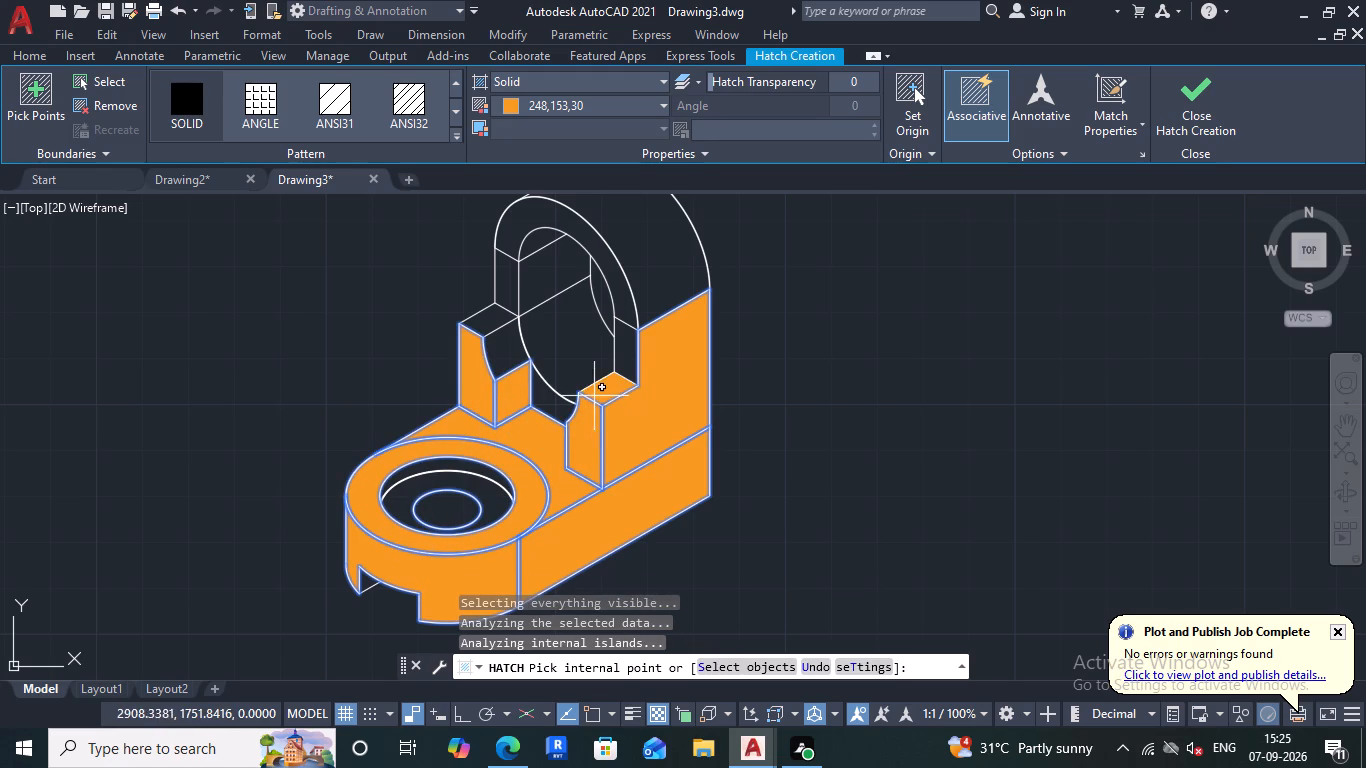
pyautogui.click(598, 396)
pyautogui.click(501, 319)
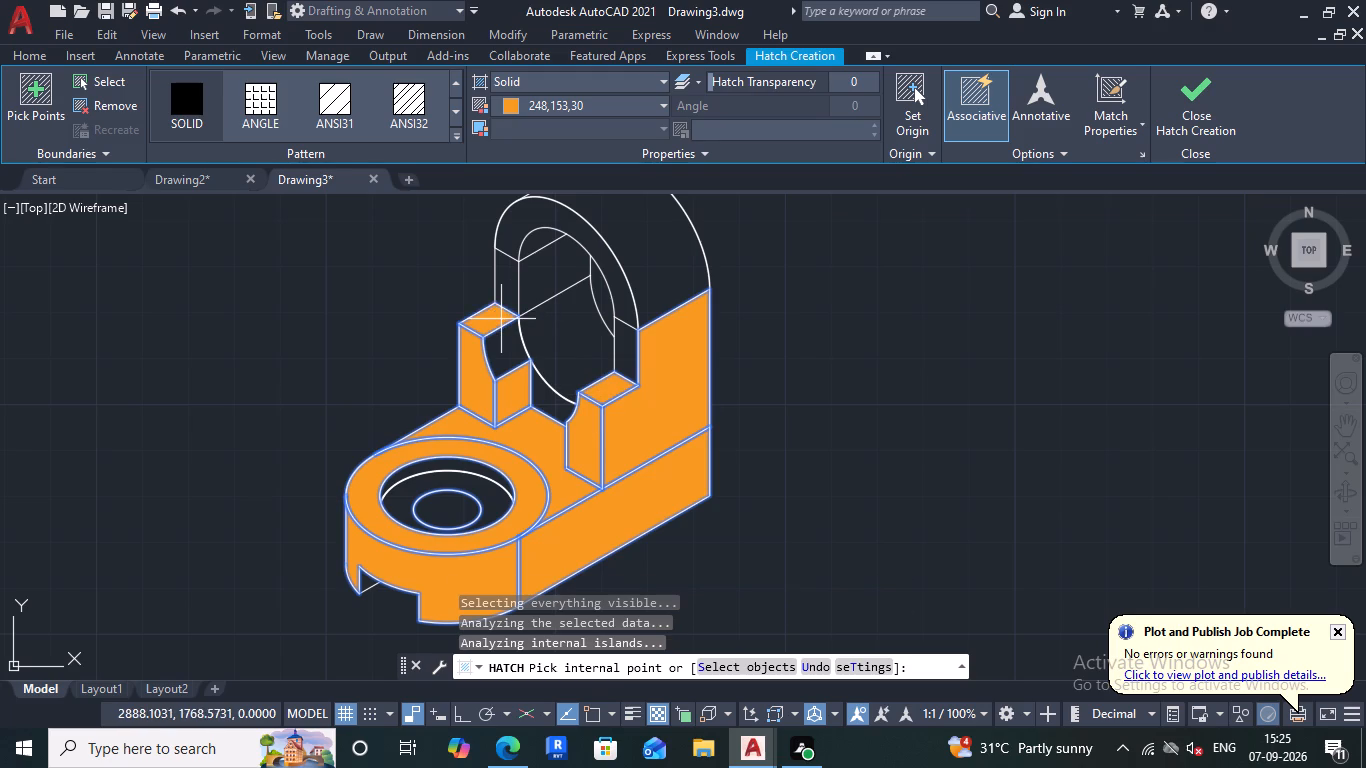
# Fill the upright's two front strips, the arched front face and the outer curved top surface with the orange hatch.
pyautogui.click(507, 300)
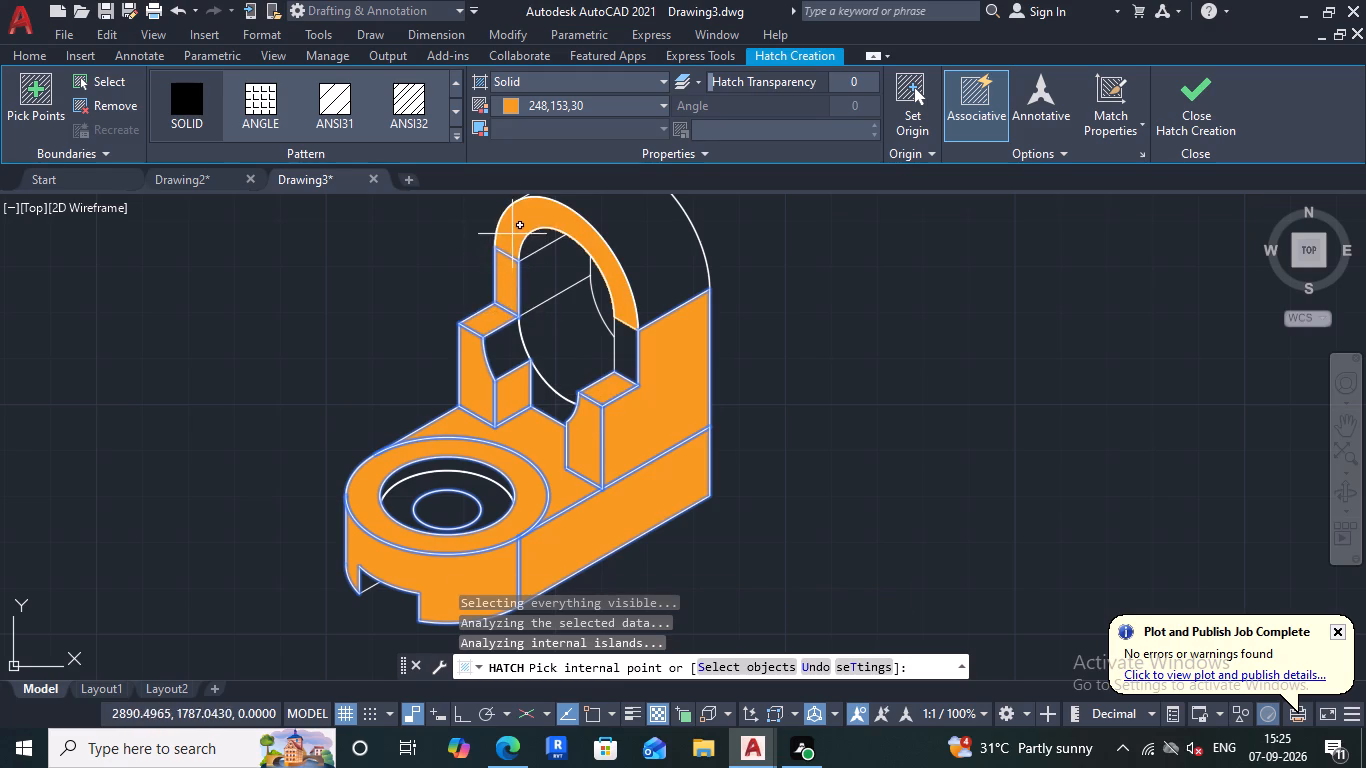
pyautogui.click(512, 234)
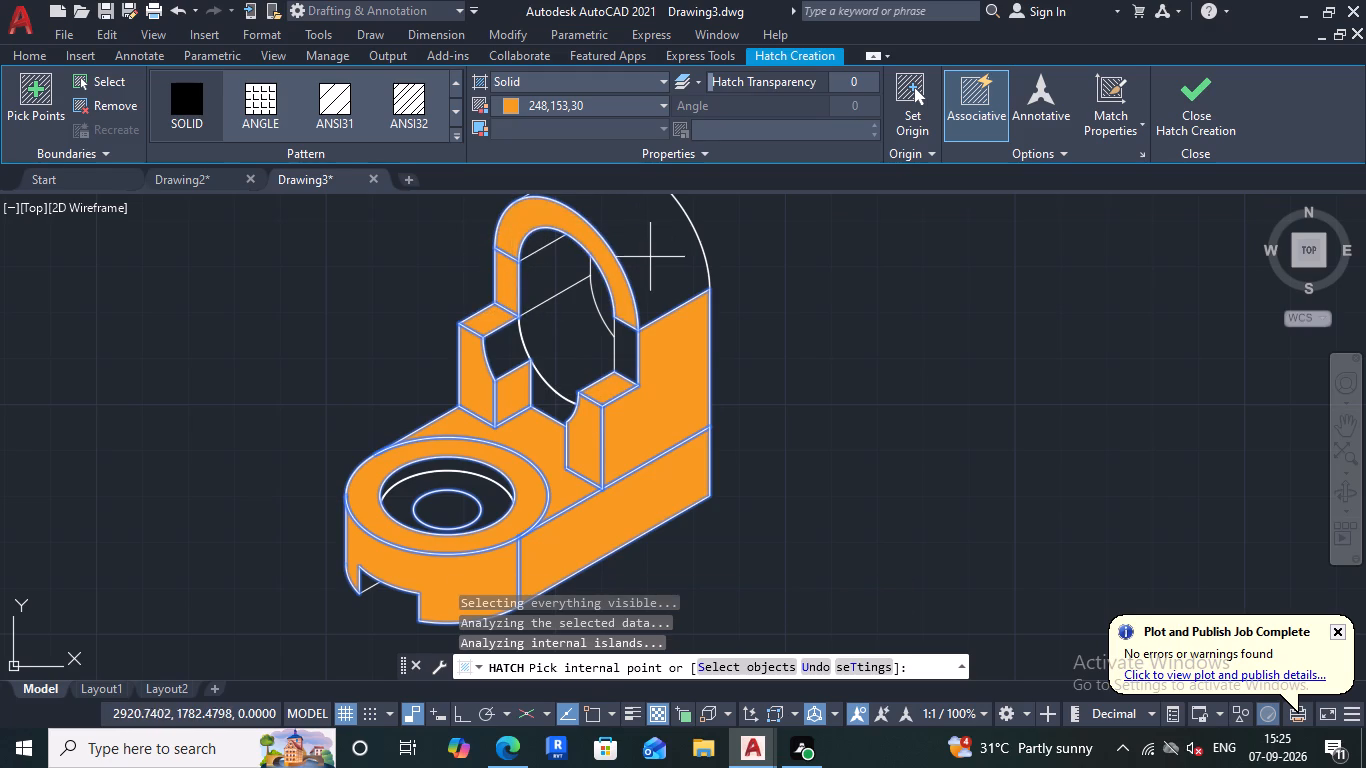
pyautogui.click(621, 357)
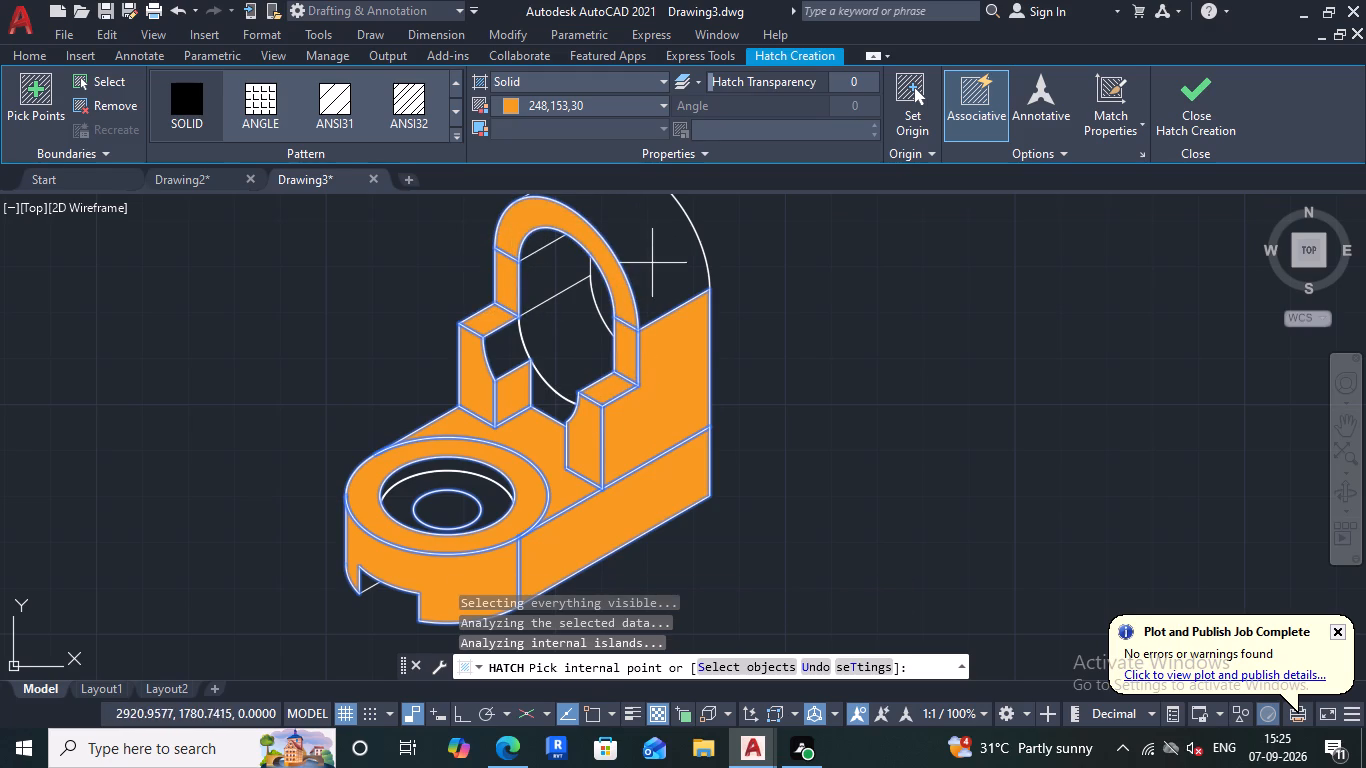
pyautogui.scroll(-3, 665, 266)
pyautogui.scroll(3, 666, 270)
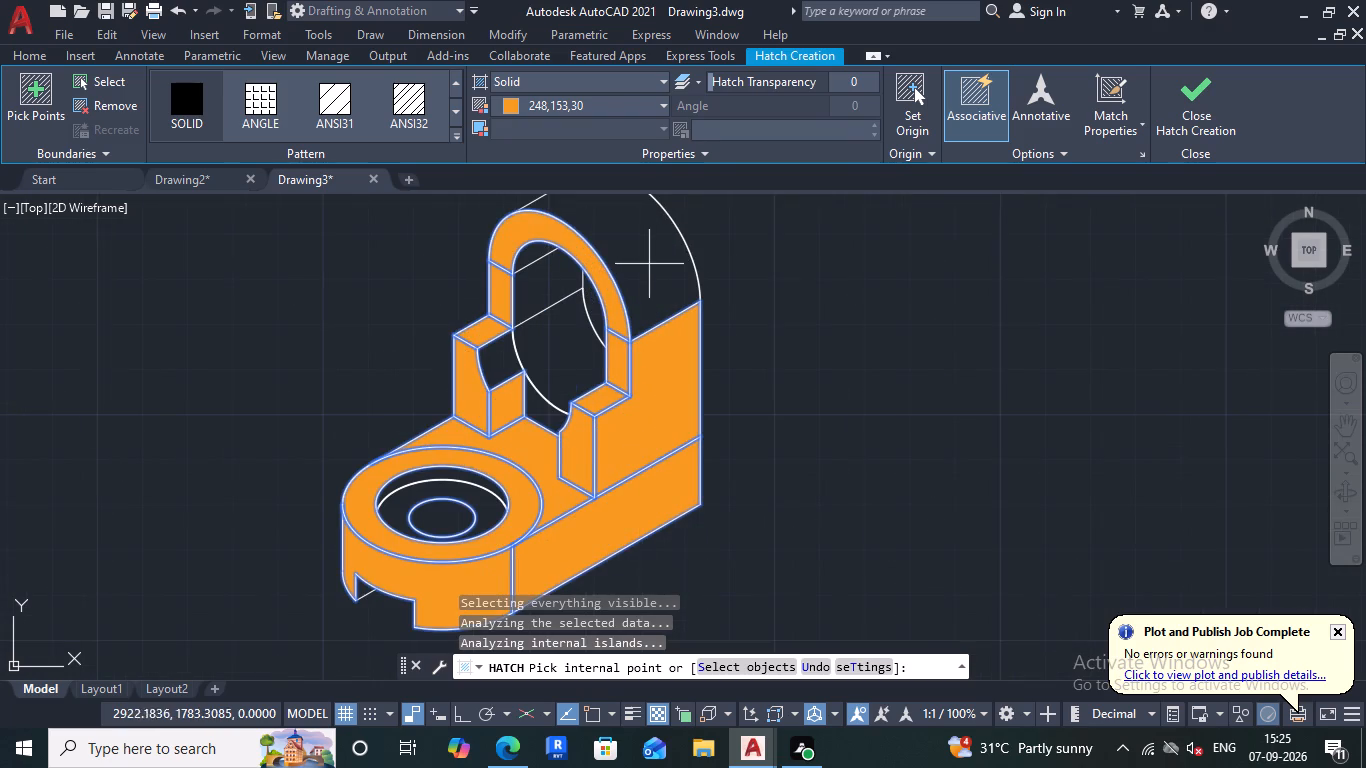
pyautogui.moveTo(645, 266); pyautogui.dragTo(648, 373, button='middle')
pyautogui.click(630, 346)
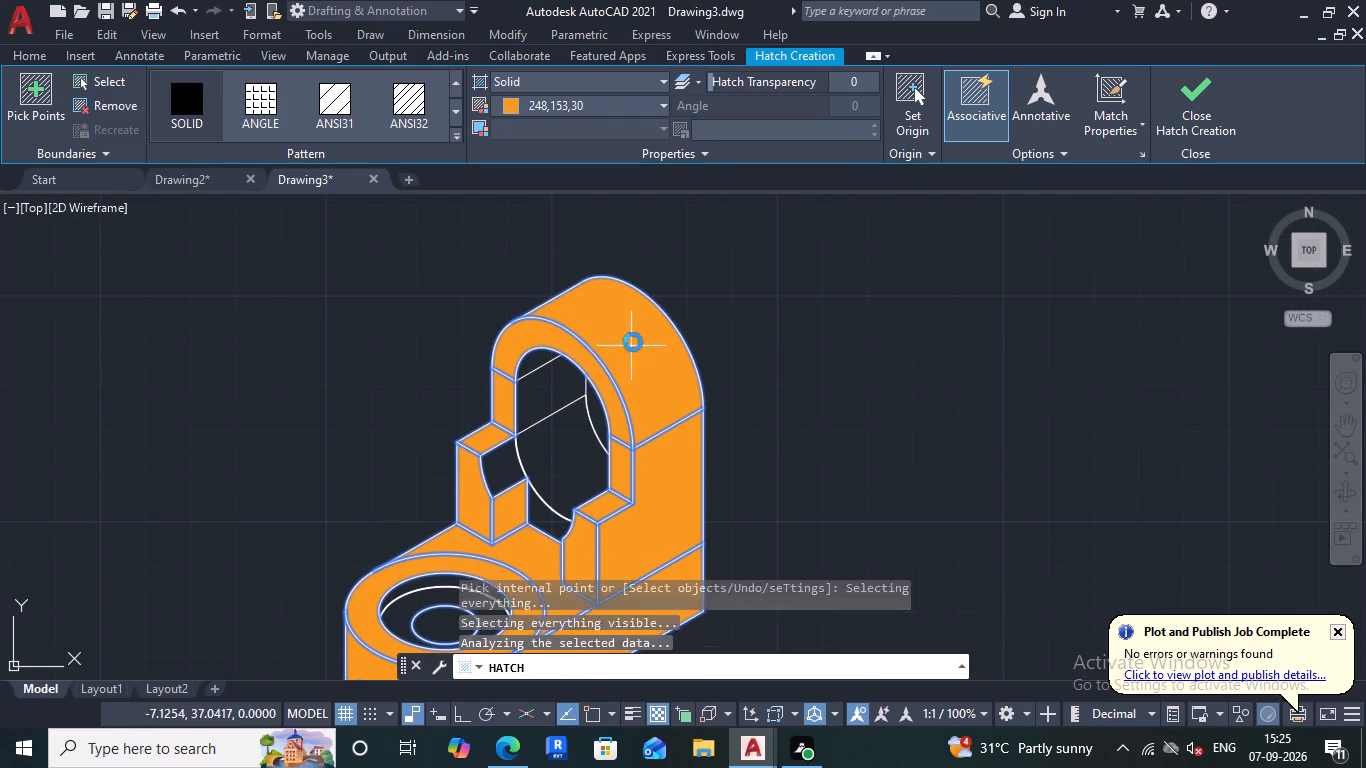
pyautogui.scroll(-3, 618, 378)
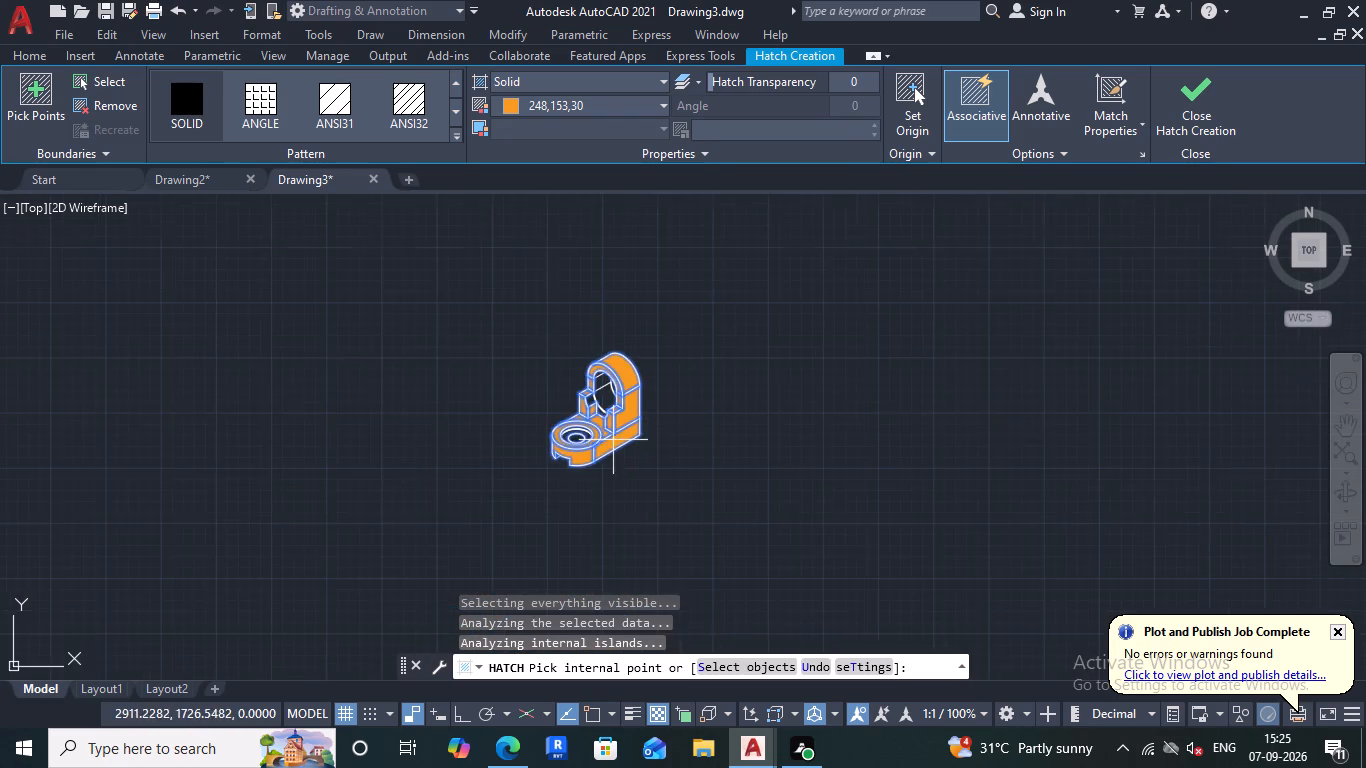
pyautogui.scroll(3, 564, 437)
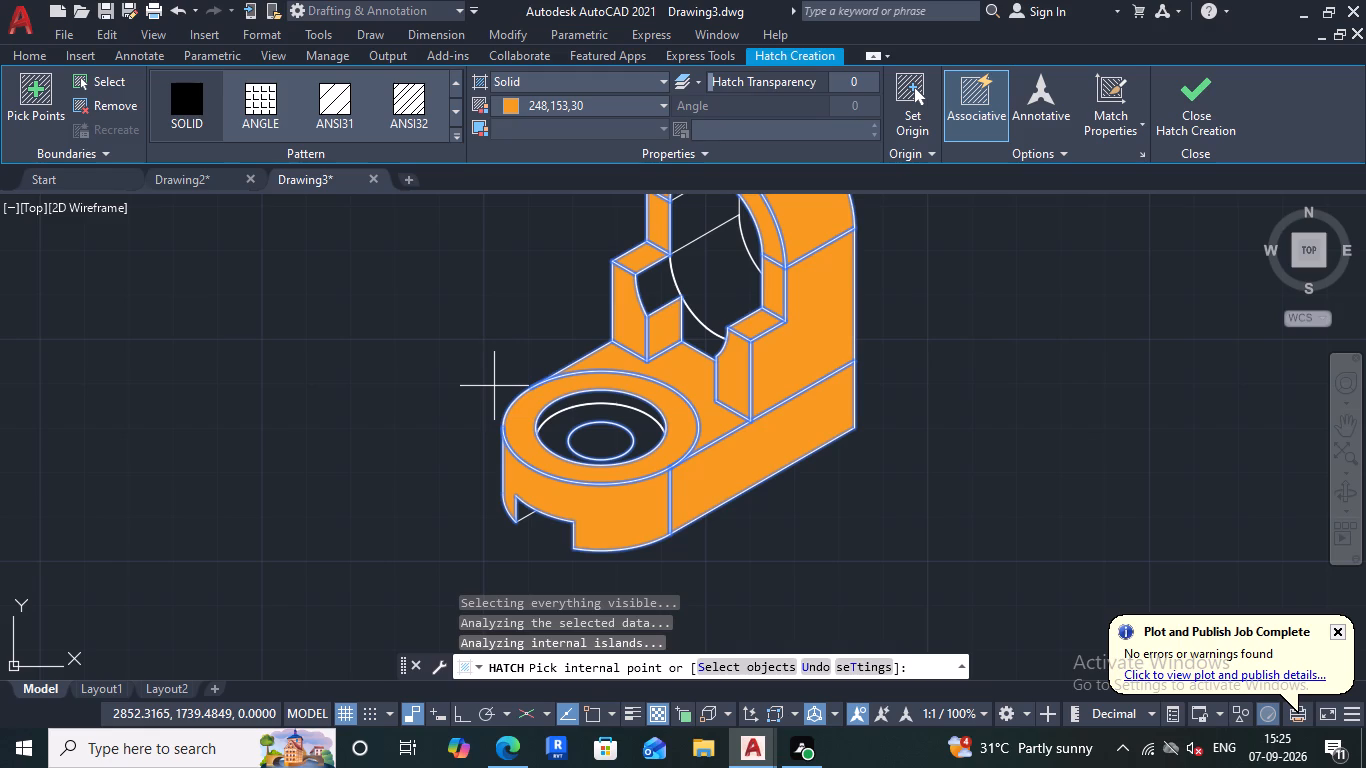
# Fill the small slot face on the base's front and the upright's front area below the opening with solid orange 248,153,30, then finish the hatch.
pyautogui.scroll(2, 564, 537)
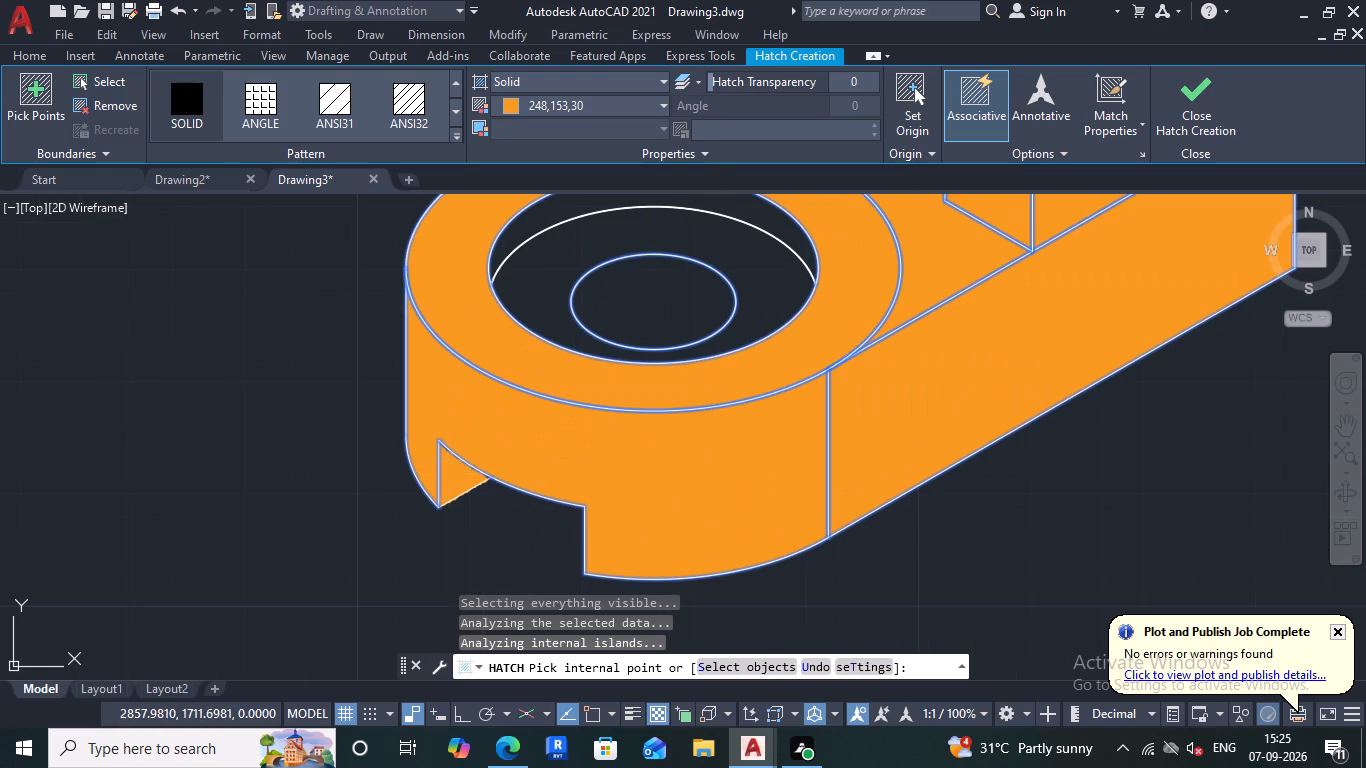
pyautogui.click(447, 475)
pyautogui.scroll(-3, 482, 522)
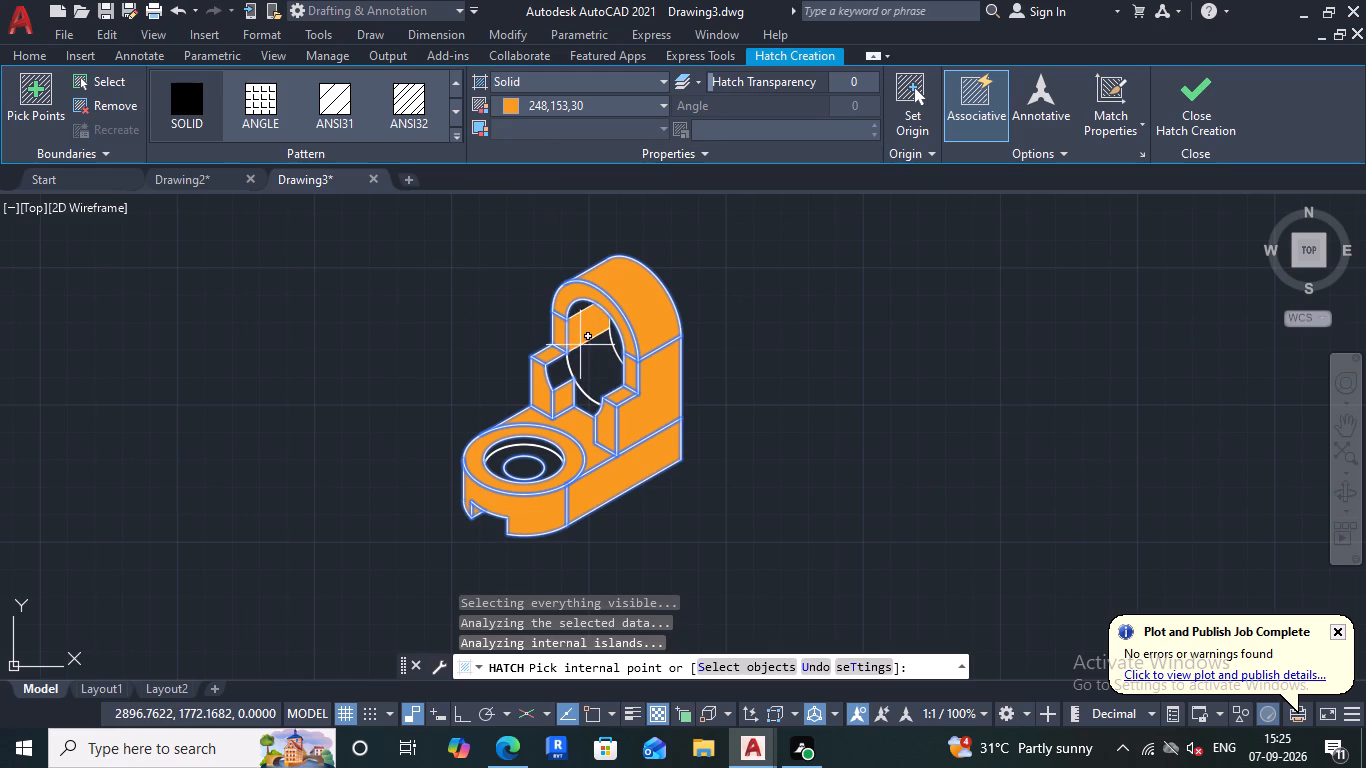
pyautogui.scroll(-1, 574, 401)
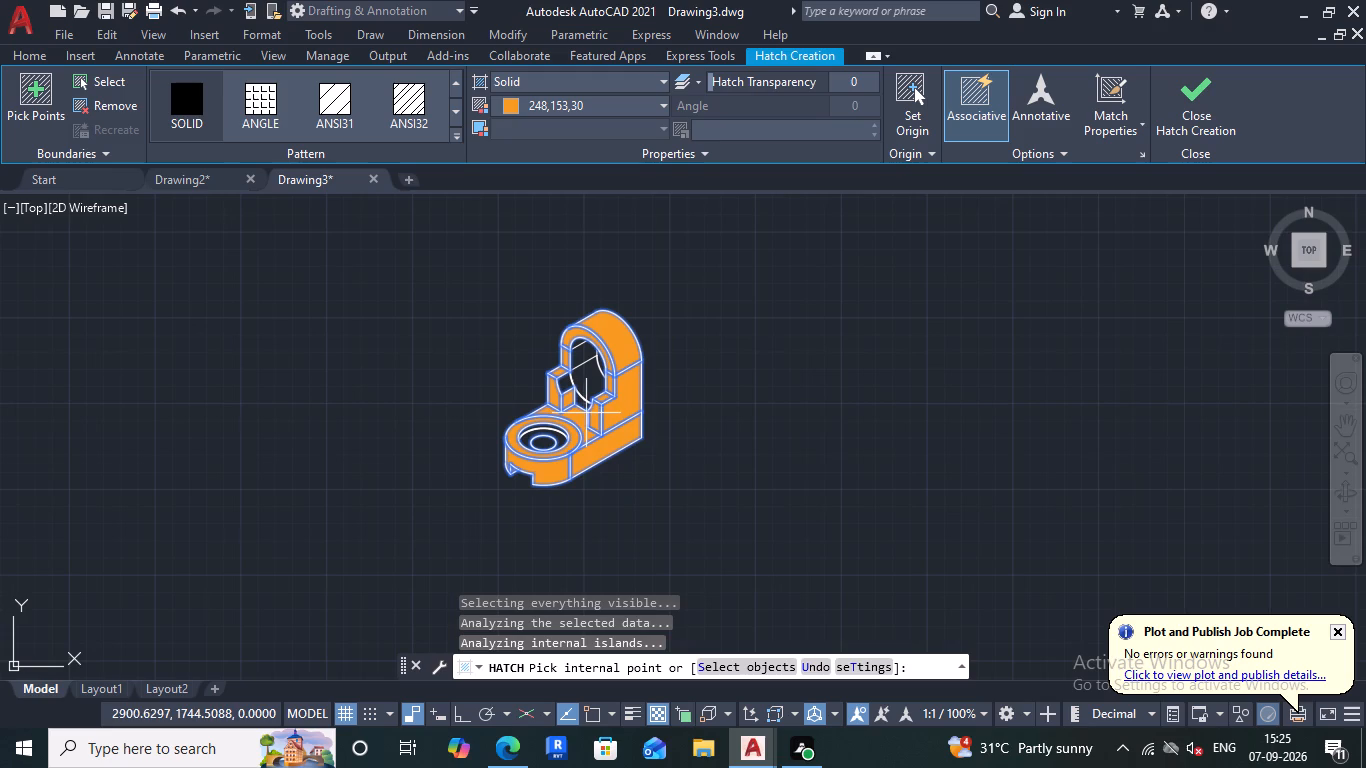
pyautogui.scroll(3, 586, 413)
pyautogui.click(574, 395)
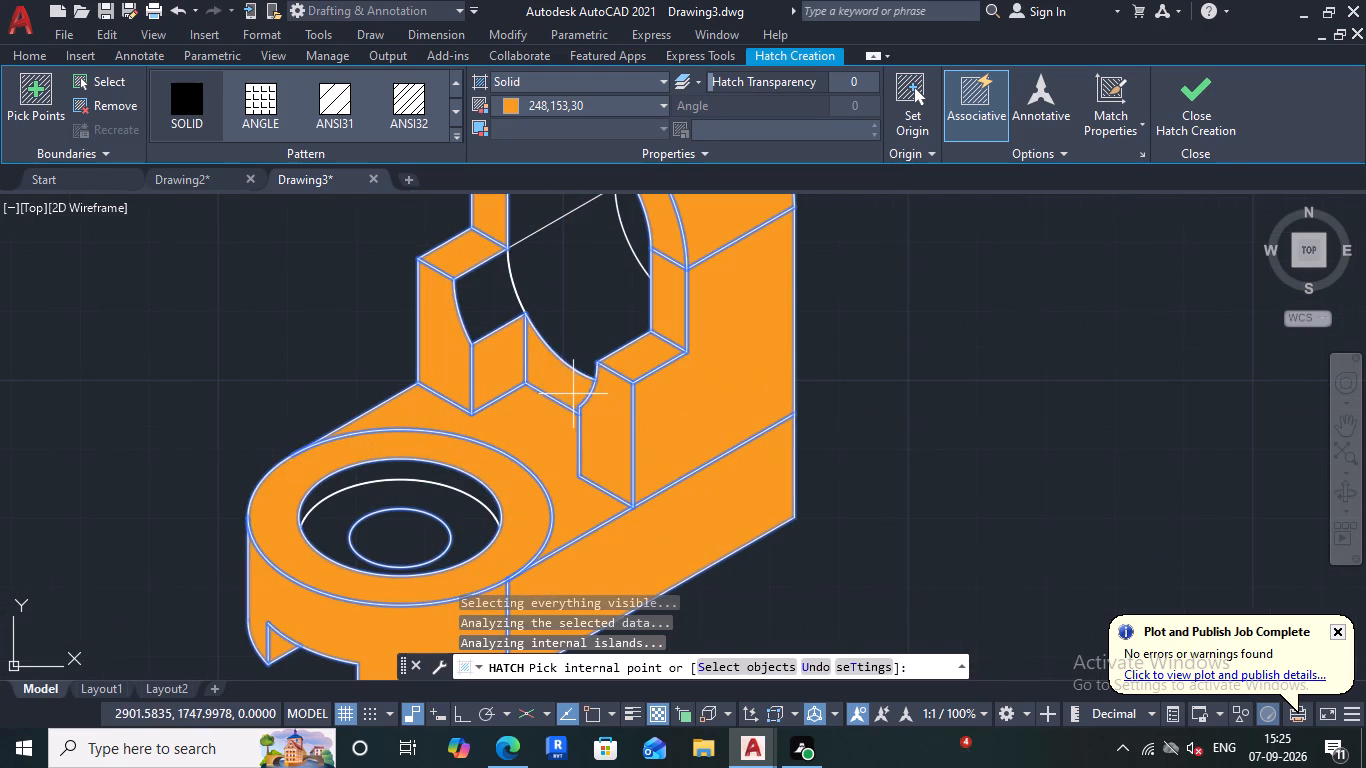
pyautogui.scroll(-3, 540, 393)
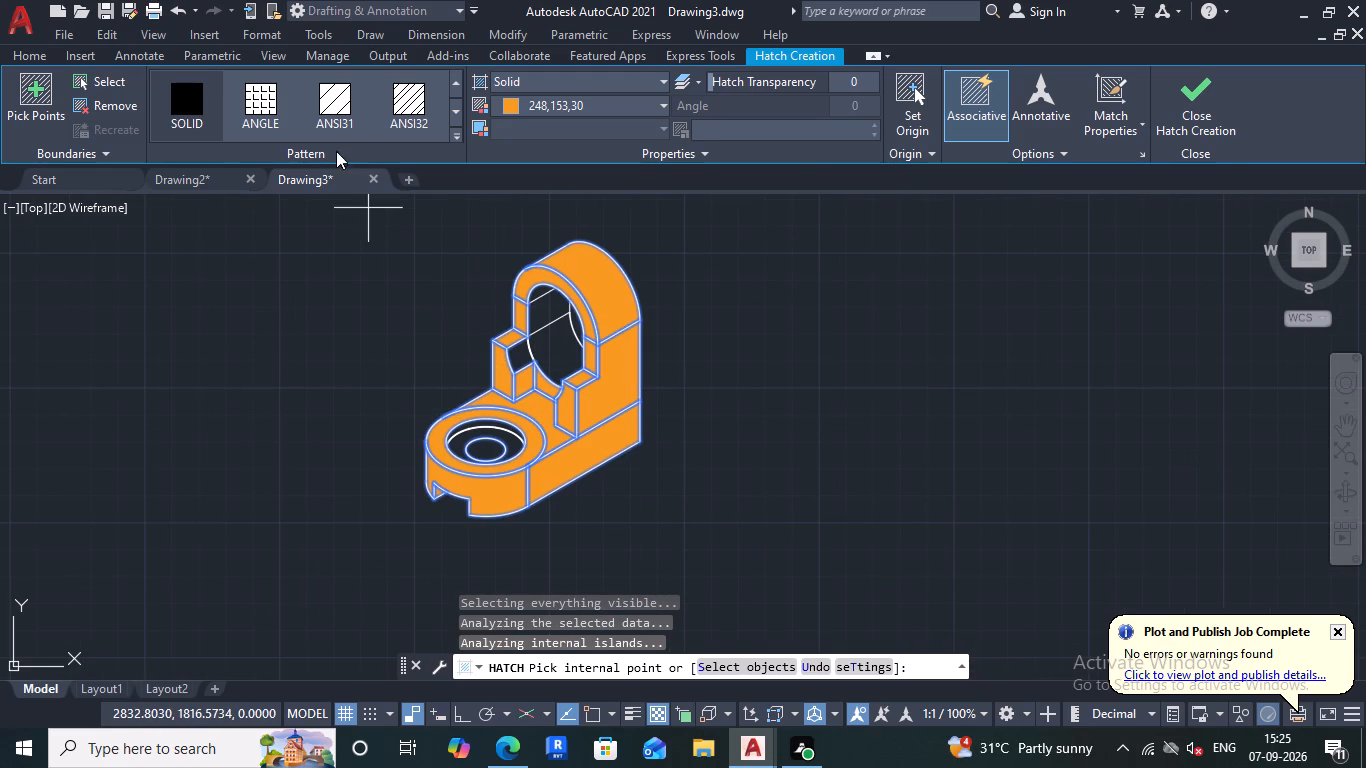
pyautogui.click(655, 108)
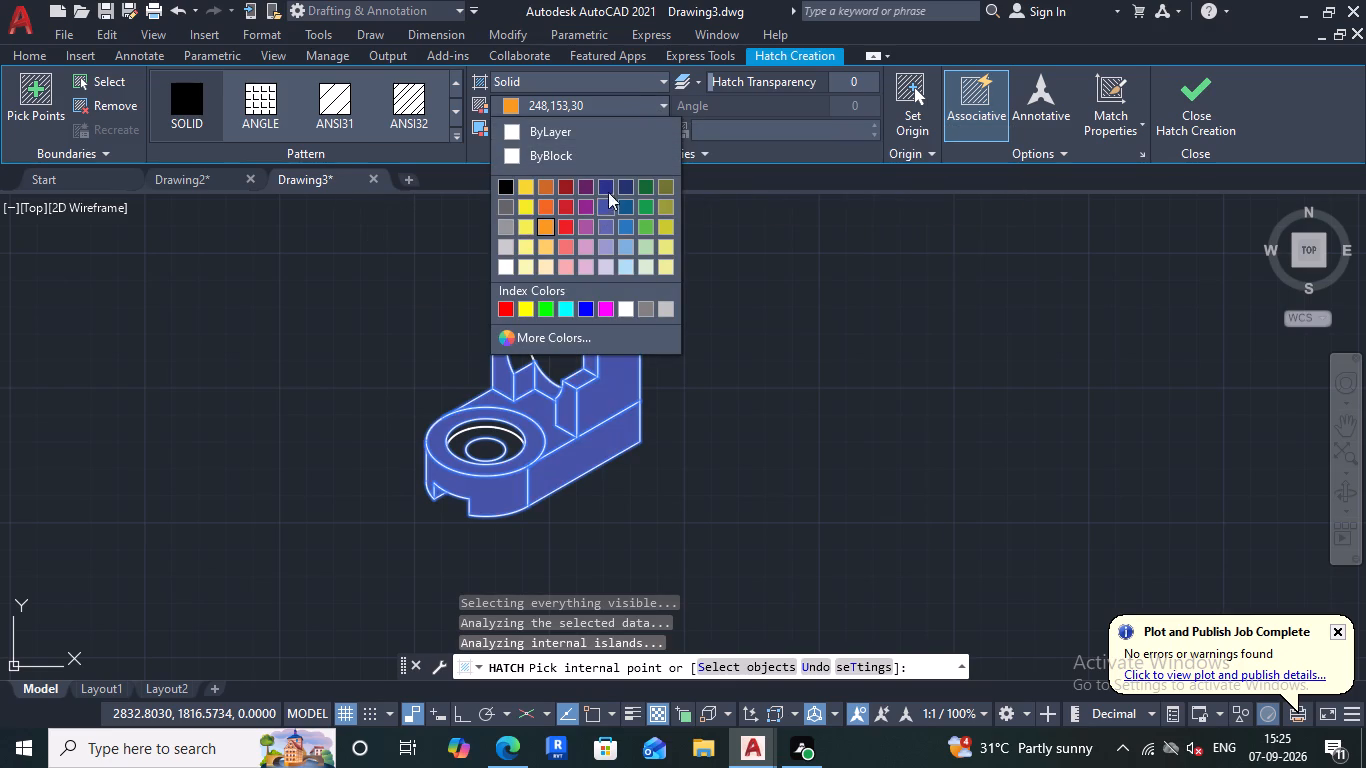
pyautogui.click(546, 227)
pyautogui.click(449, 273)
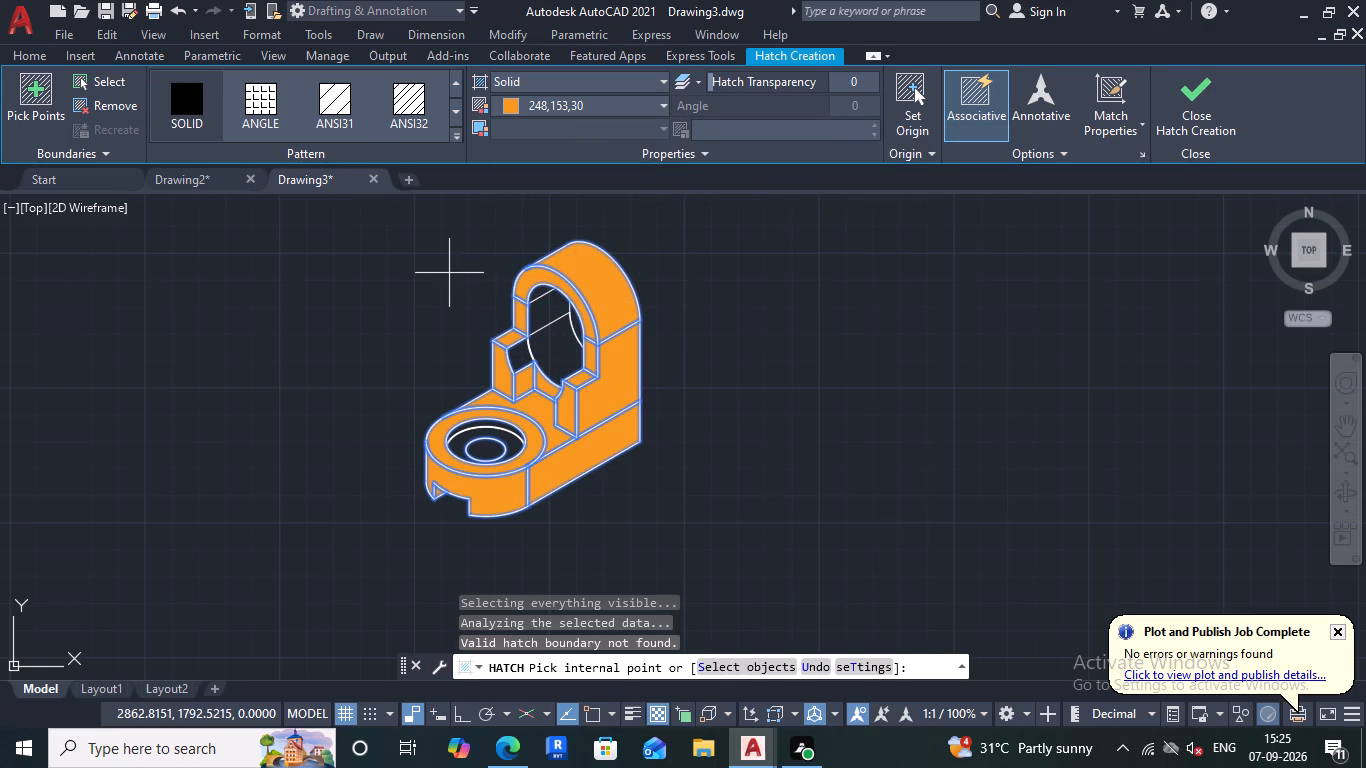
pyautogui.press('Return')
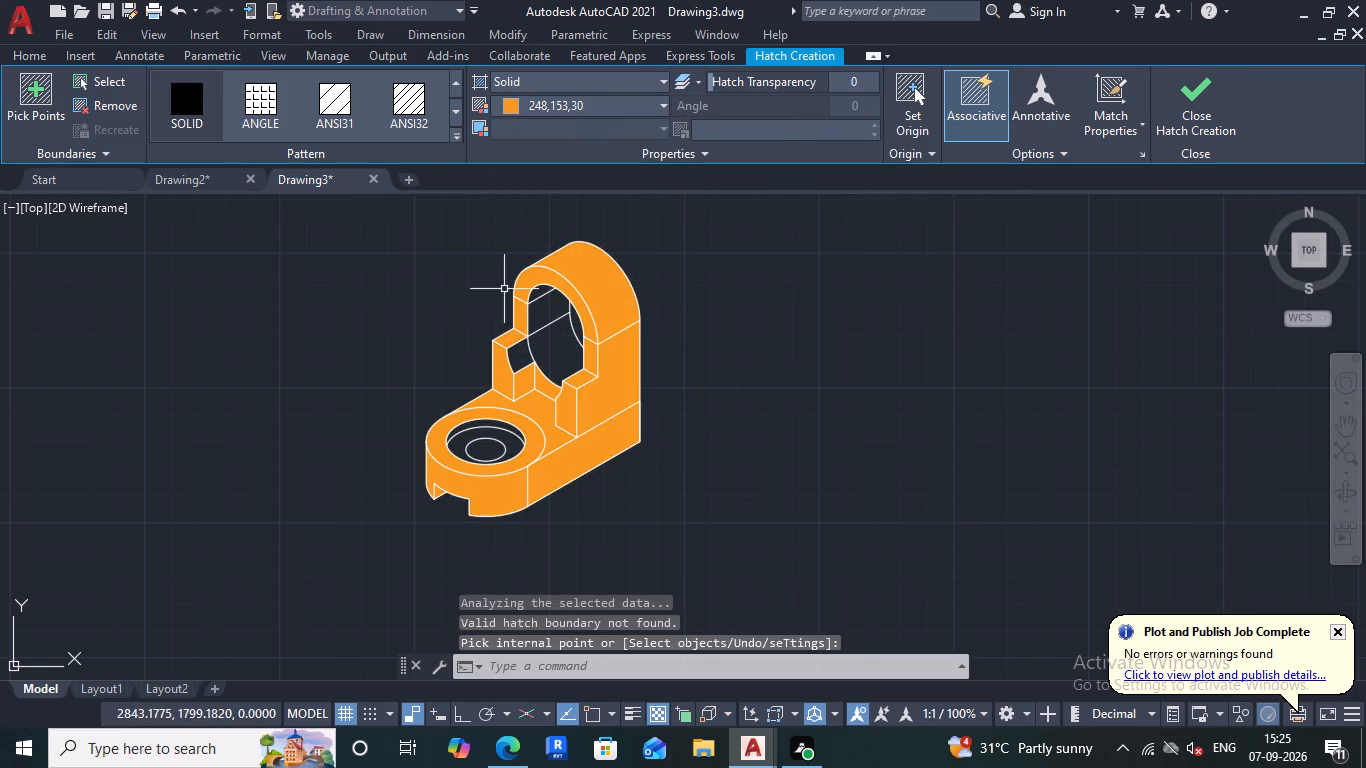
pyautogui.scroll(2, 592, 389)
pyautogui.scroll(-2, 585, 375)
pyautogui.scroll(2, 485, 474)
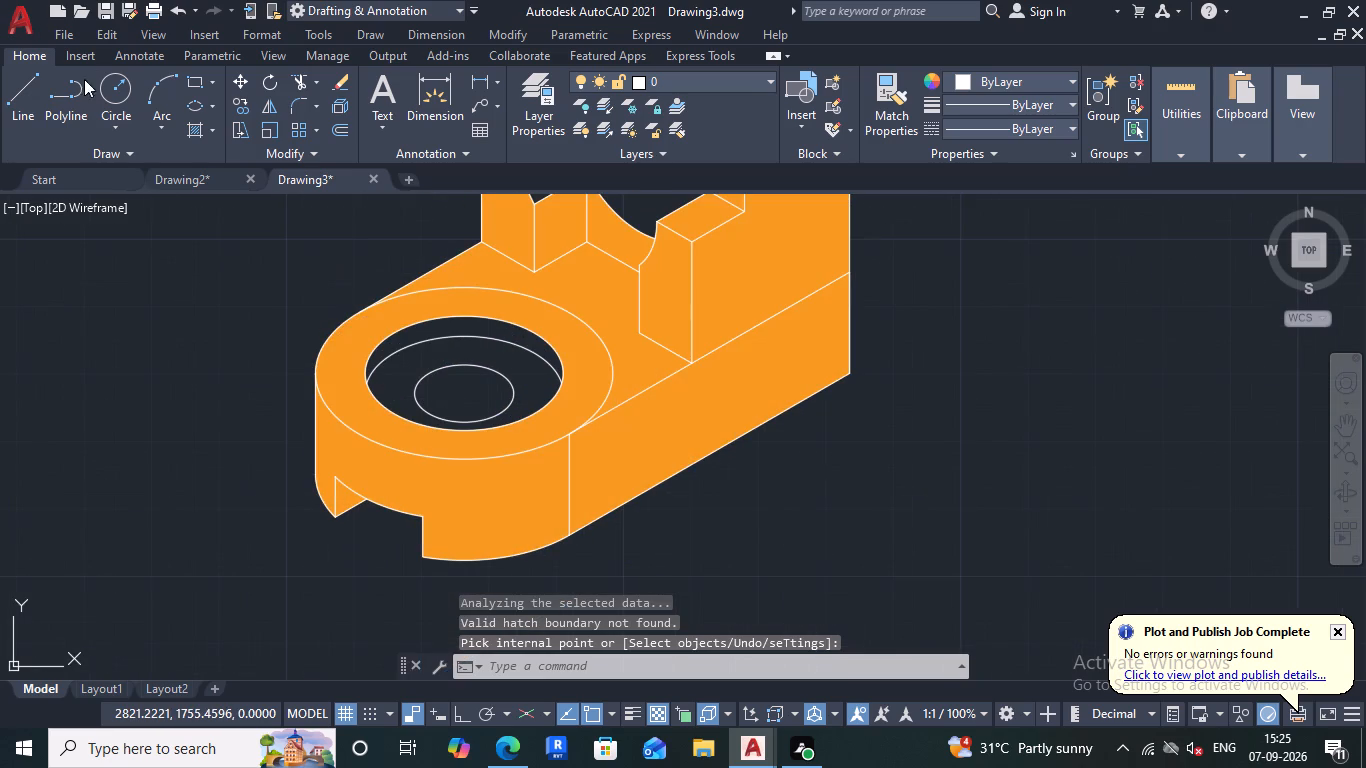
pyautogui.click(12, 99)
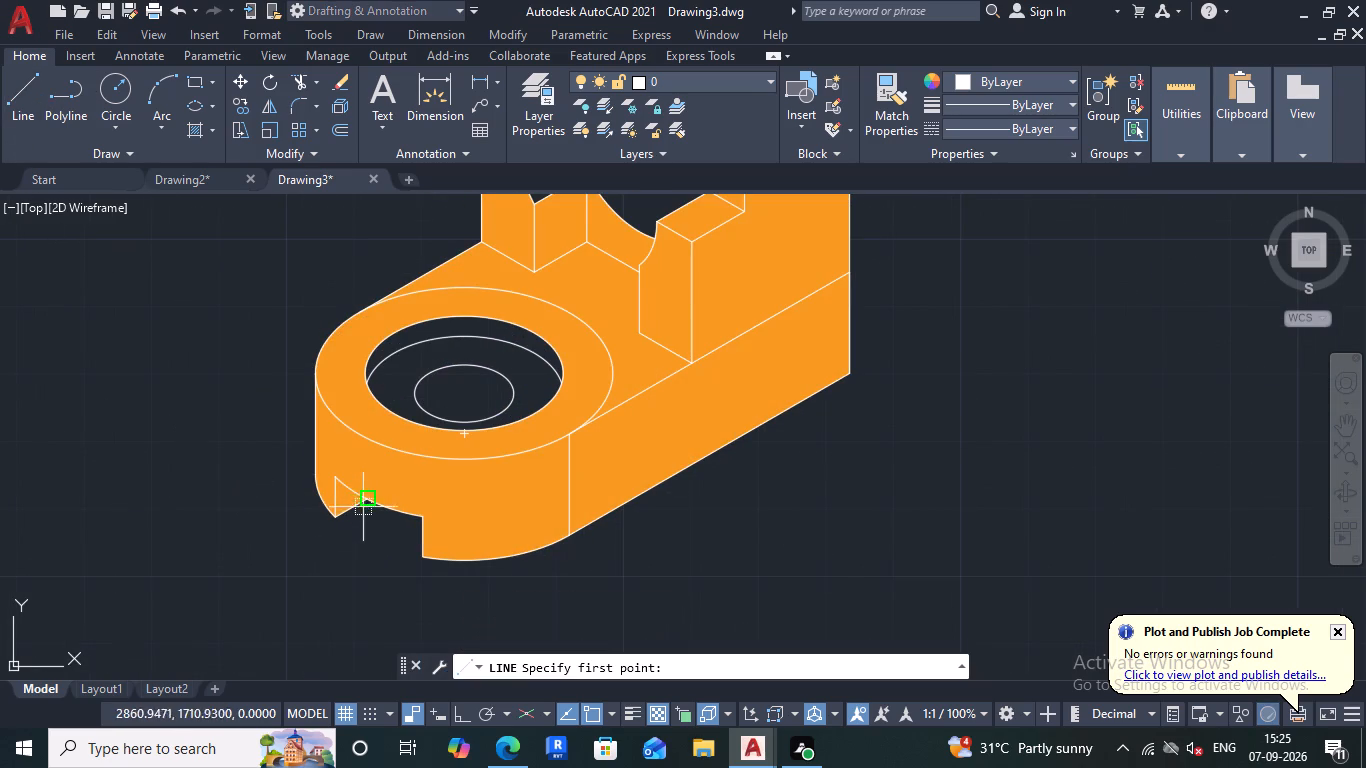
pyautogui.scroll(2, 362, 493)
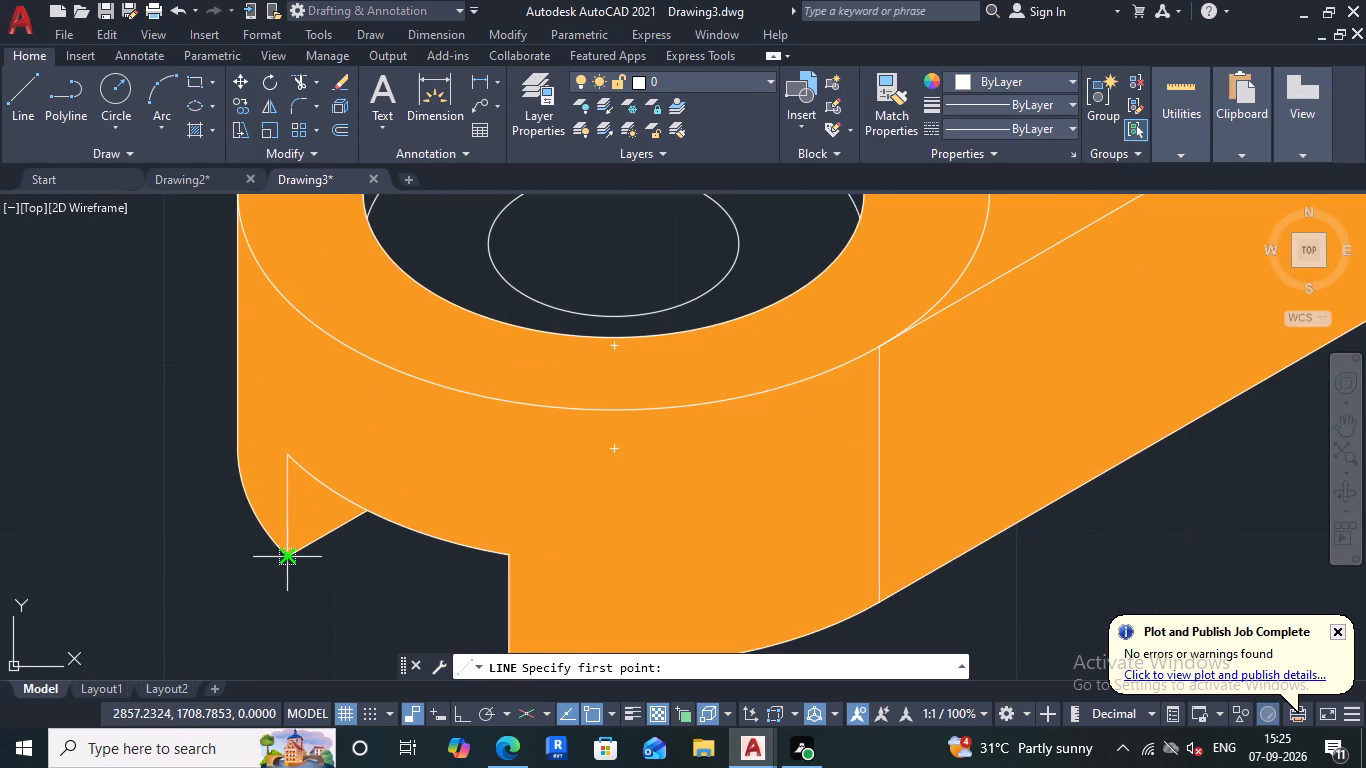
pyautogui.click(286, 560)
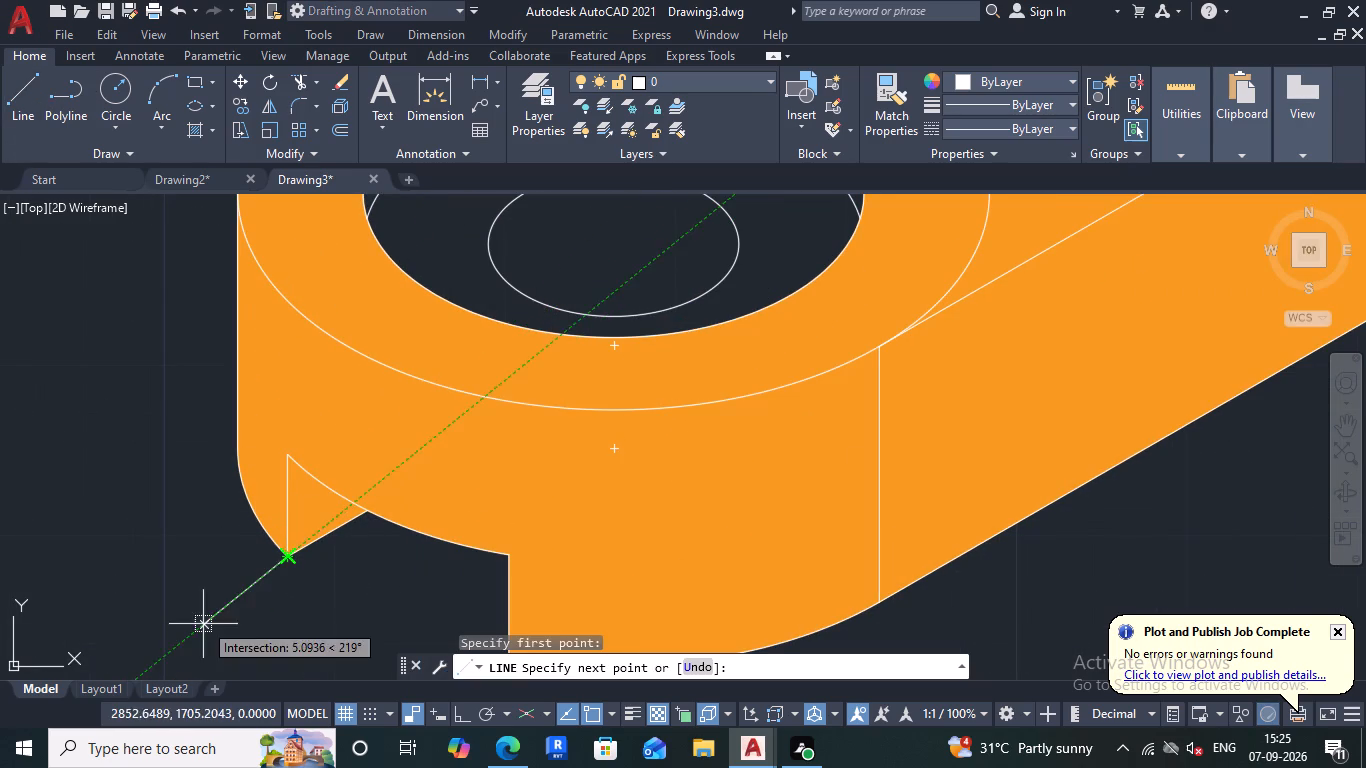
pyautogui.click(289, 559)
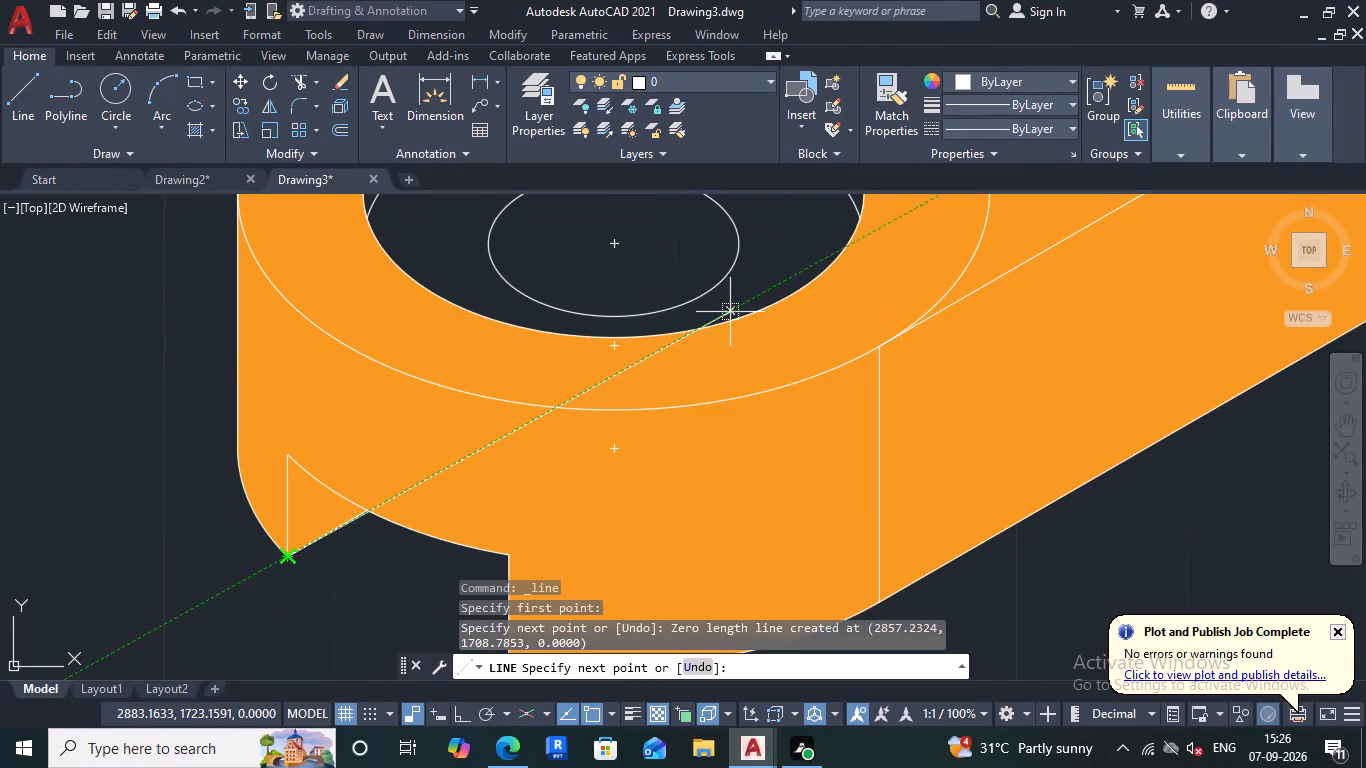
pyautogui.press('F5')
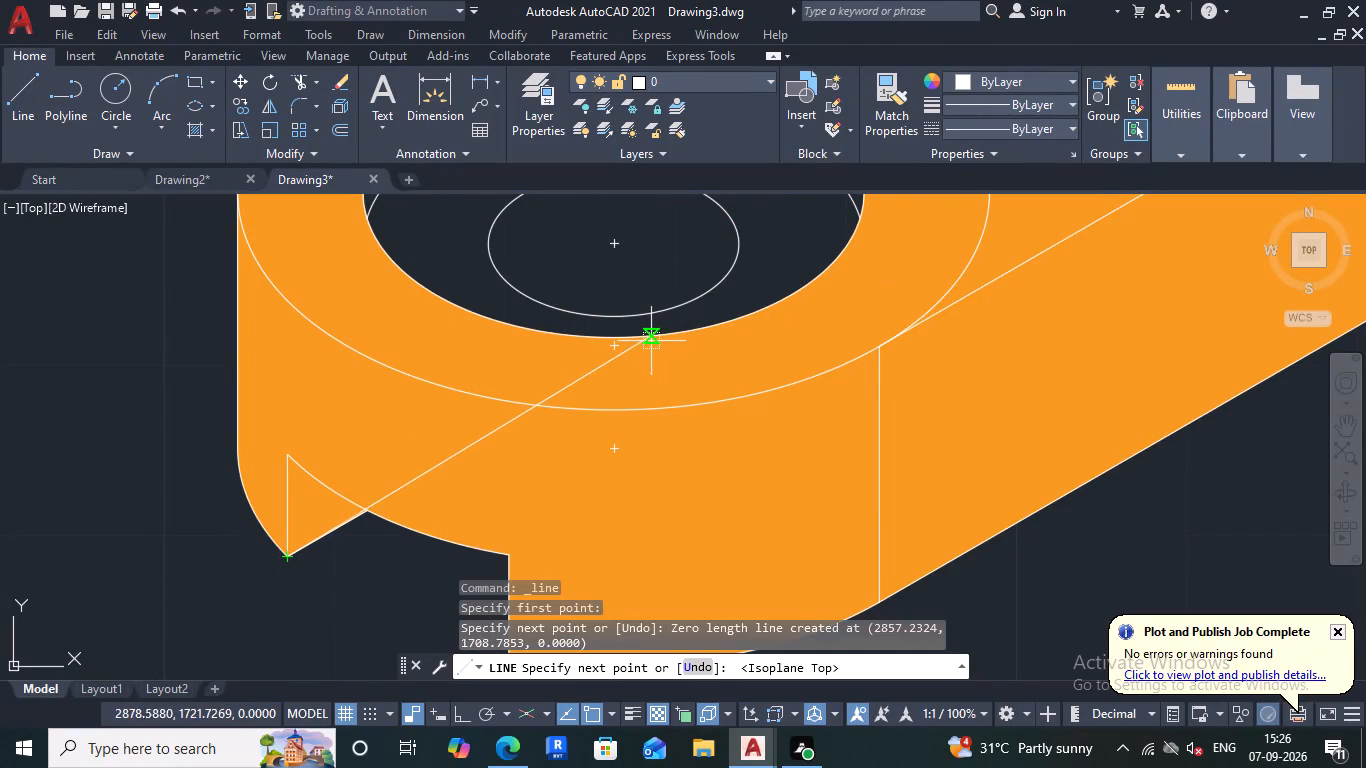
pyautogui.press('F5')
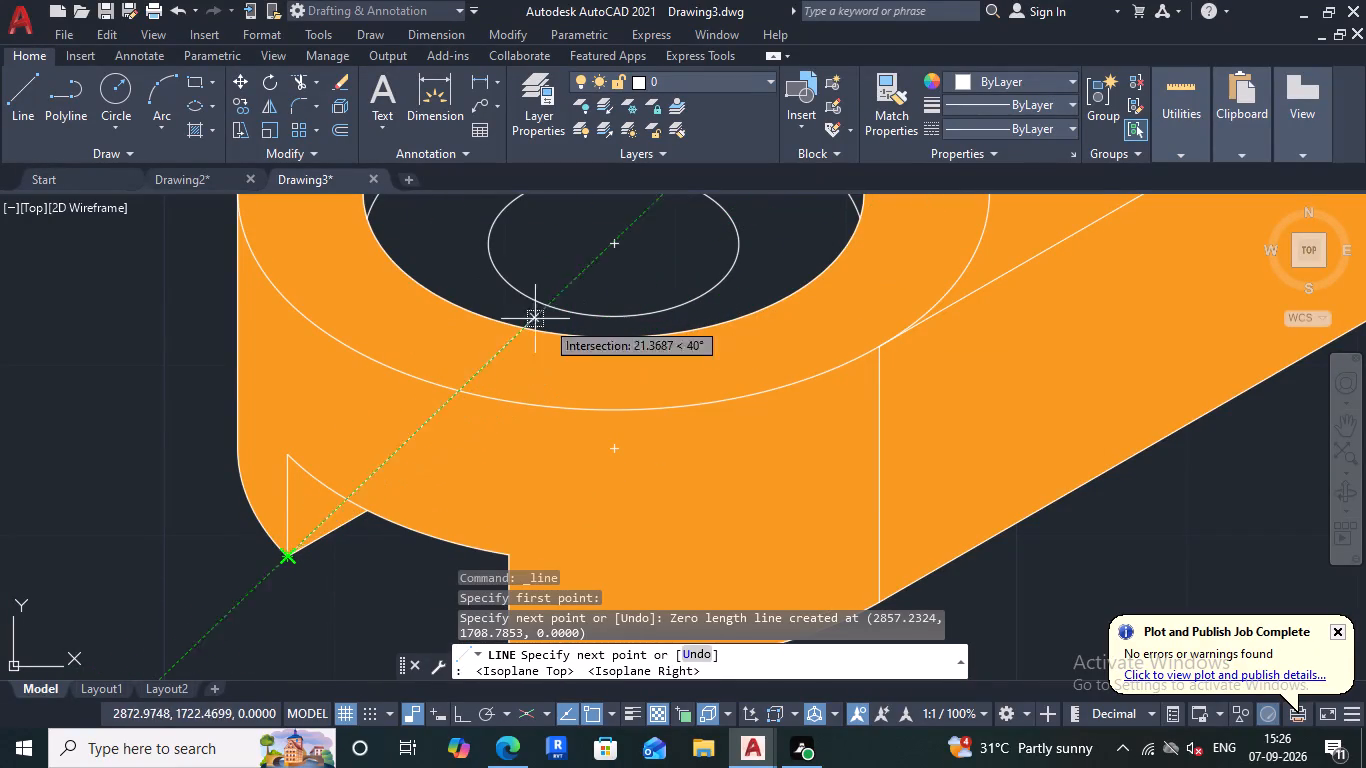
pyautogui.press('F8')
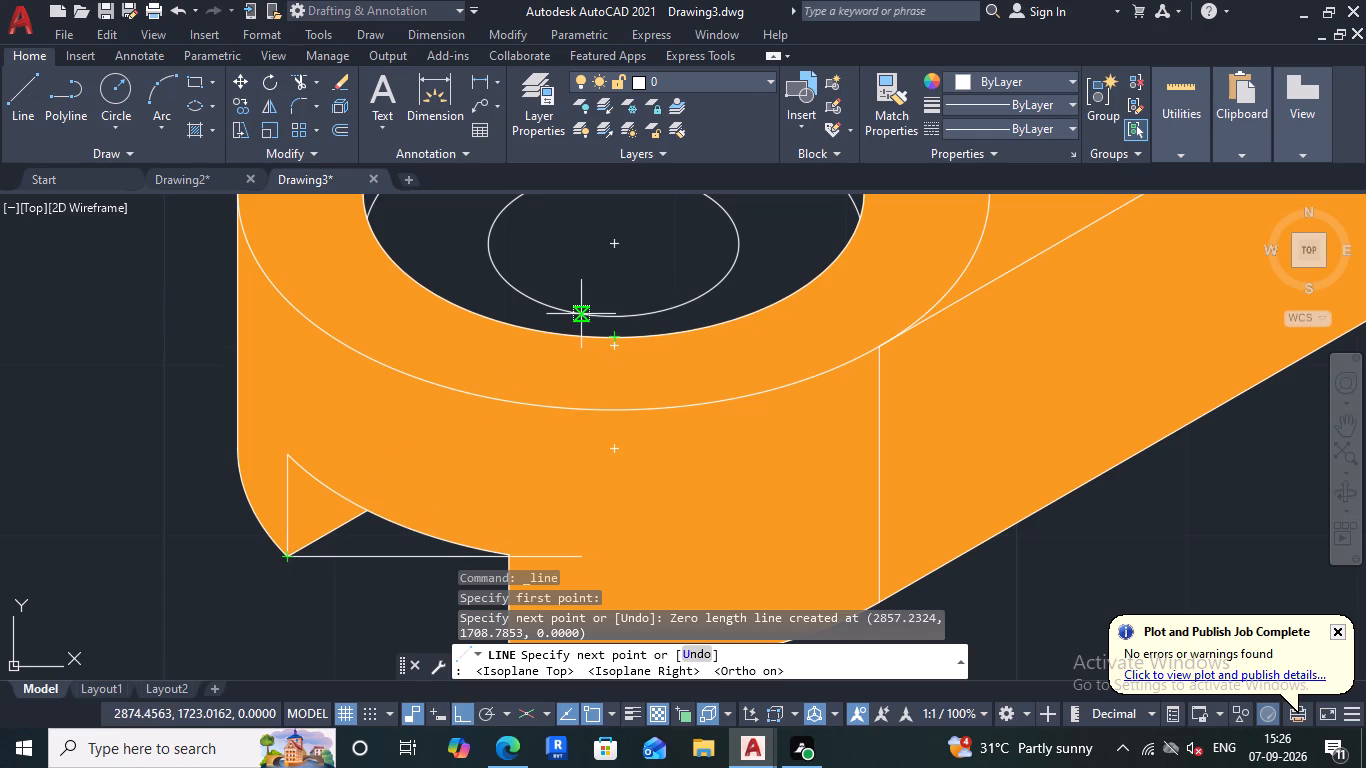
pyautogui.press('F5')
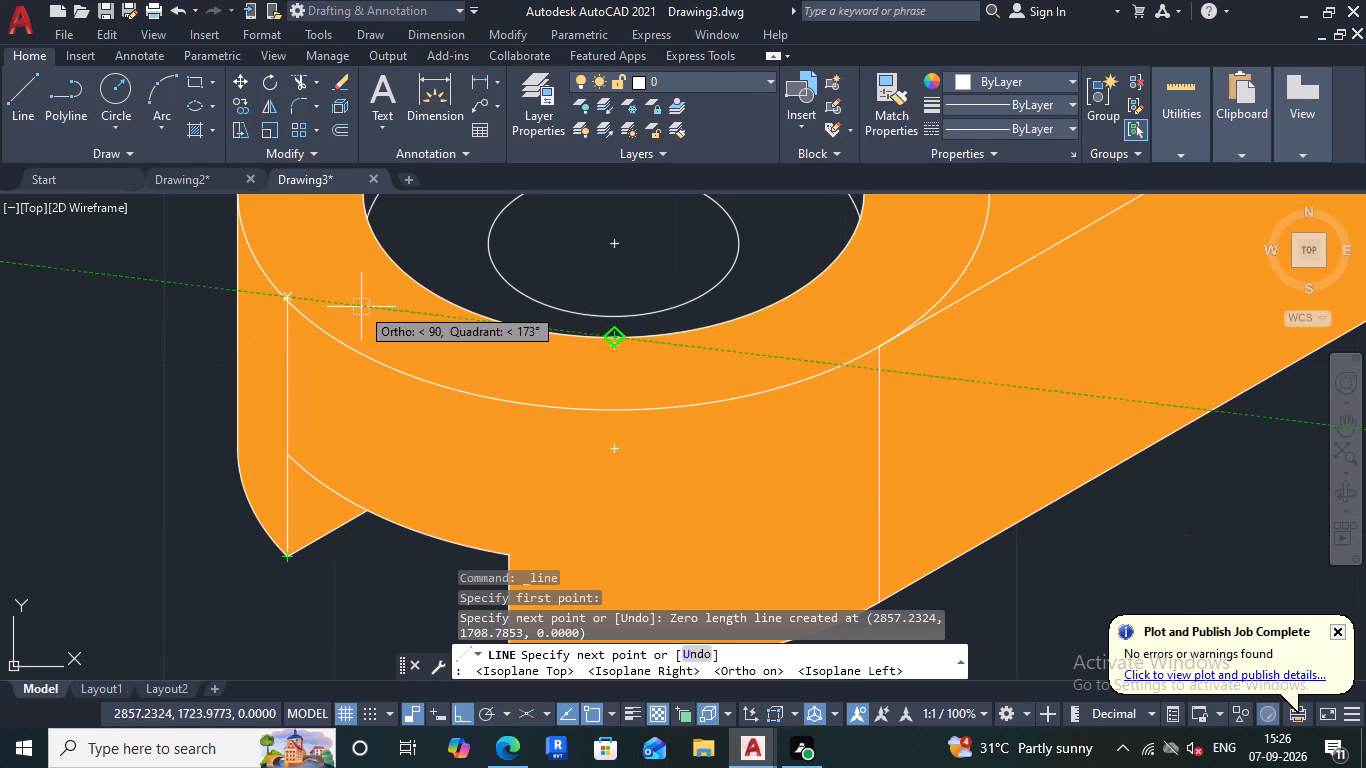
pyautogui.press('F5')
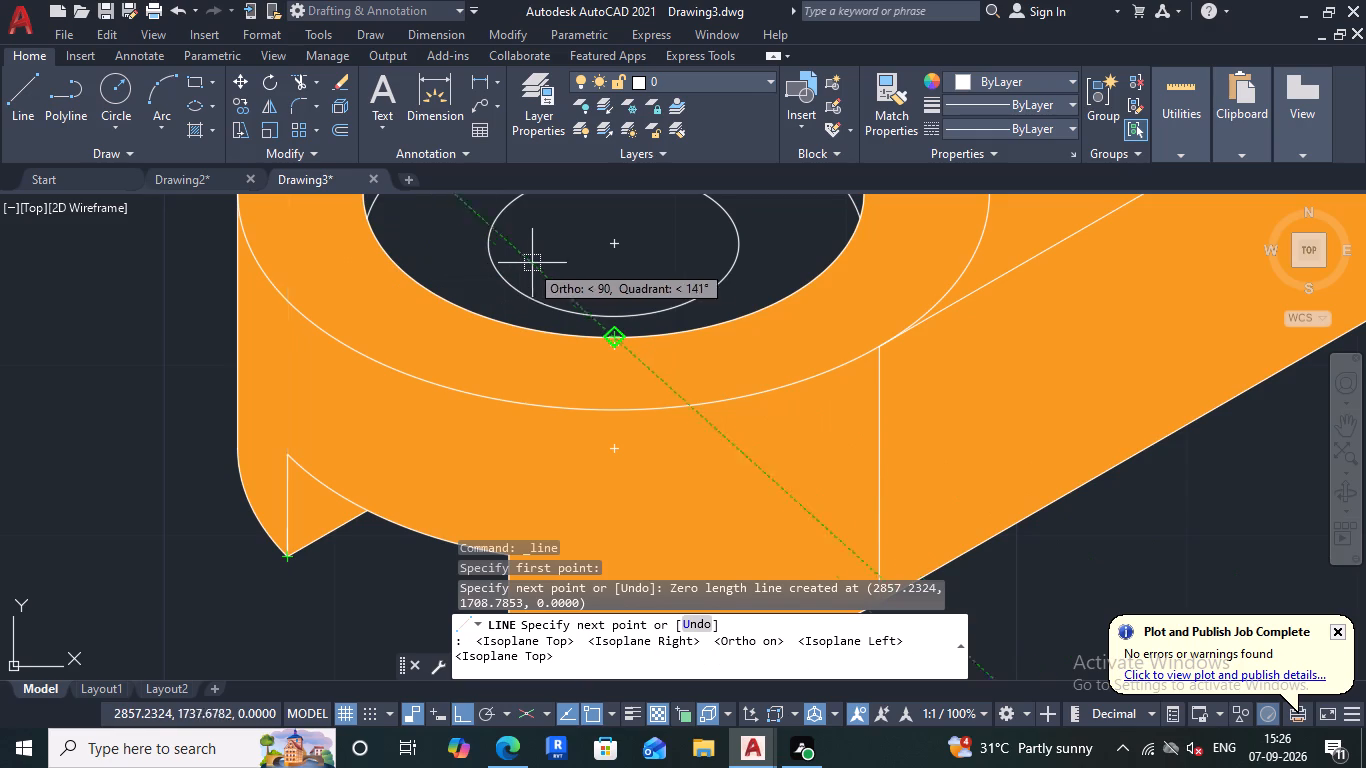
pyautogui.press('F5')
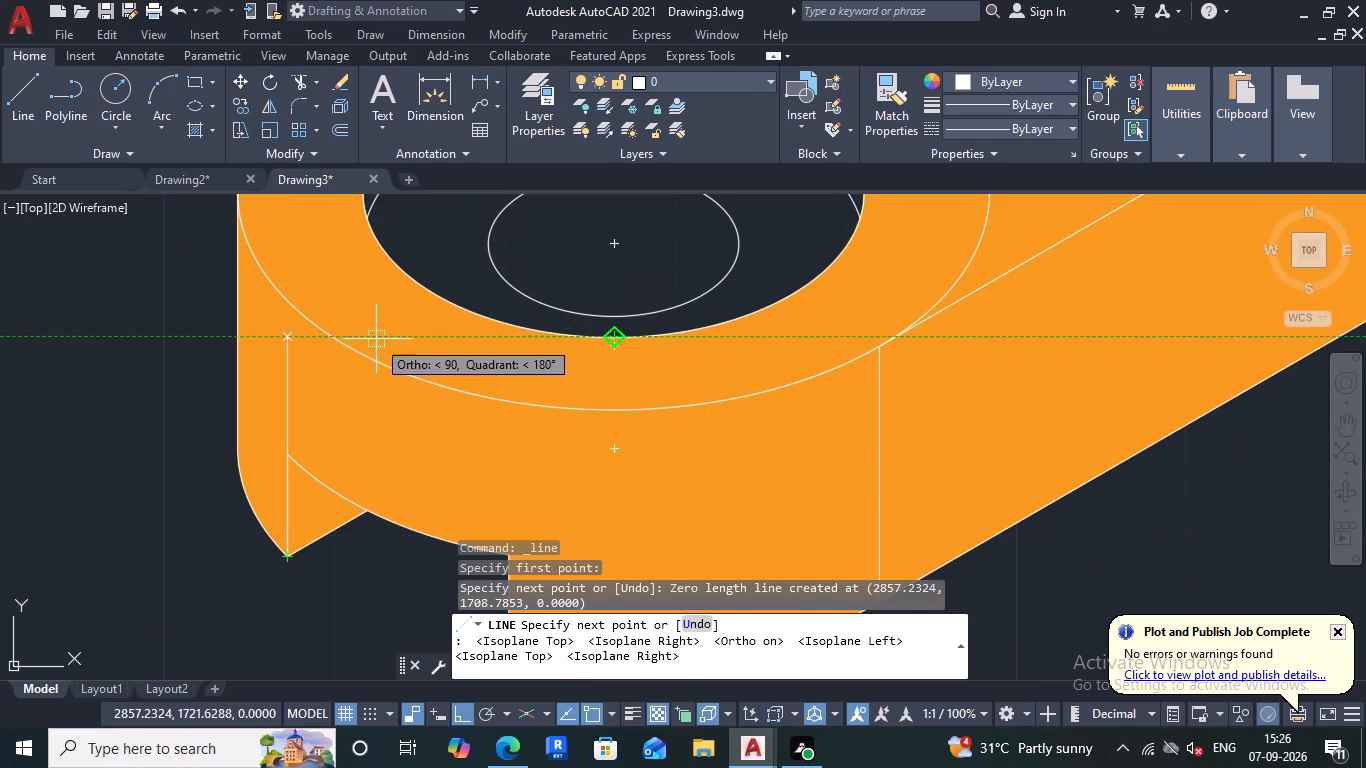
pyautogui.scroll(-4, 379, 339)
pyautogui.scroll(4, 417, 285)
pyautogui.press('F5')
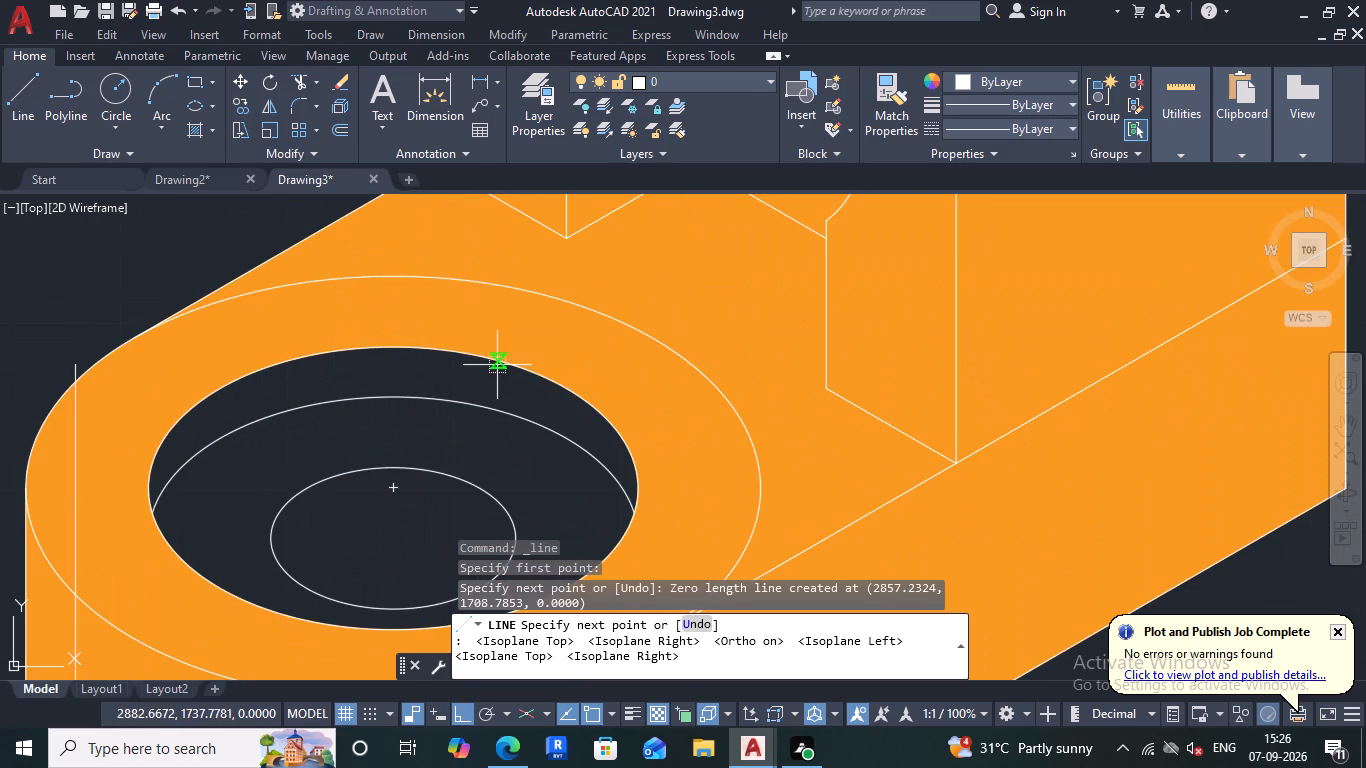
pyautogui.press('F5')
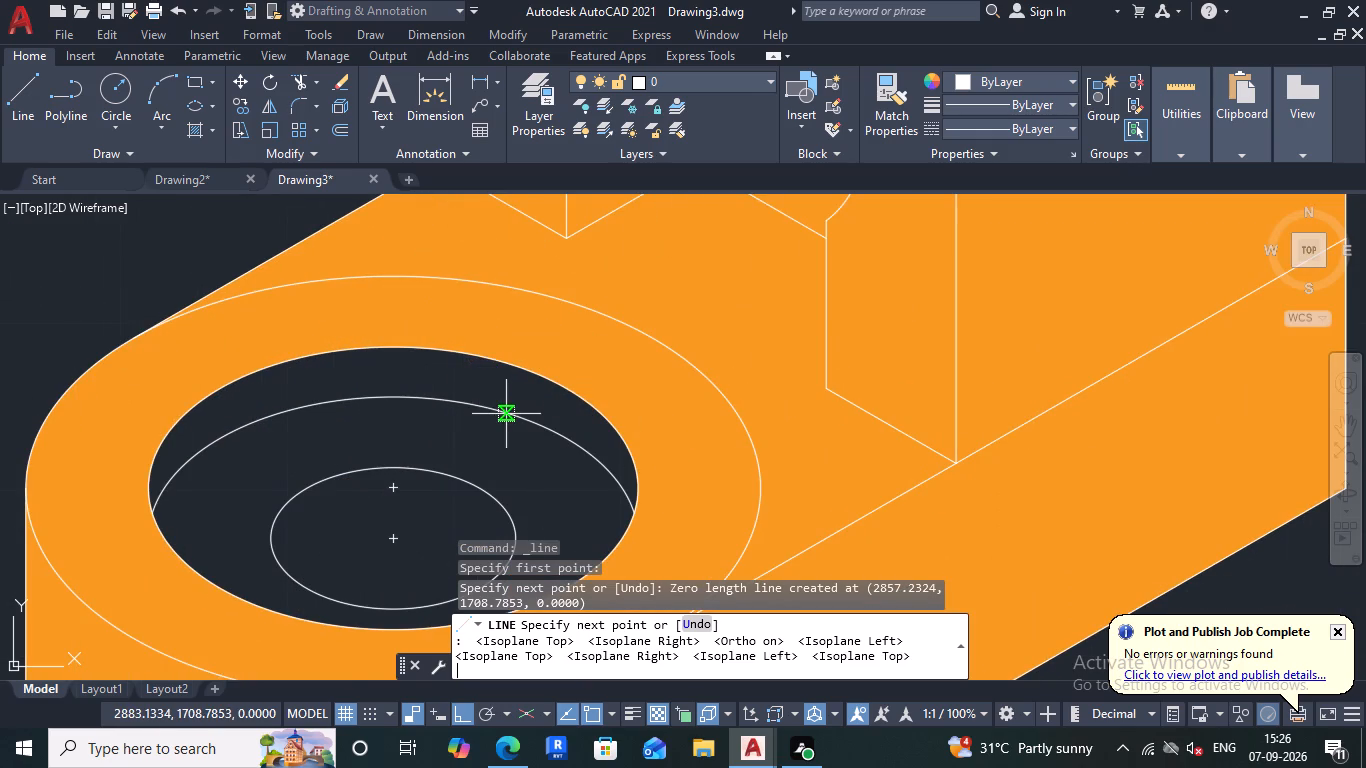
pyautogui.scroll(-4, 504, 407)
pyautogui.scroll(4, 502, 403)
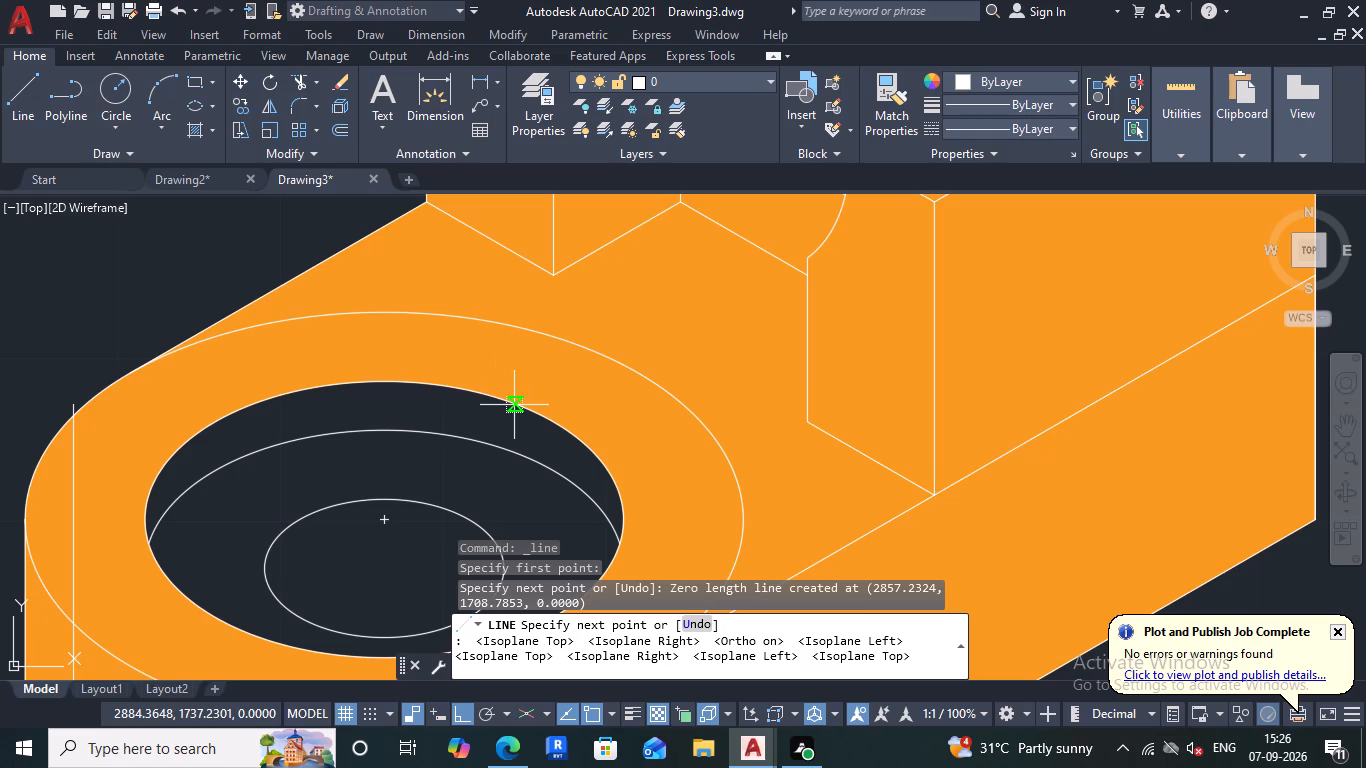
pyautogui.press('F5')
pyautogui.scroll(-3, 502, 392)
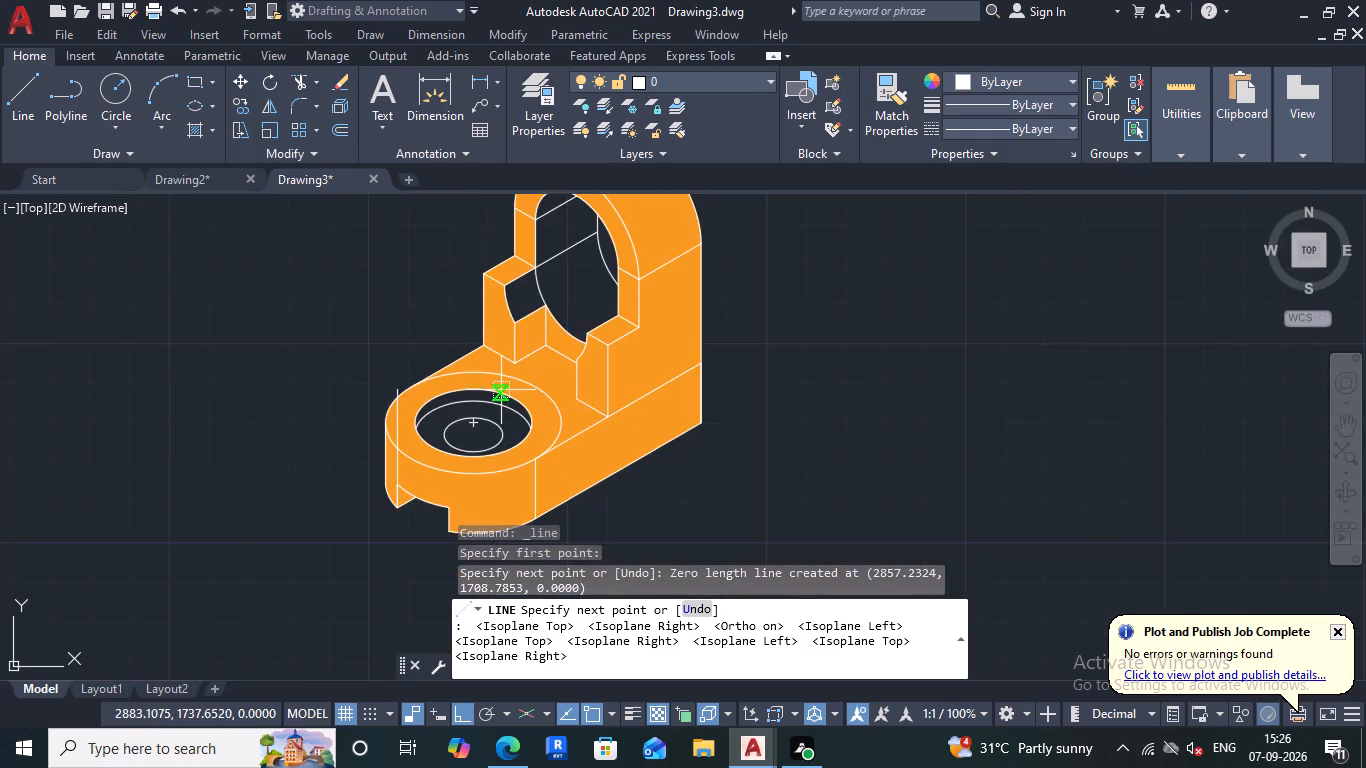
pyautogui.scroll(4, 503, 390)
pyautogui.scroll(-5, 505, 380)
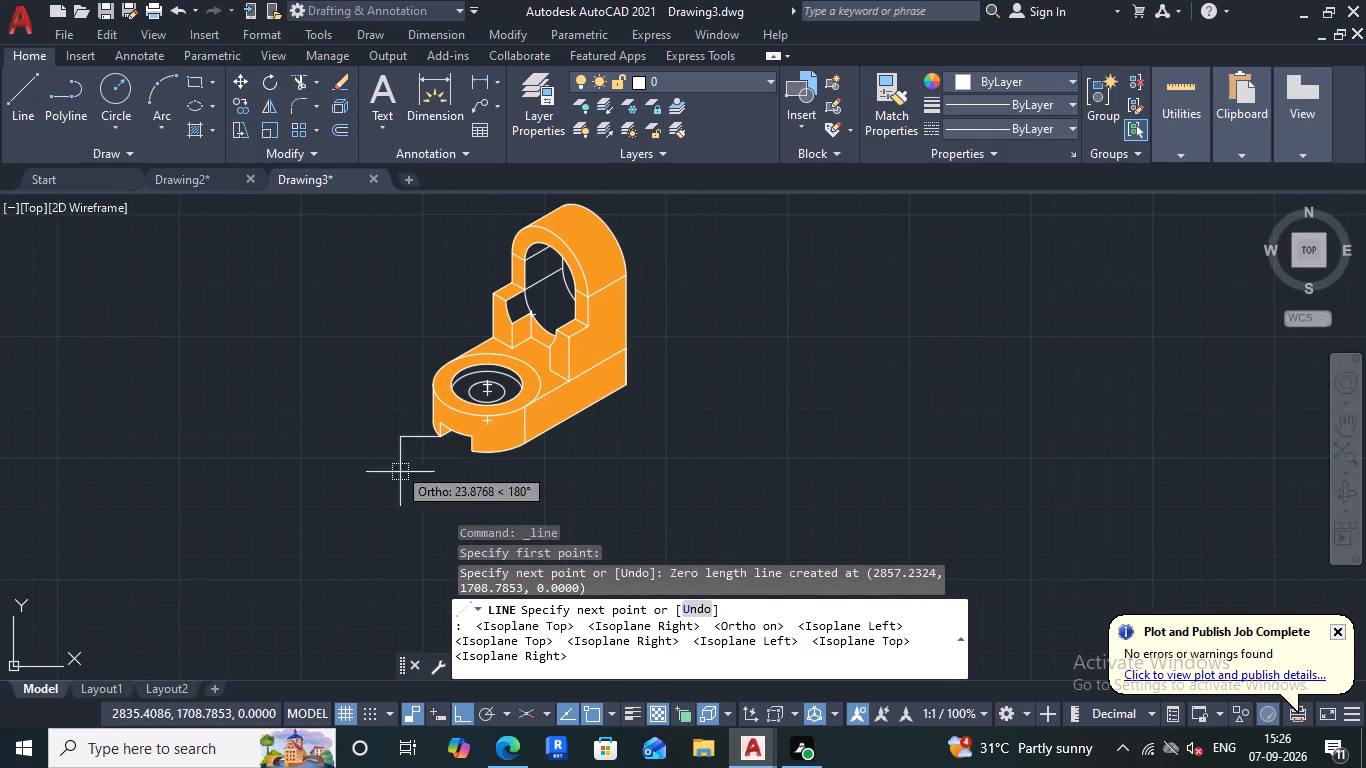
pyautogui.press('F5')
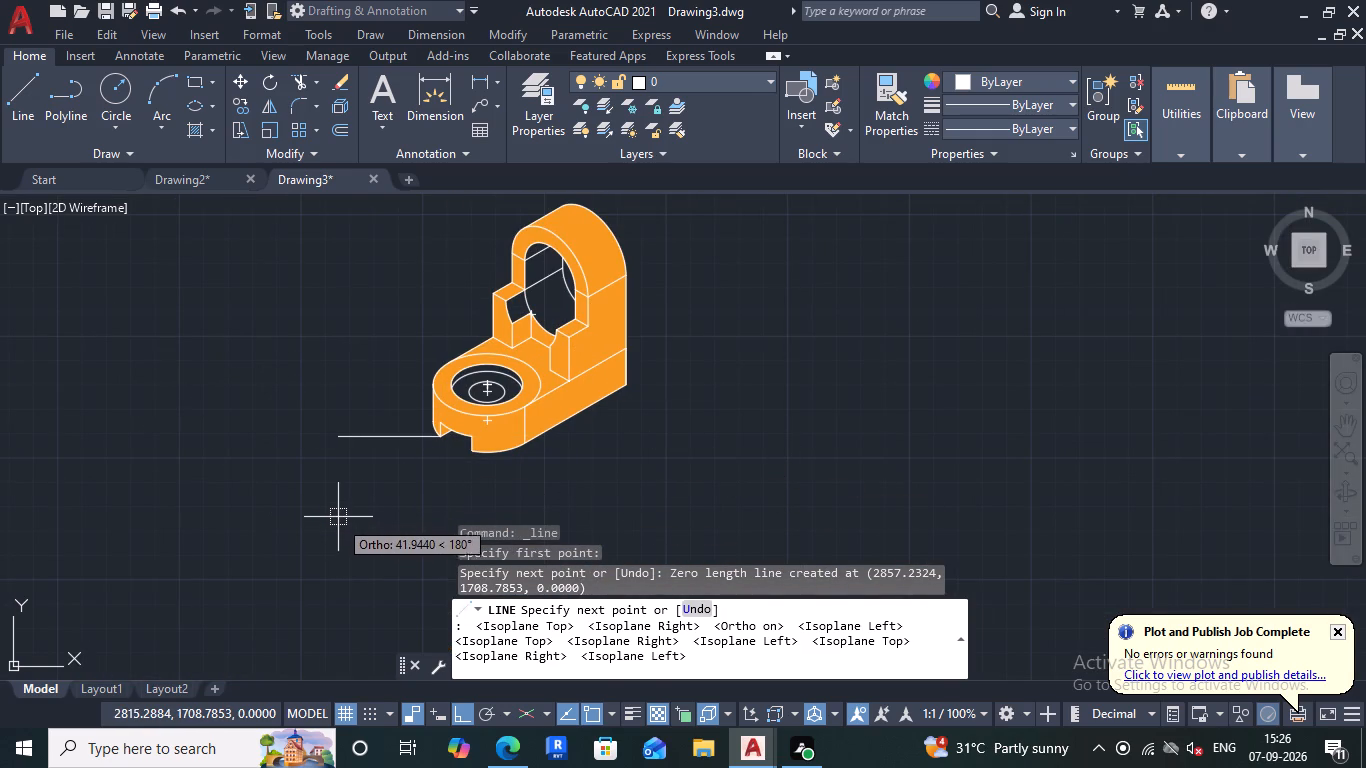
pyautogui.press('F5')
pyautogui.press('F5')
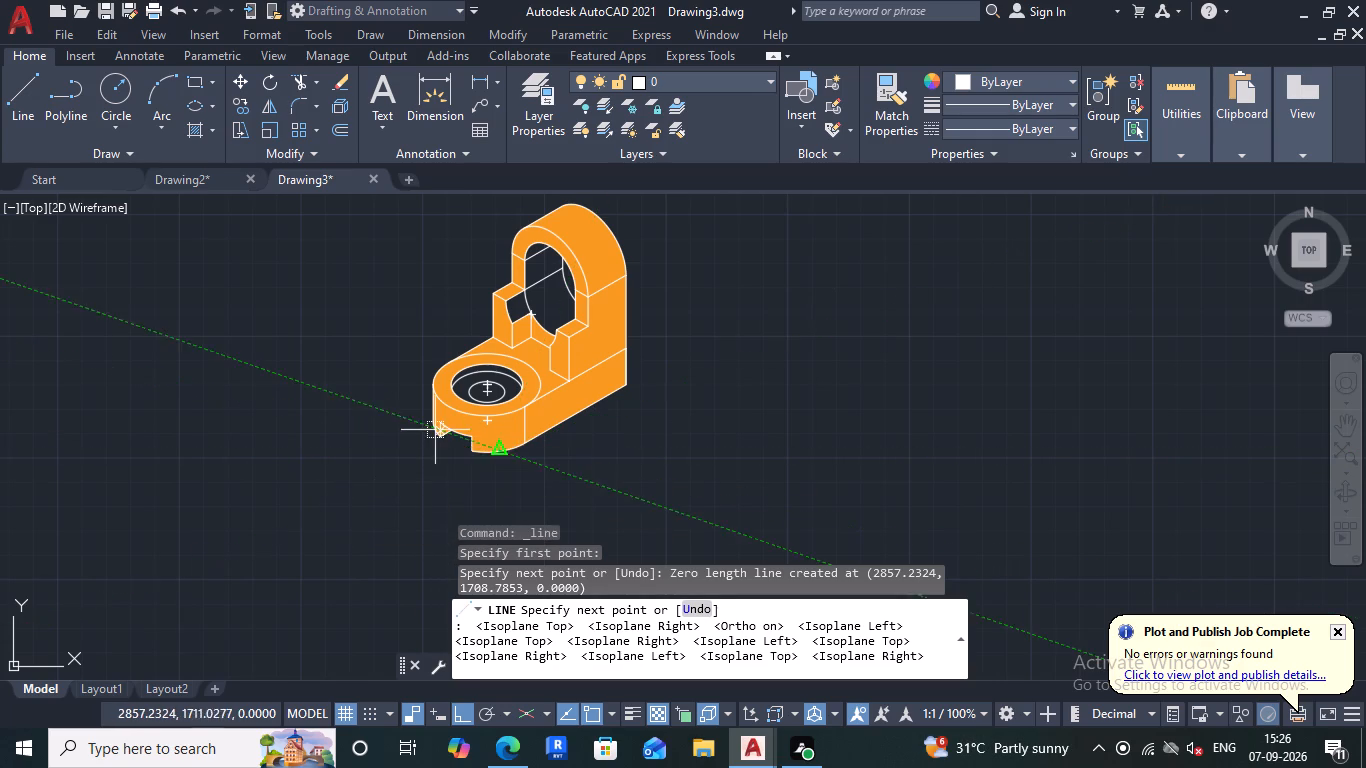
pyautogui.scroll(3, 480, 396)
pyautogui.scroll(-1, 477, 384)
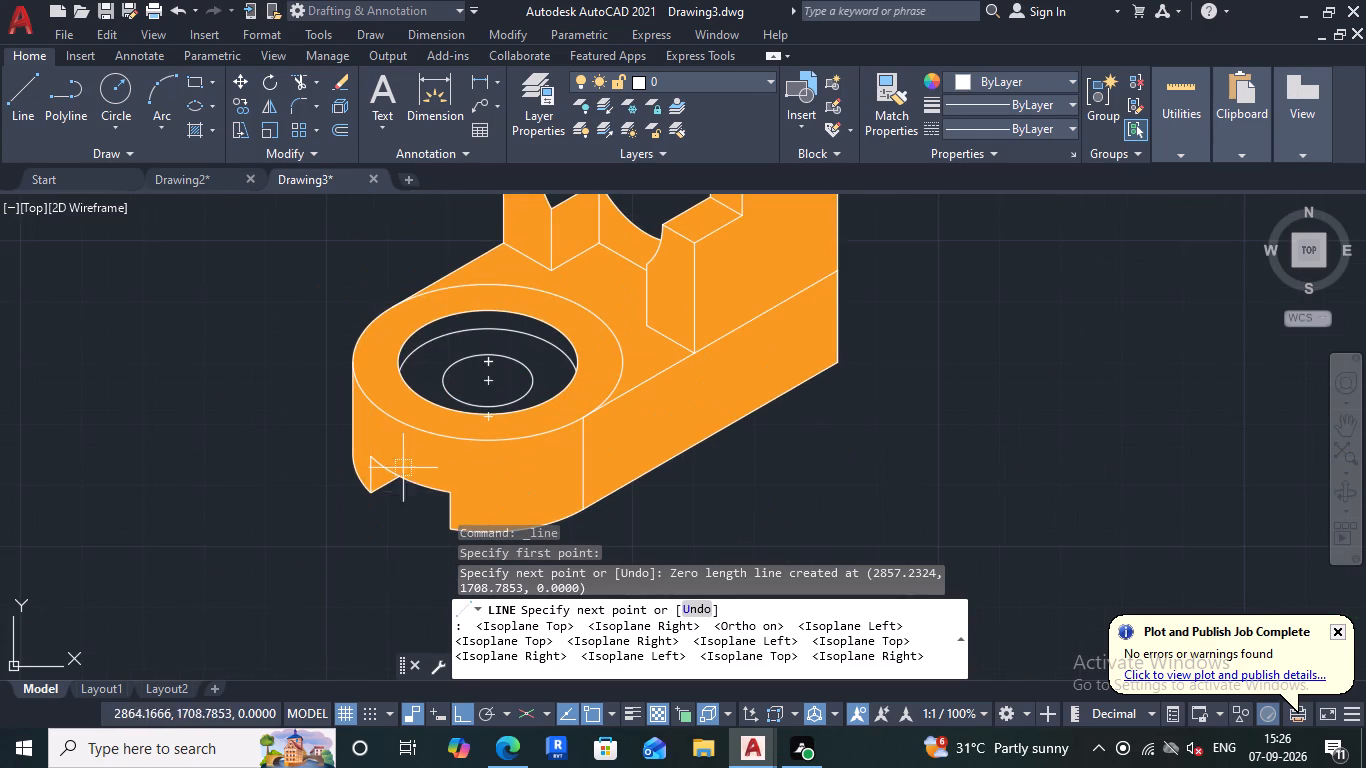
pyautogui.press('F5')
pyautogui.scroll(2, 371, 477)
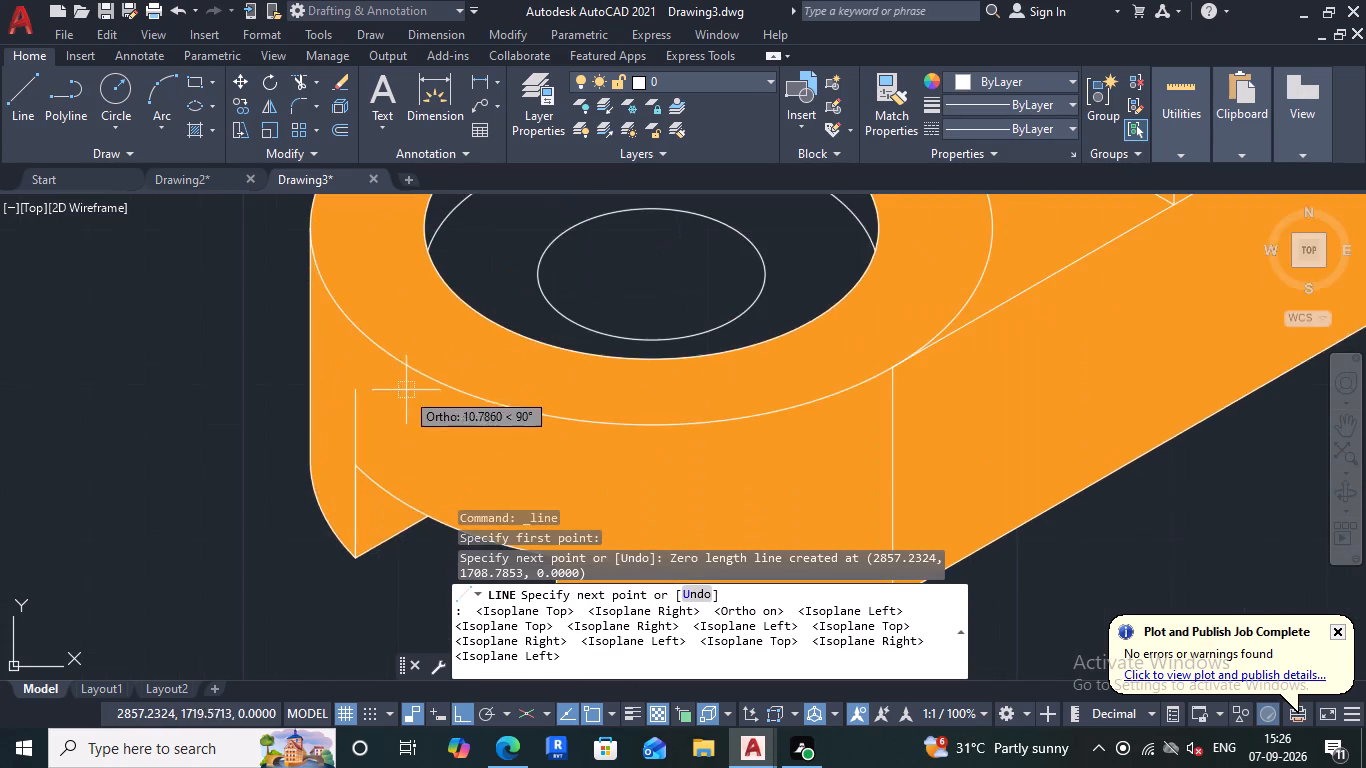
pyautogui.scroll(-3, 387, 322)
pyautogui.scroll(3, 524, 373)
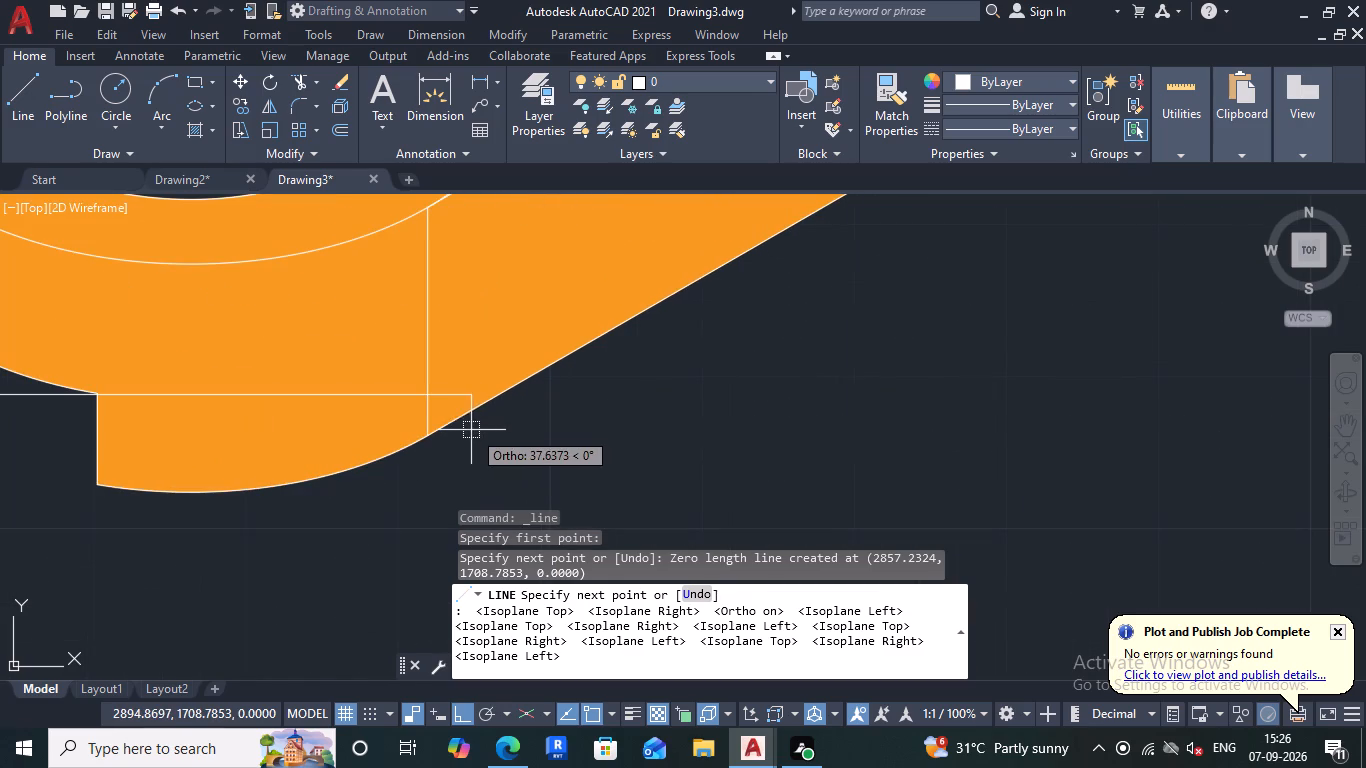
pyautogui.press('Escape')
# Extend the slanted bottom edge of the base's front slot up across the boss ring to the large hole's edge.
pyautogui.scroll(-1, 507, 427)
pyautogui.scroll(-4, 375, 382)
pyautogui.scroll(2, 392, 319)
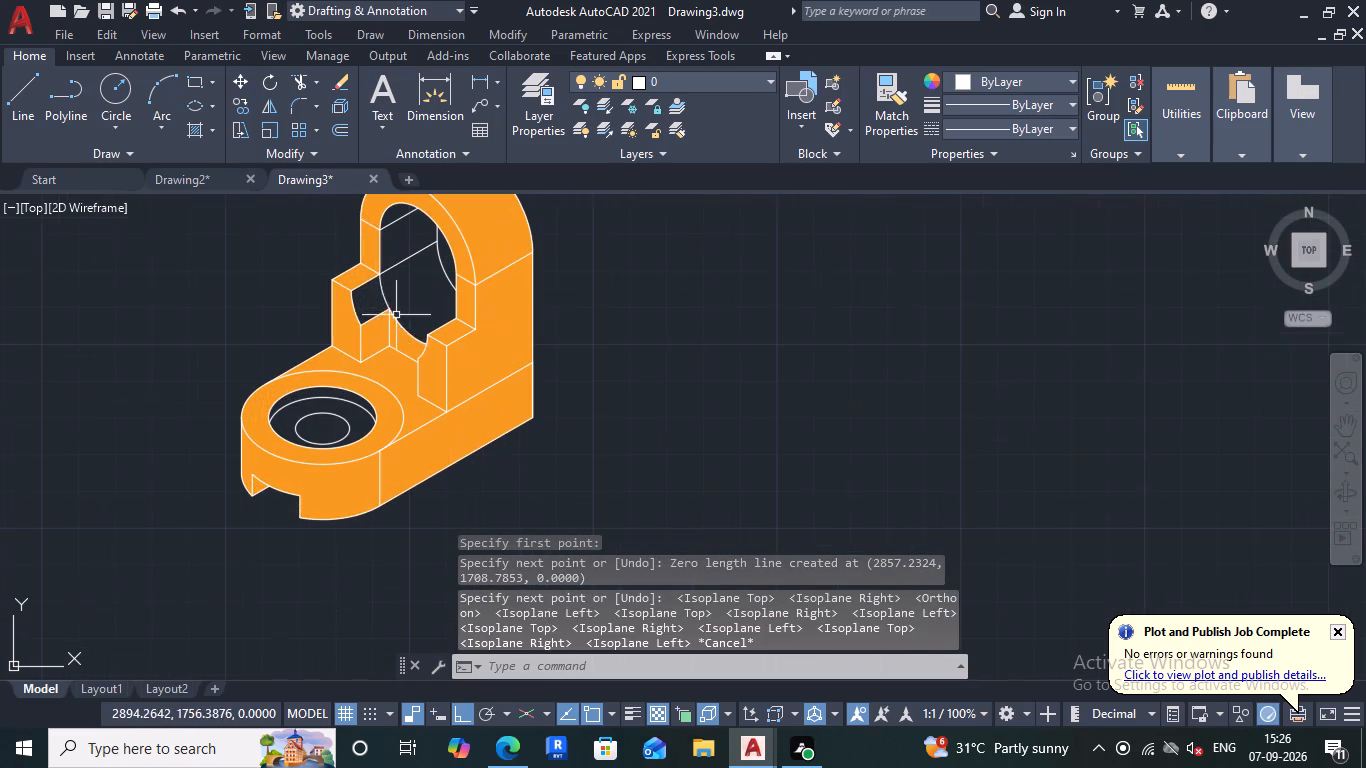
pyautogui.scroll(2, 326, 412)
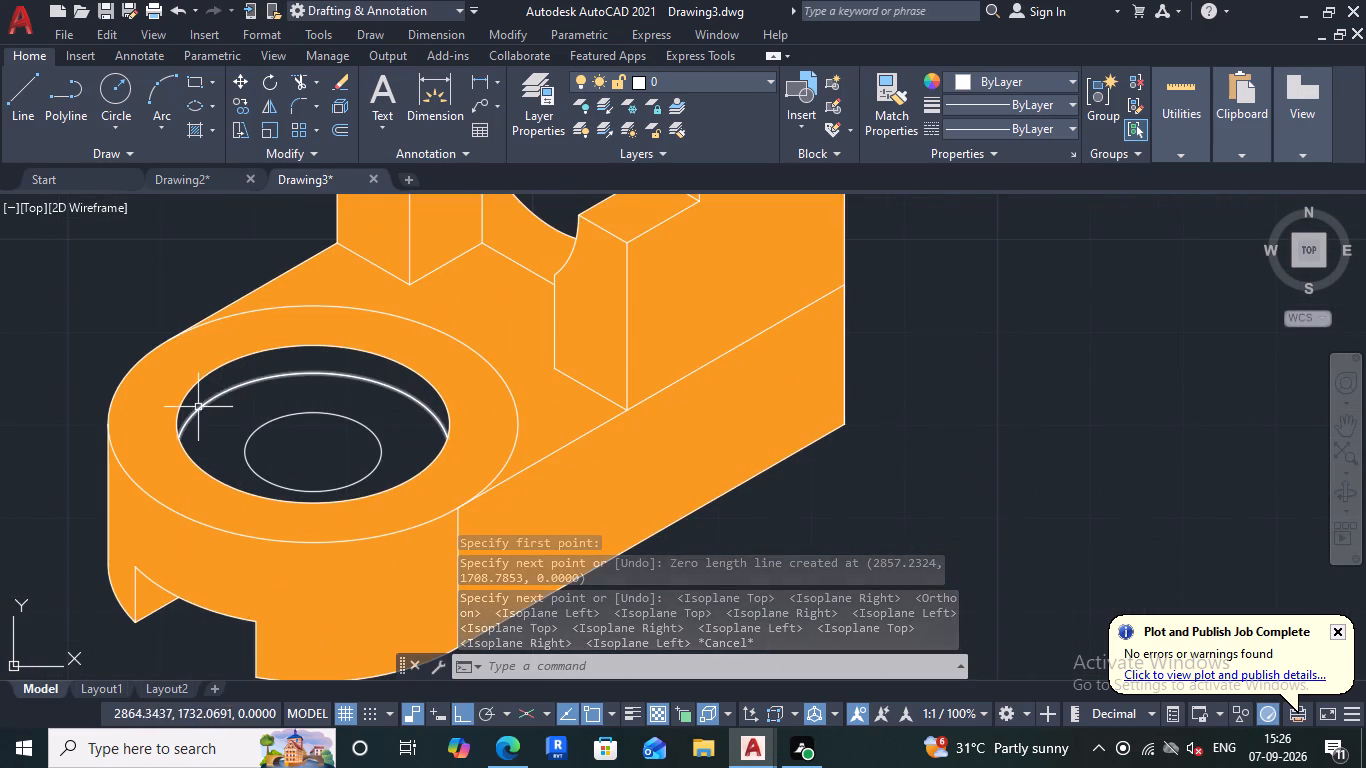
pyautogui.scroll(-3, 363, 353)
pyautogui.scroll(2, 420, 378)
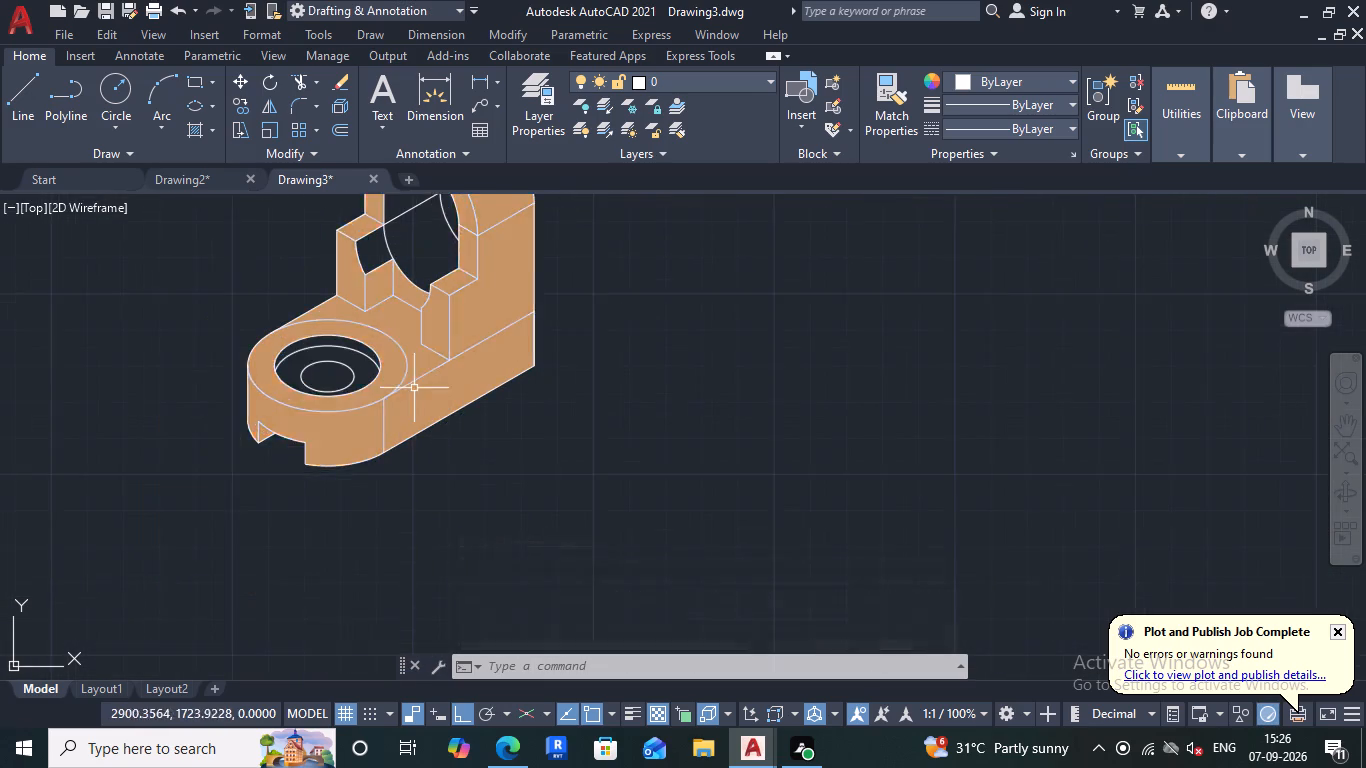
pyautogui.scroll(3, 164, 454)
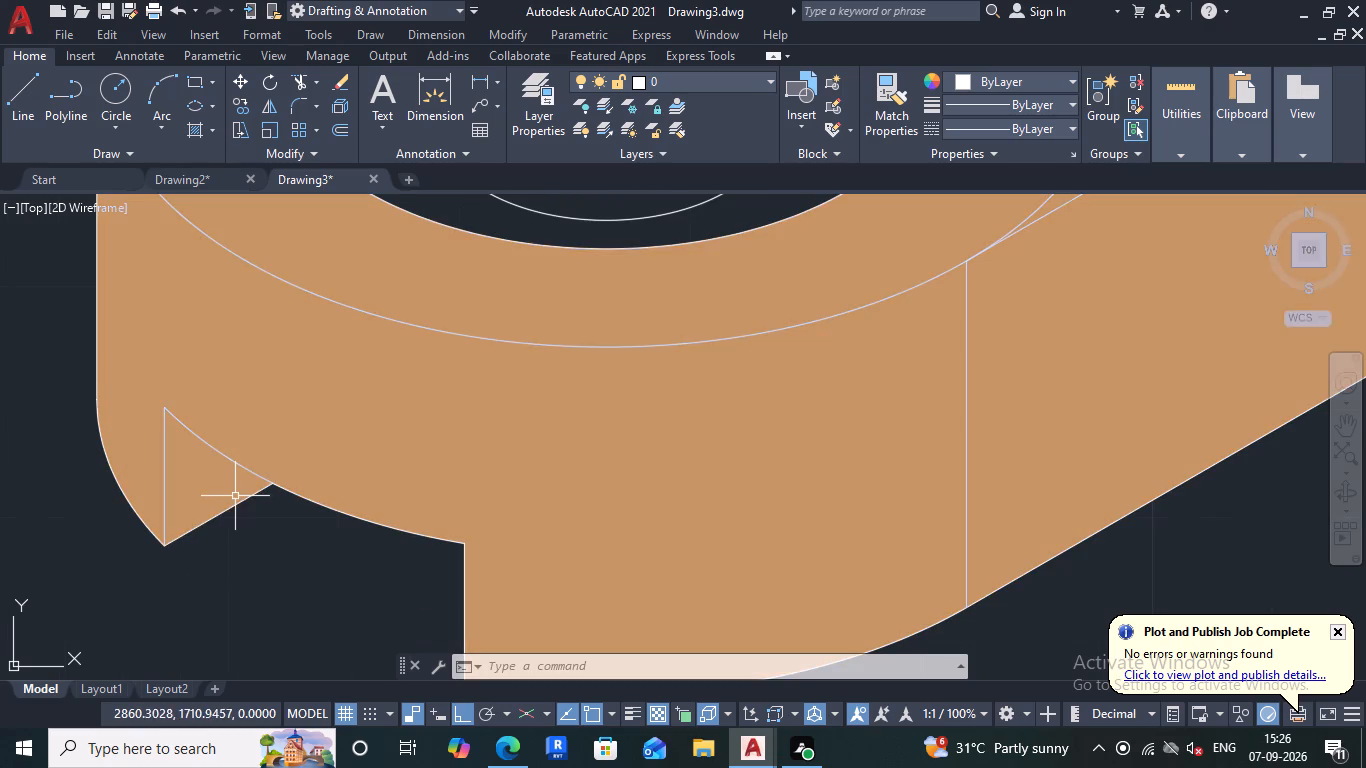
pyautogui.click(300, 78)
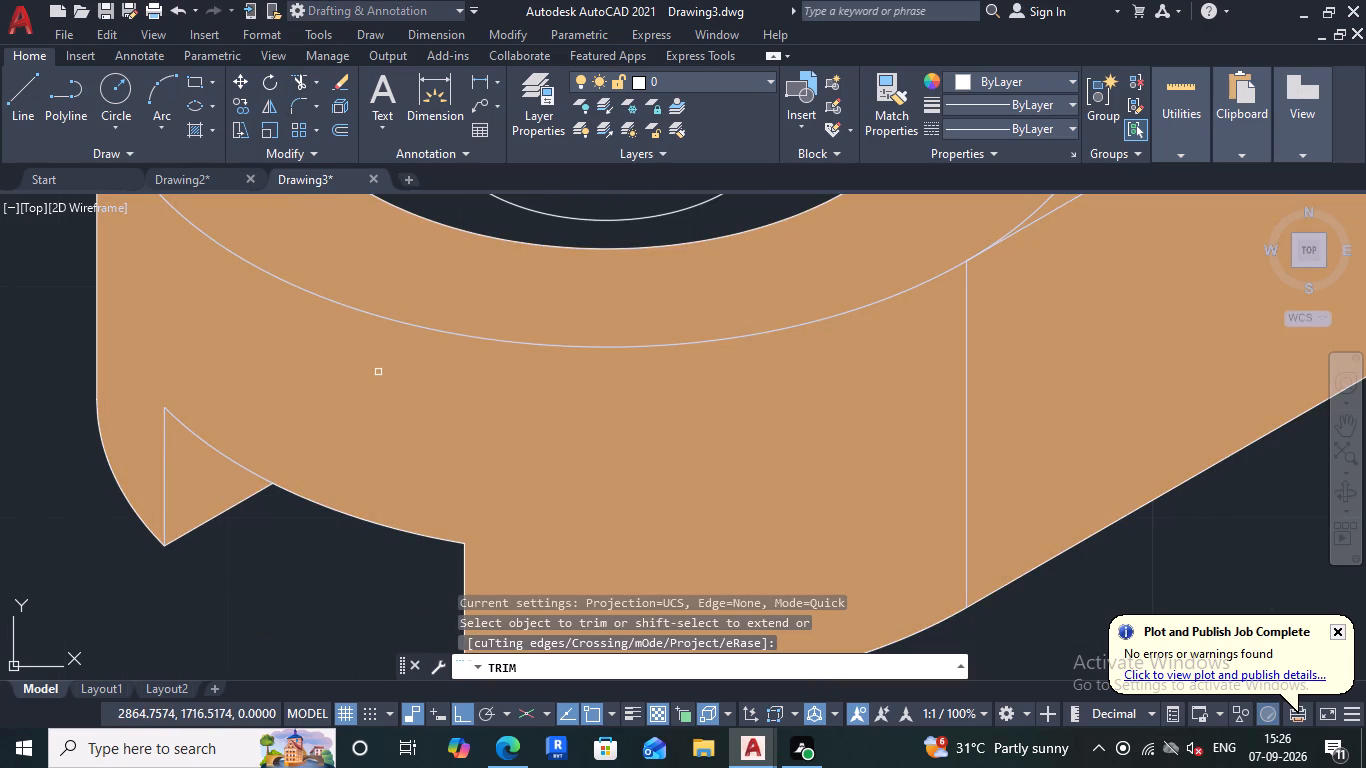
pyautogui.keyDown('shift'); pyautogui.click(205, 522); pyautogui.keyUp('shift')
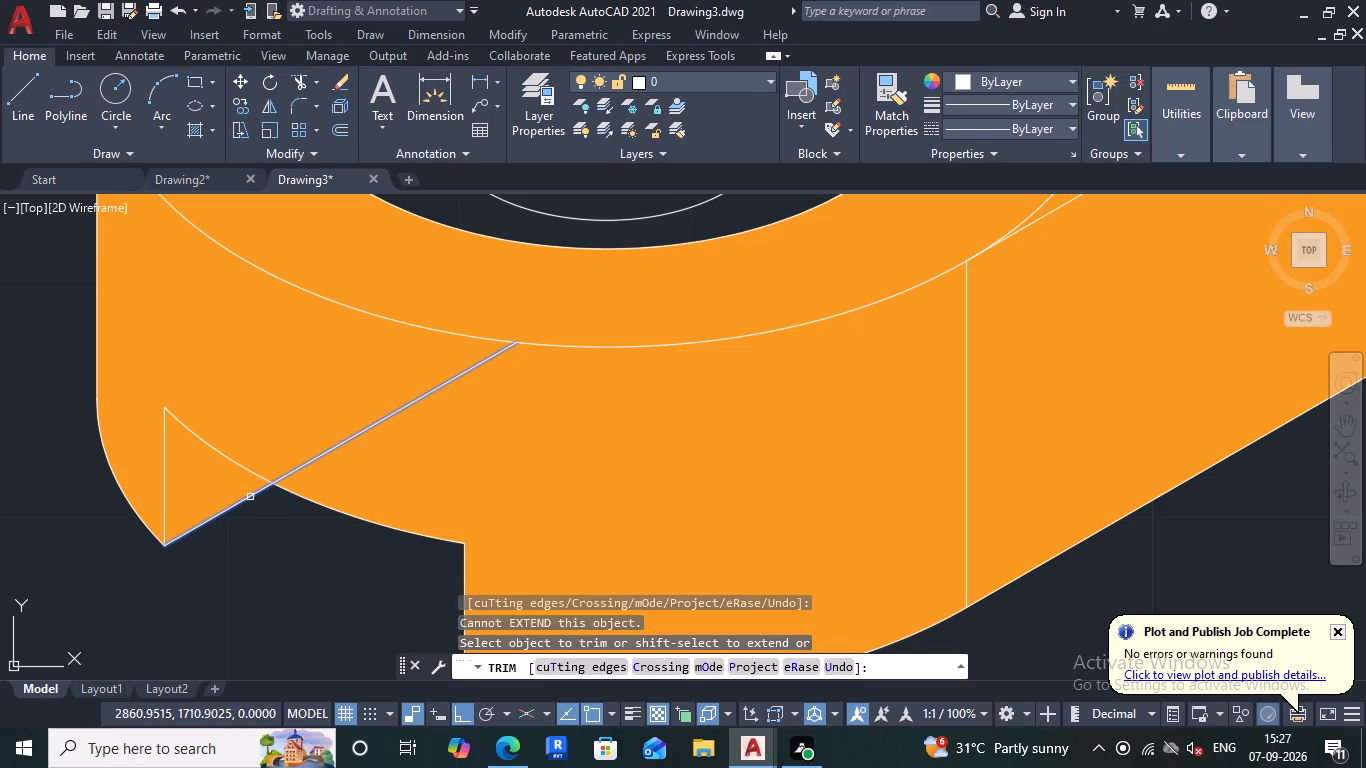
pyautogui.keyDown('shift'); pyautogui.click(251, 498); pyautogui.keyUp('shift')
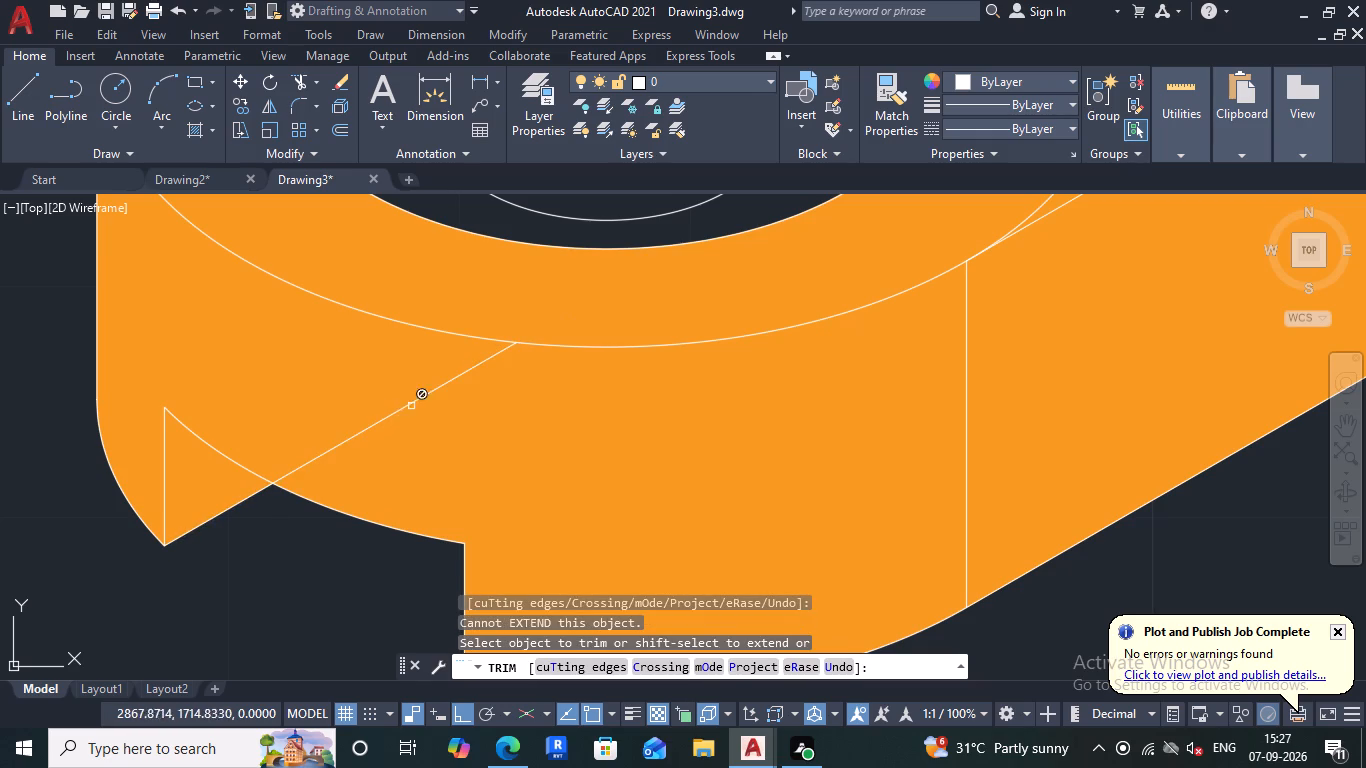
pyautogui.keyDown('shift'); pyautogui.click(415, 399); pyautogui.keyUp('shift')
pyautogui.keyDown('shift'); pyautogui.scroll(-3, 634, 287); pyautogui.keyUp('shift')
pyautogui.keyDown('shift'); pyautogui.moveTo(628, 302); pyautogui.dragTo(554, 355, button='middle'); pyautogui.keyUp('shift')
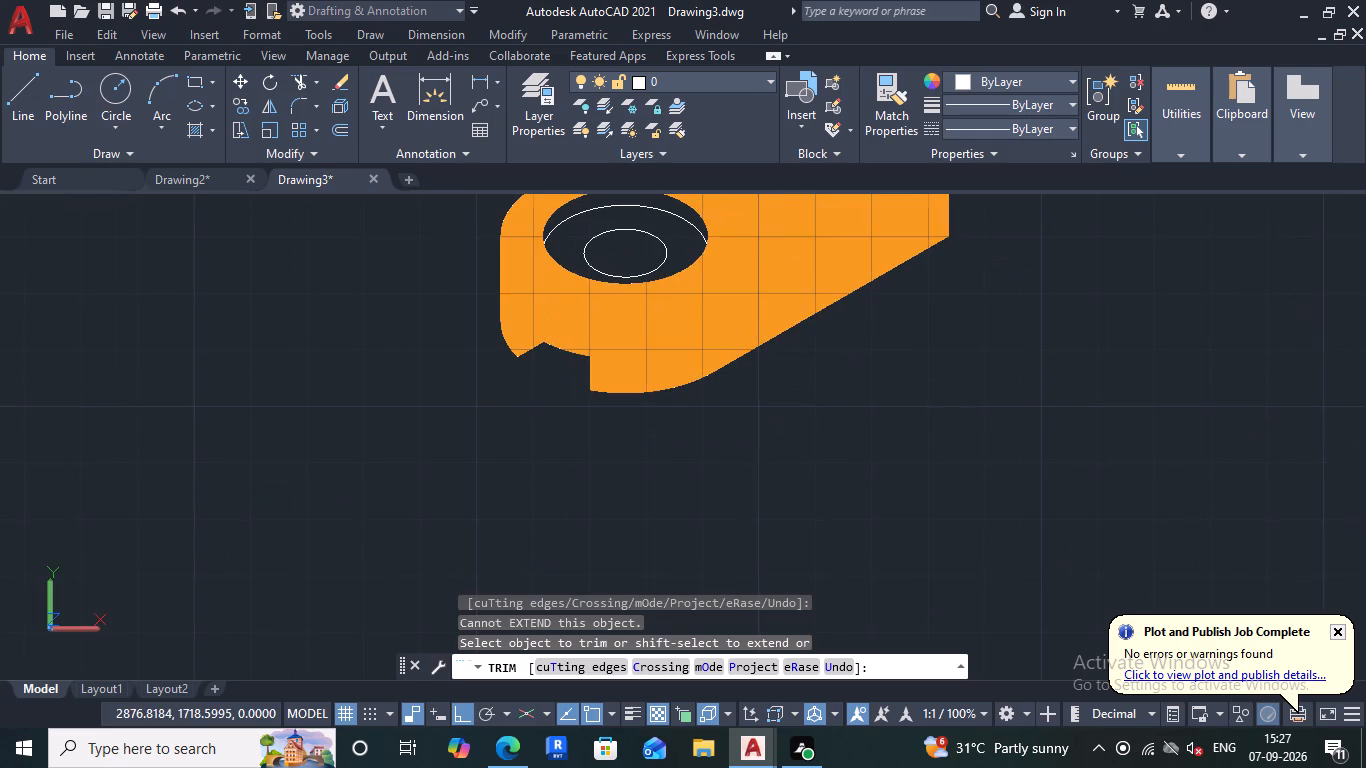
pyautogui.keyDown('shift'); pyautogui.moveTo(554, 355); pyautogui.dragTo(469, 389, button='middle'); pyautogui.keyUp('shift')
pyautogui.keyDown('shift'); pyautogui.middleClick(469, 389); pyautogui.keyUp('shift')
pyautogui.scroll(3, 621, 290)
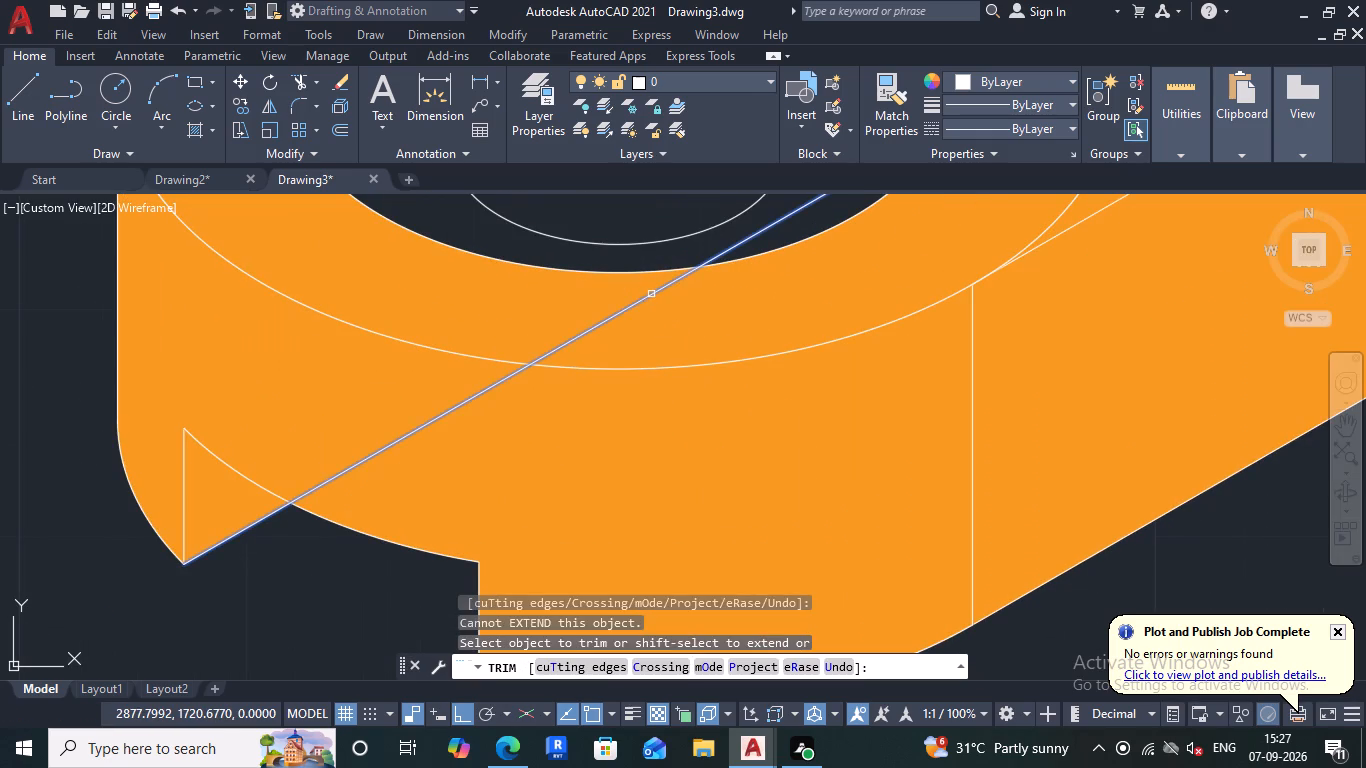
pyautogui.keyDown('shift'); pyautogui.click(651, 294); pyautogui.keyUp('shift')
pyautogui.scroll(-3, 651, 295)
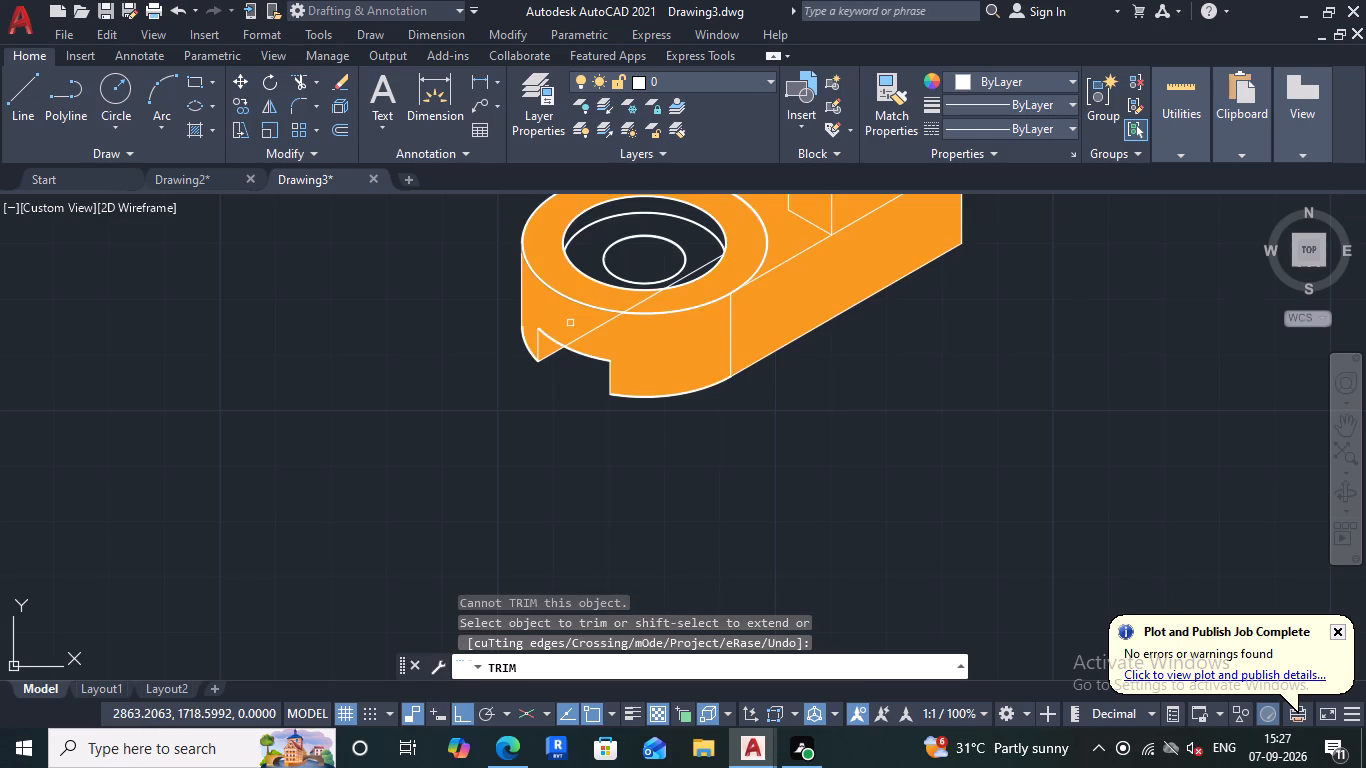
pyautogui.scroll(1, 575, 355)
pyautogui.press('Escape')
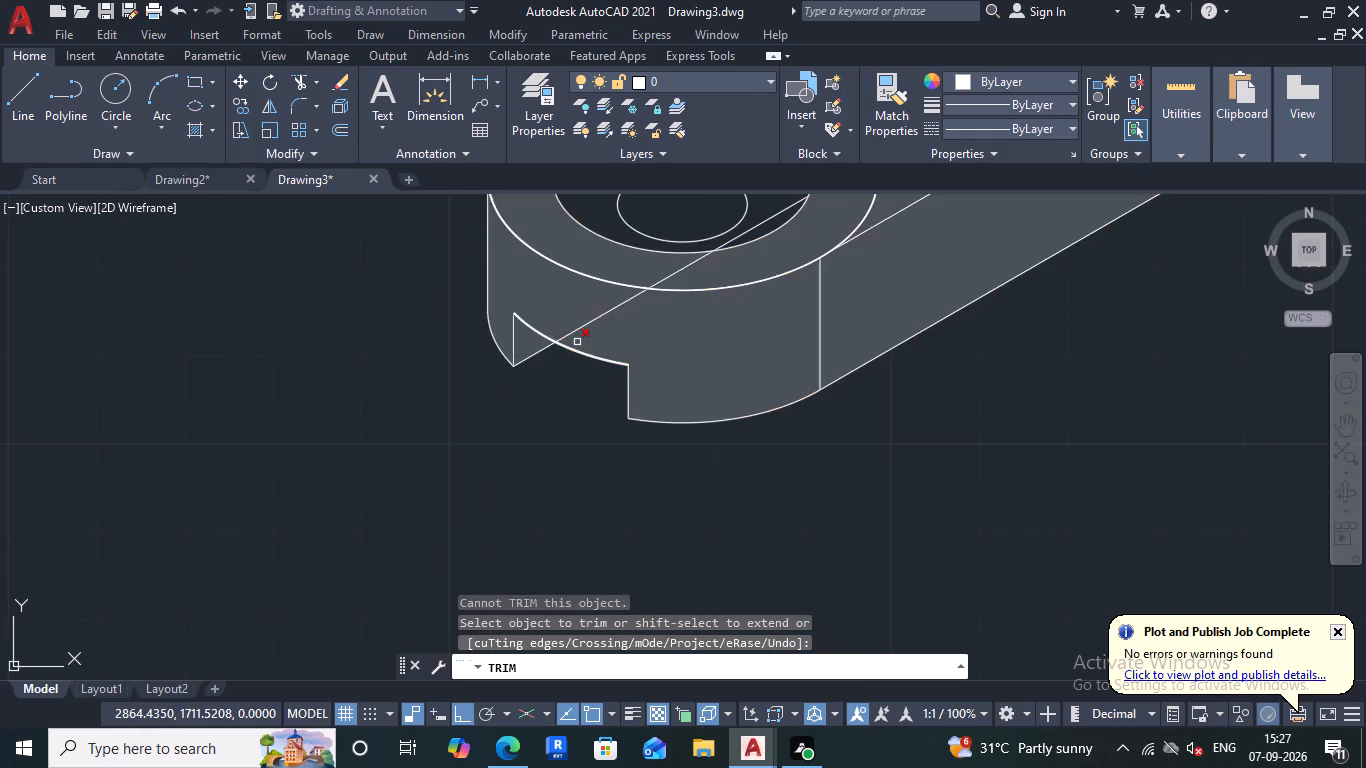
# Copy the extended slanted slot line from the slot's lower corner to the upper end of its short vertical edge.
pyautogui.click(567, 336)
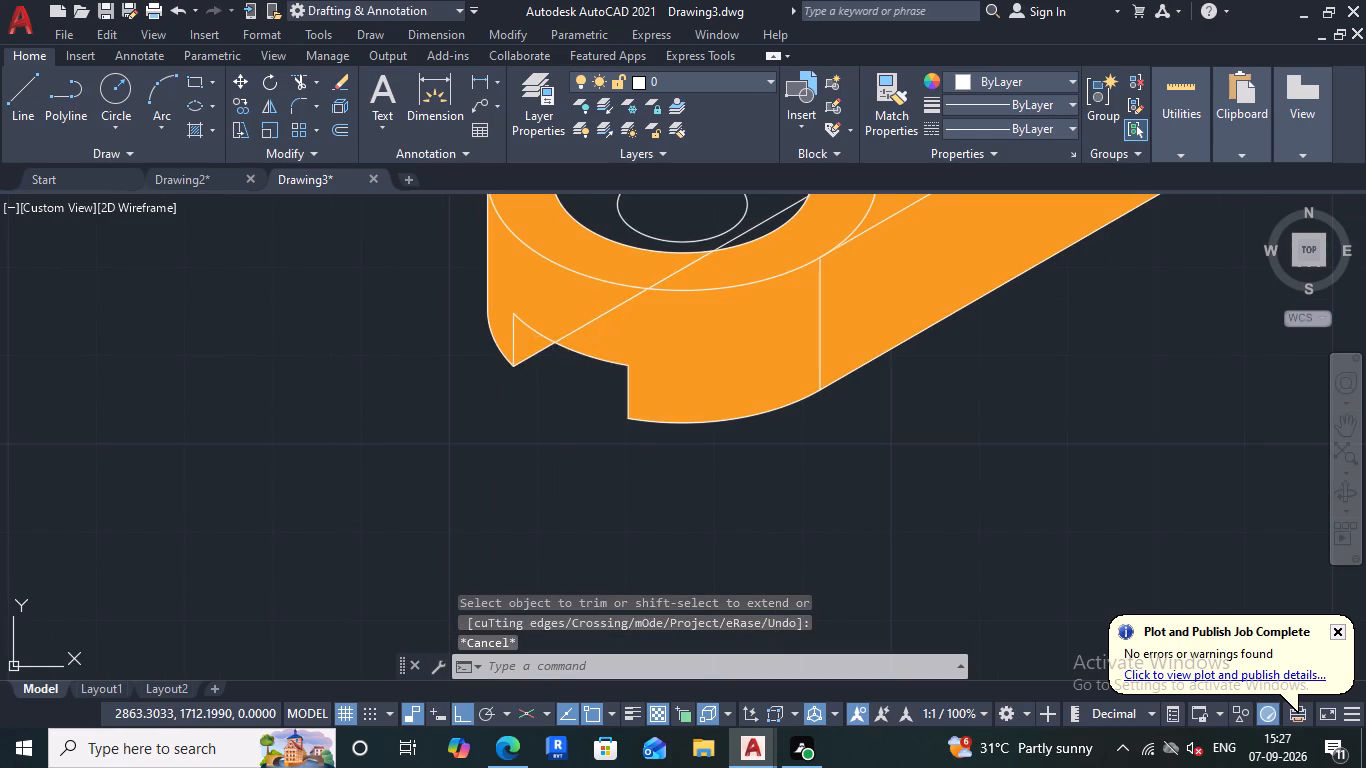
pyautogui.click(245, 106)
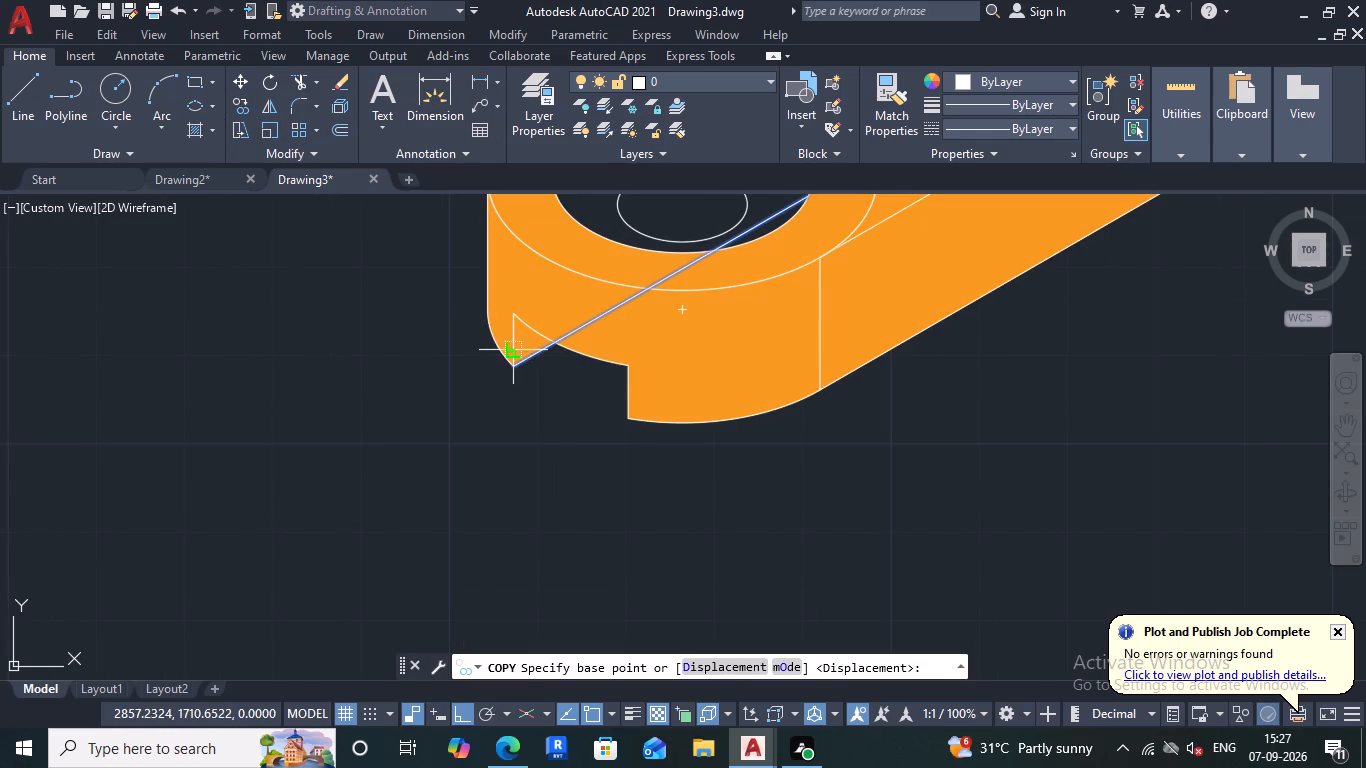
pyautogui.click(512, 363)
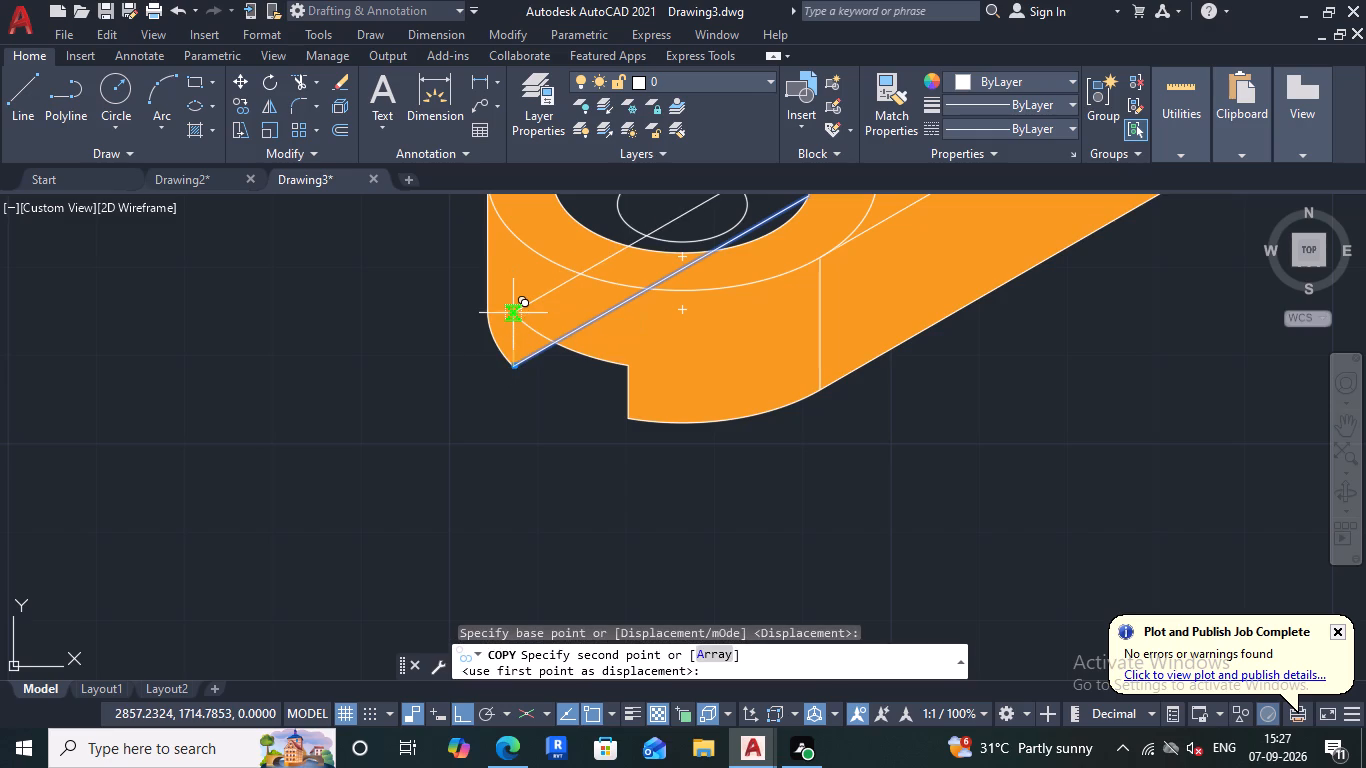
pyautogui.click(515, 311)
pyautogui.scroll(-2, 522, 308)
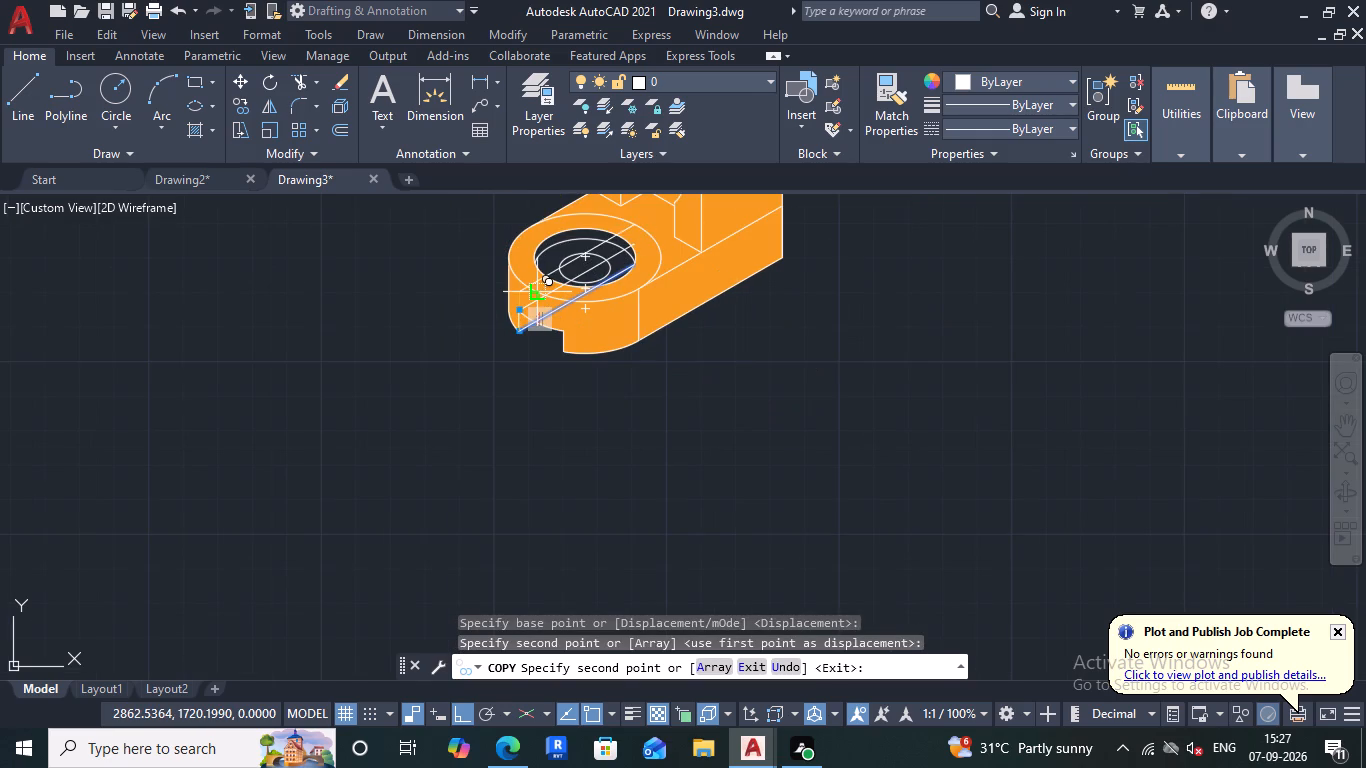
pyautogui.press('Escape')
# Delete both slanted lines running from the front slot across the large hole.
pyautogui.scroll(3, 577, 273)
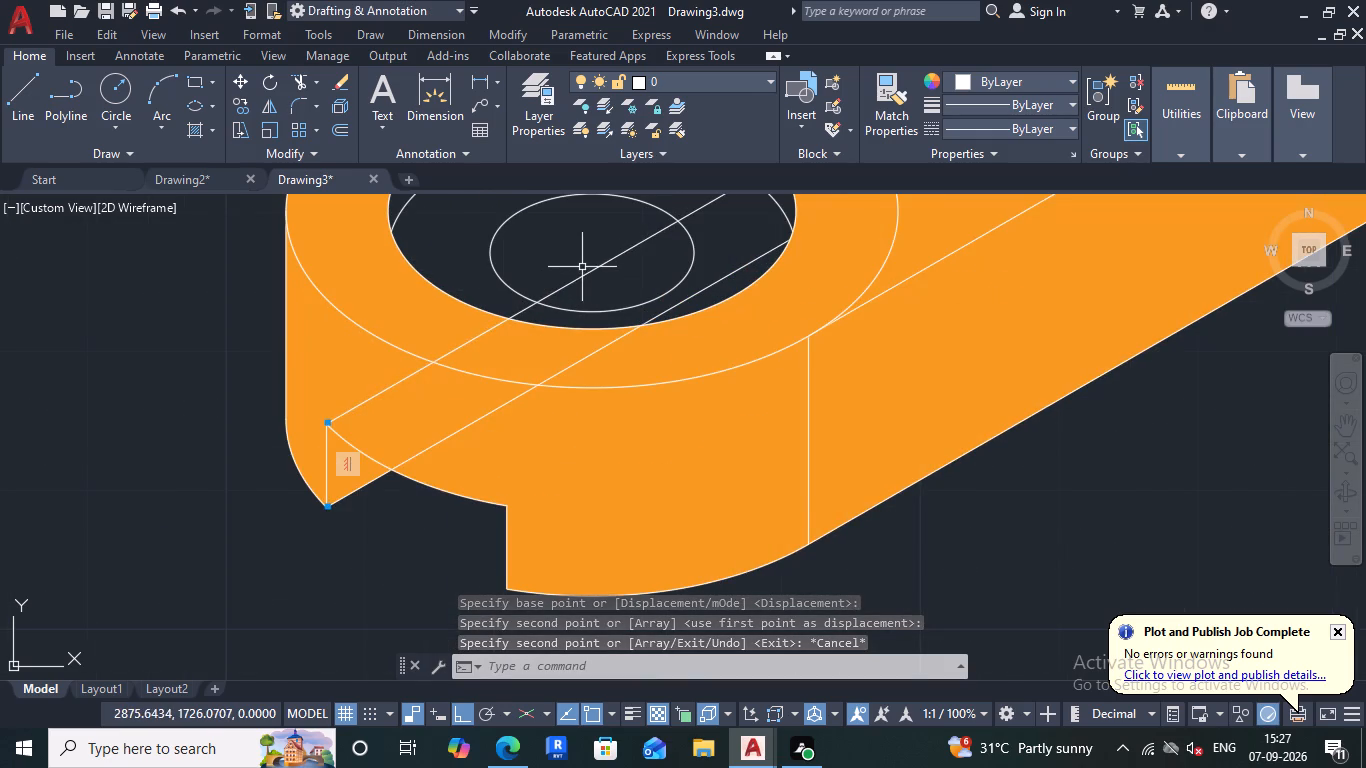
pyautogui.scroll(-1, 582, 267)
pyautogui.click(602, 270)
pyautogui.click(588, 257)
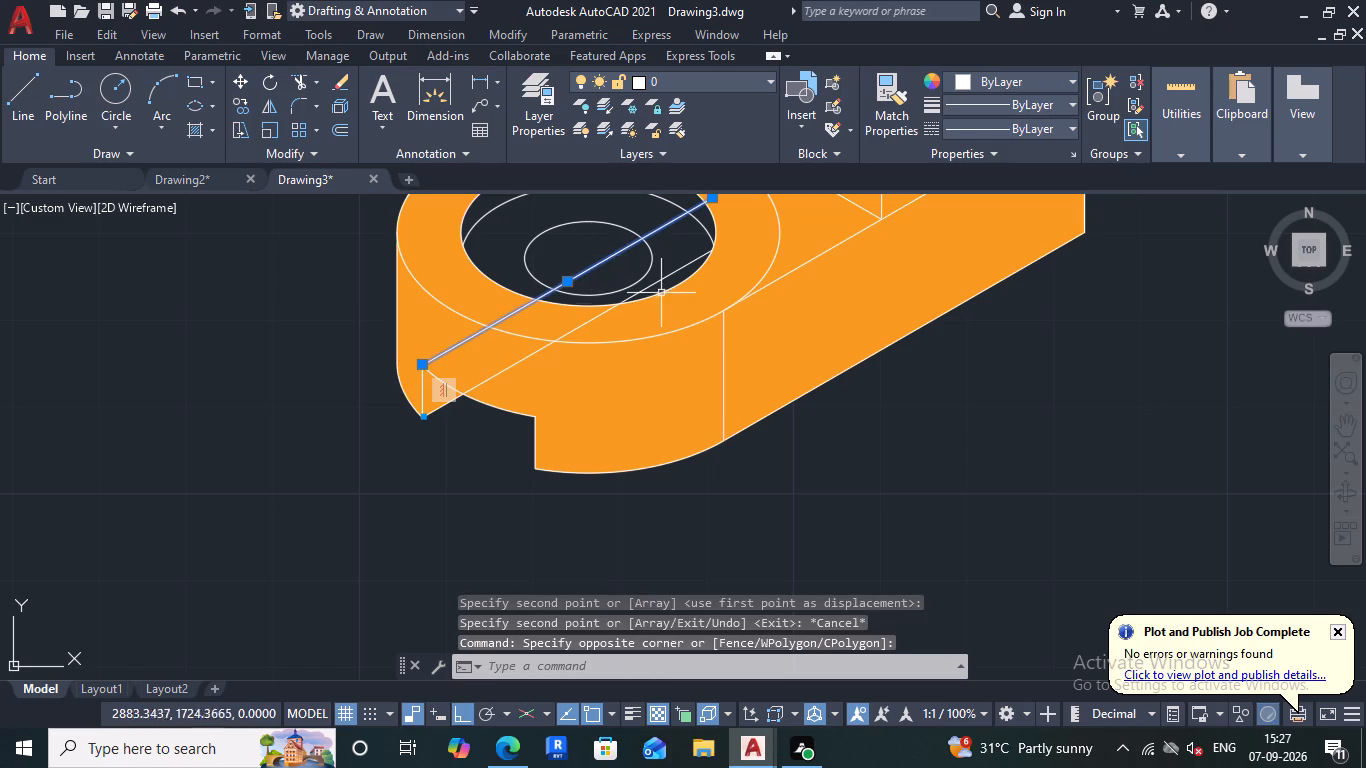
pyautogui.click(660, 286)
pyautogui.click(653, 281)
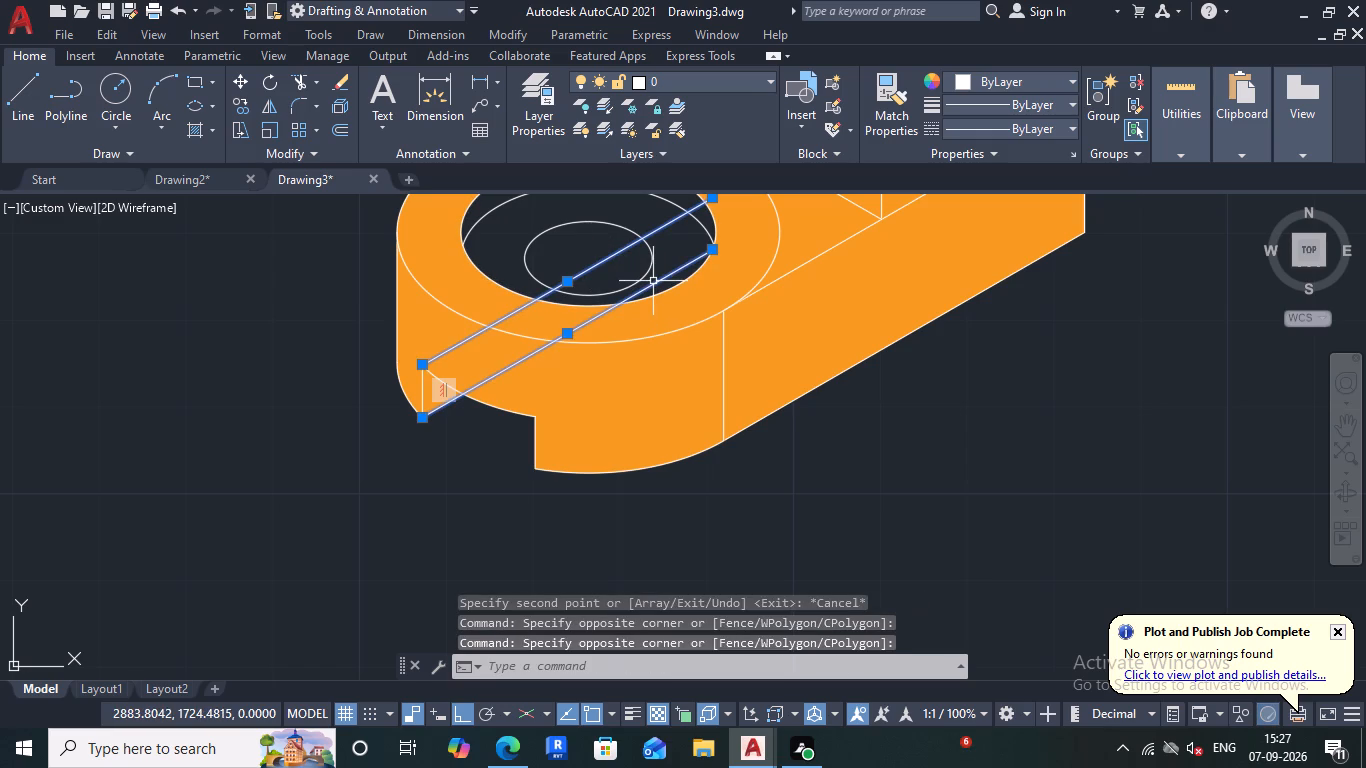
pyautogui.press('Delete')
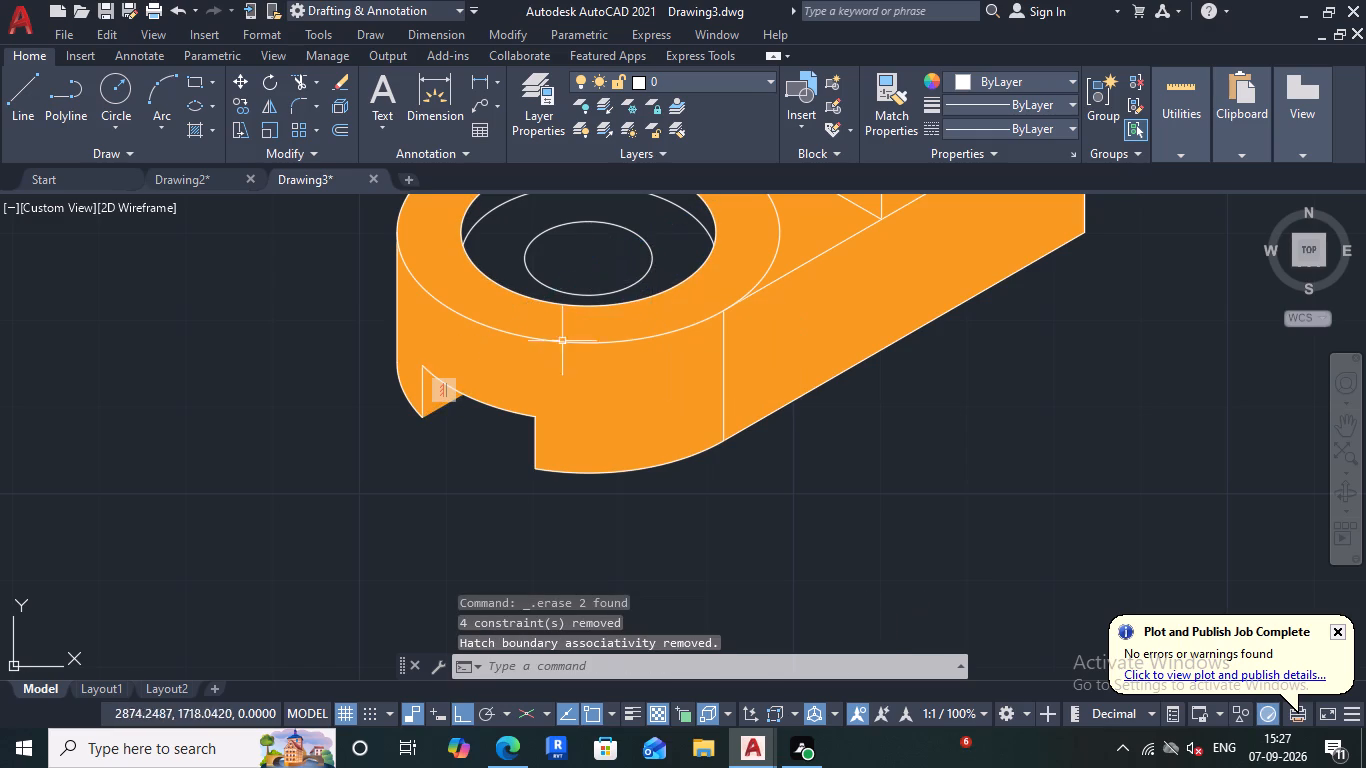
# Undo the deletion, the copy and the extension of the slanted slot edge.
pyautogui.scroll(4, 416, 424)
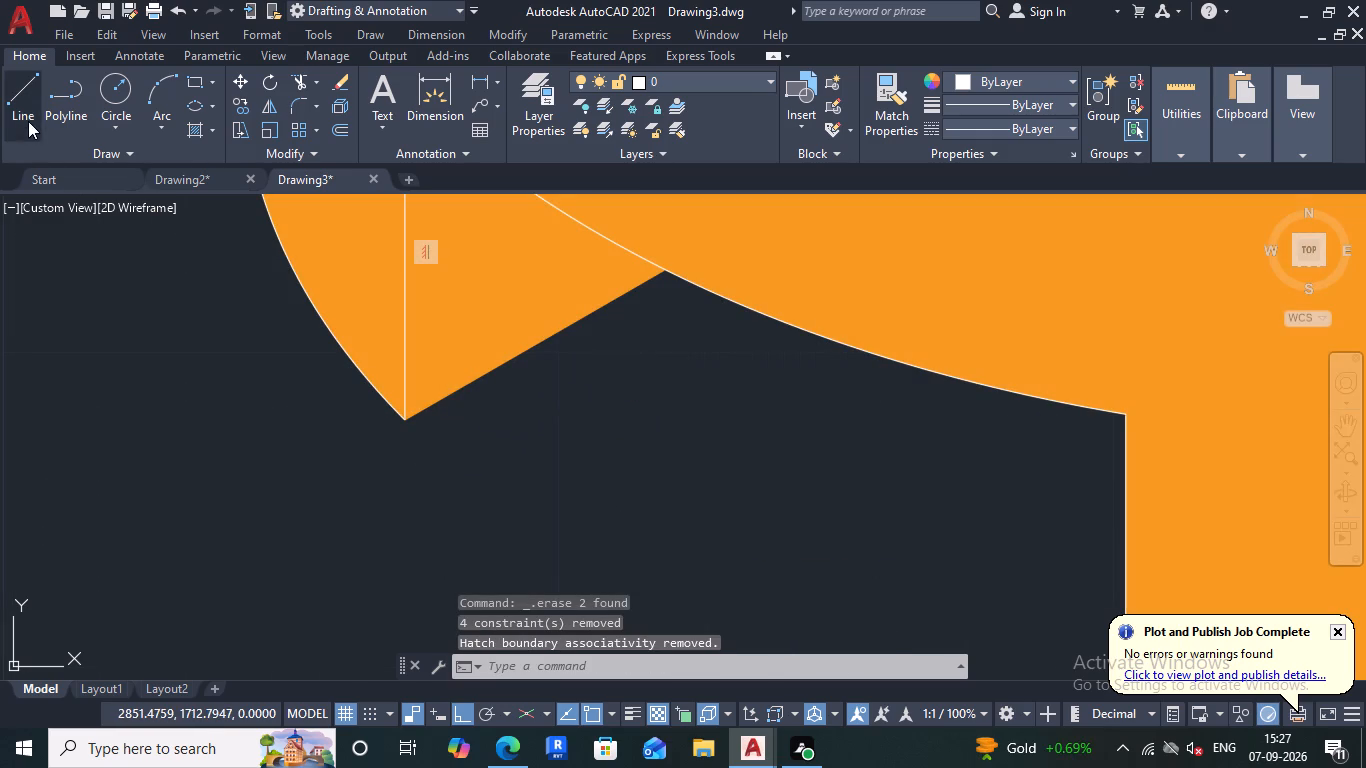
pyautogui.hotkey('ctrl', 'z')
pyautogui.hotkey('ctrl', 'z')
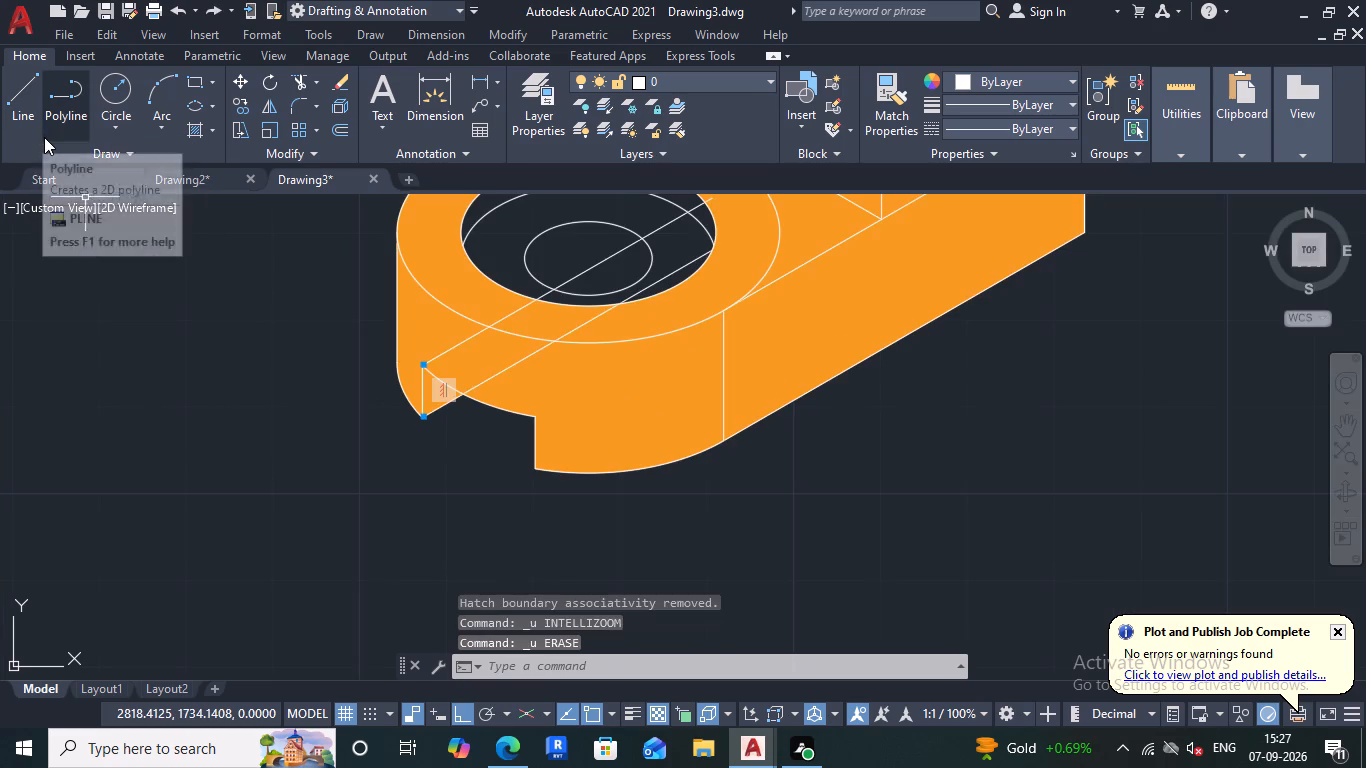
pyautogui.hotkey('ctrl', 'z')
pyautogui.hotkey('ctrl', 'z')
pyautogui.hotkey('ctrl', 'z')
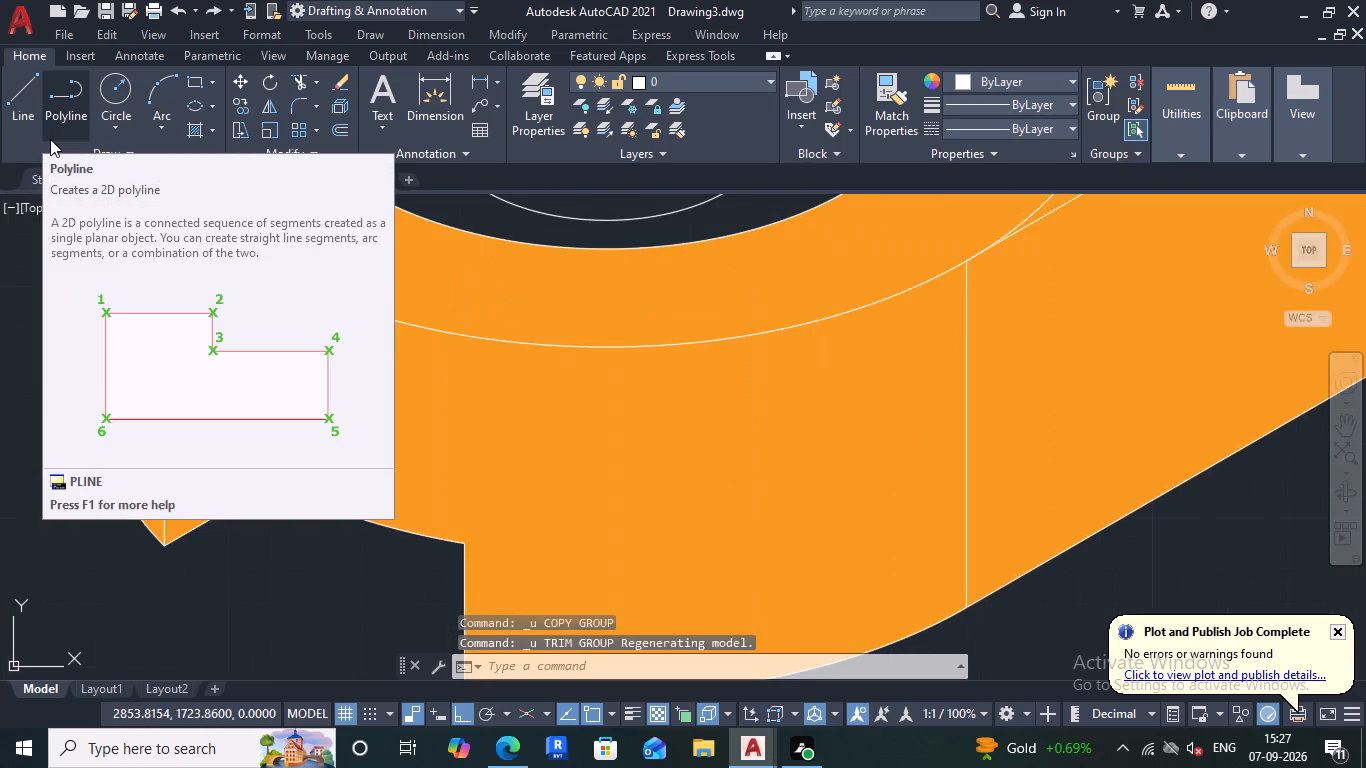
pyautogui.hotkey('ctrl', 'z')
# Hatch the inner surfaces of the upright's arched opening and the notch beside it with solid grey 147,149,152.
pyautogui.scroll(-2, 105, 176)
pyautogui.scroll(-3, 265, 363)
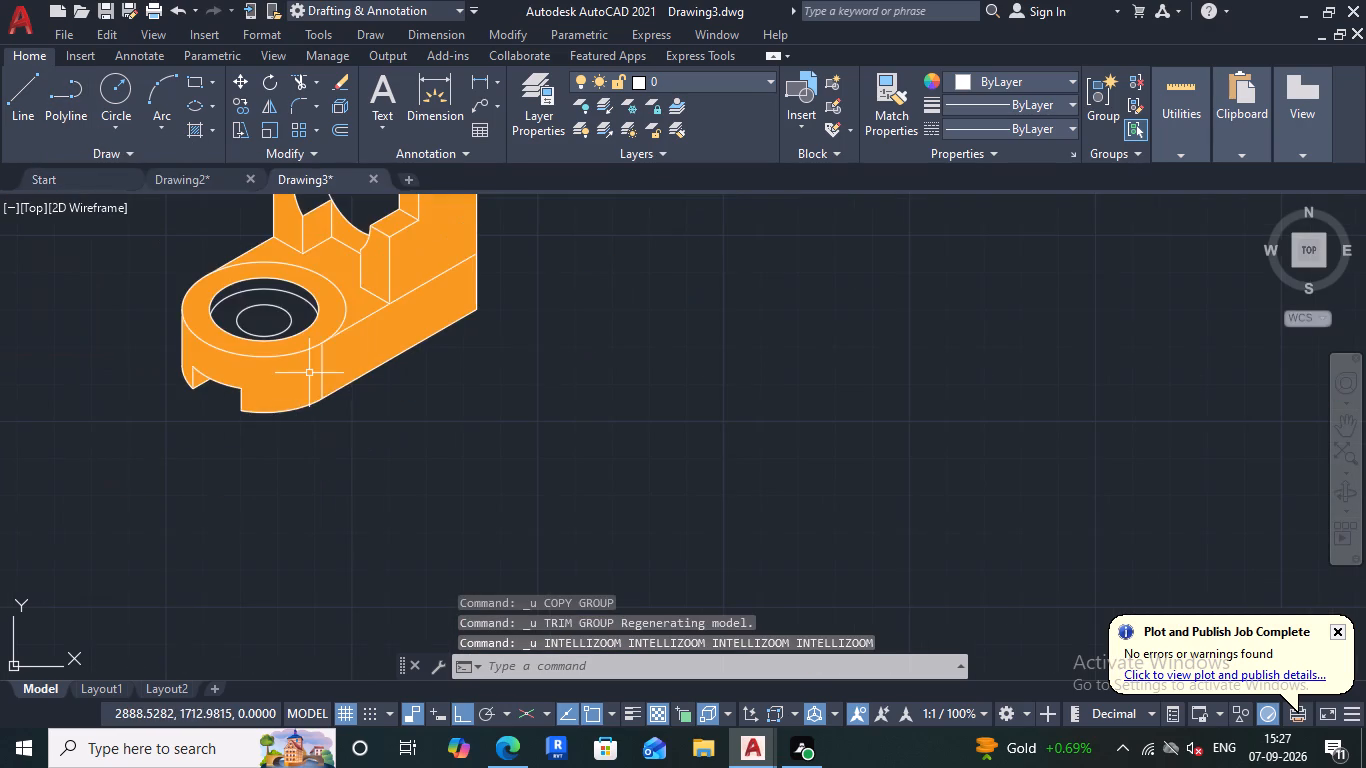
pyautogui.scroll(2, 204, 323)
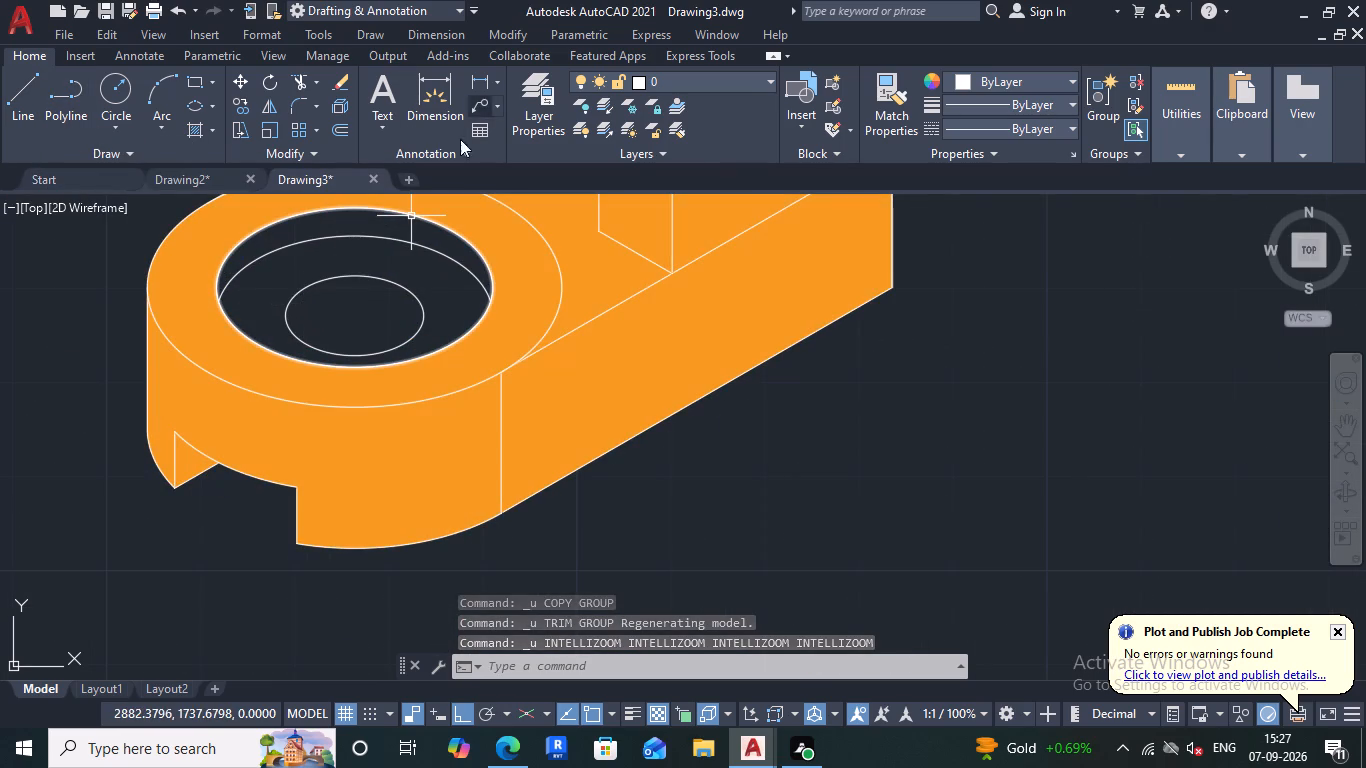
pyautogui.click(200, 132)
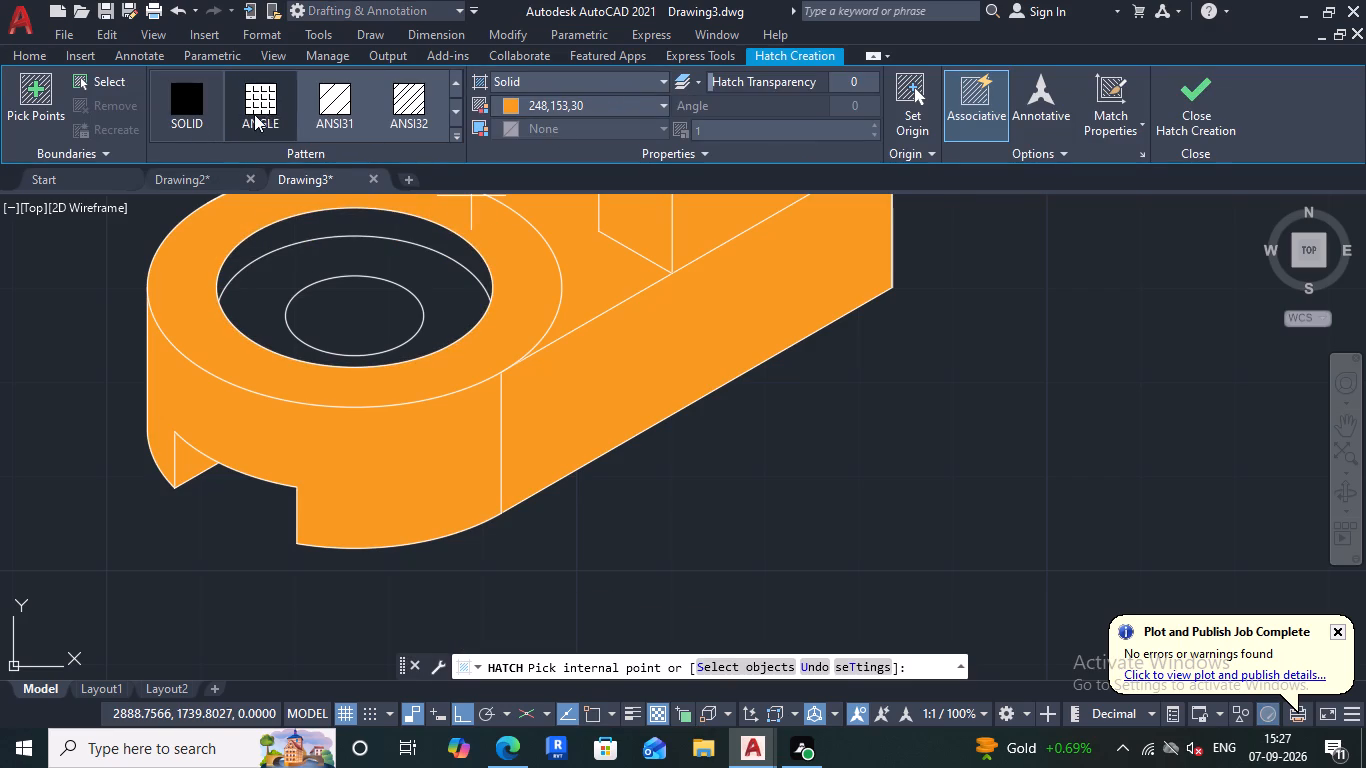
pyautogui.click(657, 109)
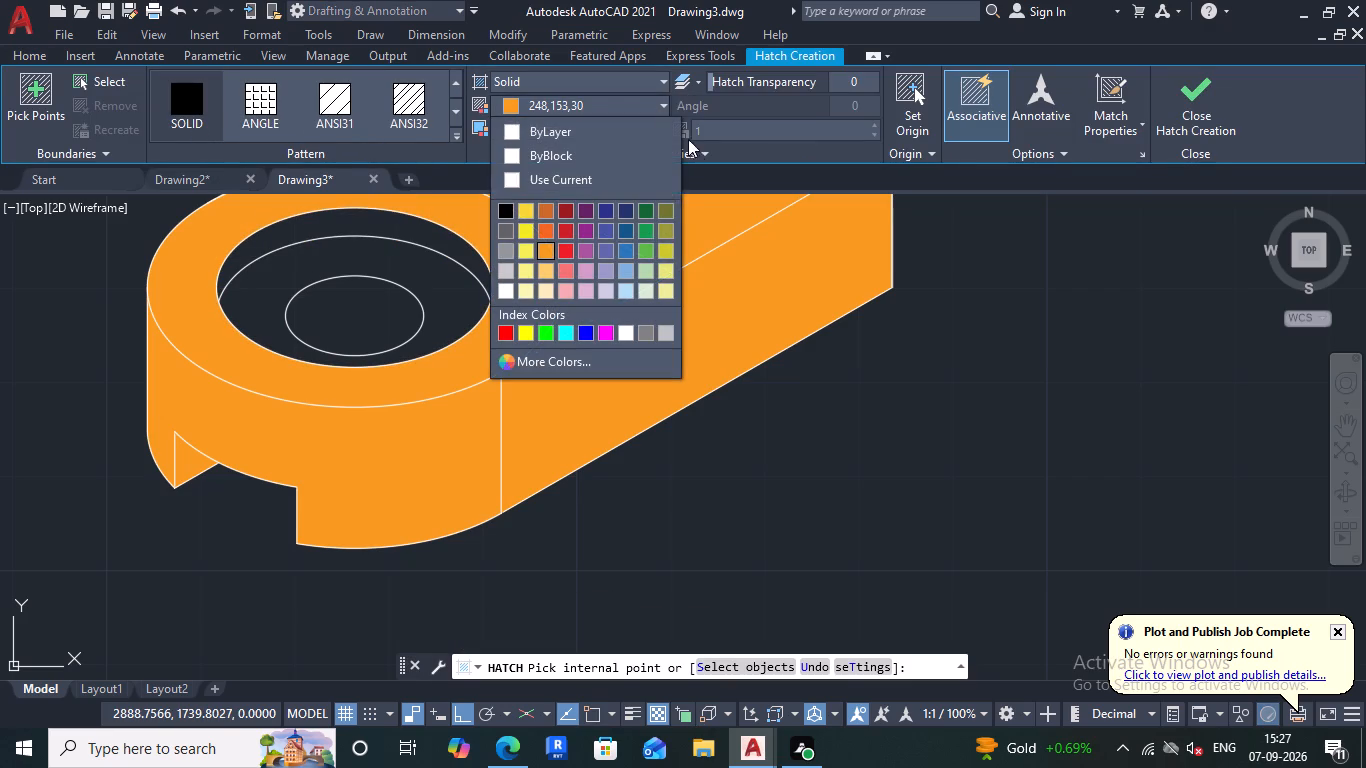
pyautogui.click(504, 251)
pyautogui.scroll(-3, 377, 264)
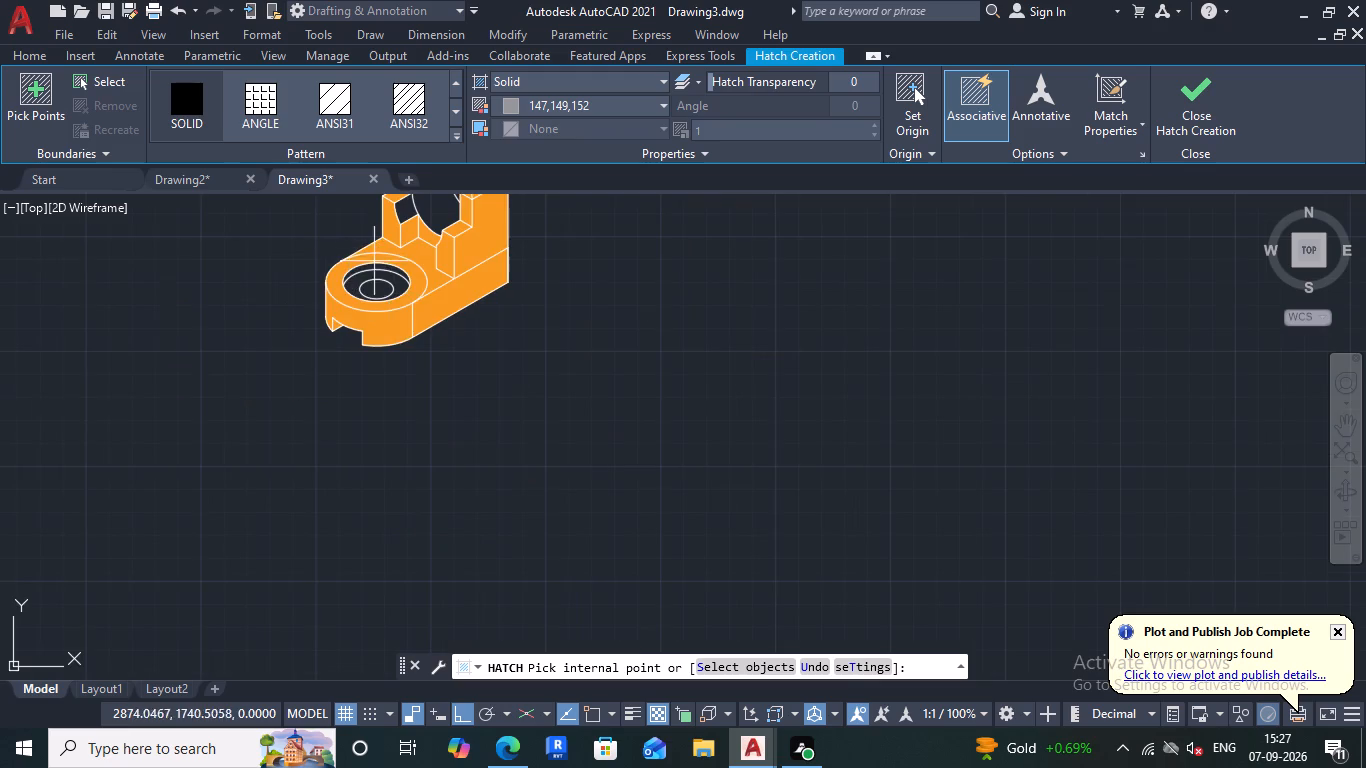
pyautogui.scroll(3, 380, 268)
pyautogui.moveTo(380, 268); pyautogui.dragTo(268, 518, button='middle')
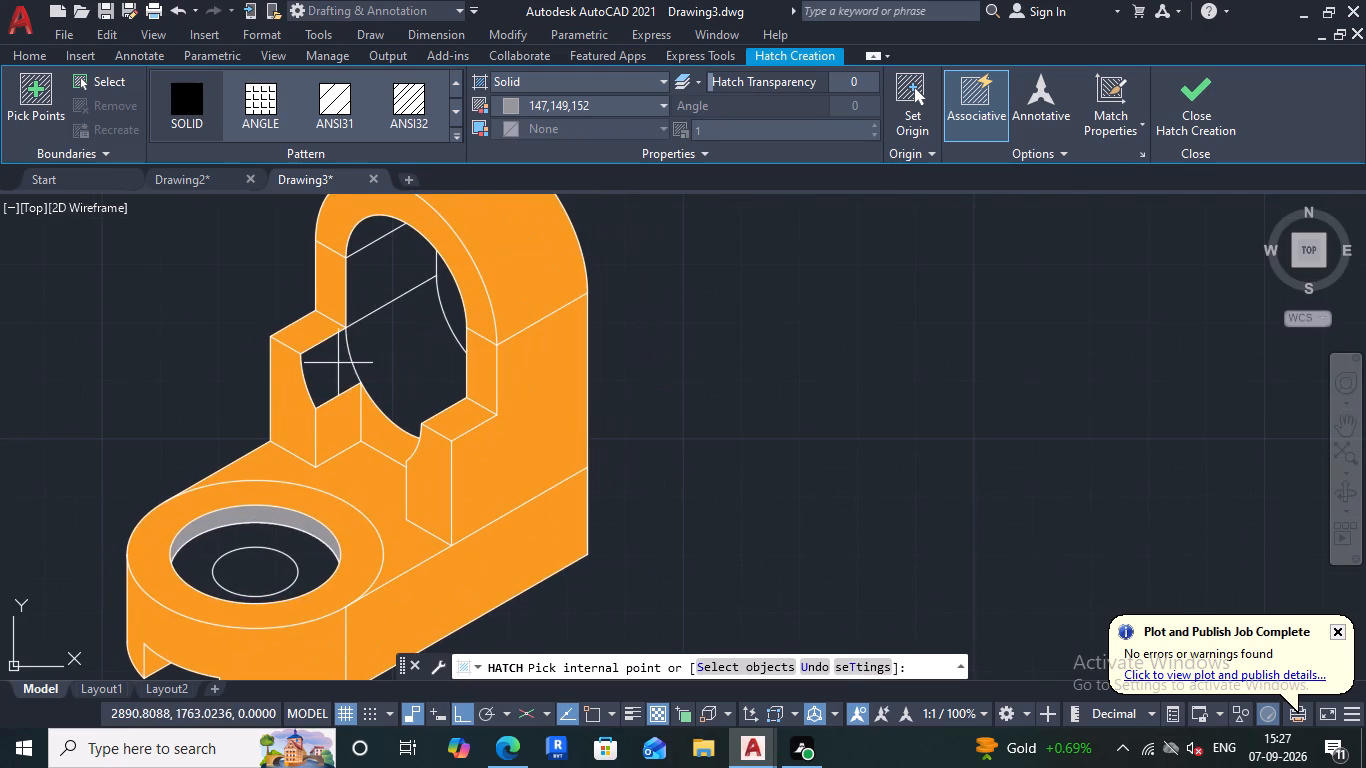
pyautogui.click(338, 364)
pyautogui.click(390, 360)
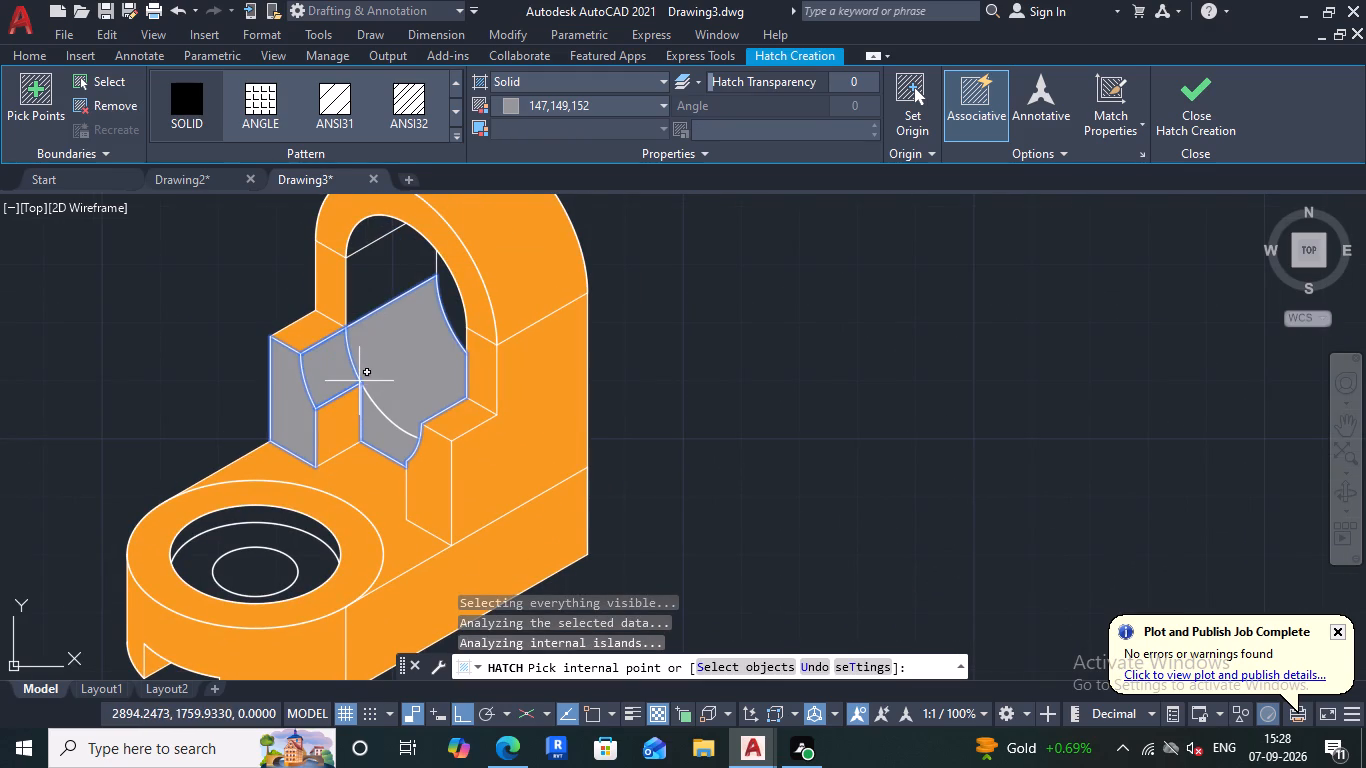
pyautogui.hotkey('ctrl', 'z')
pyautogui.click(385, 339)
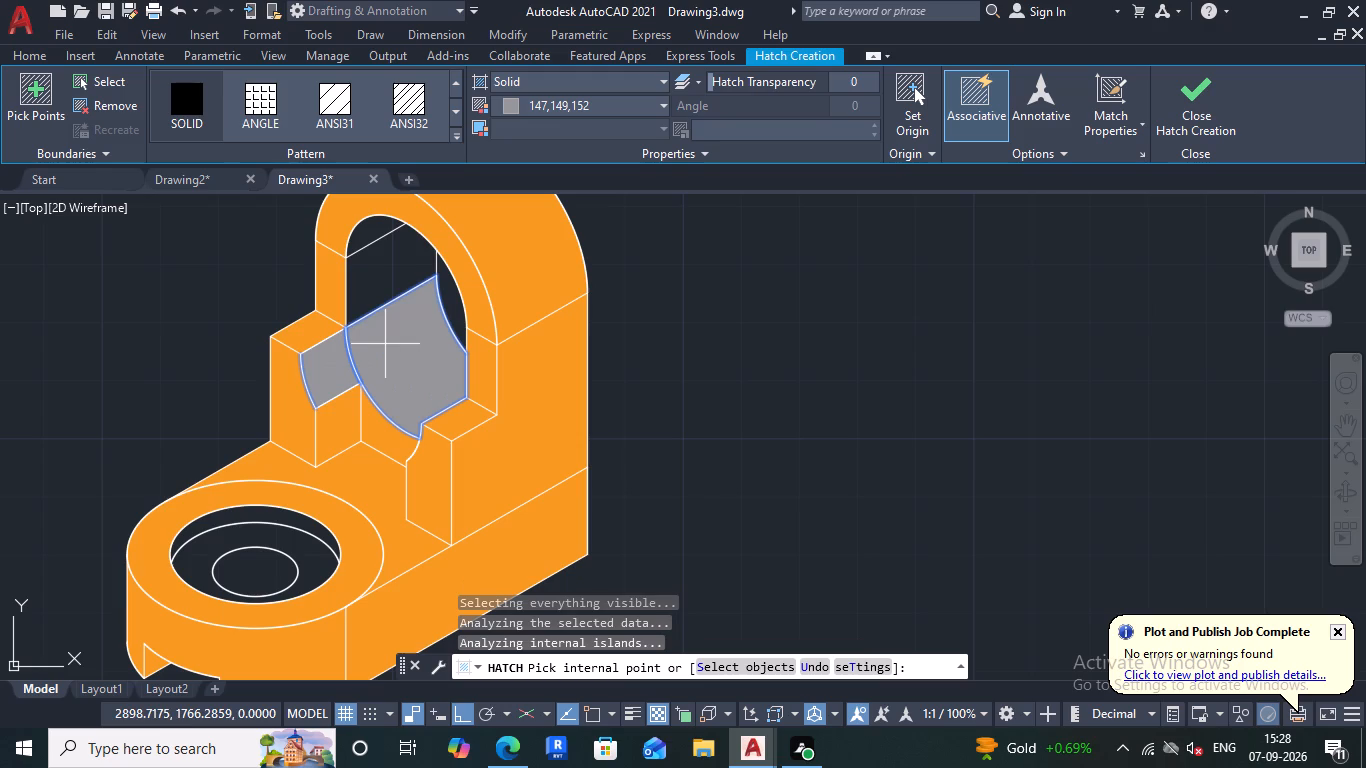
pyautogui.click(372, 291)
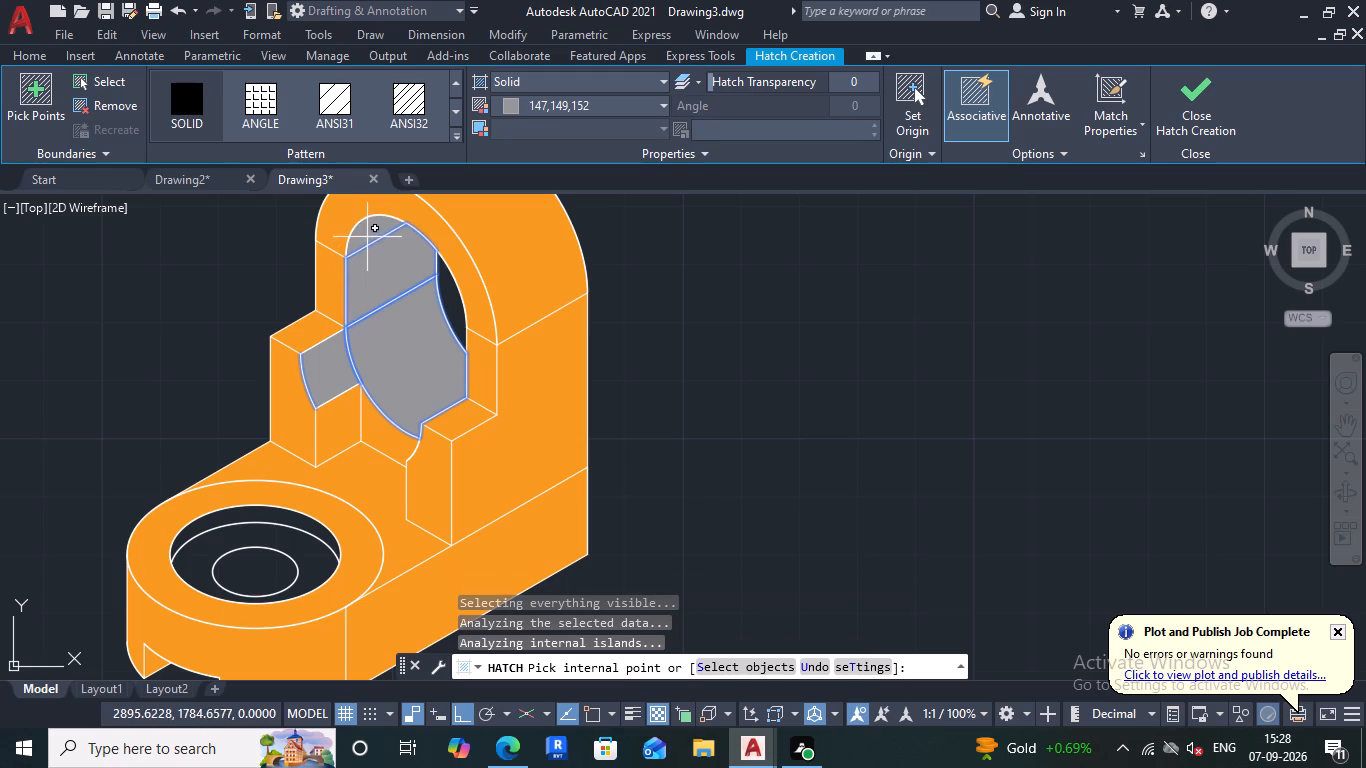
pyautogui.click(366, 236)
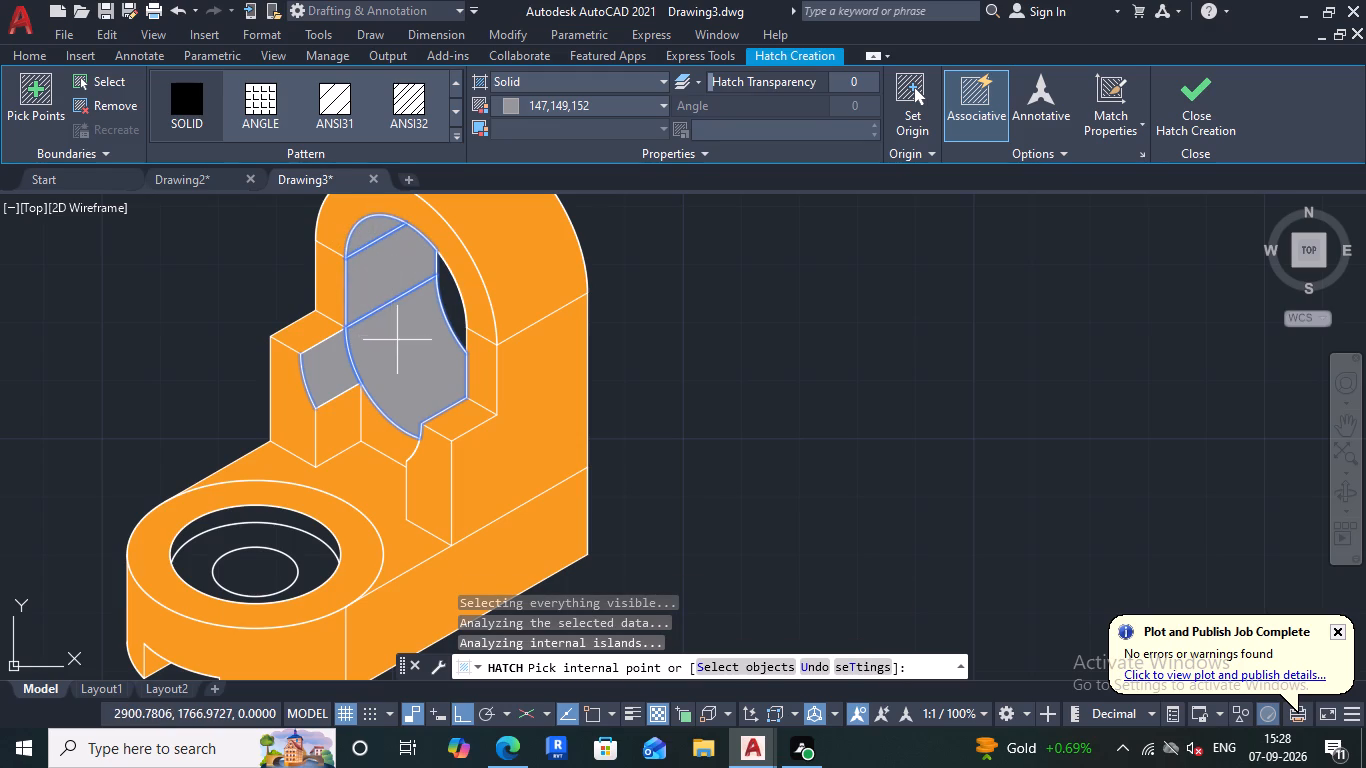
# Hatch the large hole's upper inner wall and its recessed floor around the small hole with solid grey 147,149,152.
pyautogui.scroll(-2, 397, 342)
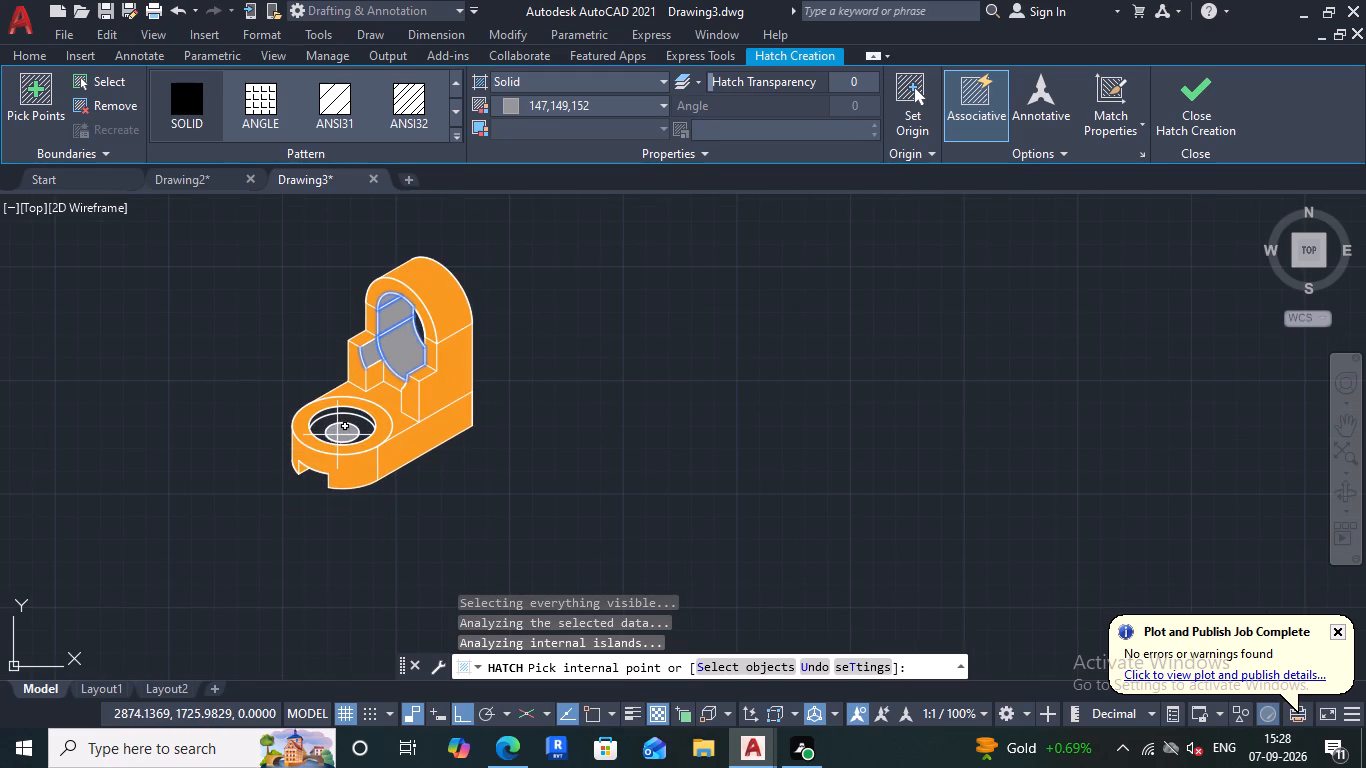
pyautogui.scroll(4, 337, 435)
pyautogui.doubleClick(273, 296)
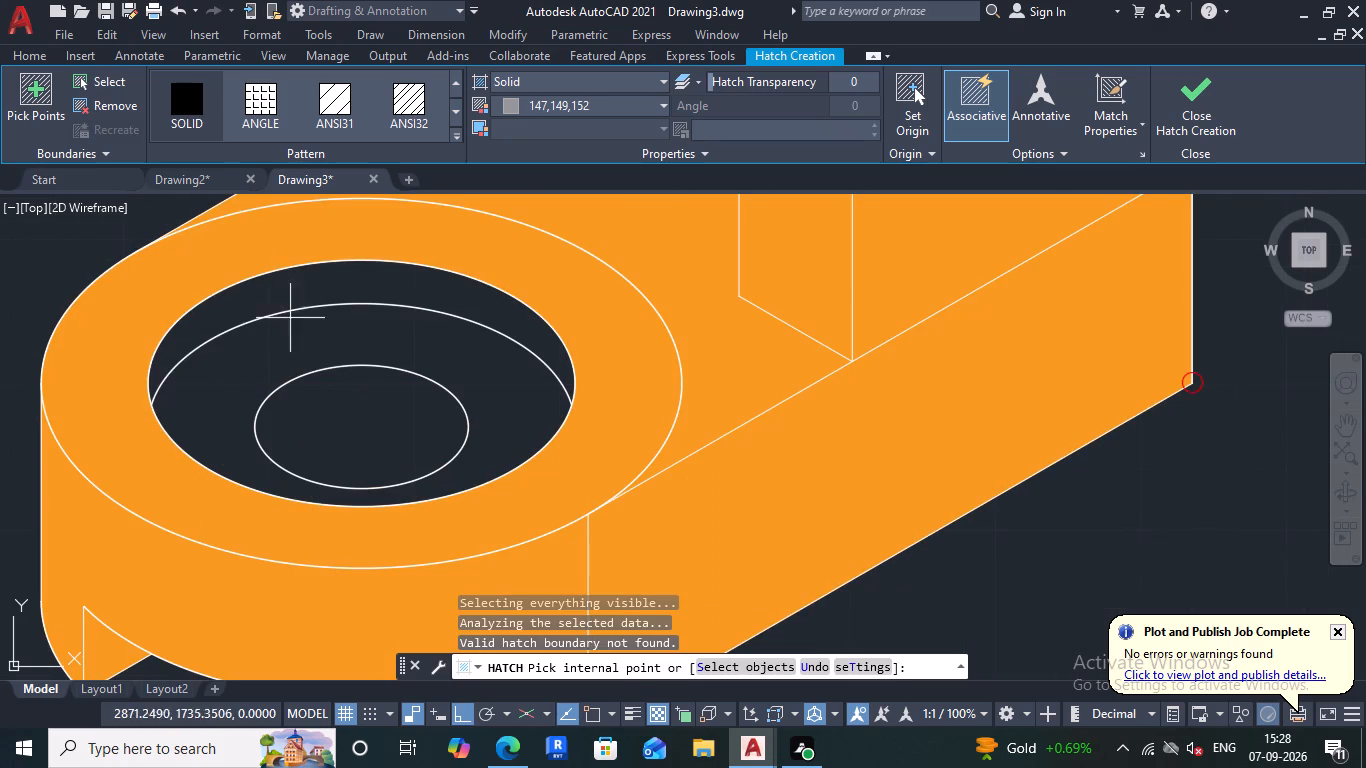
pyautogui.click(274, 371)
pyautogui.click(274, 354)
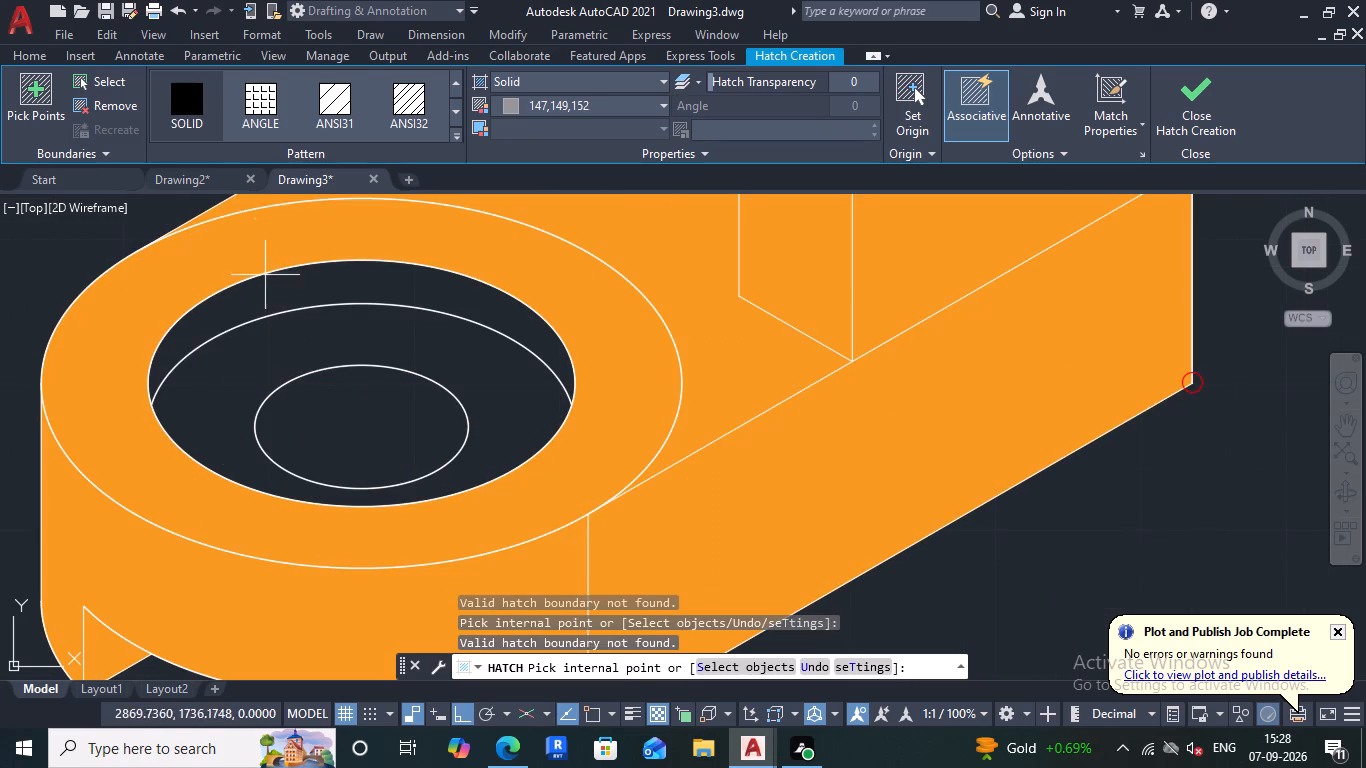
pyautogui.click(517, 105)
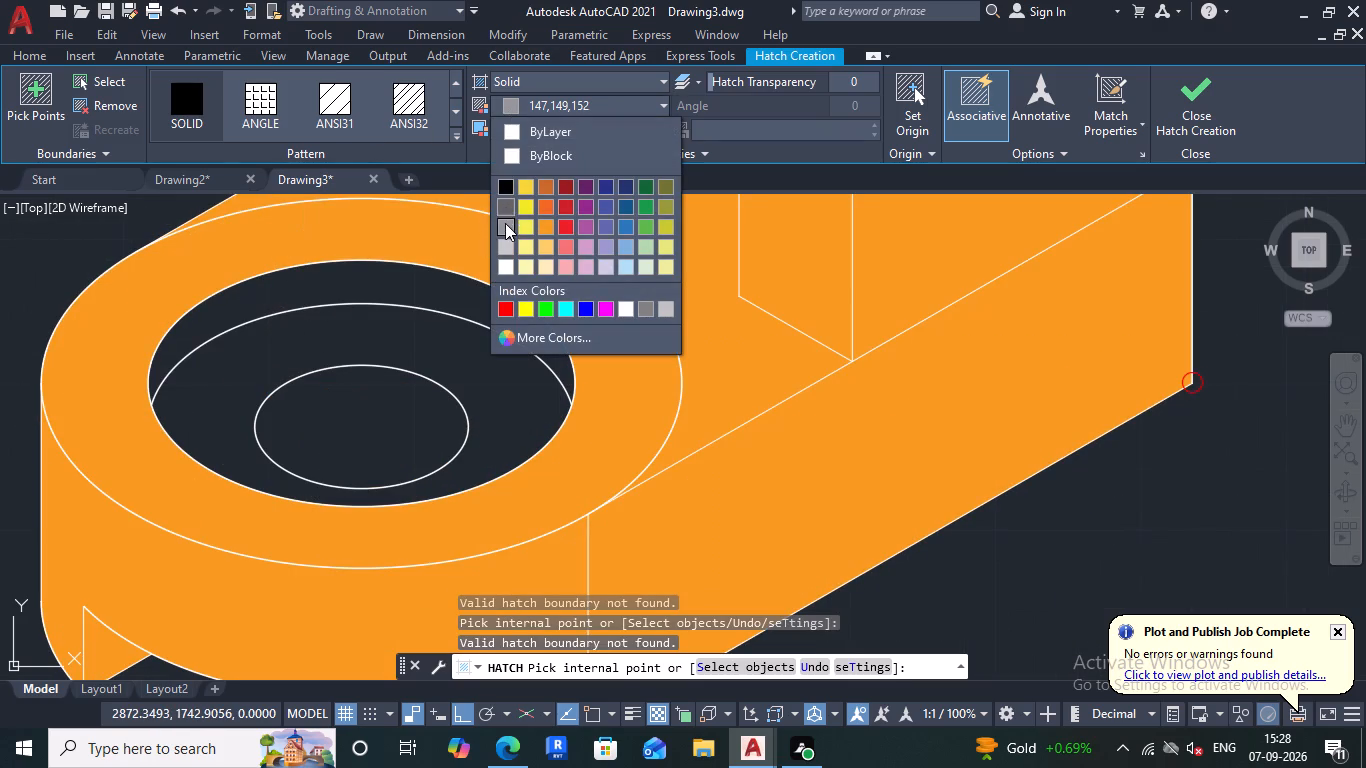
pyautogui.click(505, 223)
pyautogui.click(326, 292)
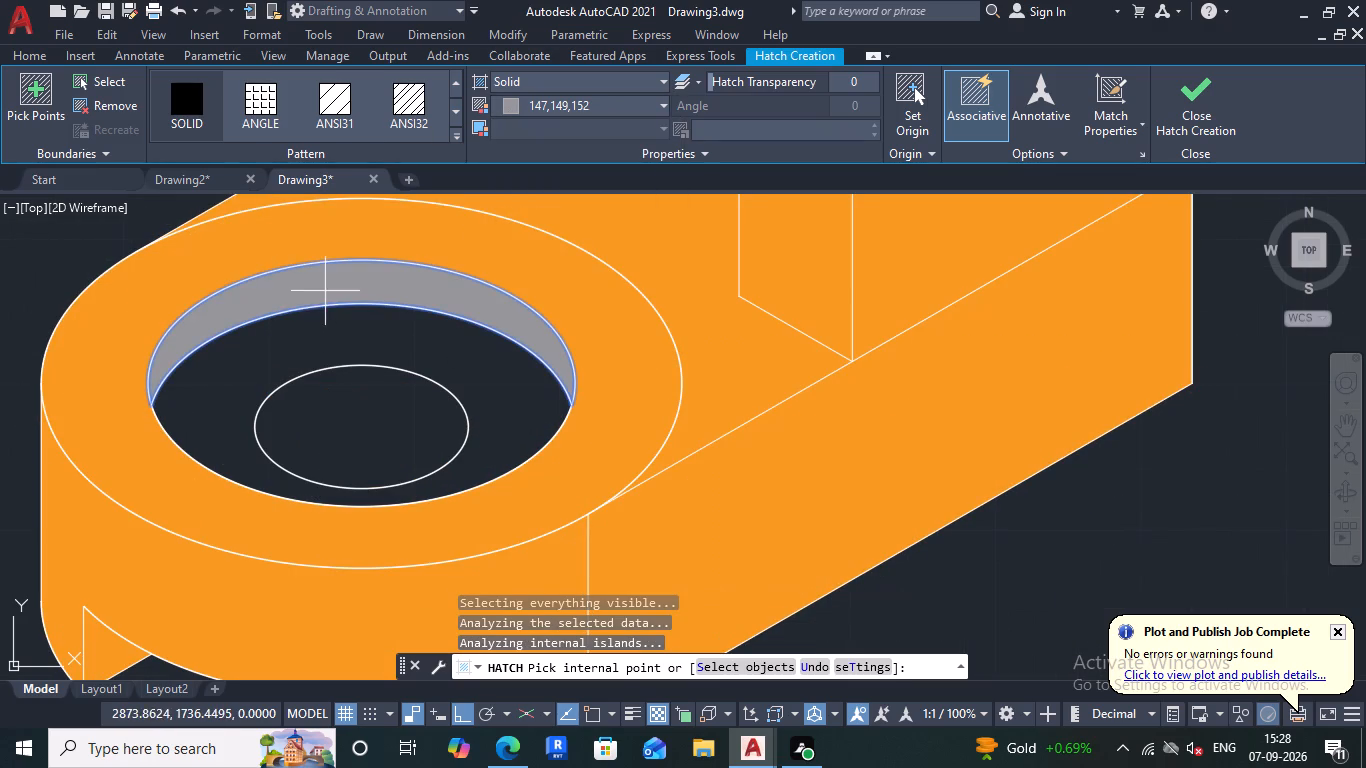
pyautogui.click(304, 334)
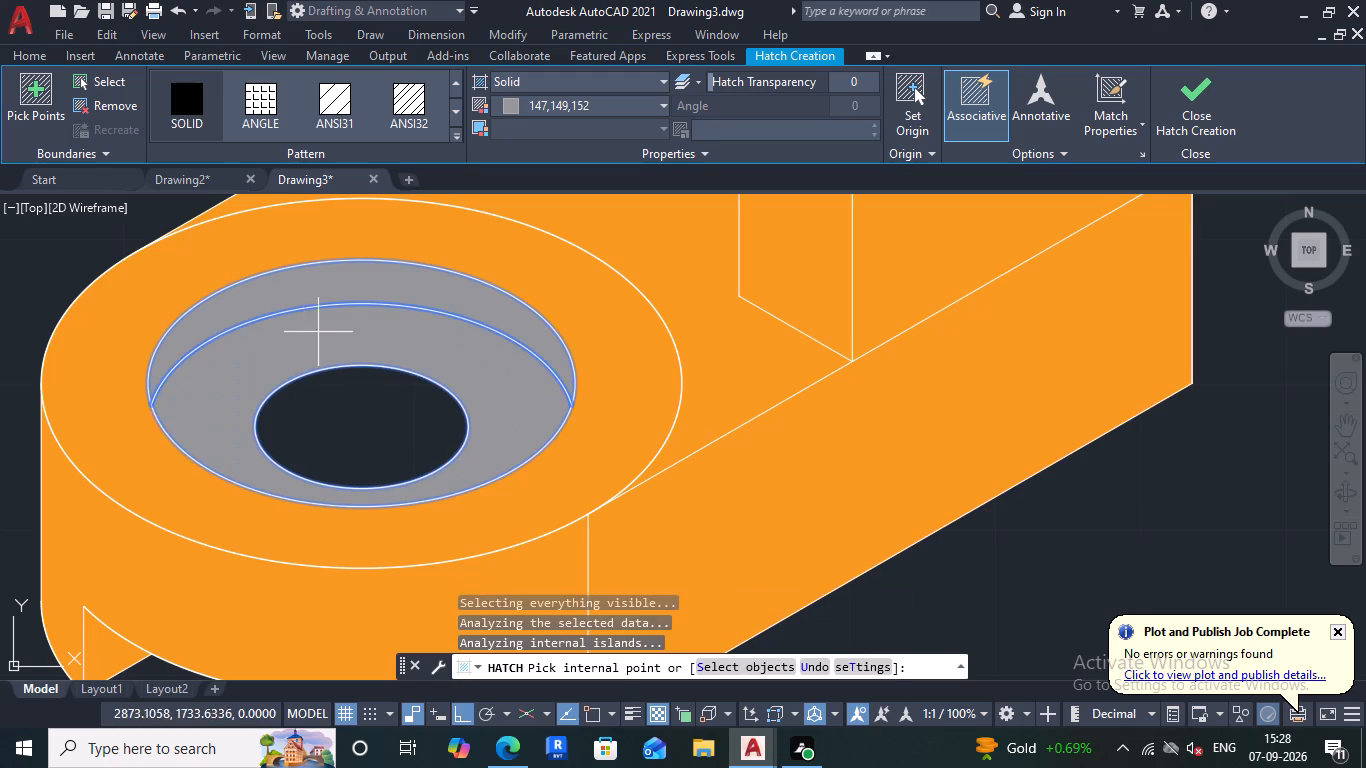
pyautogui.scroll(-3, 363, 335)
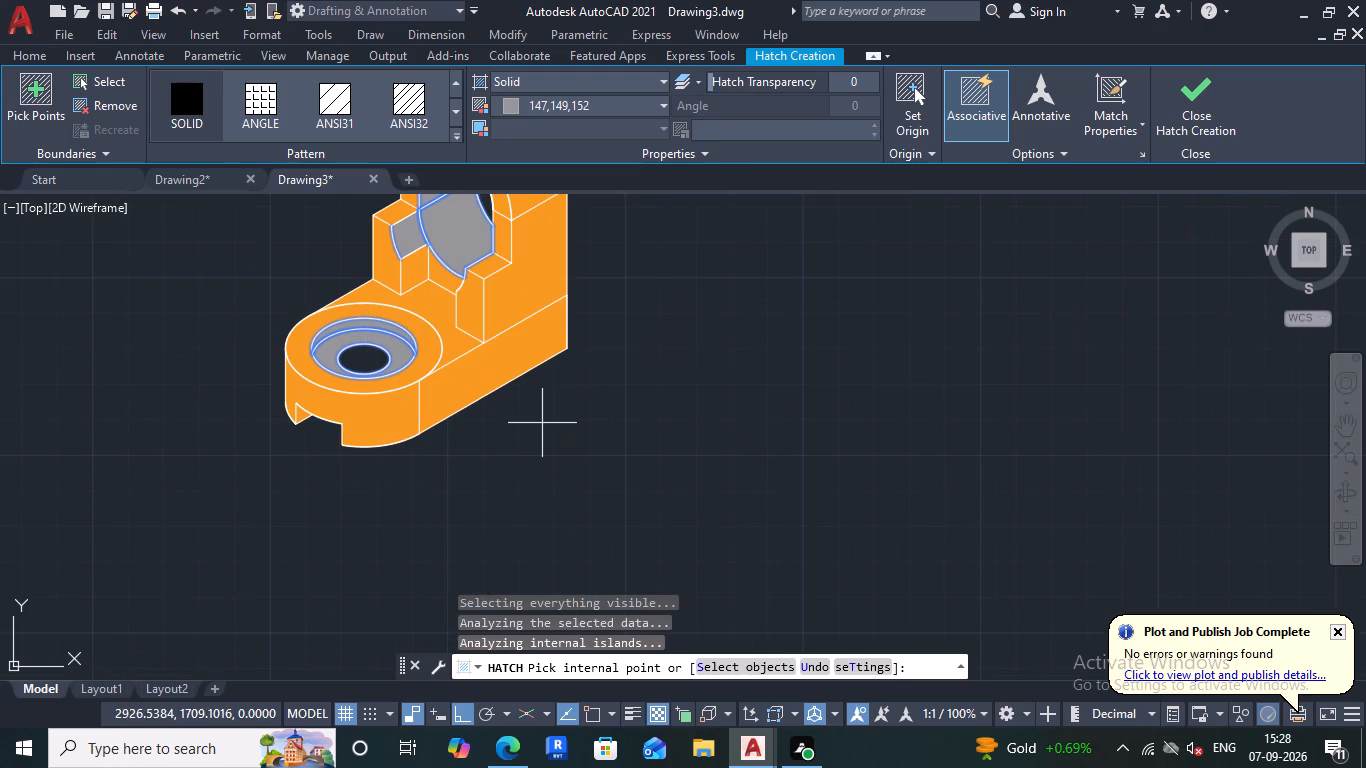
pyautogui.scroll(1, 352, 360)
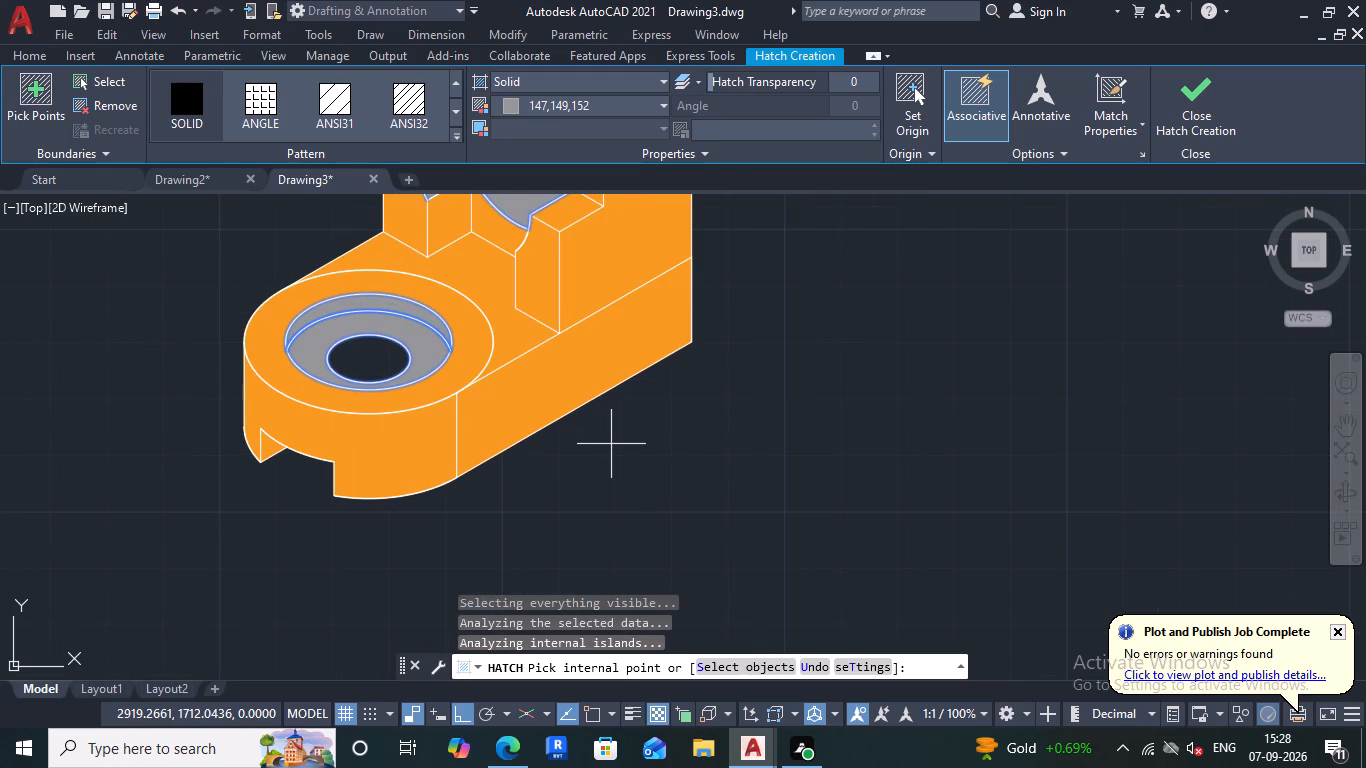
pyautogui.press('Escape')
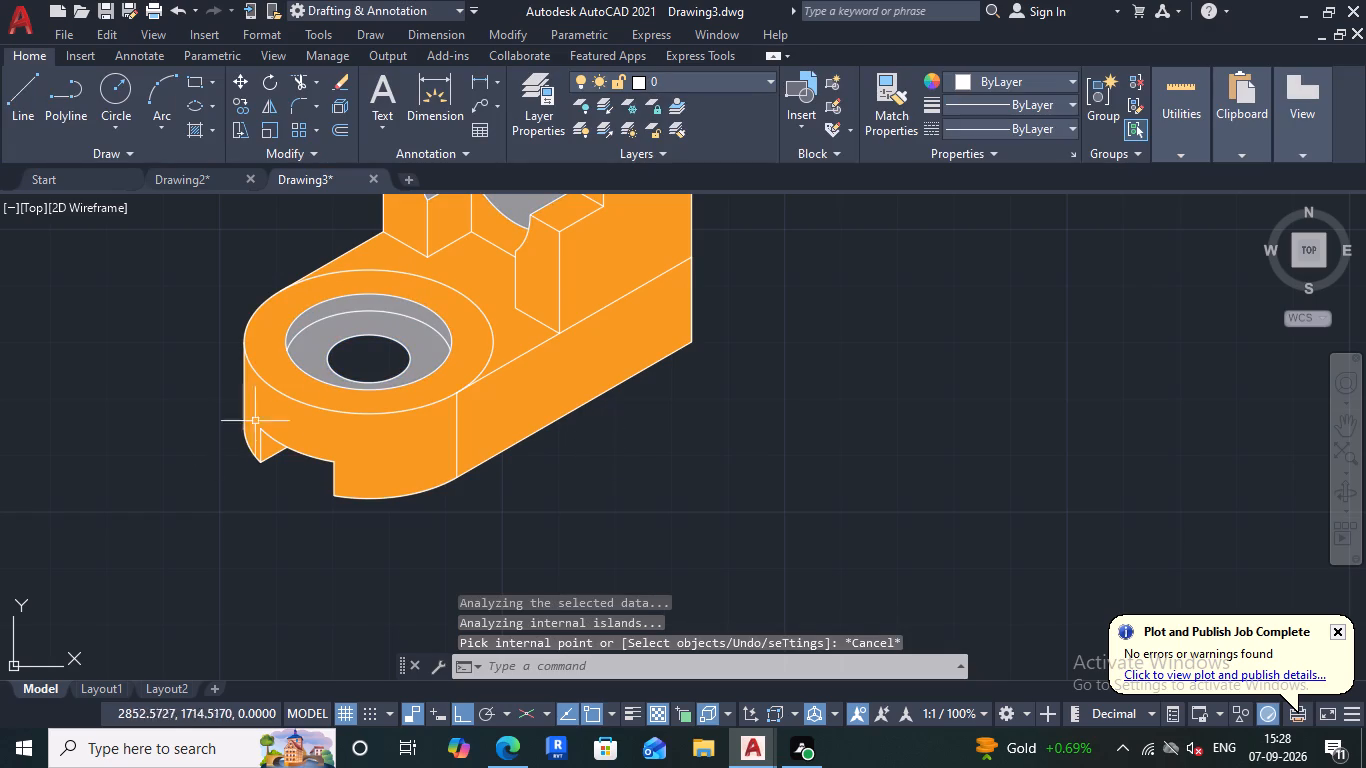
# Copy the small hole's ellipse from its centre 6 units straight down.
pyautogui.scroll(3, 375, 362)
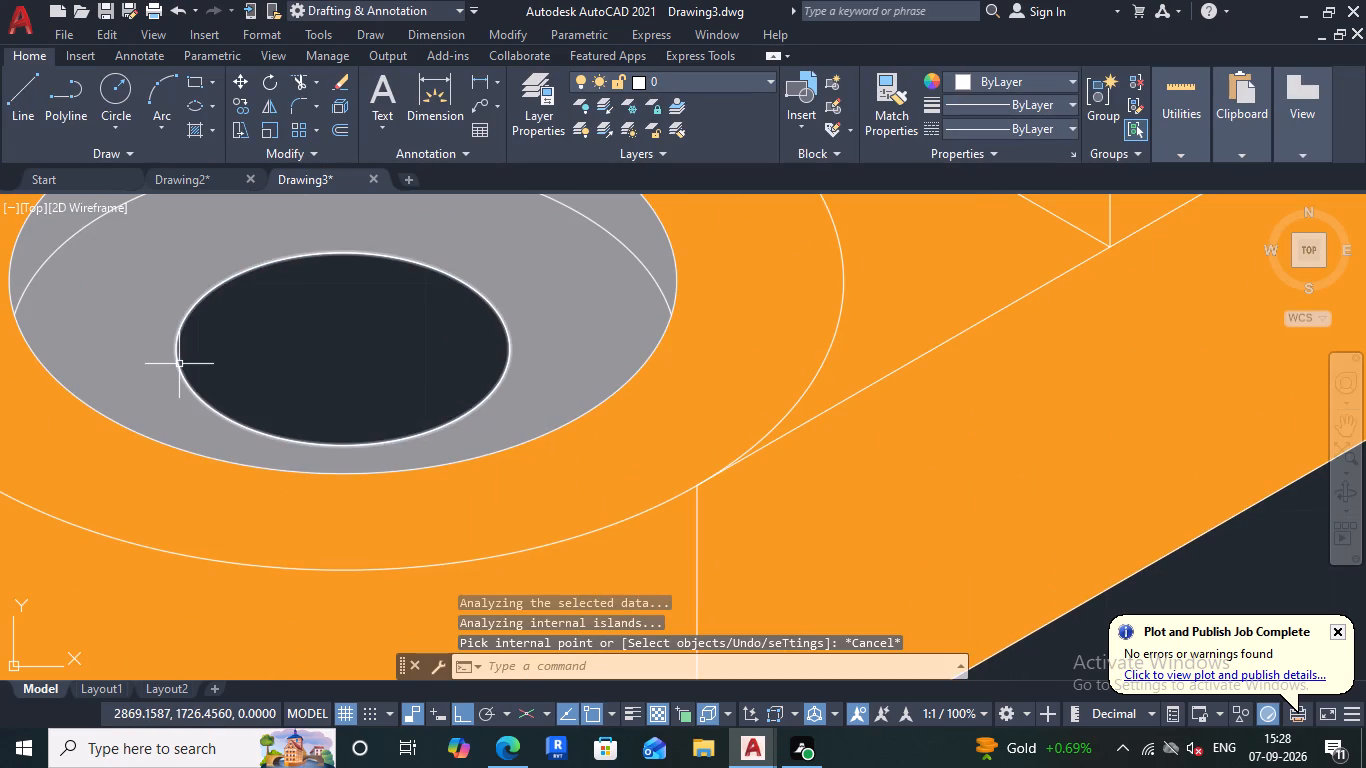
pyautogui.click(179, 364)
pyautogui.click(239, 100)
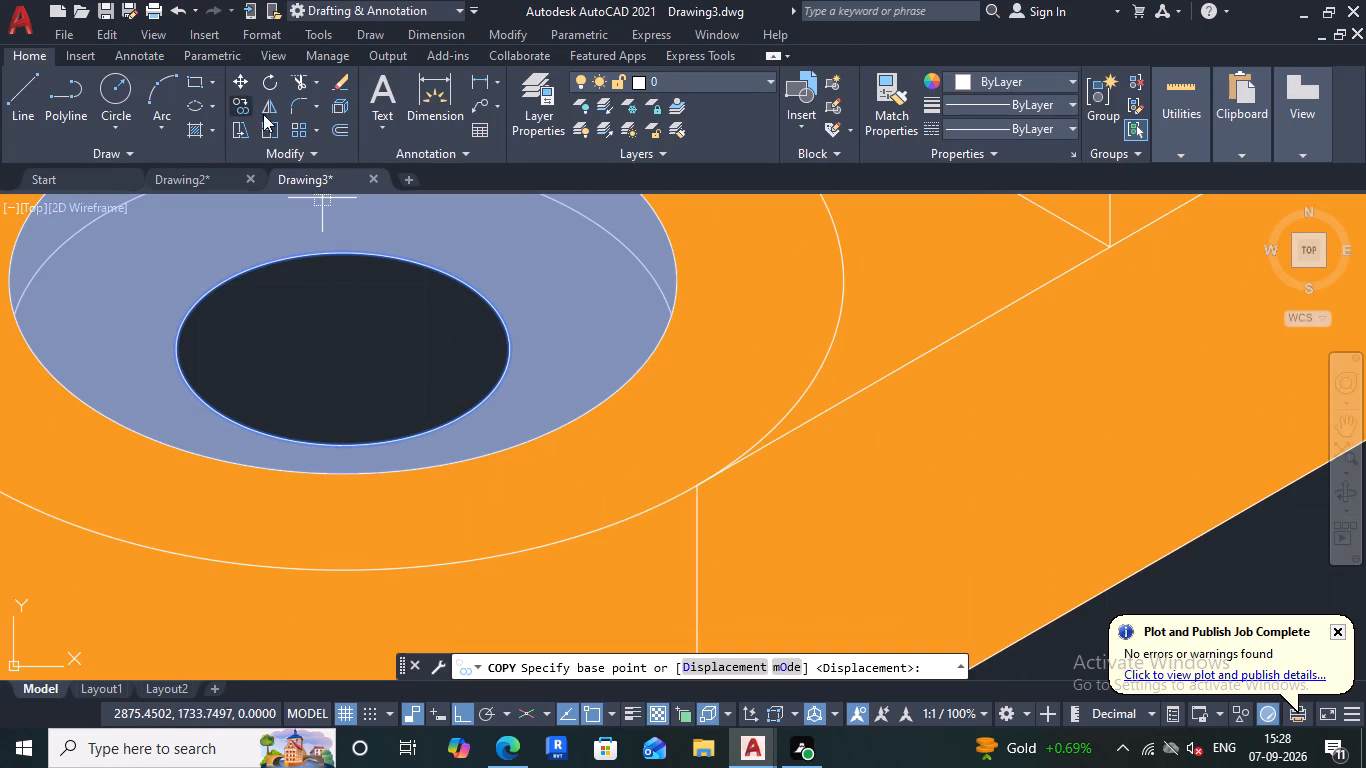
pyautogui.click(343, 357)
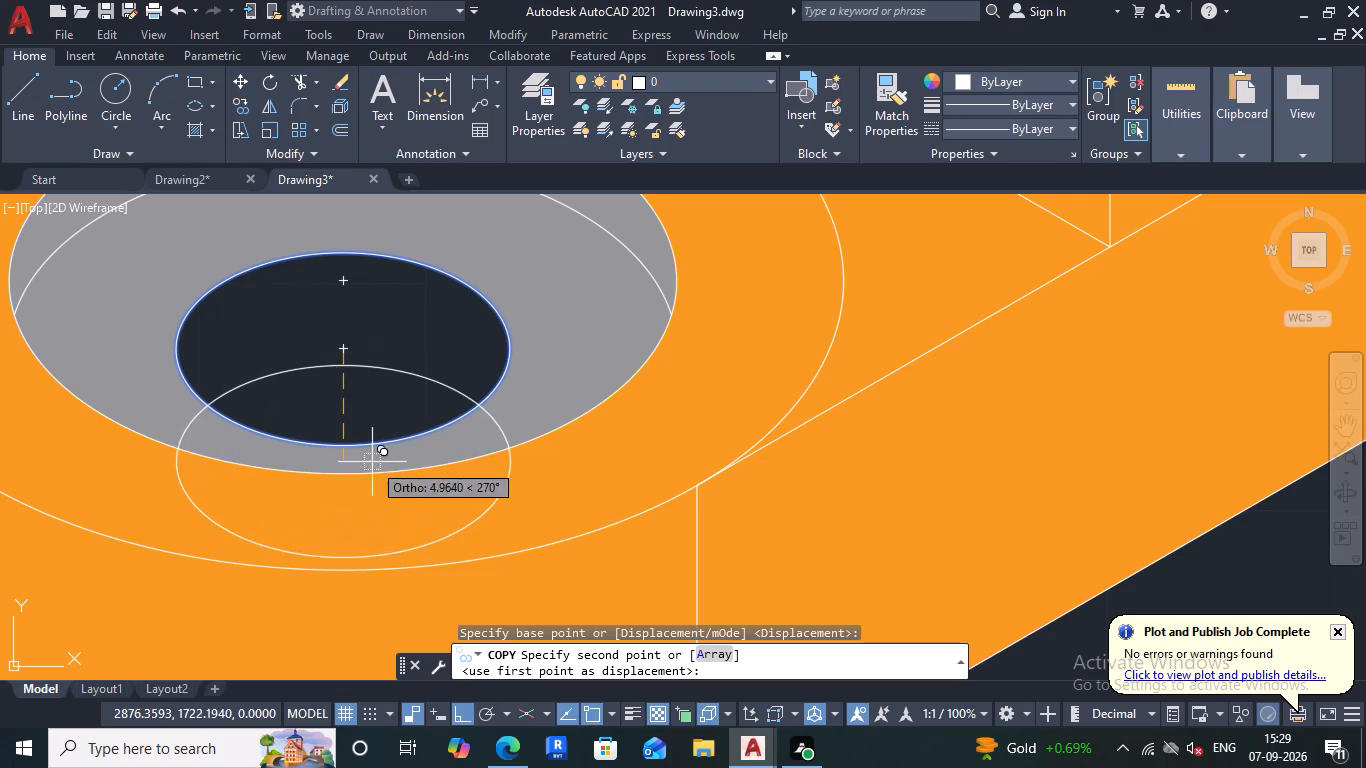
pyautogui.press('6')
pyautogui.press('Return')
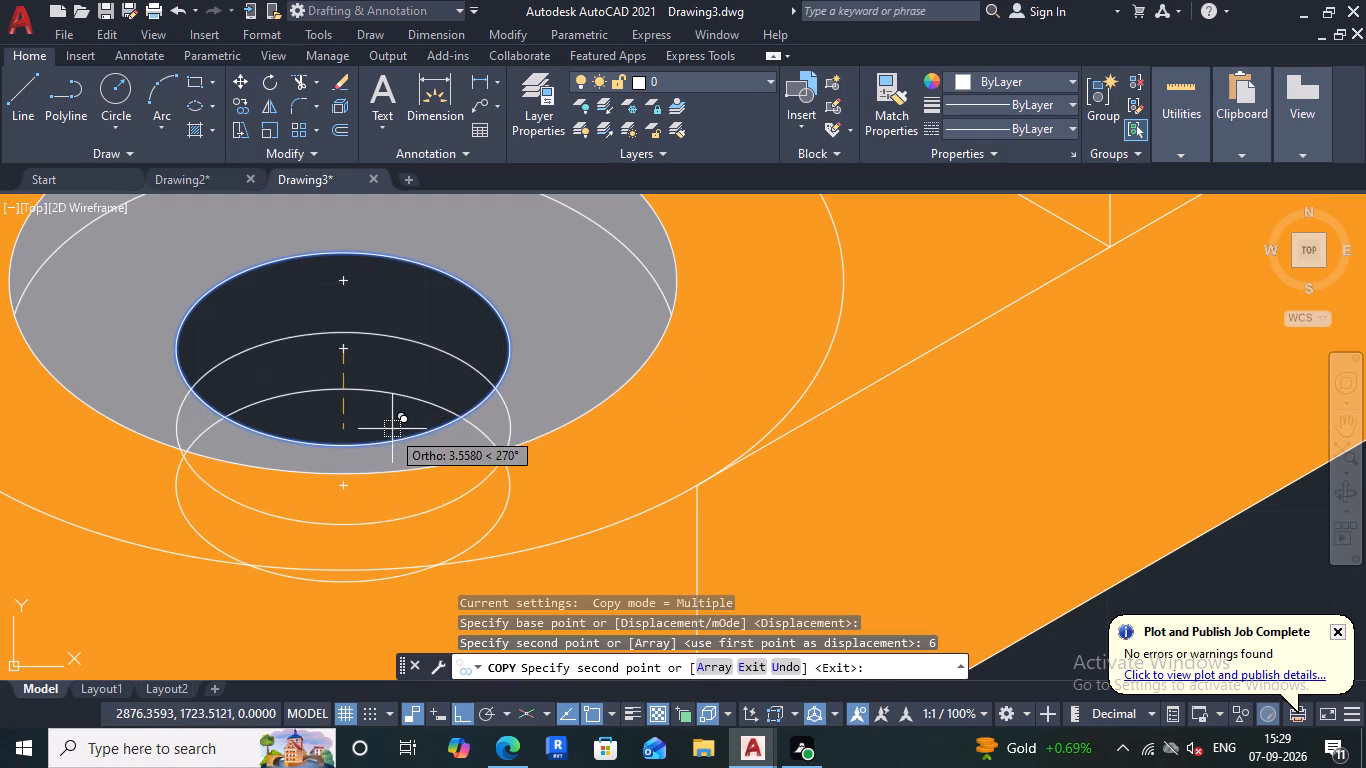
pyautogui.scroll(-3, 391, 431)
pyautogui.scroll(3, 433, 460)
pyautogui.scroll(-2, 433, 460)
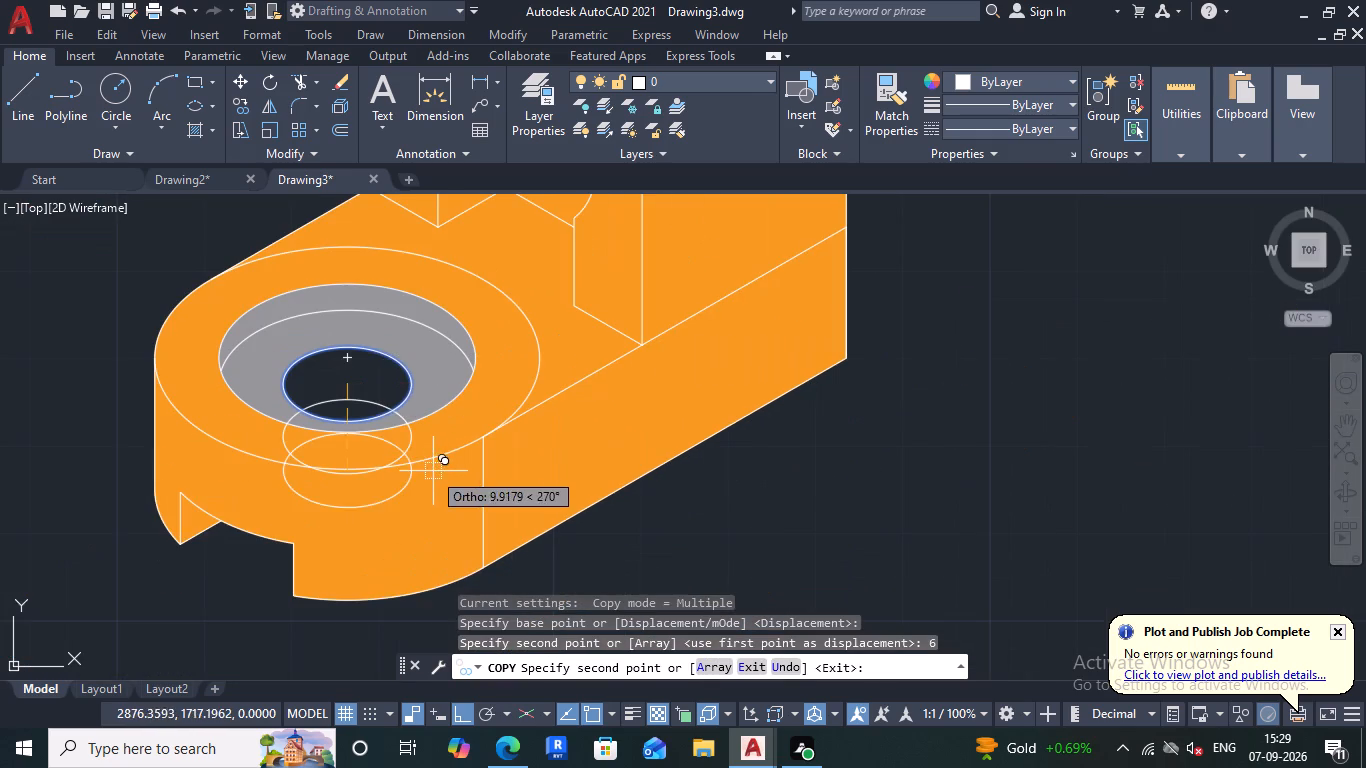
pyautogui.hotkey('ctrl', 'z')
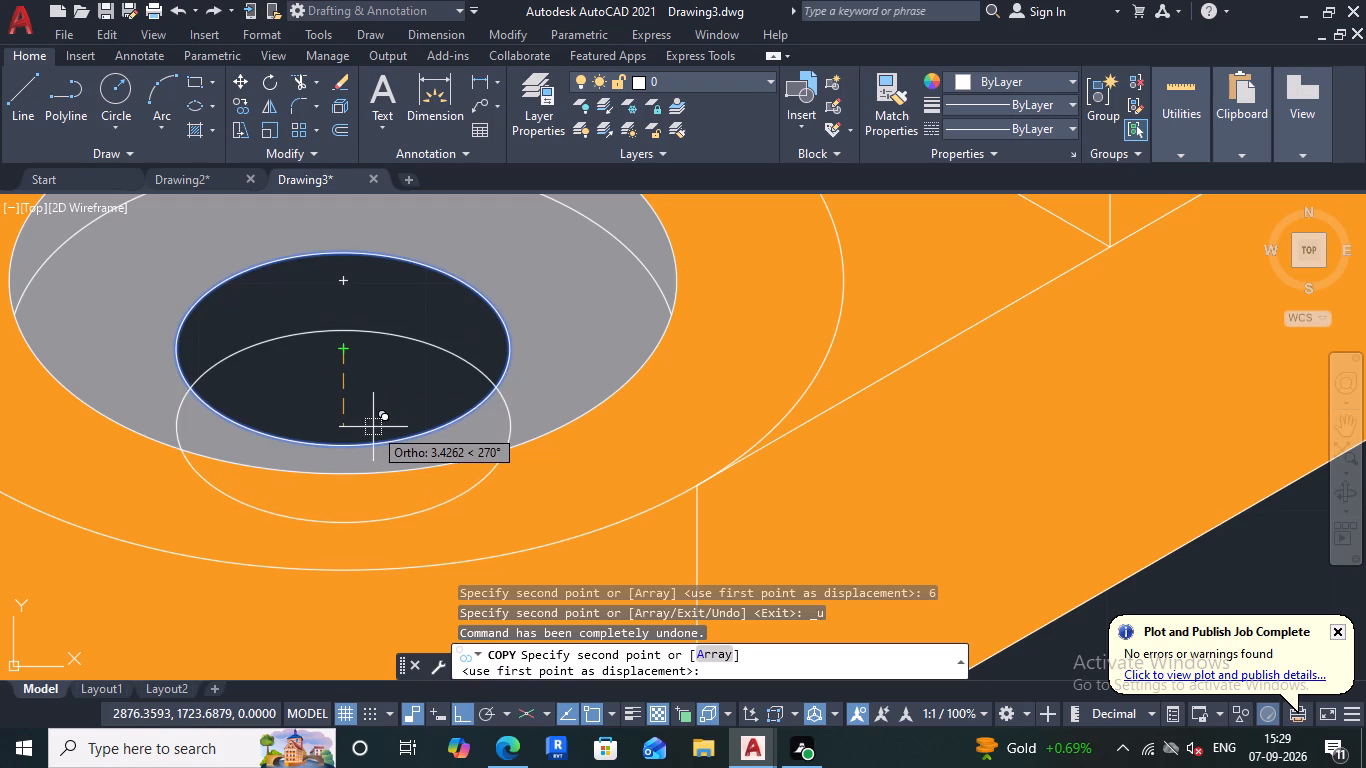
pyautogui.press('6')
pyautogui.press('Return')
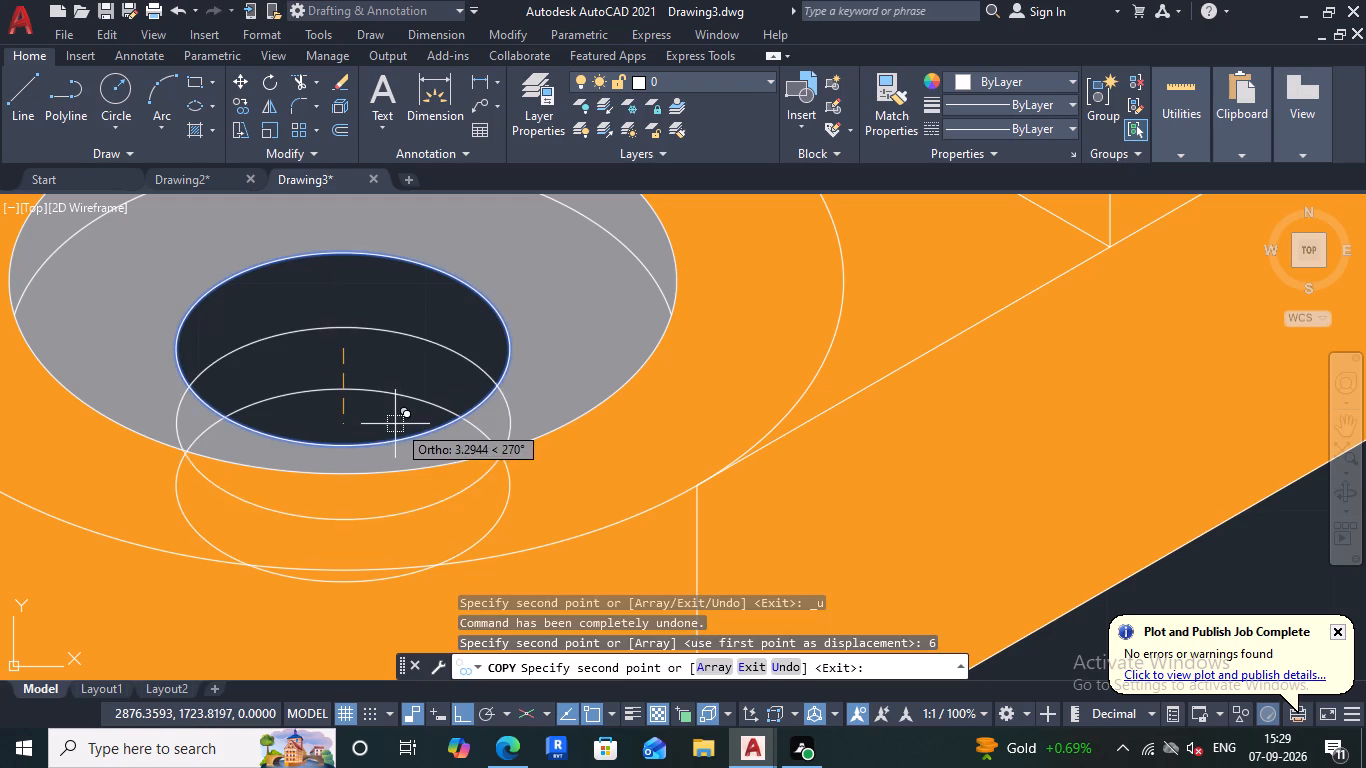
pyautogui.press('Escape')
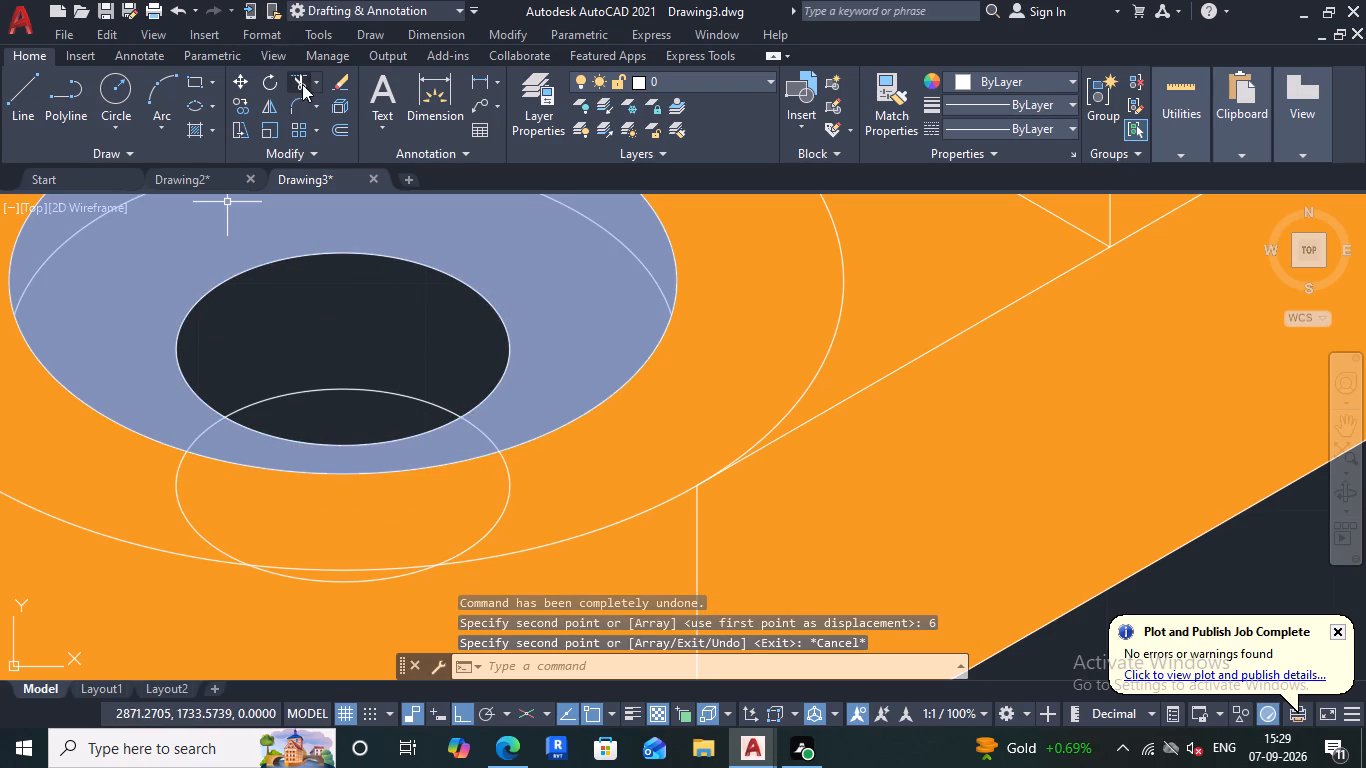
# Trim the copied ellipse so only its arc inside the small hole remains.
pyautogui.click(302, 84)
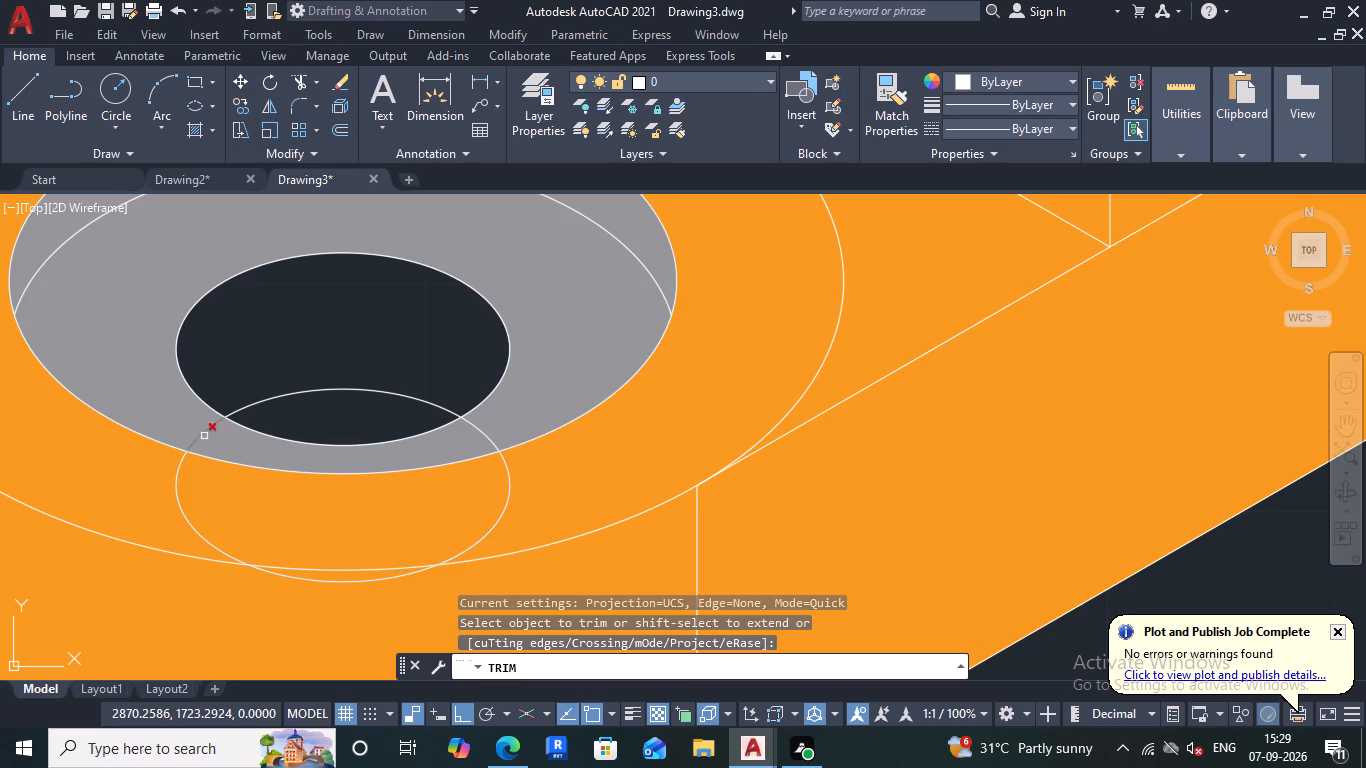
pyautogui.click(204, 436)
pyautogui.click(180, 506)
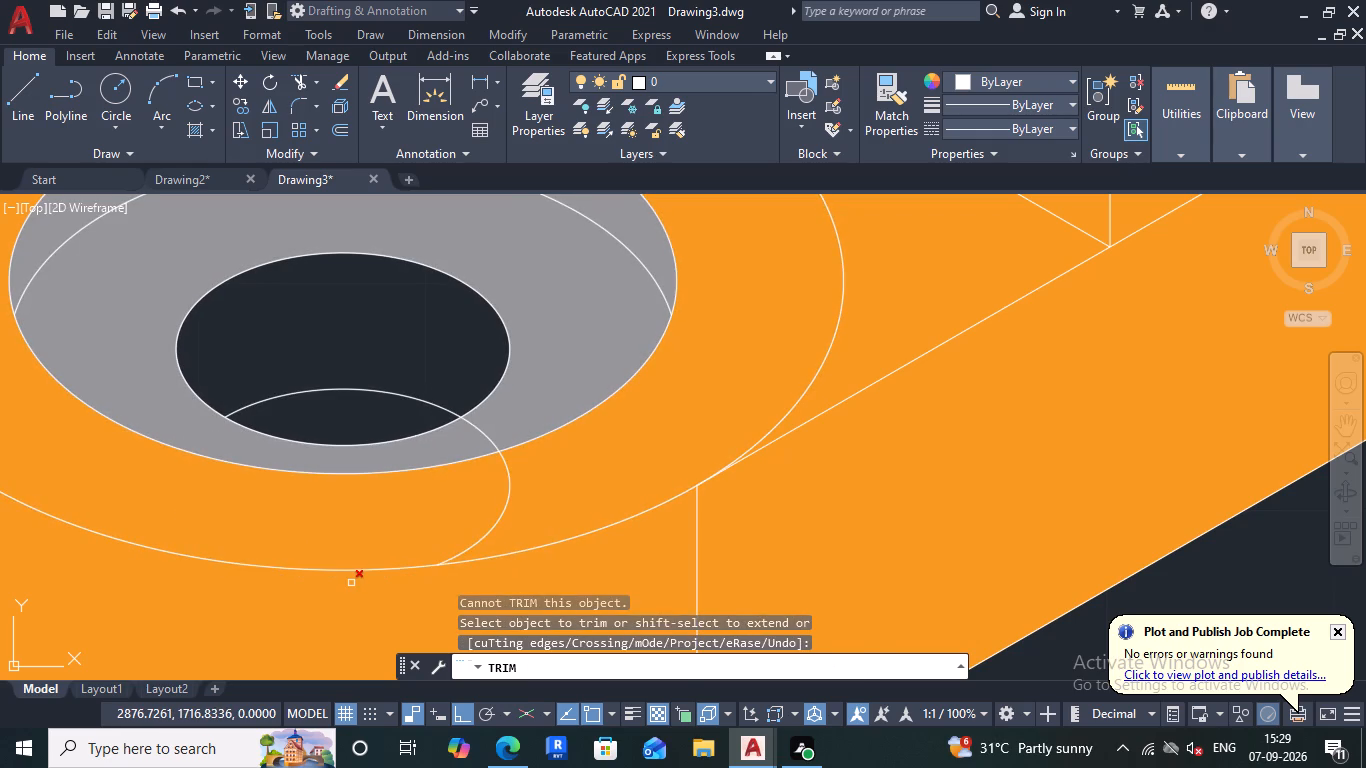
pyautogui.click(351, 583)
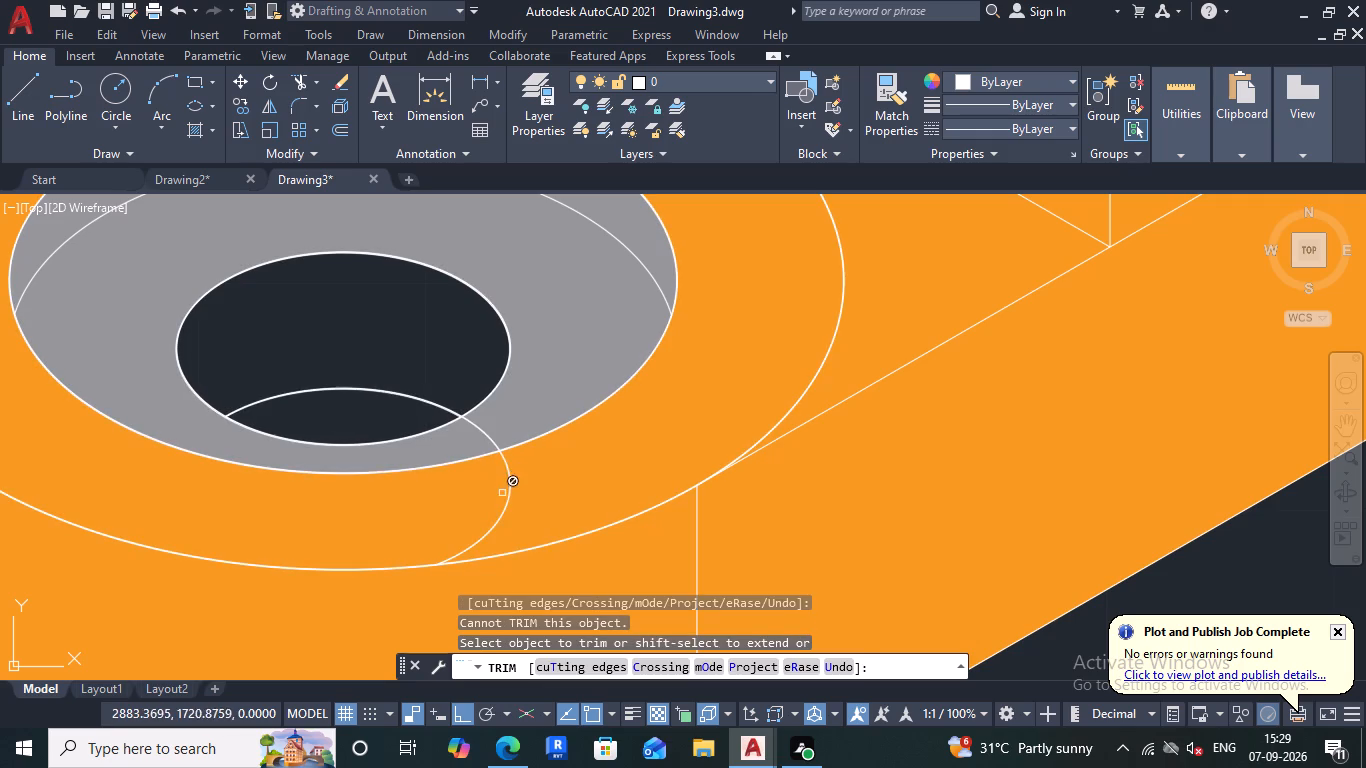
pyautogui.click(504, 505)
pyautogui.click(479, 429)
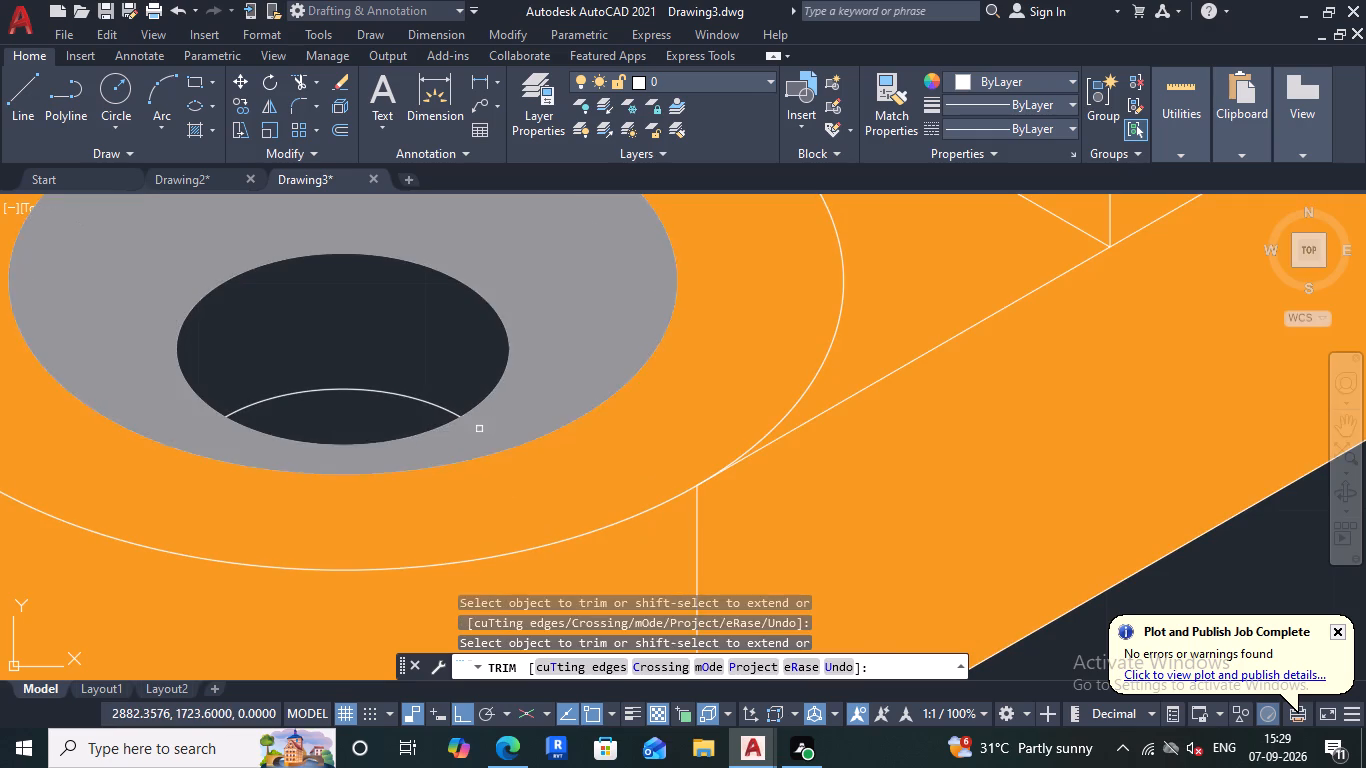
pyautogui.scroll(-4, 297, 396)
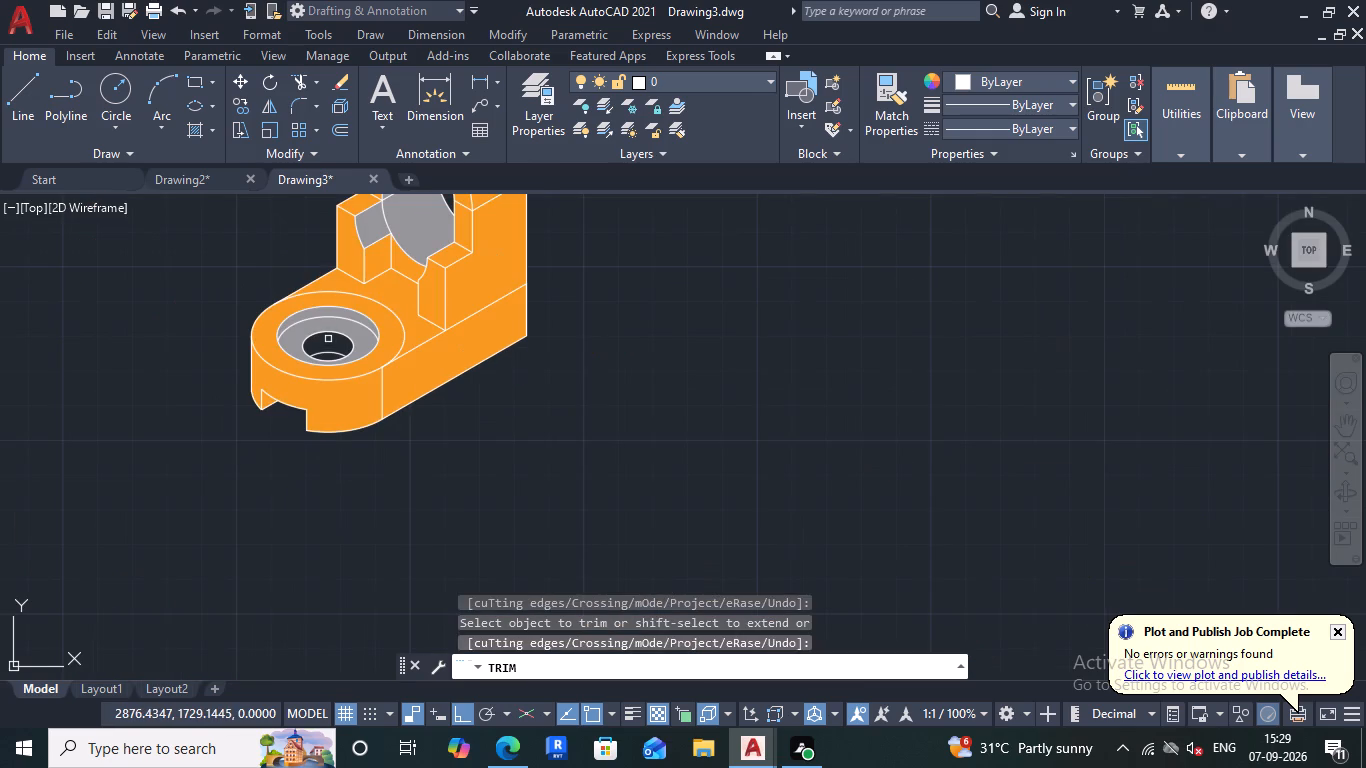
# Hatch the small hole's inner wall above the trimmed arc with solid grey 147,149,152.
pyautogui.click(188, 121)
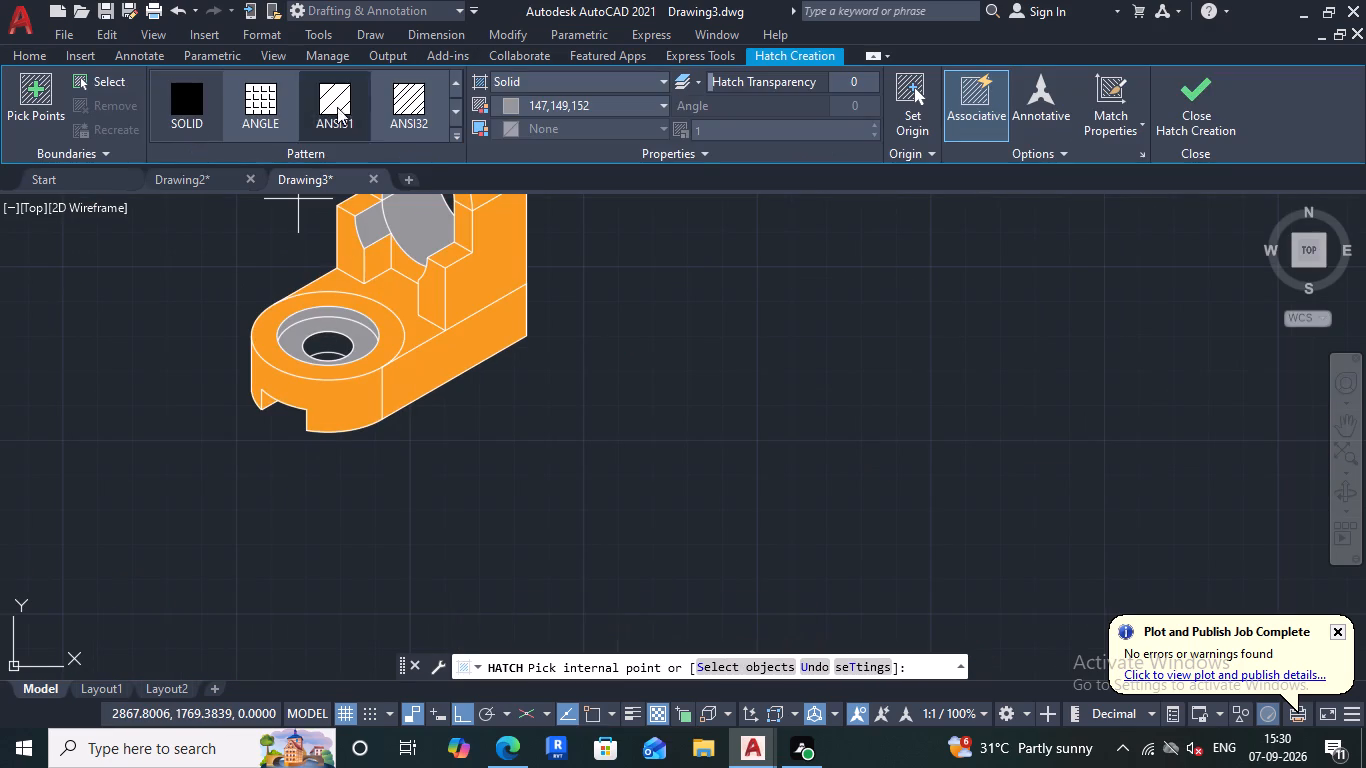
pyautogui.click(516, 106)
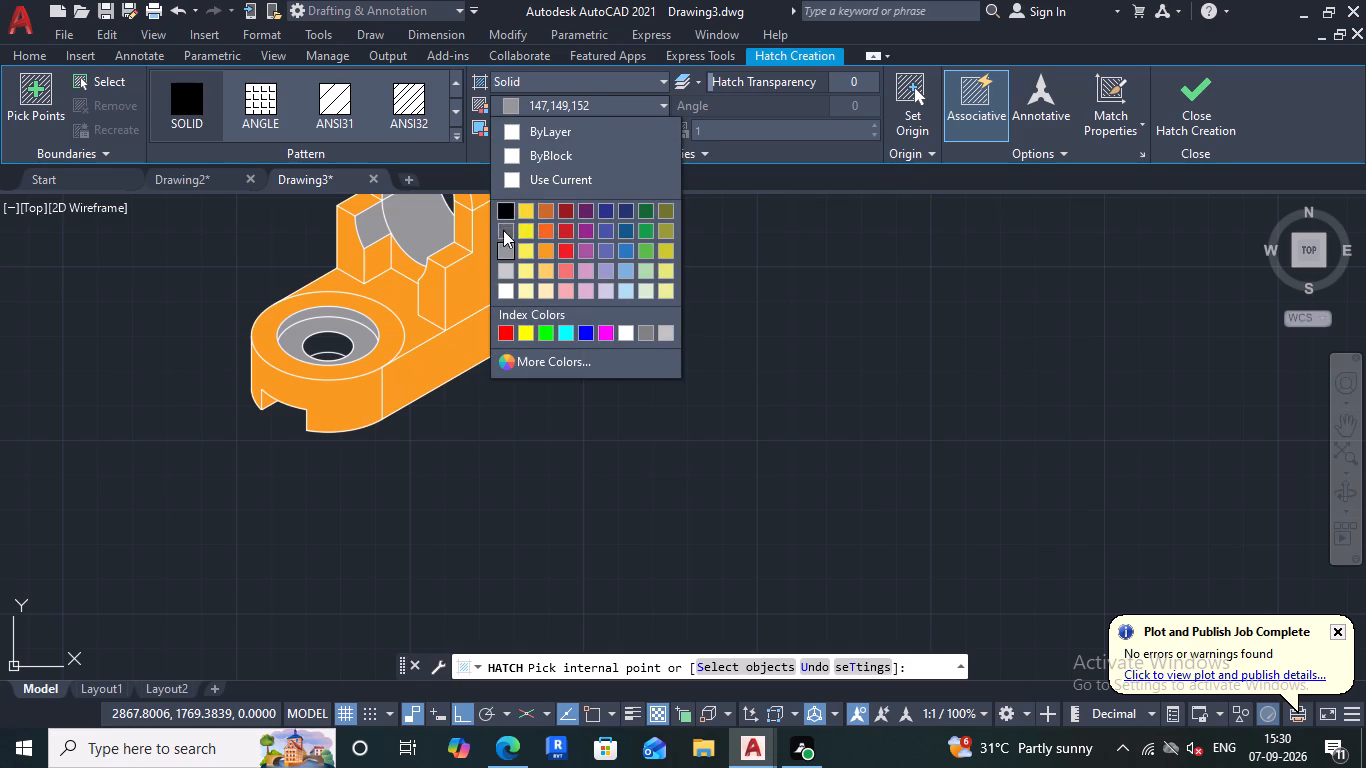
pyautogui.click(506, 248)
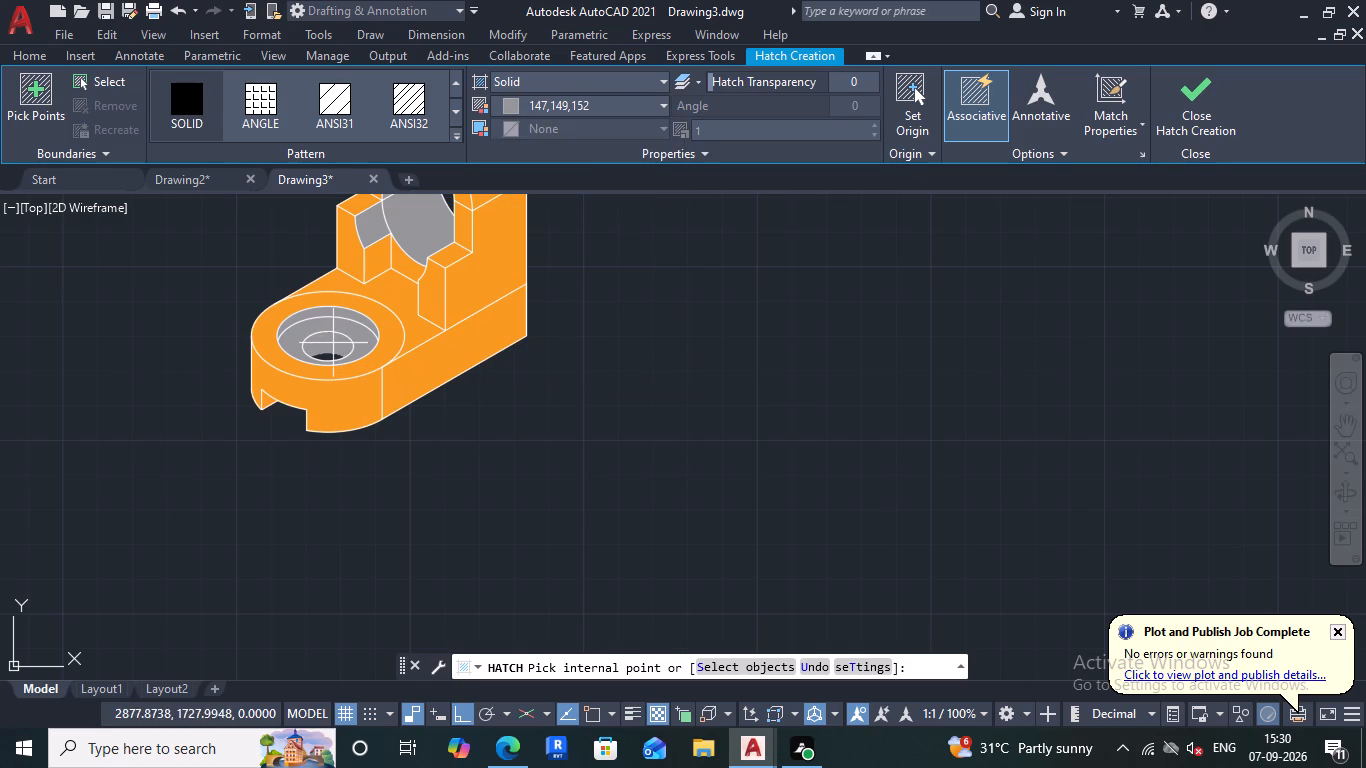
pyautogui.doubleClick(333, 343)
pyautogui.scroll(2, 337, 352)
pyautogui.scroll(-3, 338, 352)
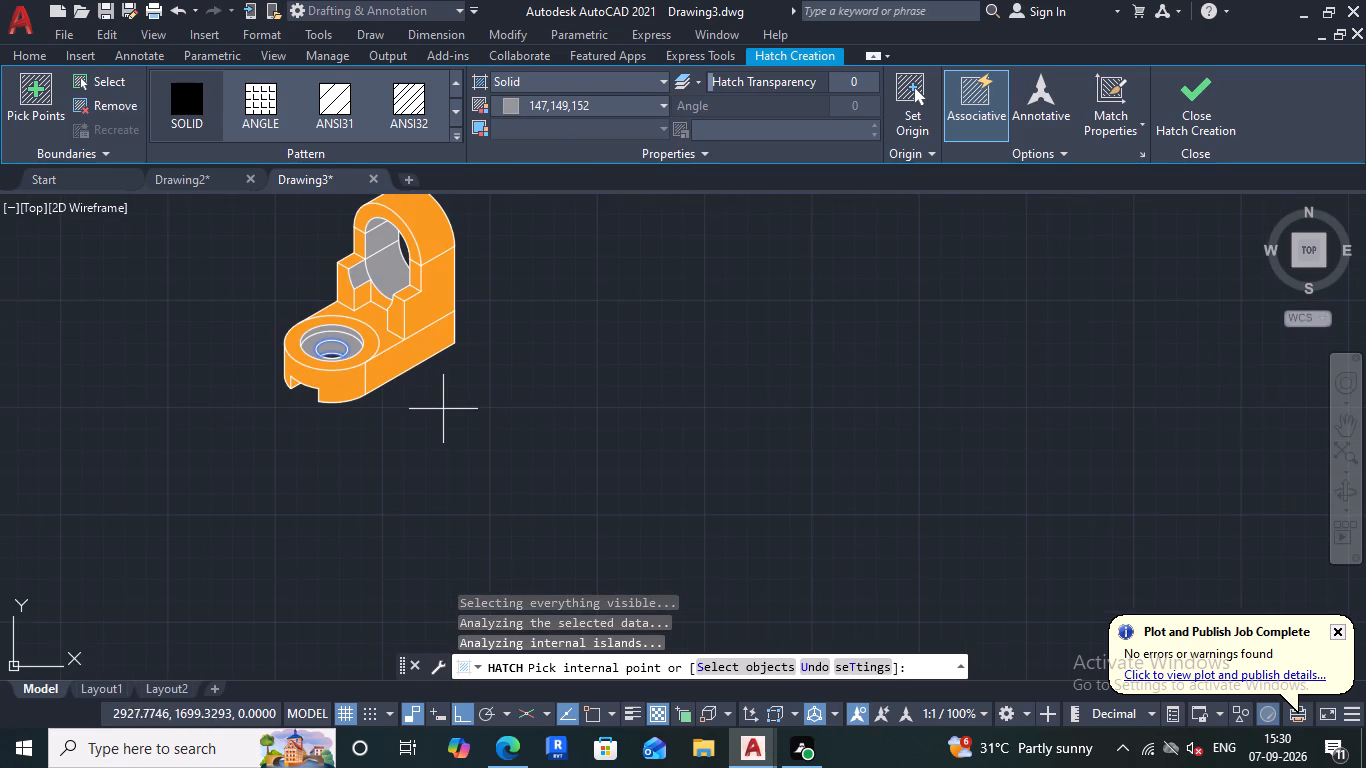
pyautogui.press('Escape')
# Examine the filled bracket, checking the stepped hole in the base and the upright's arched opening.
pyautogui.scroll(2, 424, 397)
pyautogui.scroll(-3, 388, 404)
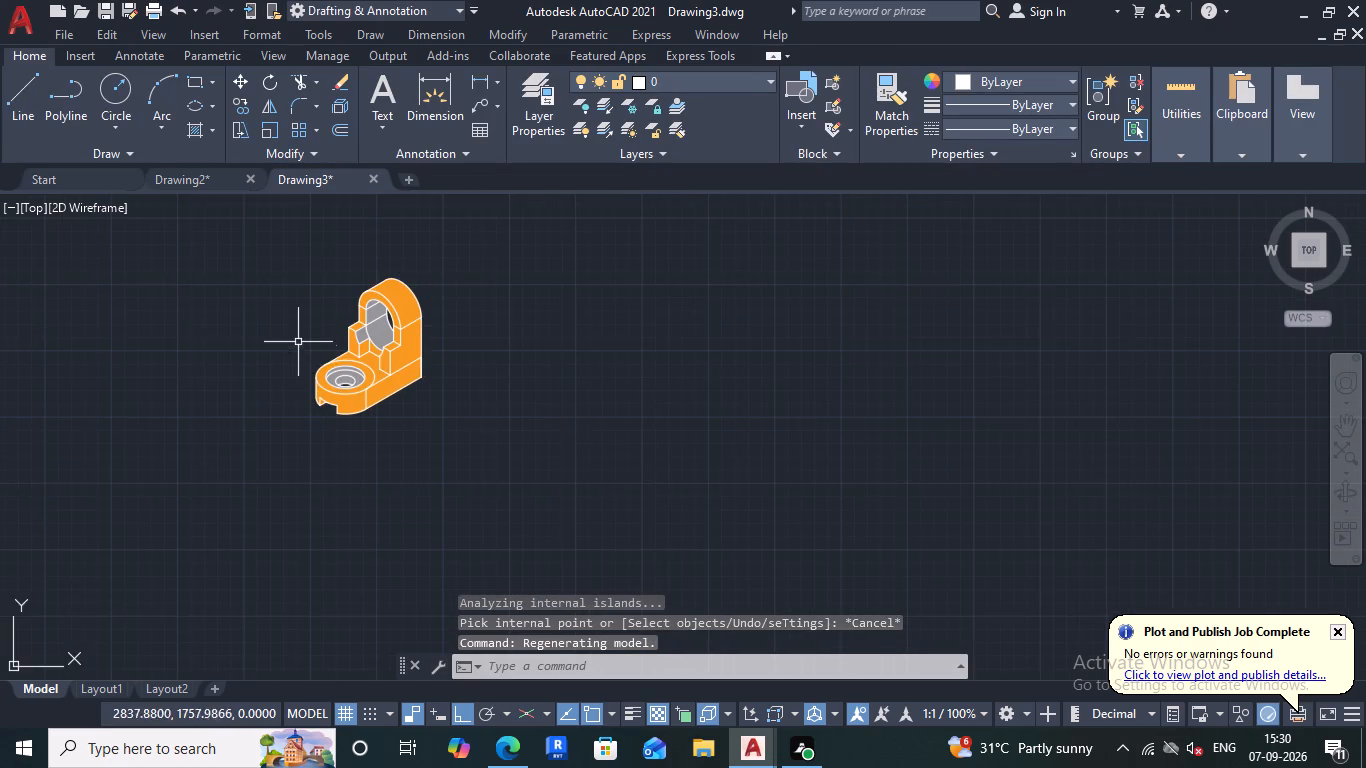
pyautogui.scroll(2, 302, 346)
pyautogui.scroll(1, 448, 294)
pyautogui.scroll(-2, 448, 294)
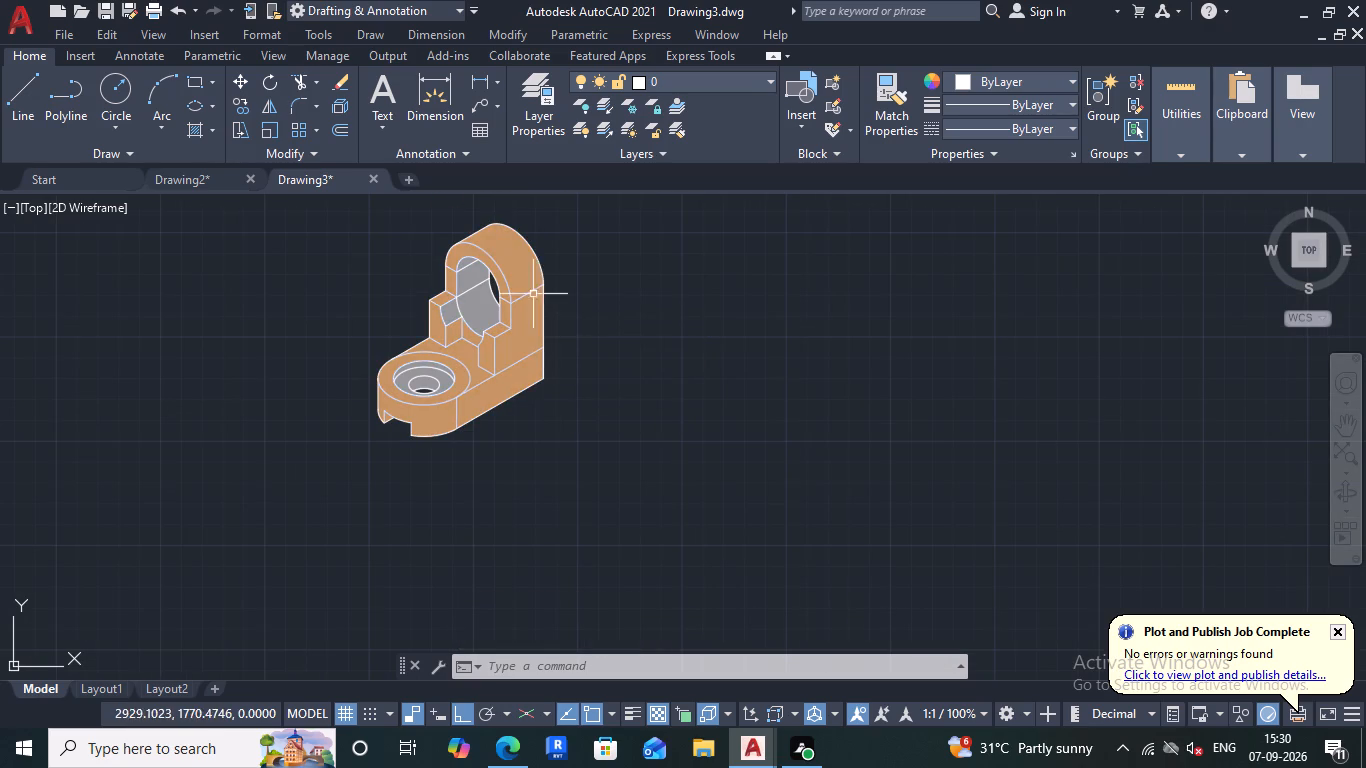
pyautogui.scroll(5, 420, 383)
pyautogui.scroll(-4, 419, 396)
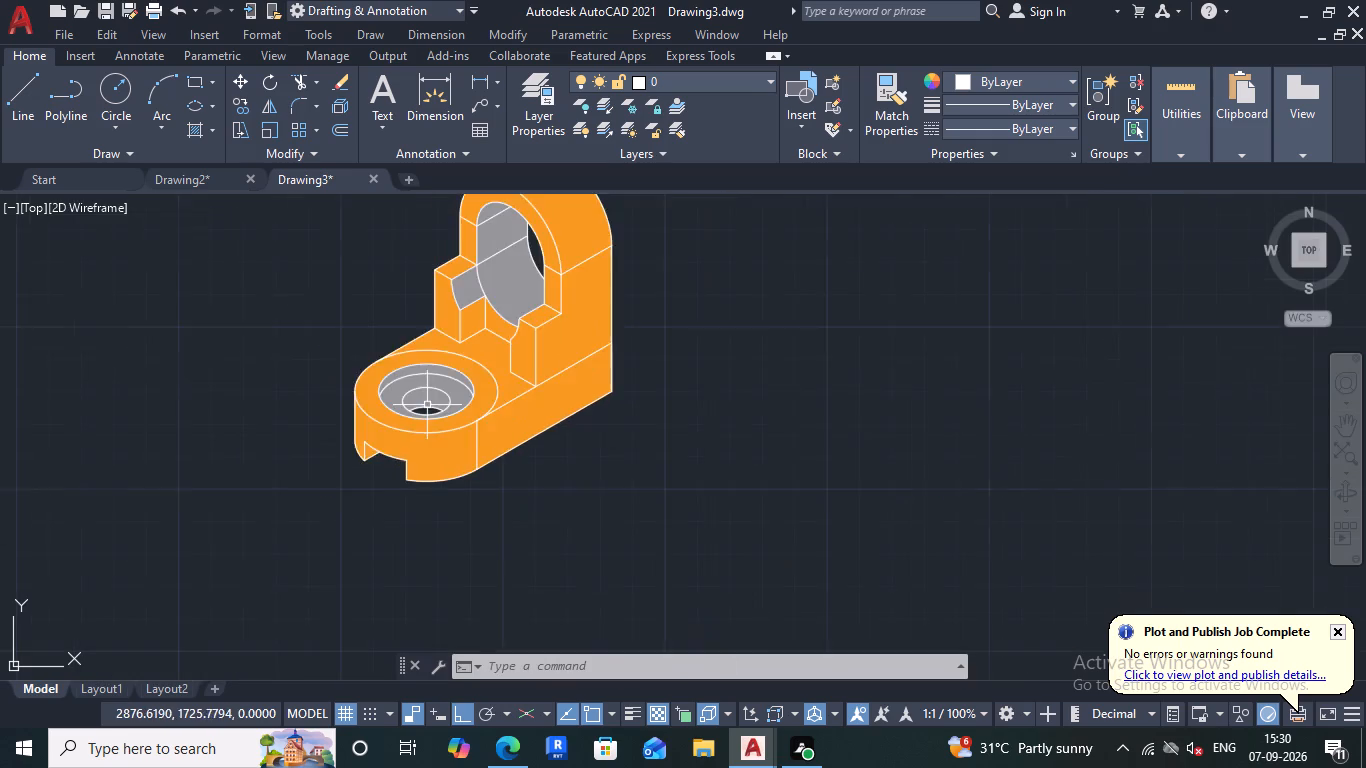
pyautogui.scroll(-2, 427, 405)
pyautogui.scroll(4, 427, 405)
pyautogui.scroll(2, 551, 312)
pyautogui.scroll(-5, 551, 318)
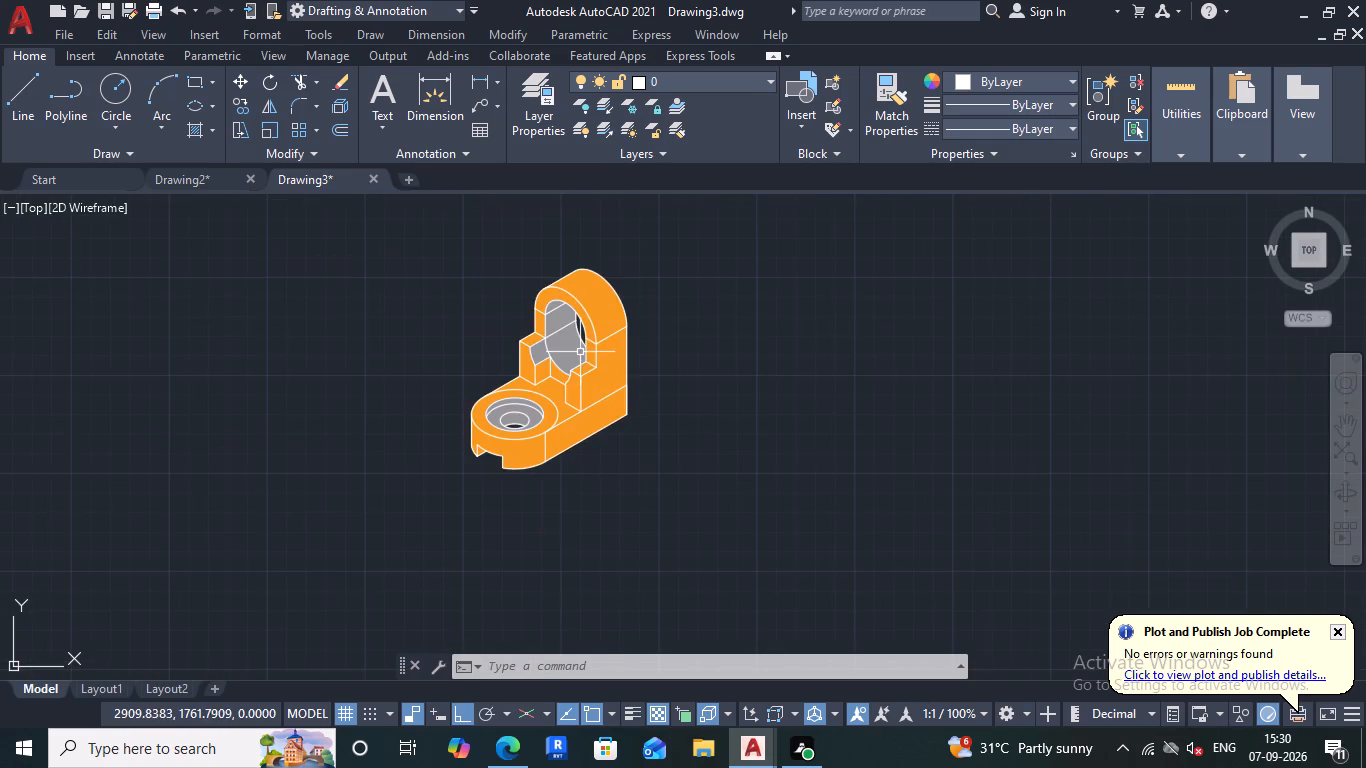
pyautogui.scroll(3, 622, 275)
pyautogui.scroll(-1, 644, 346)
pyautogui.scroll(-2, 555, 466)
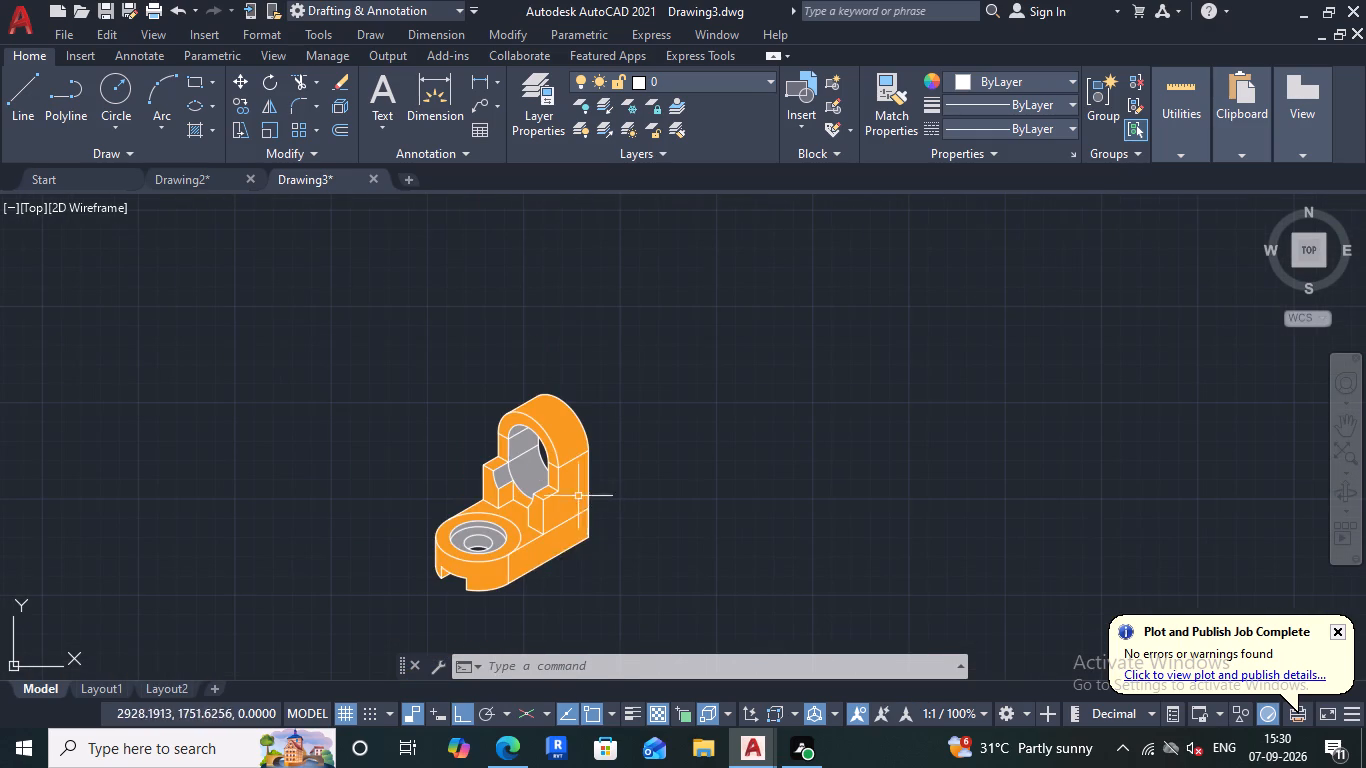
# Reapply the orange colour 248,153,30 to the solid hatch on the bracket's outer faces.
pyautogui.scroll(2, 518, 558)
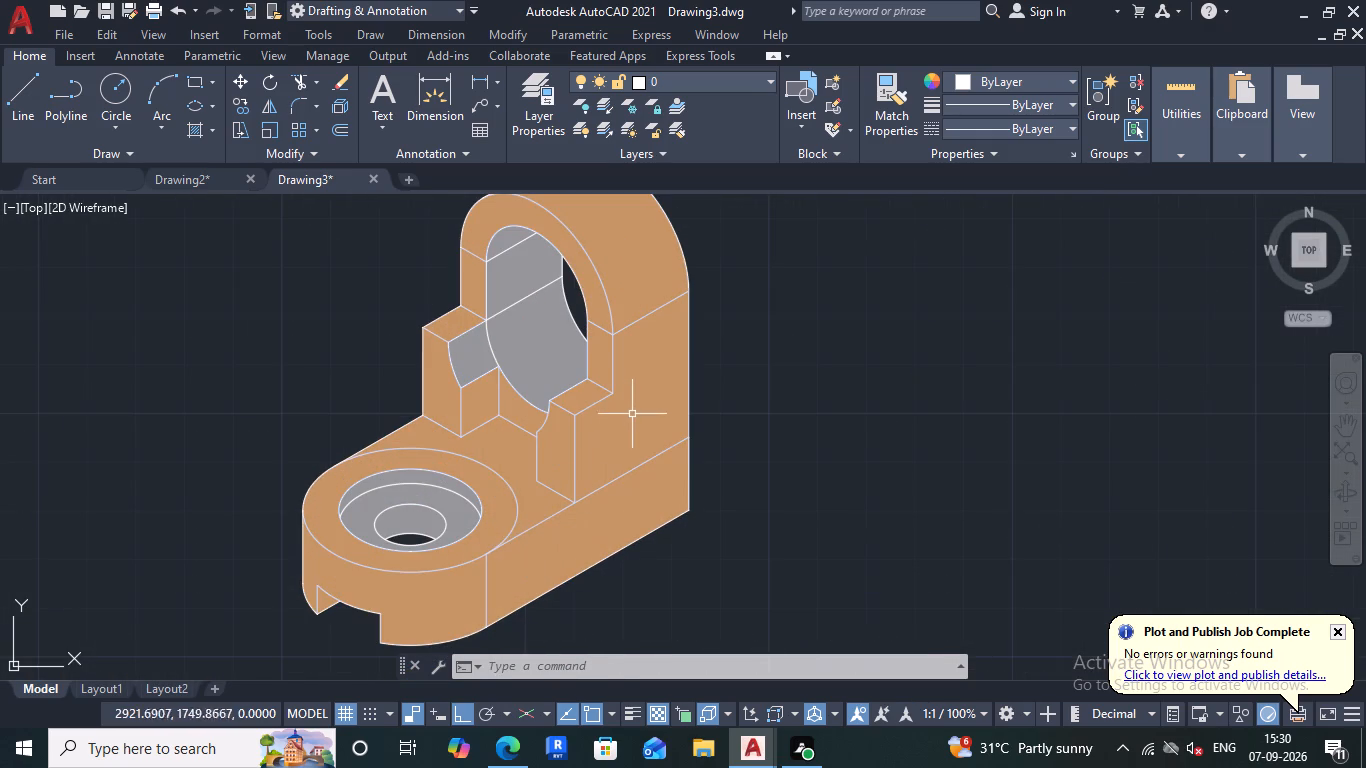
pyautogui.click(640, 438)
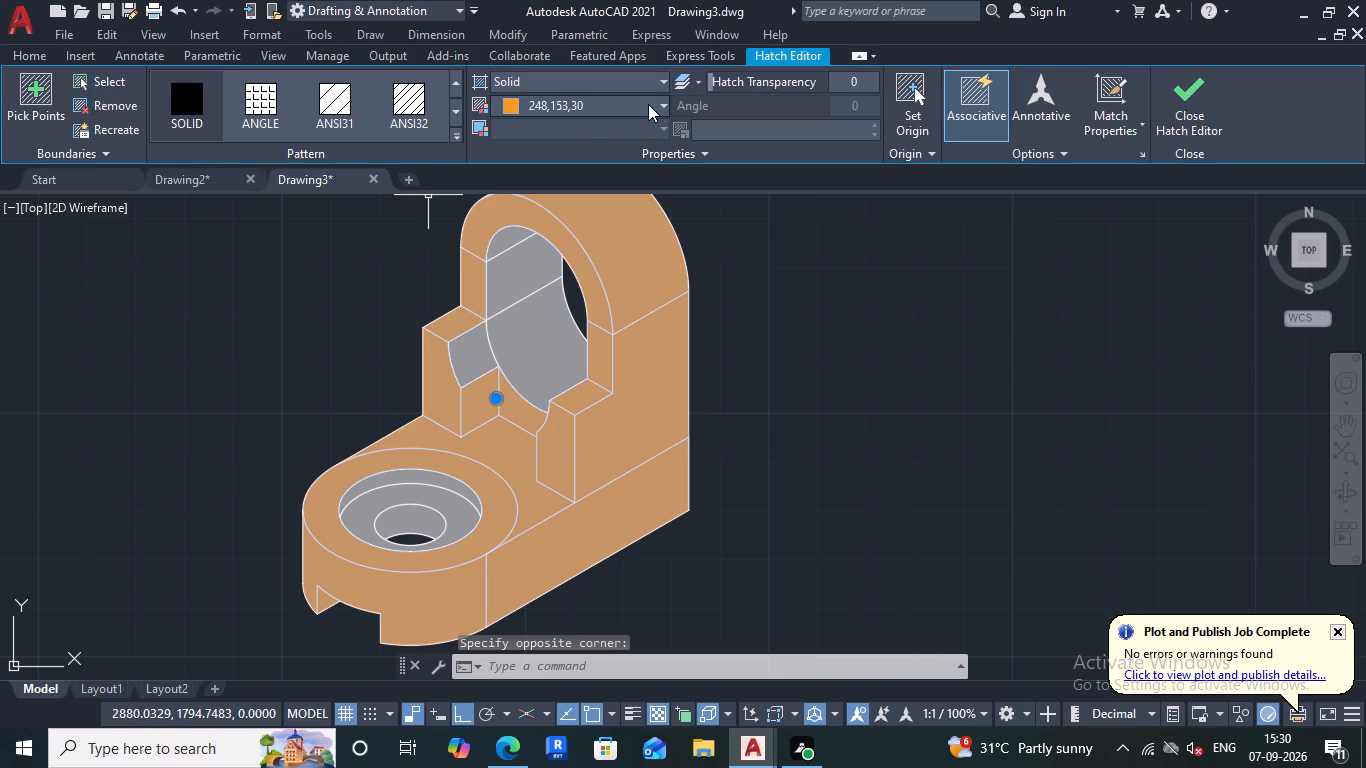
pyautogui.click(664, 102)
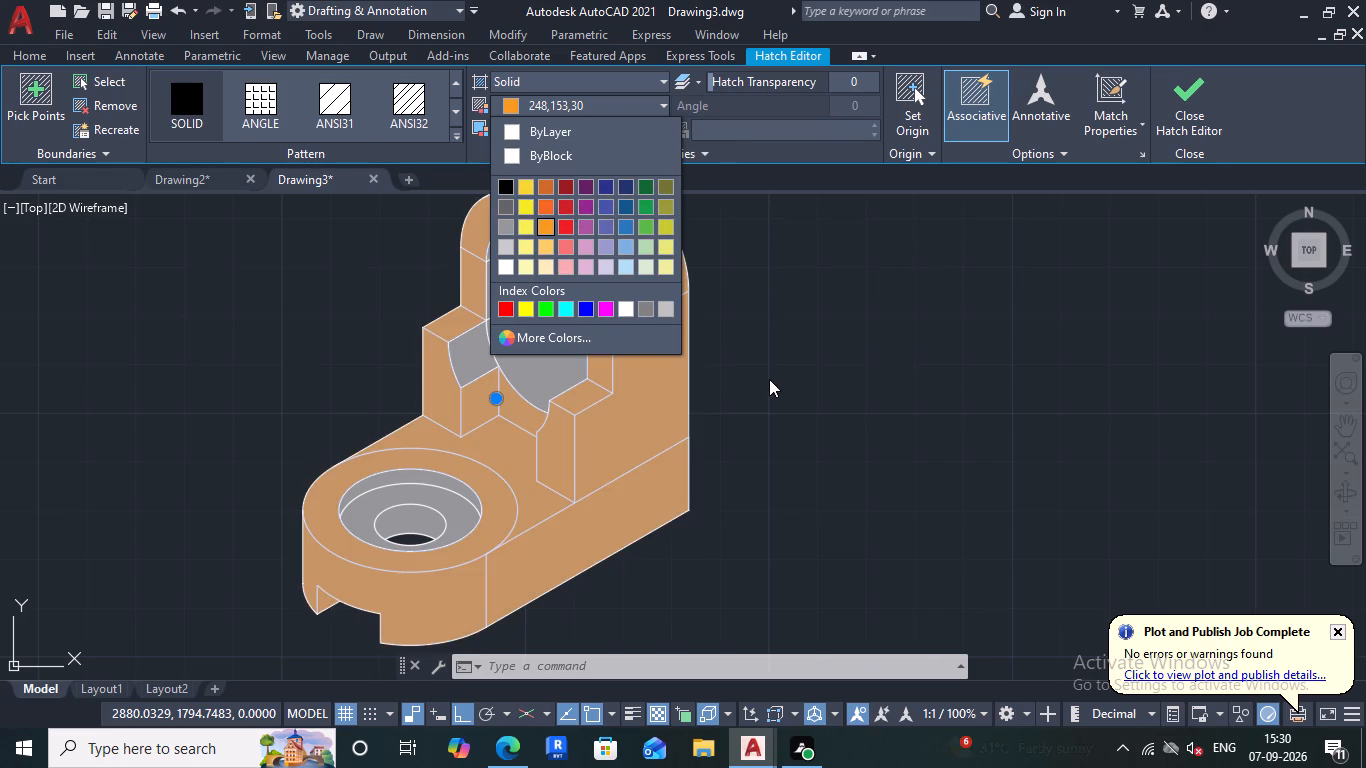
pyautogui.click(776, 336)
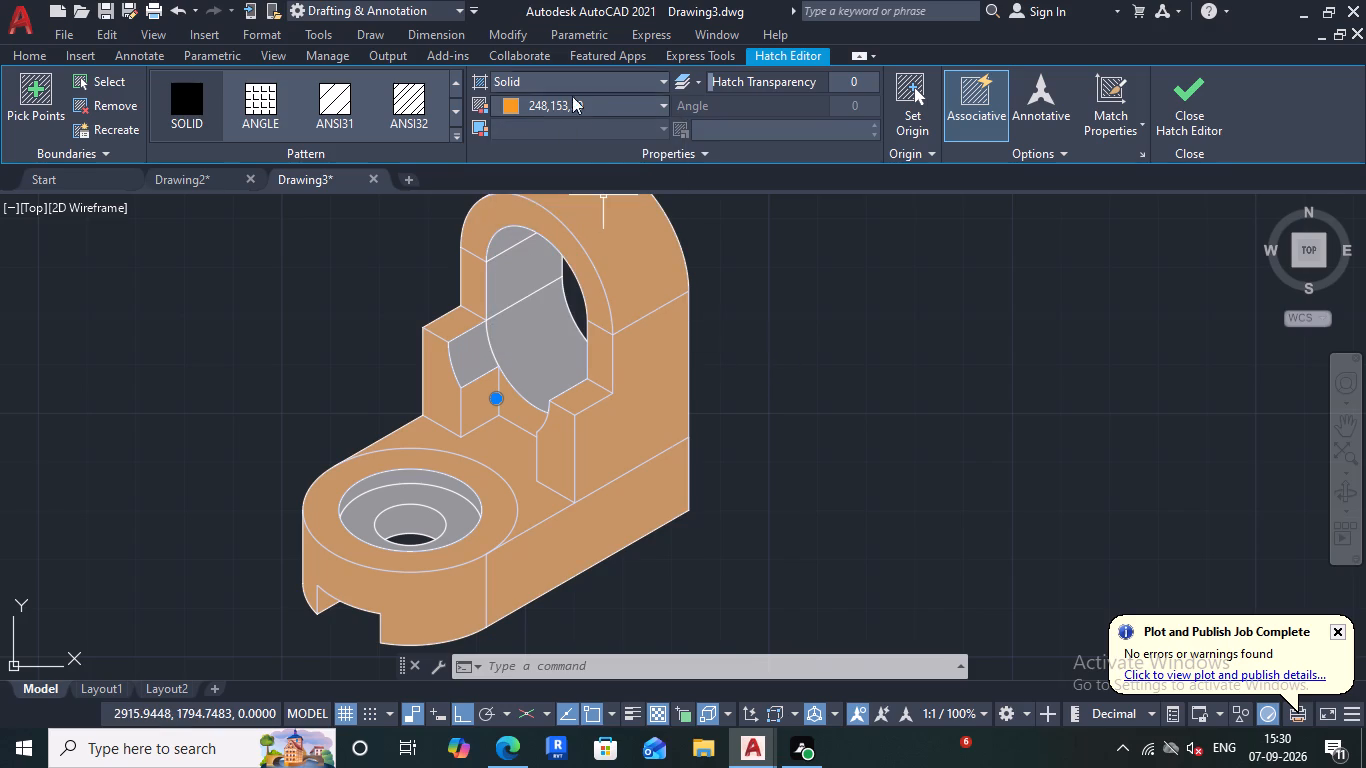
pyautogui.click(578, 109)
pyautogui.click(544, 226)
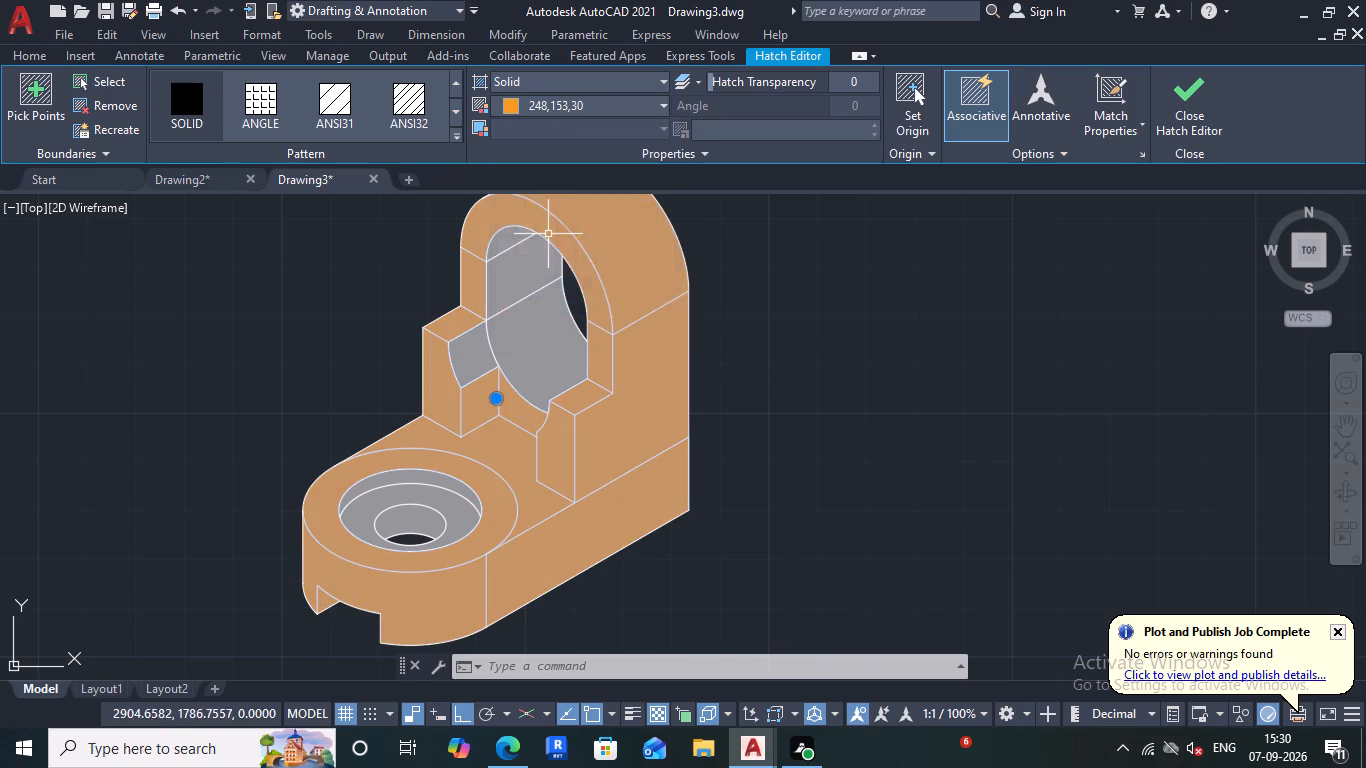
pyautogui.click(745, 376)
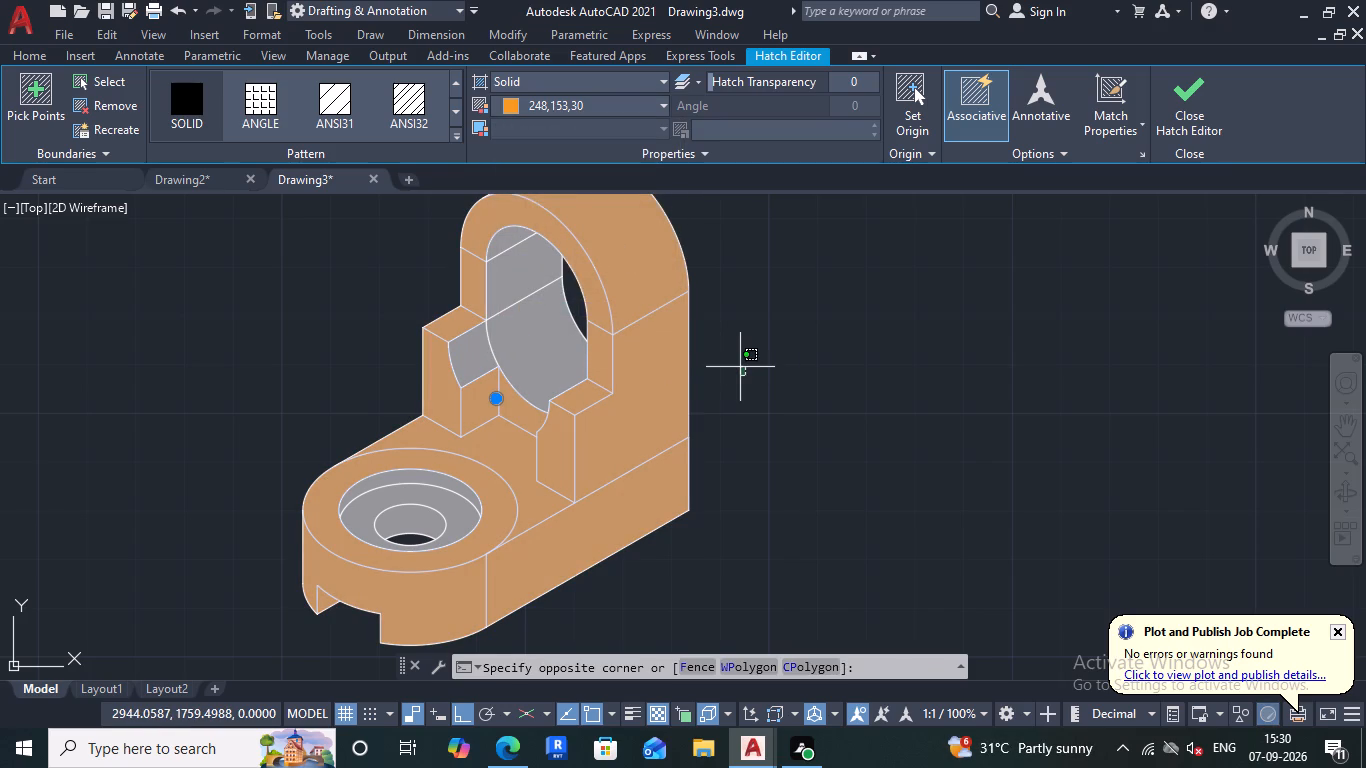
pyautogui.press('Escape')
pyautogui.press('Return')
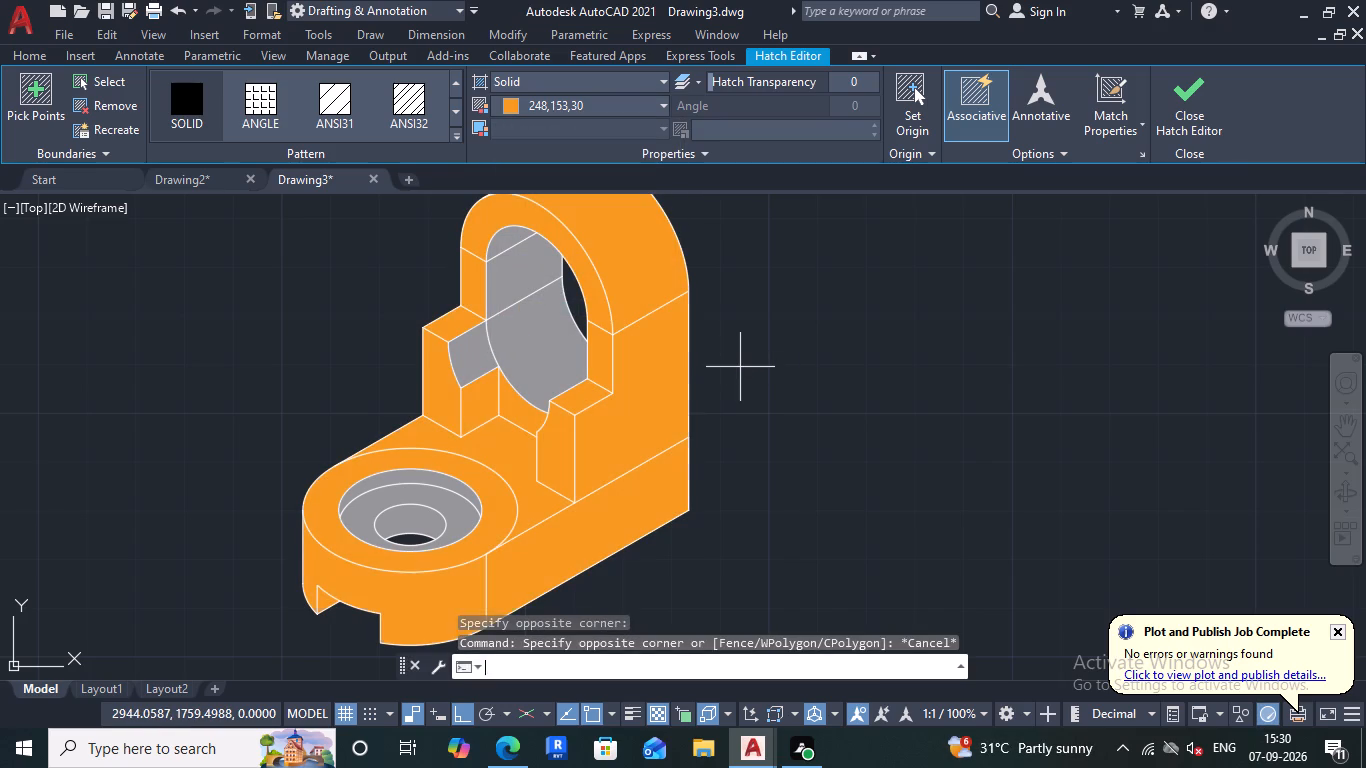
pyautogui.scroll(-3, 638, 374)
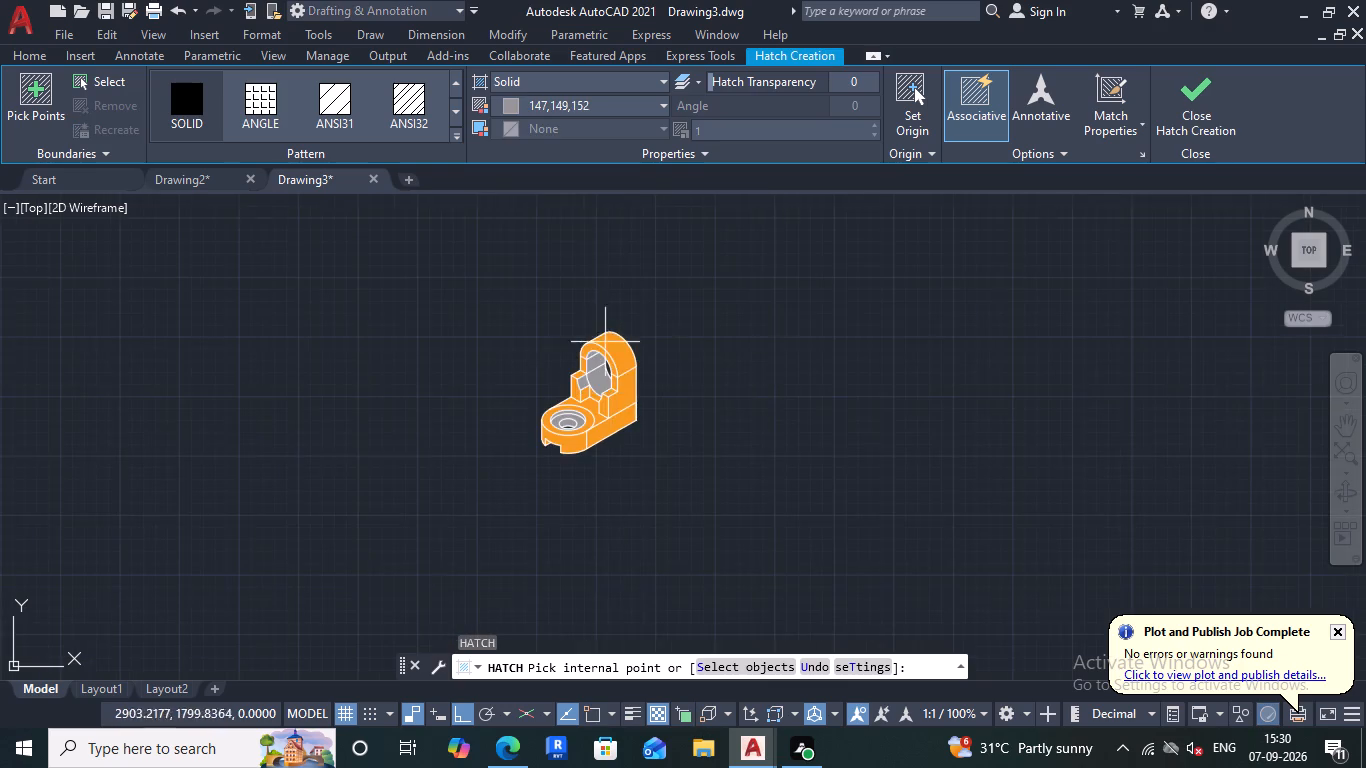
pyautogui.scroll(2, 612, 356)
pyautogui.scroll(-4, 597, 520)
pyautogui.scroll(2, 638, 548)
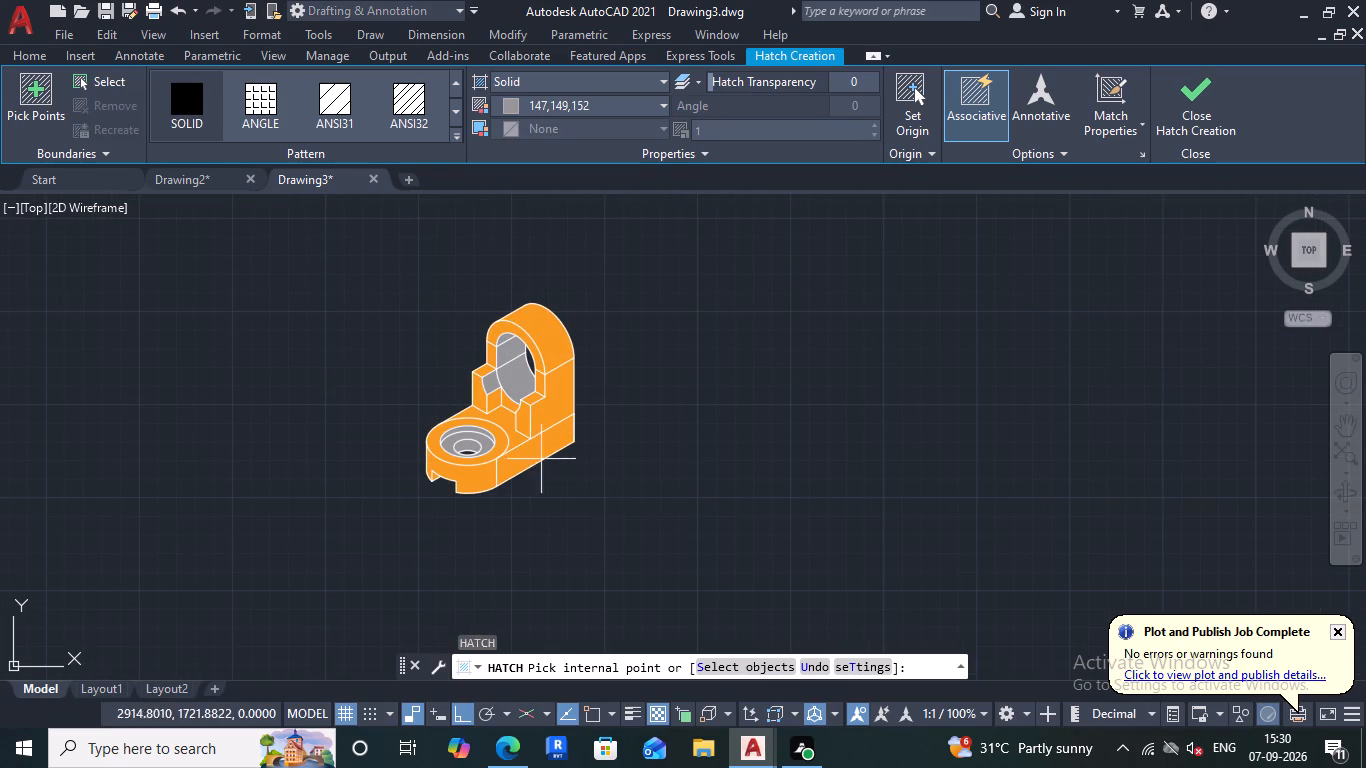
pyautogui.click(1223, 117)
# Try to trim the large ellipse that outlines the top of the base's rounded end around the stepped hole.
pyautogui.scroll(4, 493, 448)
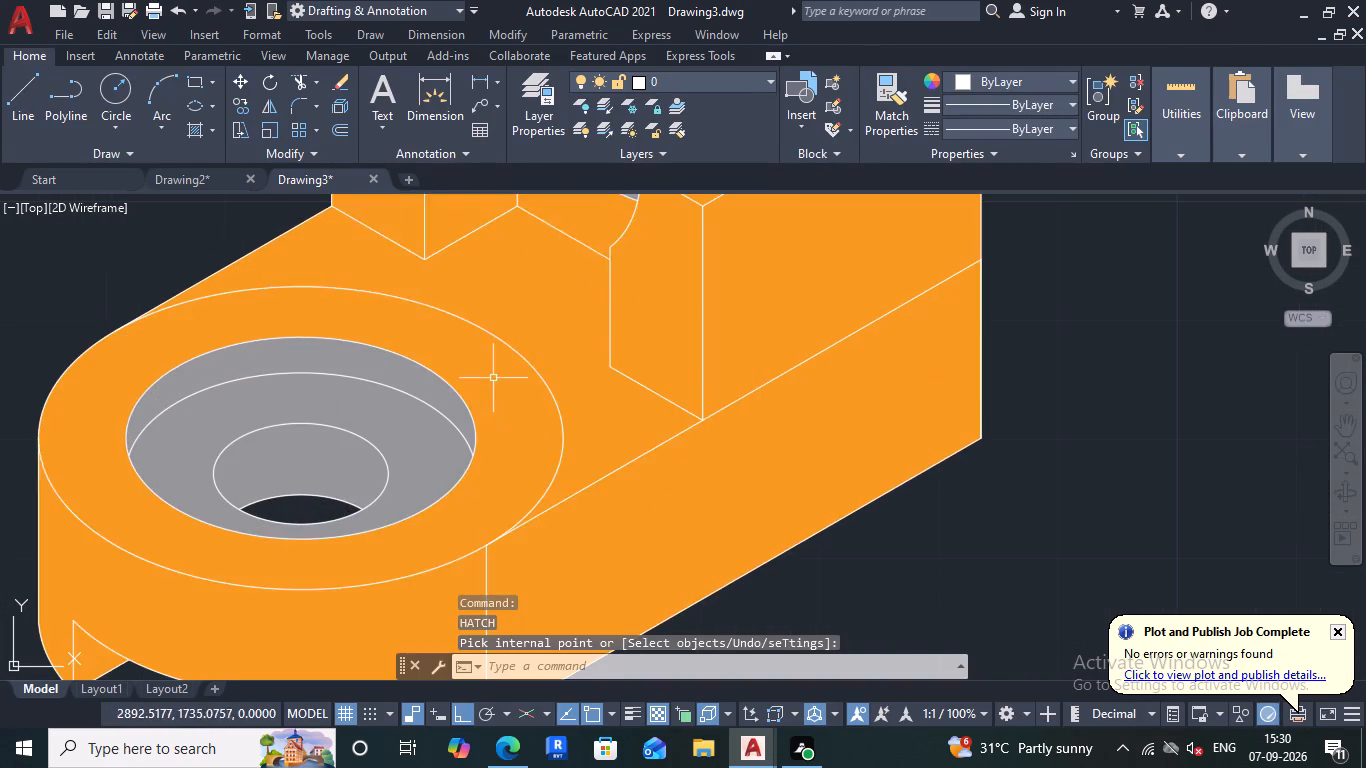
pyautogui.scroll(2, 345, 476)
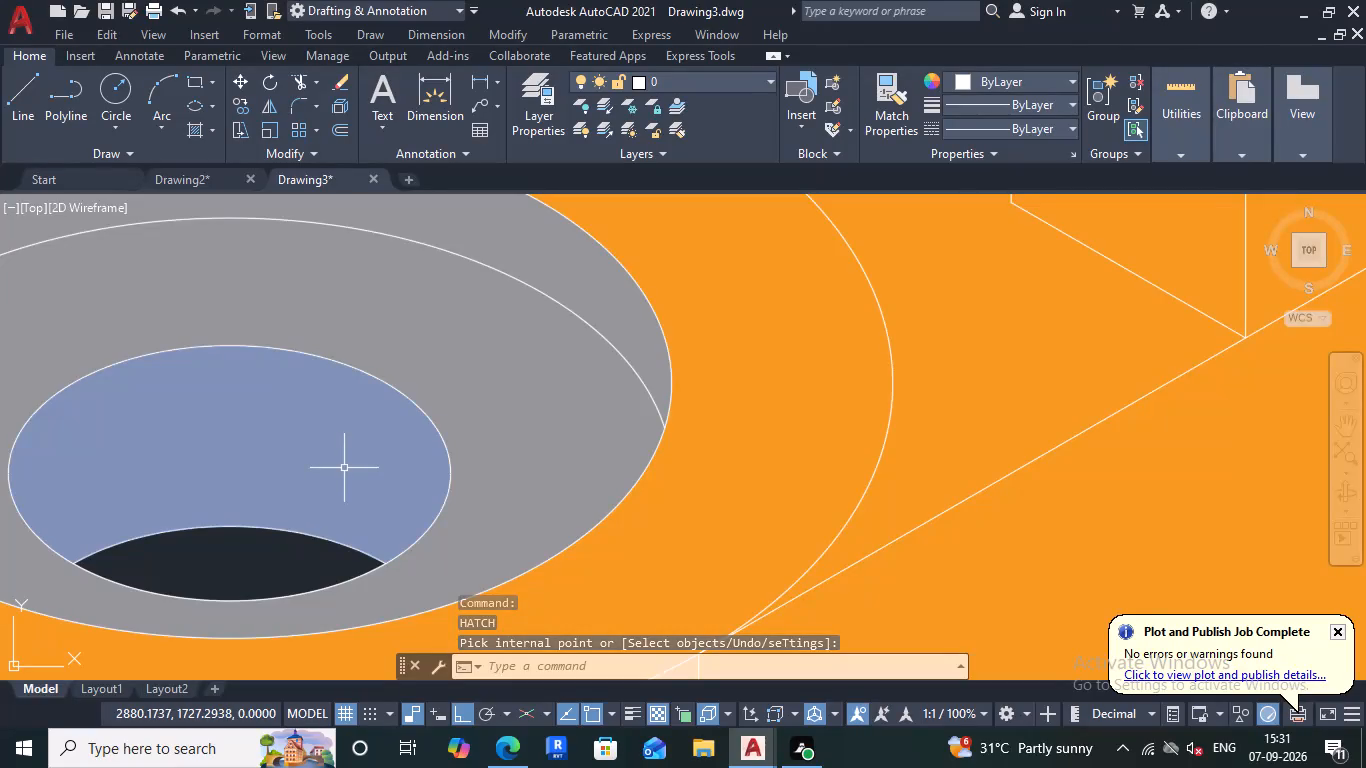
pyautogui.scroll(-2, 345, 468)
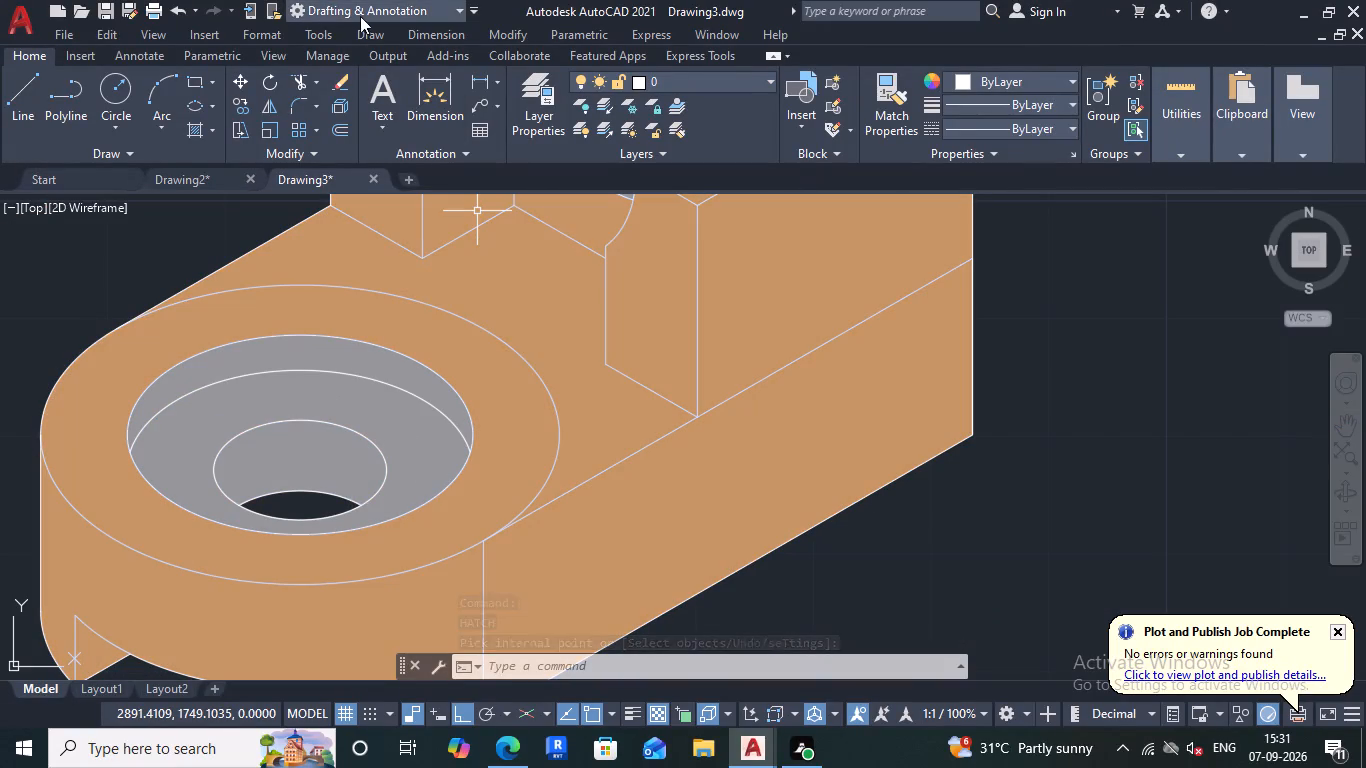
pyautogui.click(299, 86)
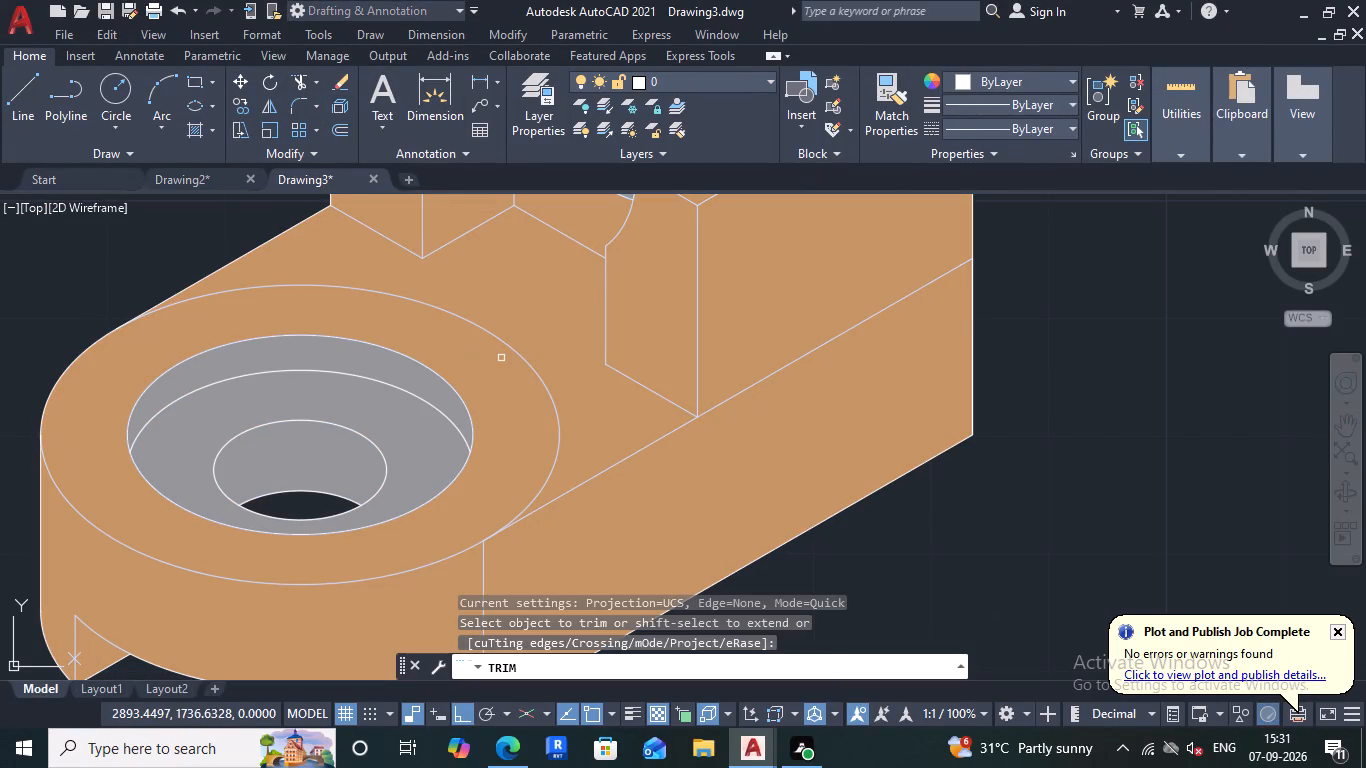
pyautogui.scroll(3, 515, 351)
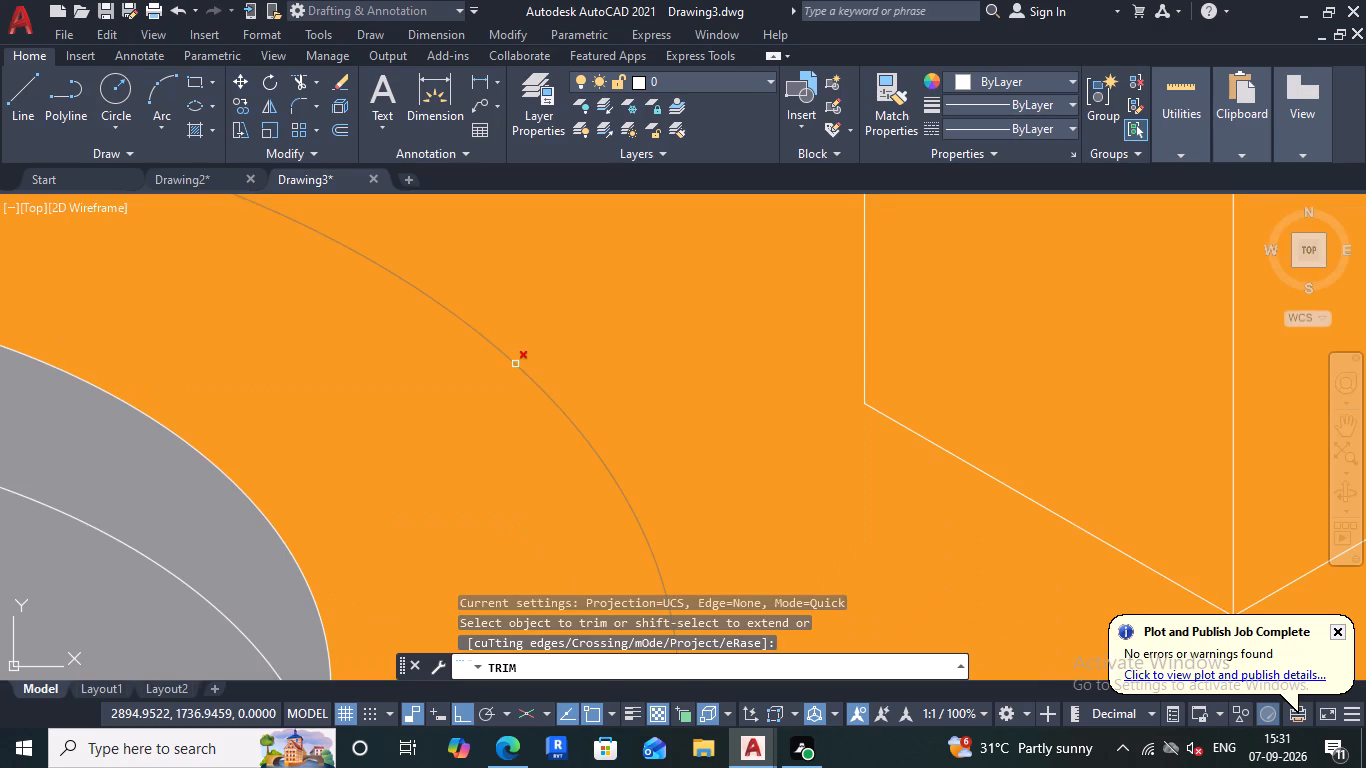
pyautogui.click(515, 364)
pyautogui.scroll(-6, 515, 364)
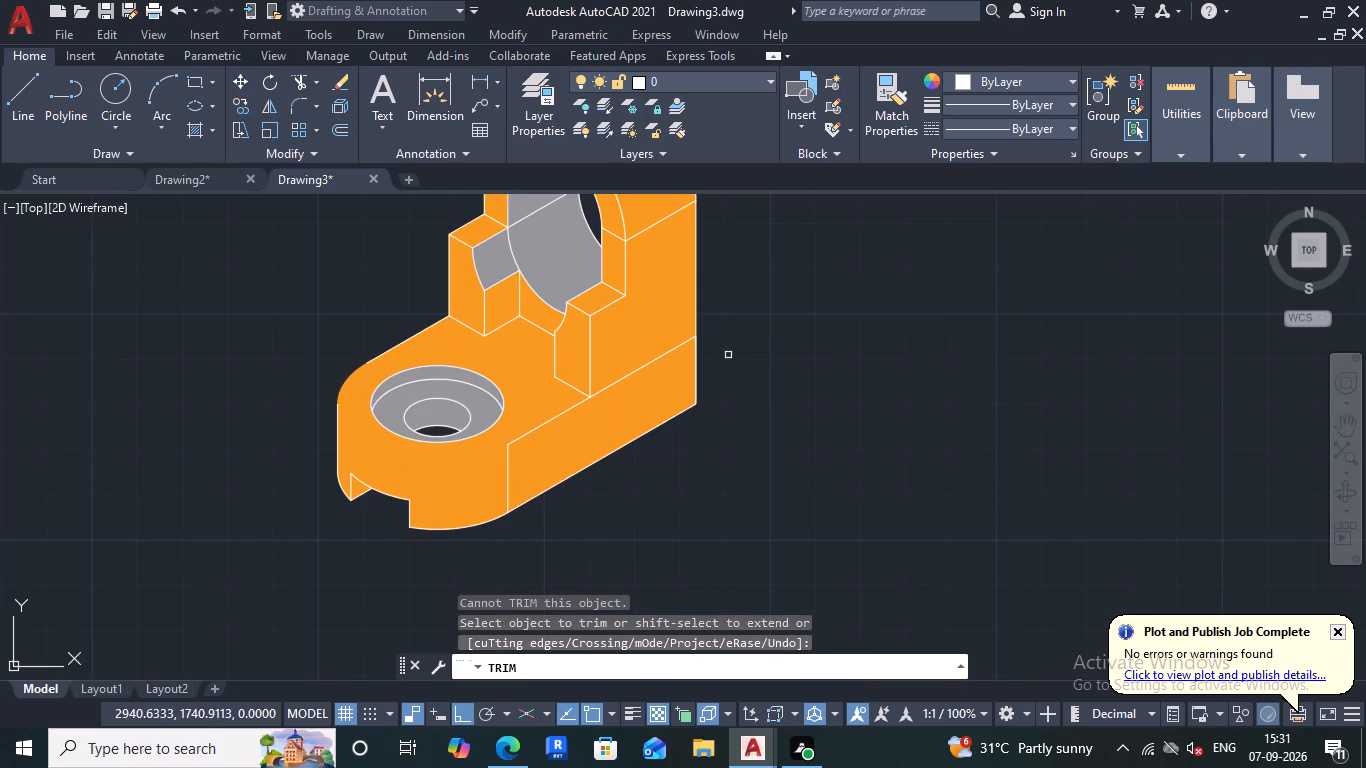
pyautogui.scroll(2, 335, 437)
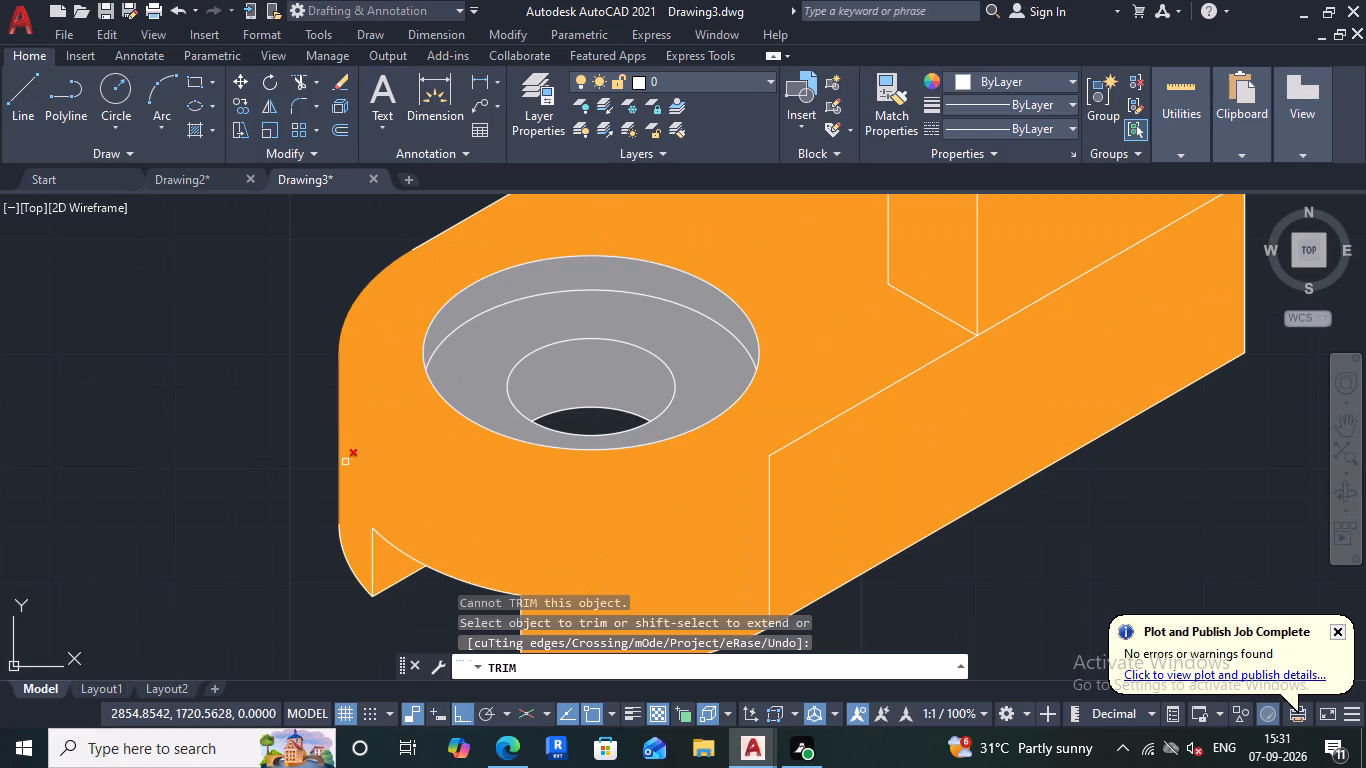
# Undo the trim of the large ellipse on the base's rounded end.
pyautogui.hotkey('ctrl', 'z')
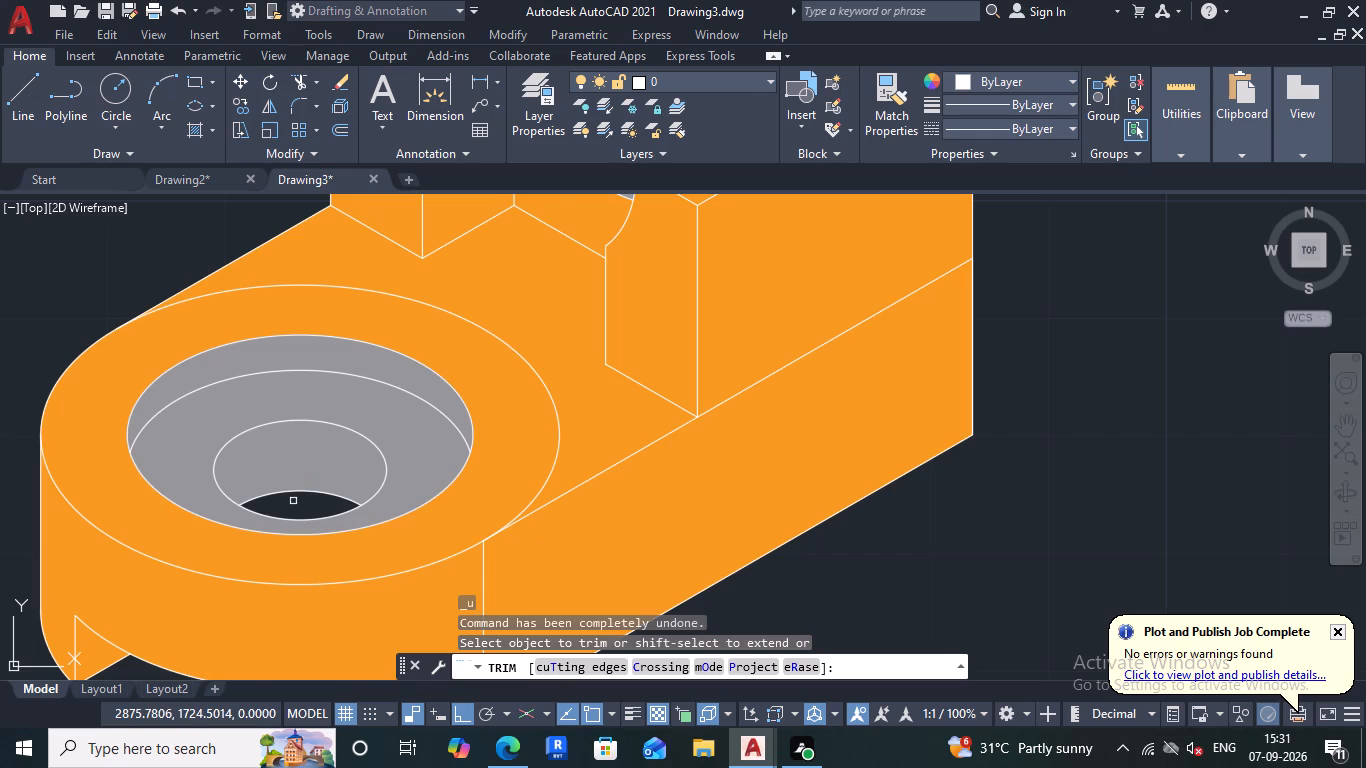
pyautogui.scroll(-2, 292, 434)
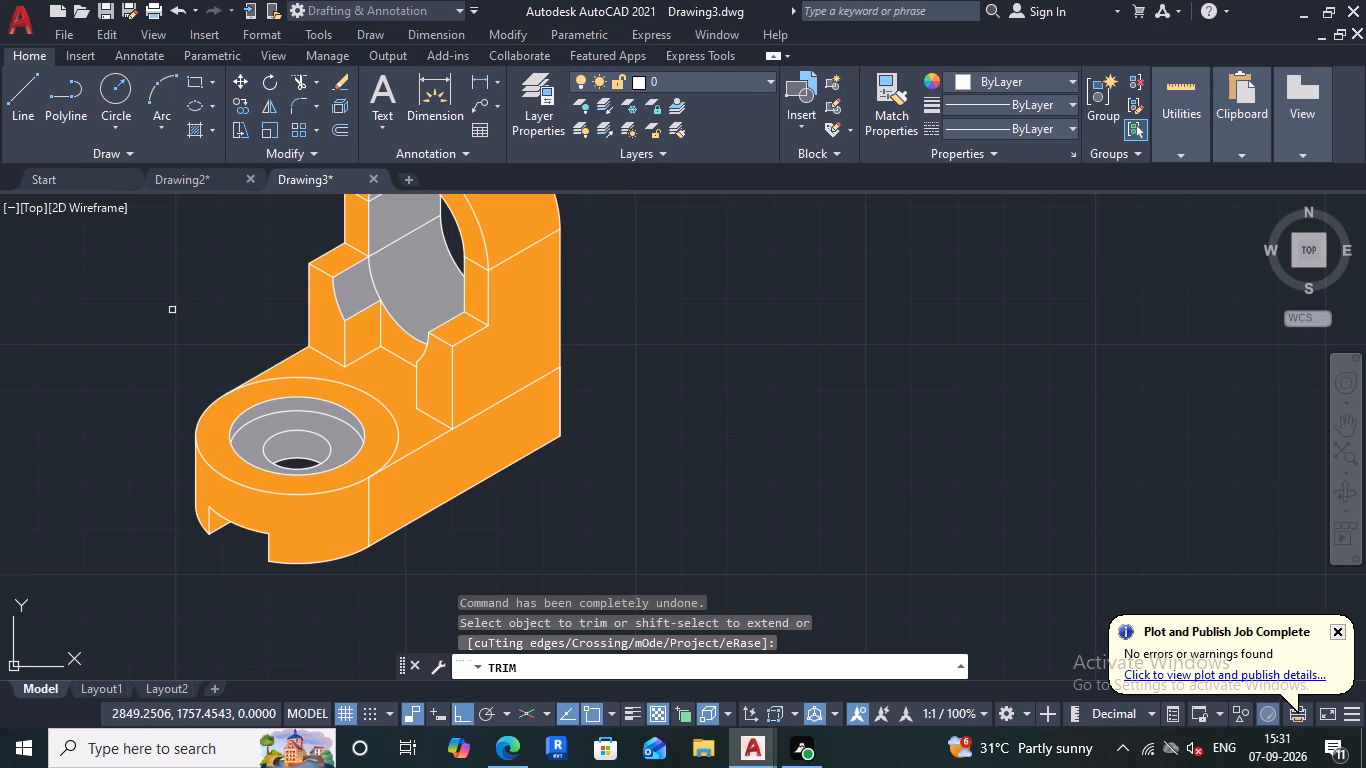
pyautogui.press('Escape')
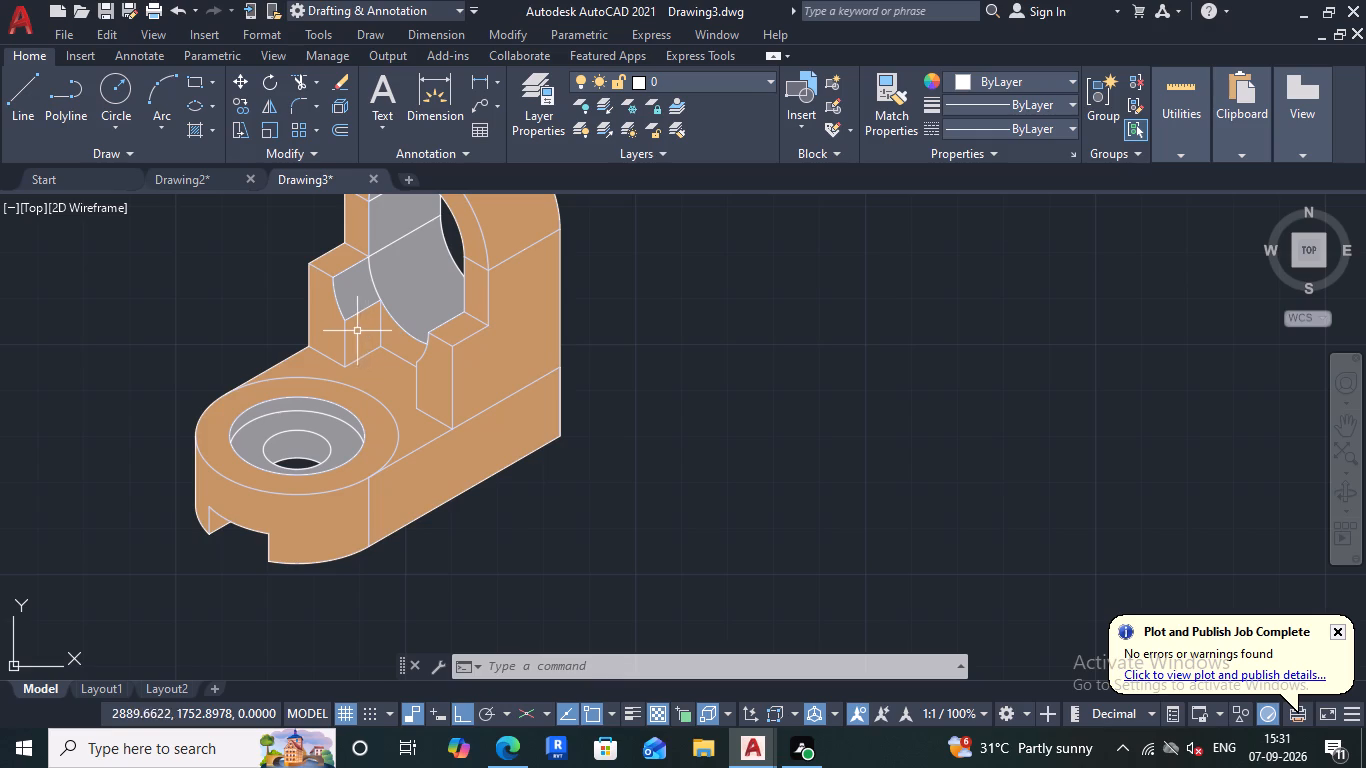
# Examine the coloured bracket, checking the edges and fills of the upright's notch, arched opening and the base's stepped hole.
pyautogui.scroll(2, 355, 331)
pyautogui.scroll(-3, 354, 337)
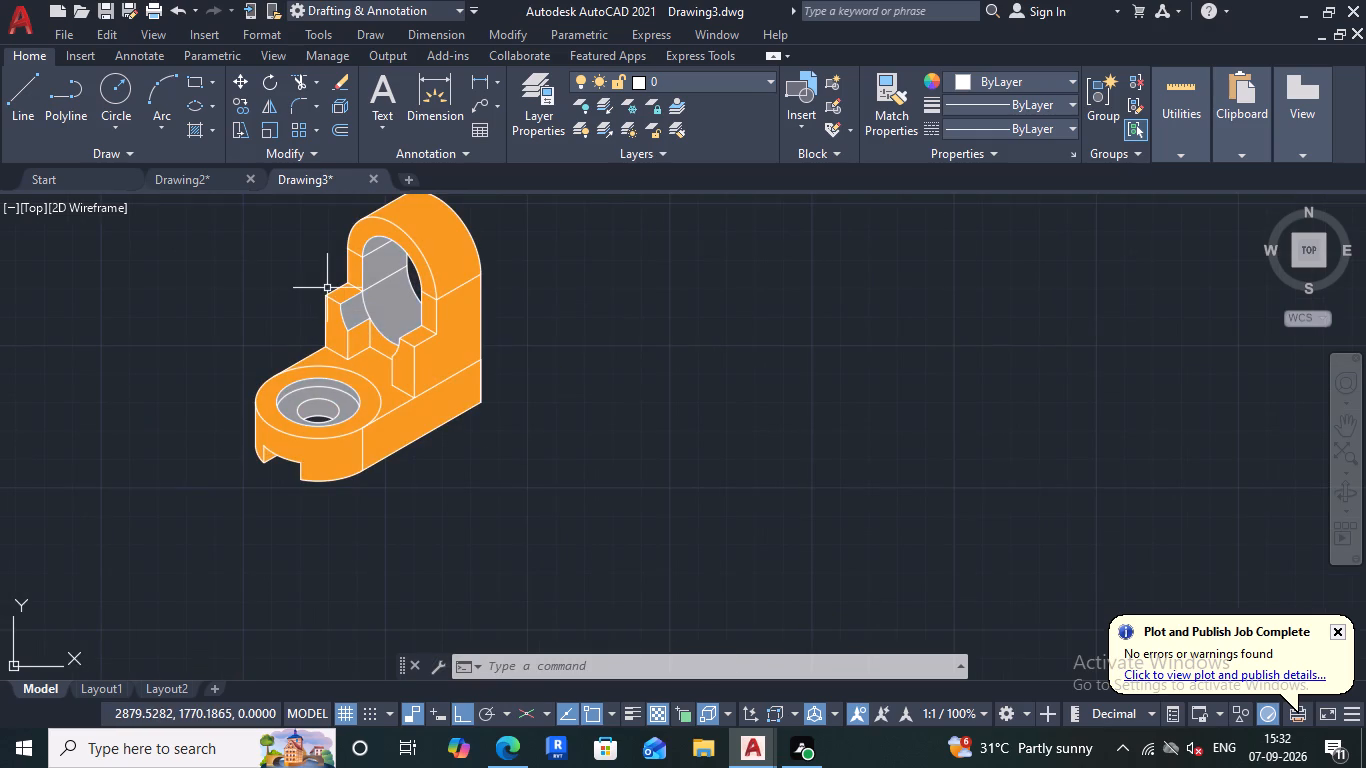
pyautogui.scroll(2, 327, 288)
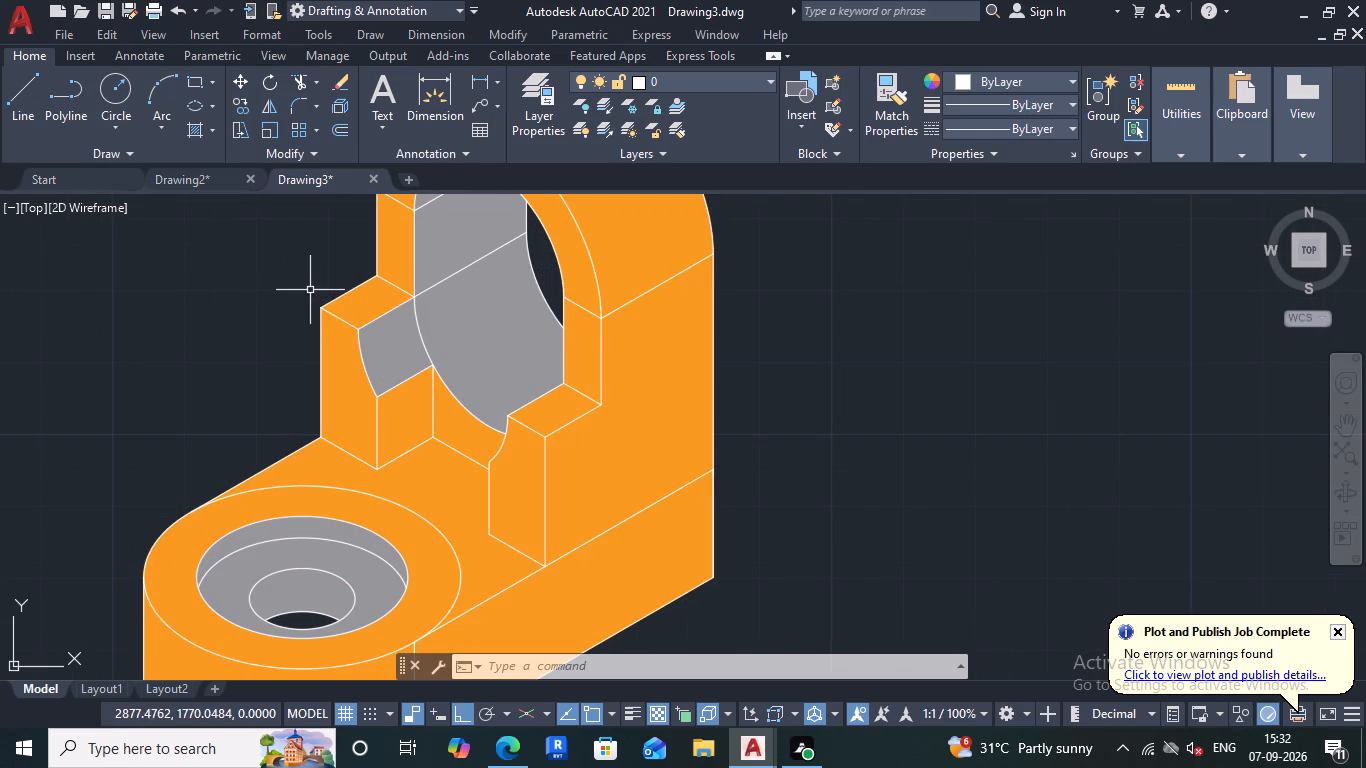
pyautogui.scroll(2, 268, 305)
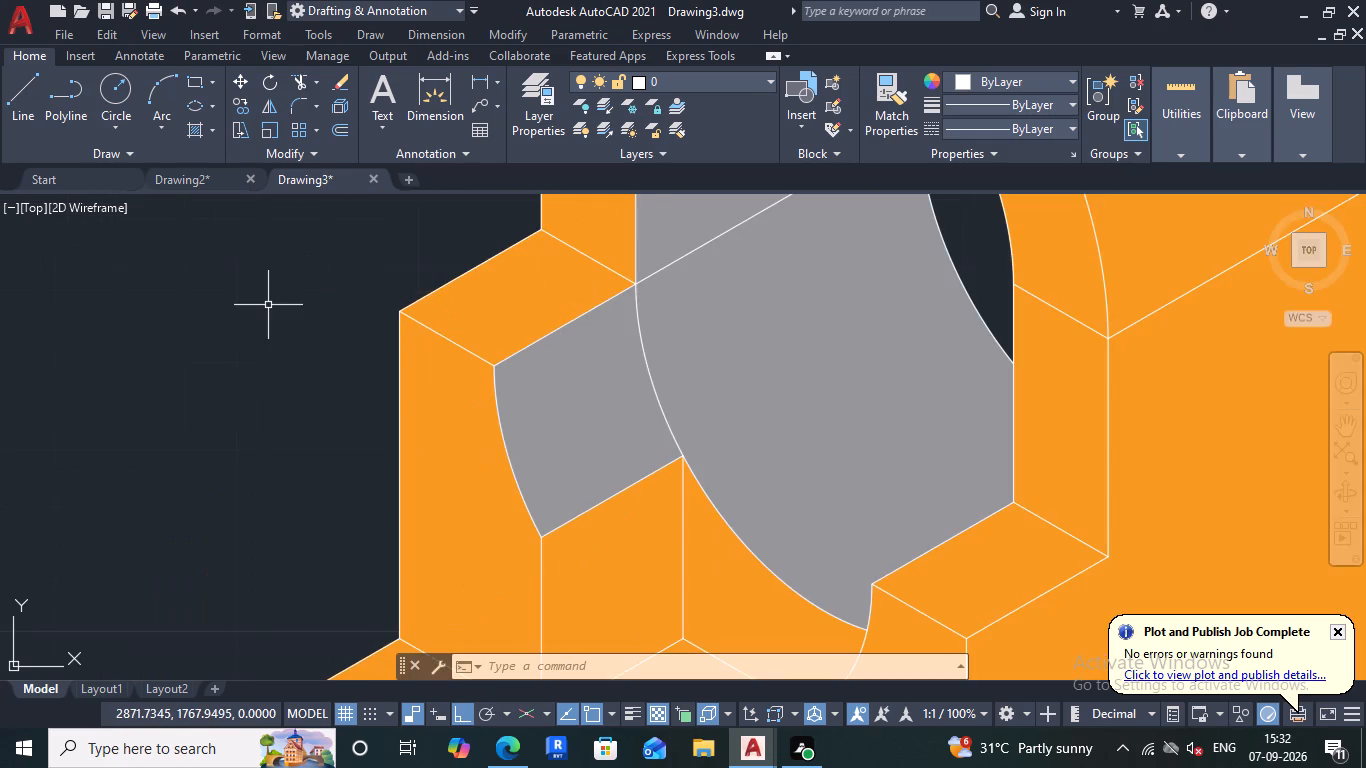
pyautogui.scroll(-5, 268, 305)
pyautogui.scroll(2, 249, 286)
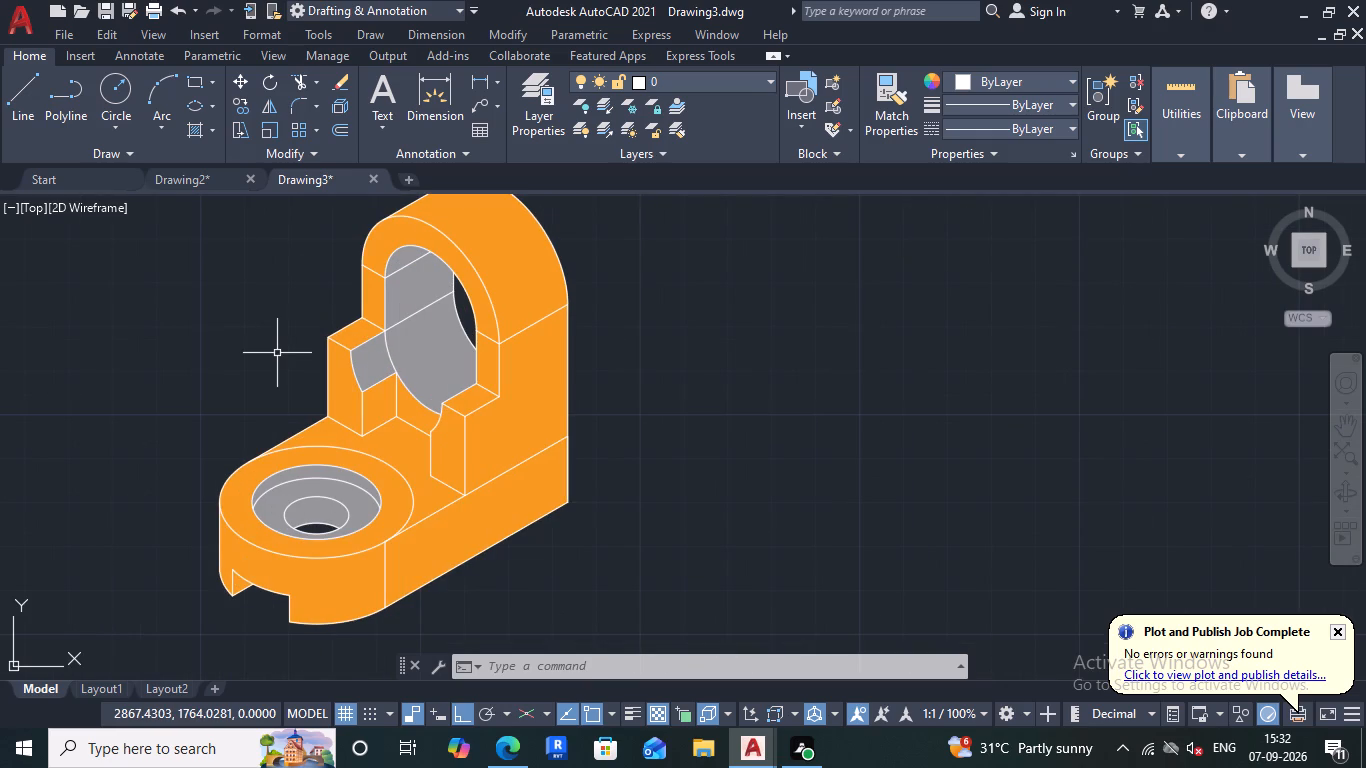
pyautogui.scroll(4, 277, 353)
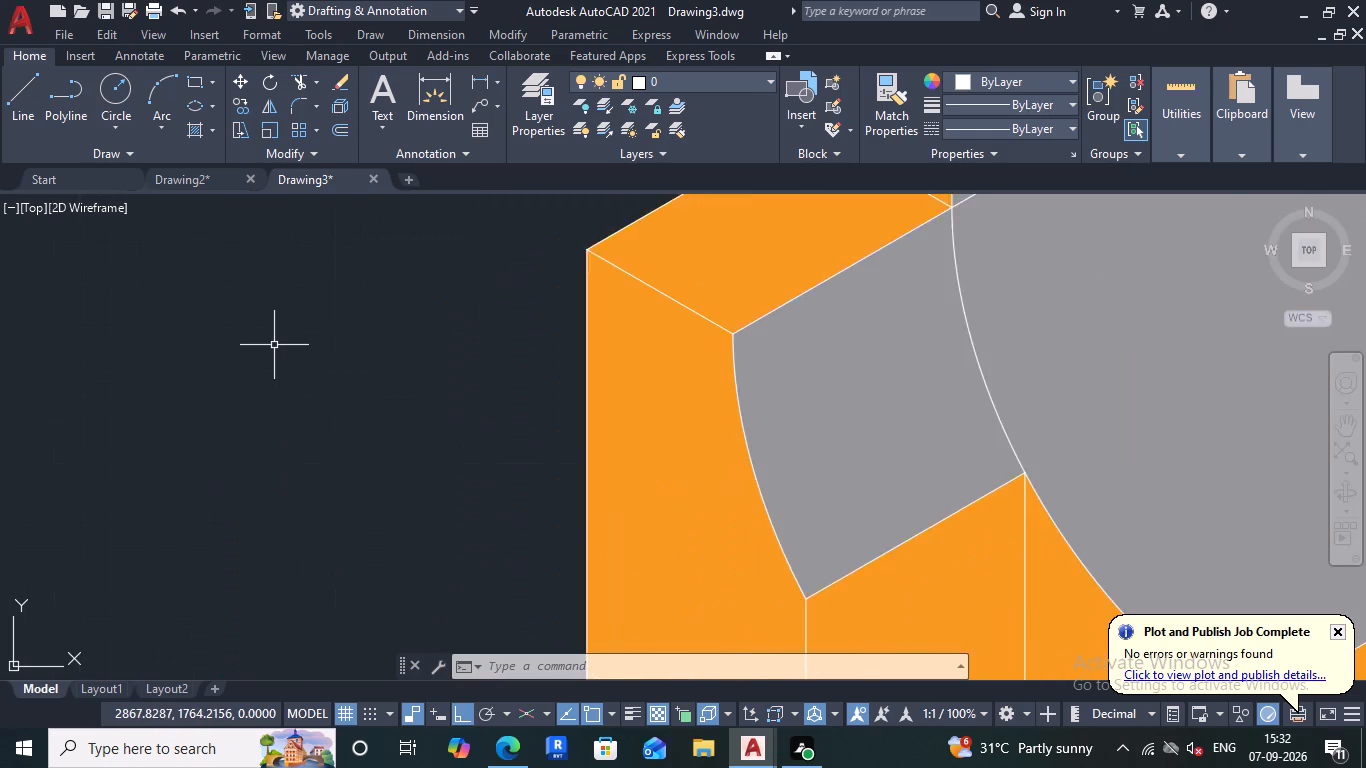
pyautogui.scroll(2, 274, 345)
pyautogui.scroll(-7, 270, 301)
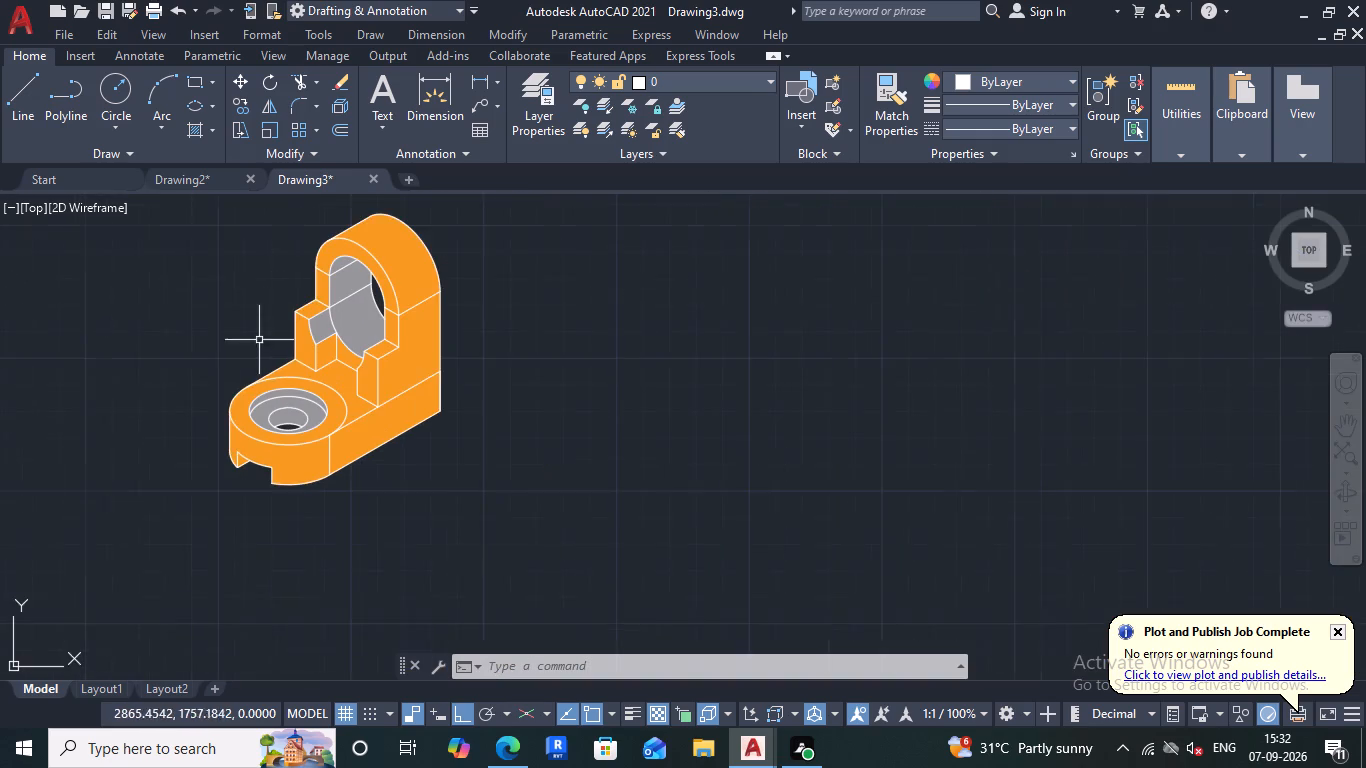
pyautogui.moveTo(258, 343); pyautogui.dragTo(251, 401, button='middle')
pyautogui.scroll(1, 355, 408)
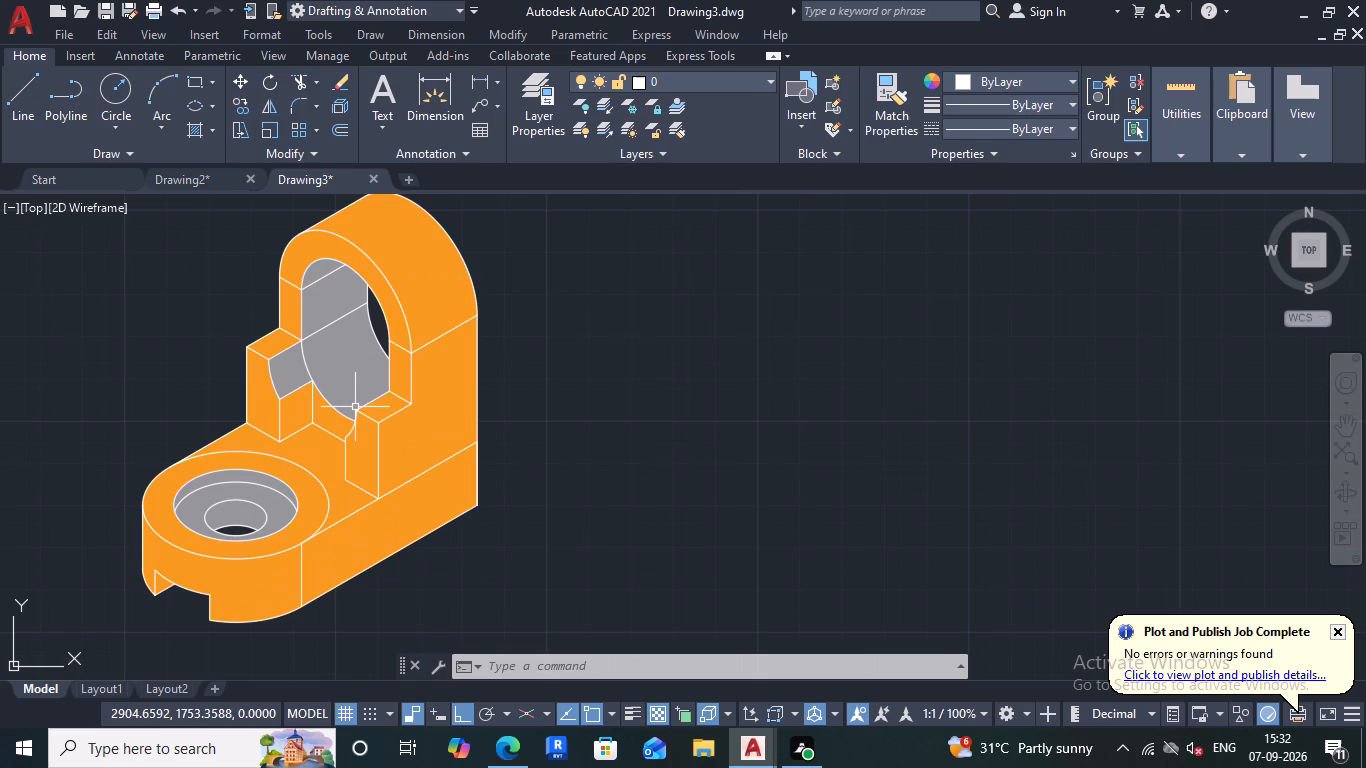
pyautogui.scroll(1, 356, 404)
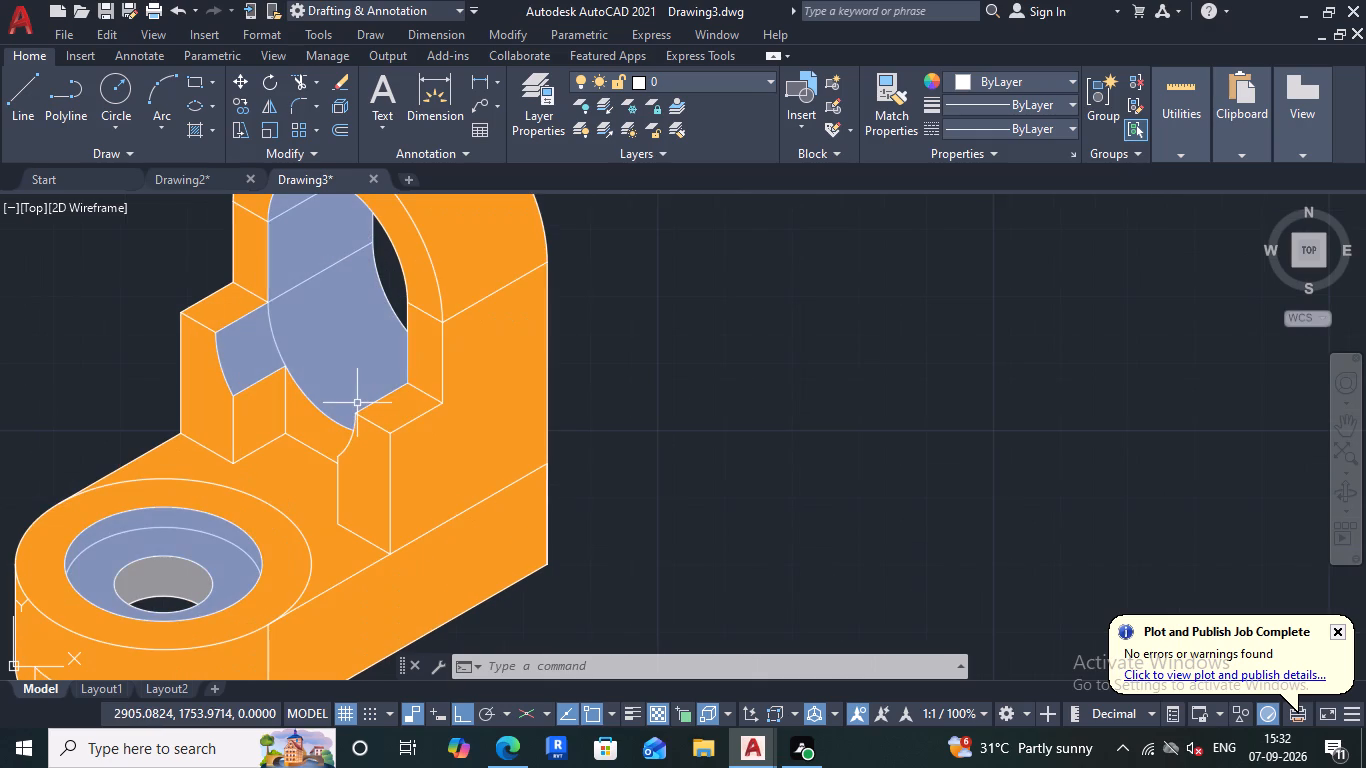
pyautogui.scroll(-2, 359, 401)
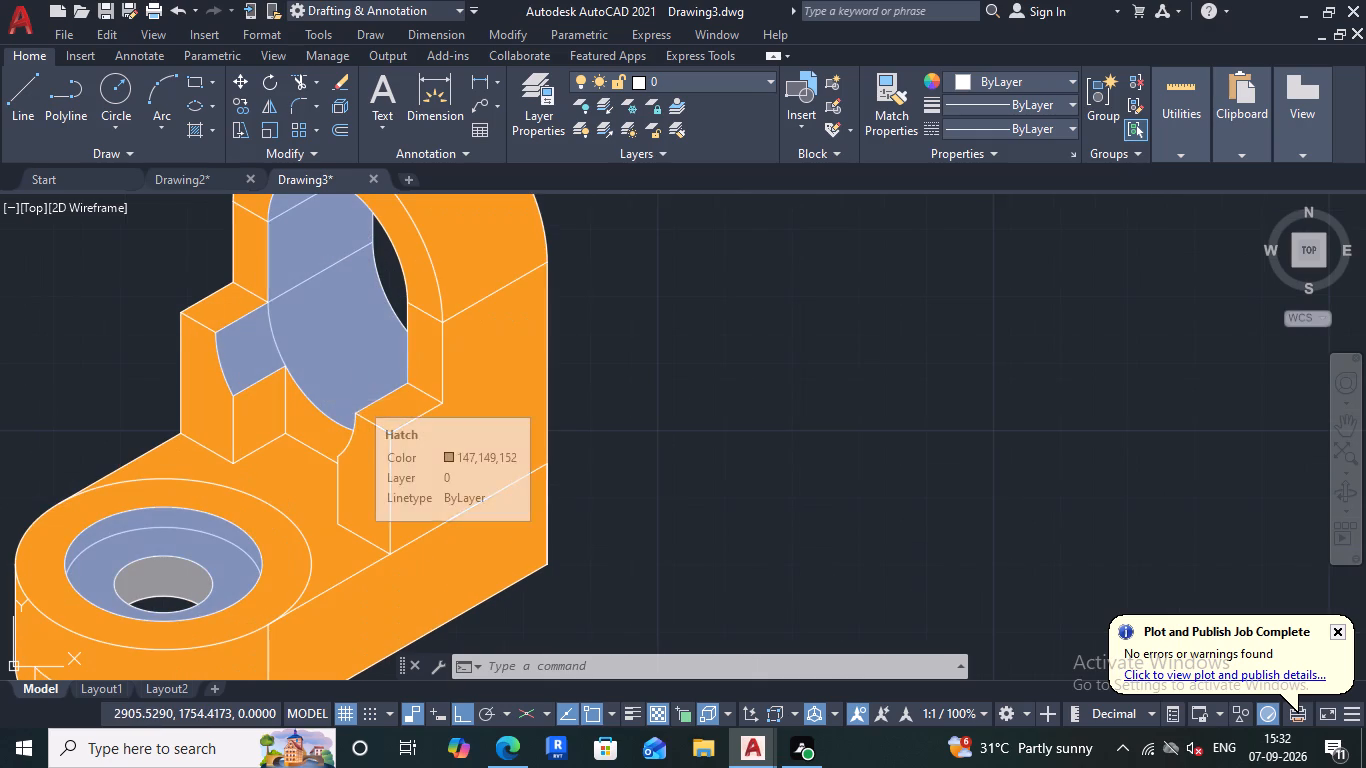
pyautogui.scroll(3, 198, 404)
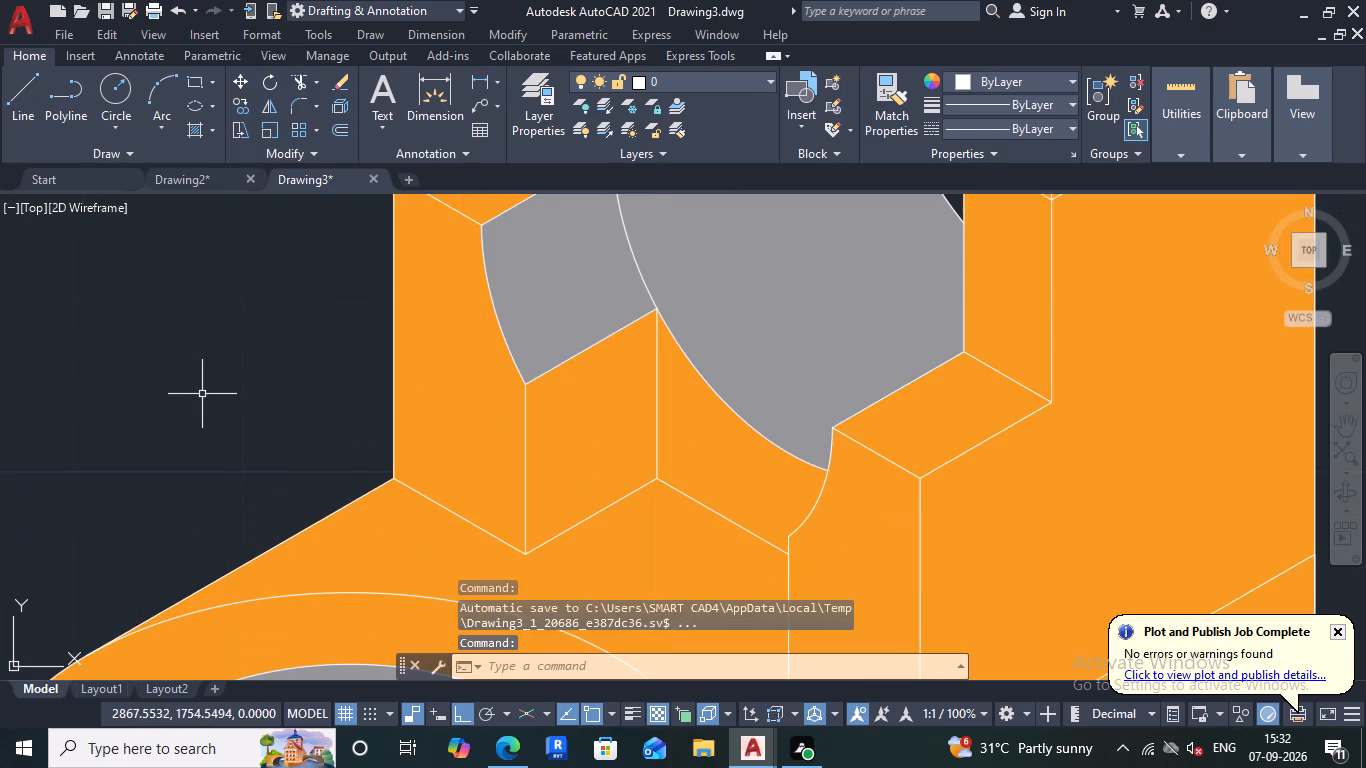
pyautogui.scroll(-3, 203, 391)
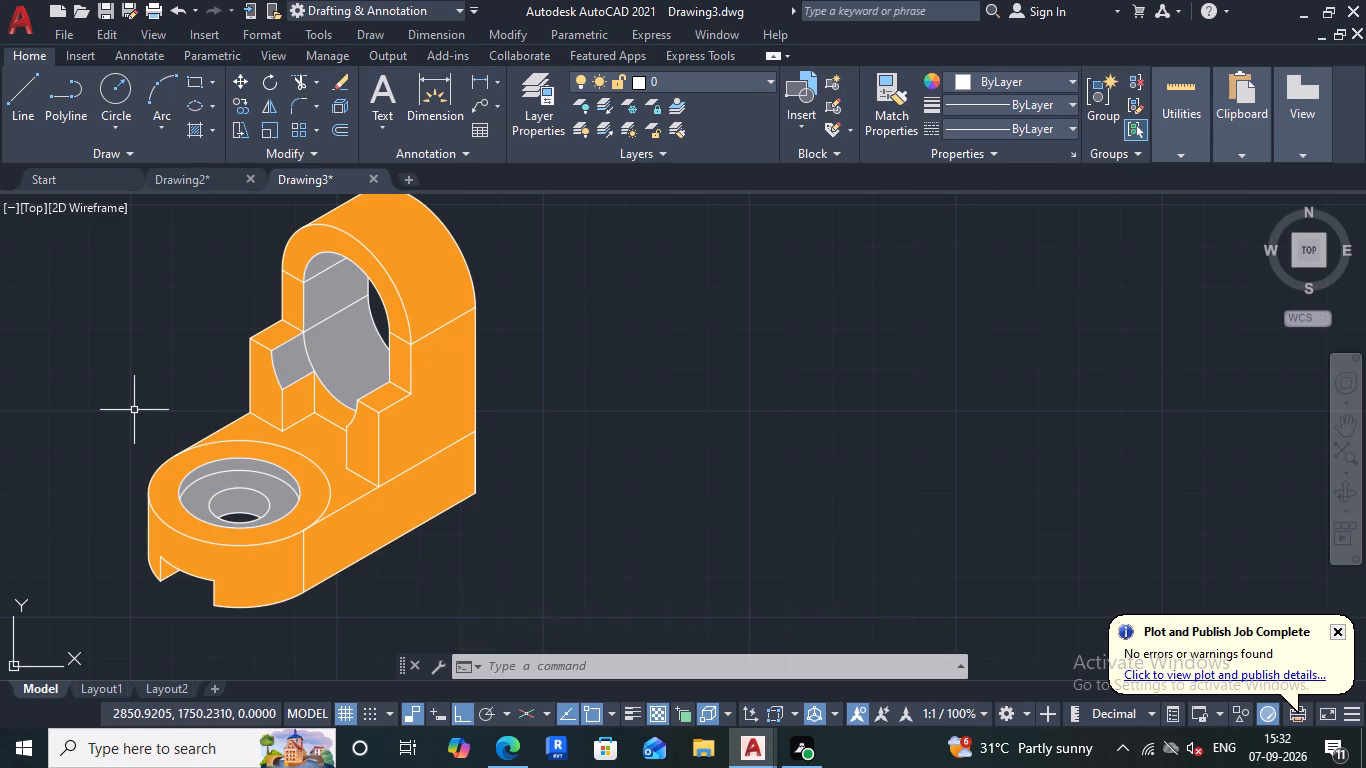
pyautogui.scroll(1, 135, 411)
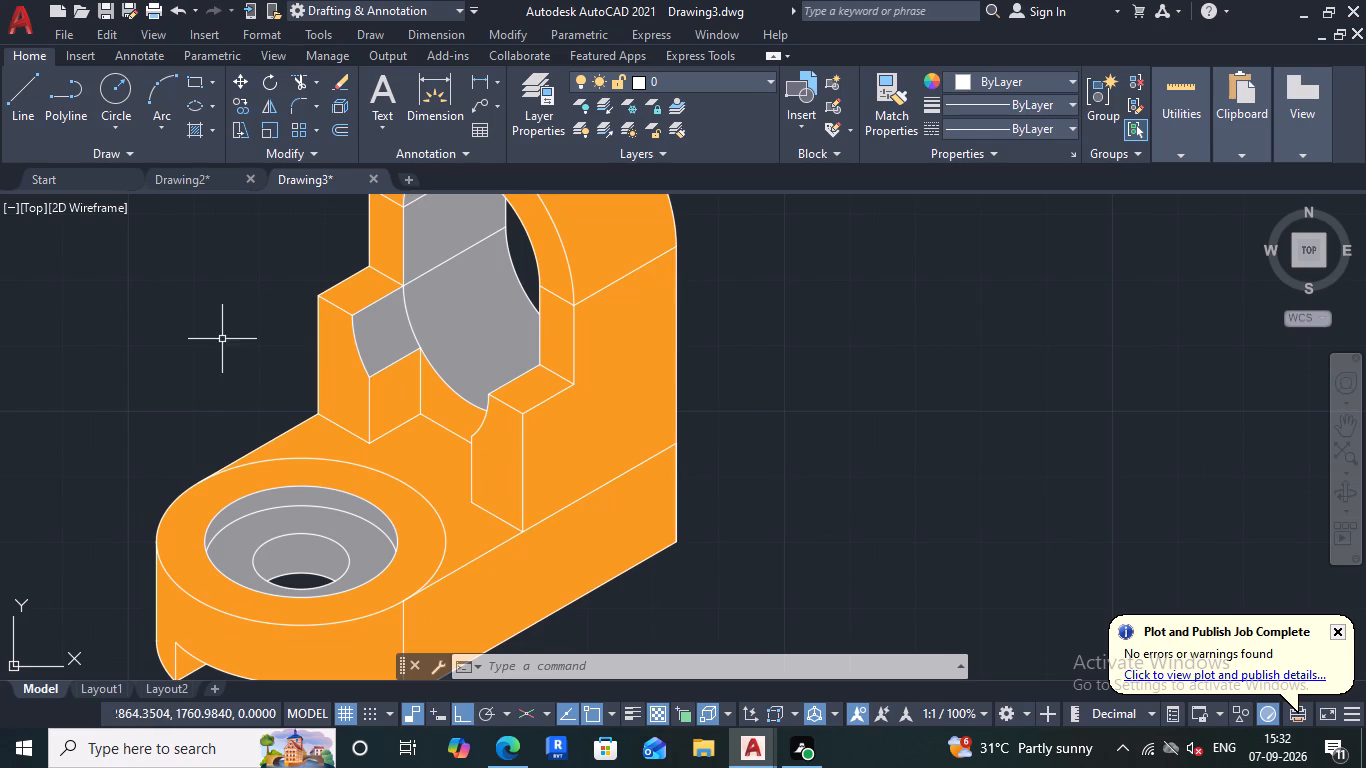
pyautogui.scroll(-3, 183, 367)
pyautogui.scroll(-1, 280, 336)
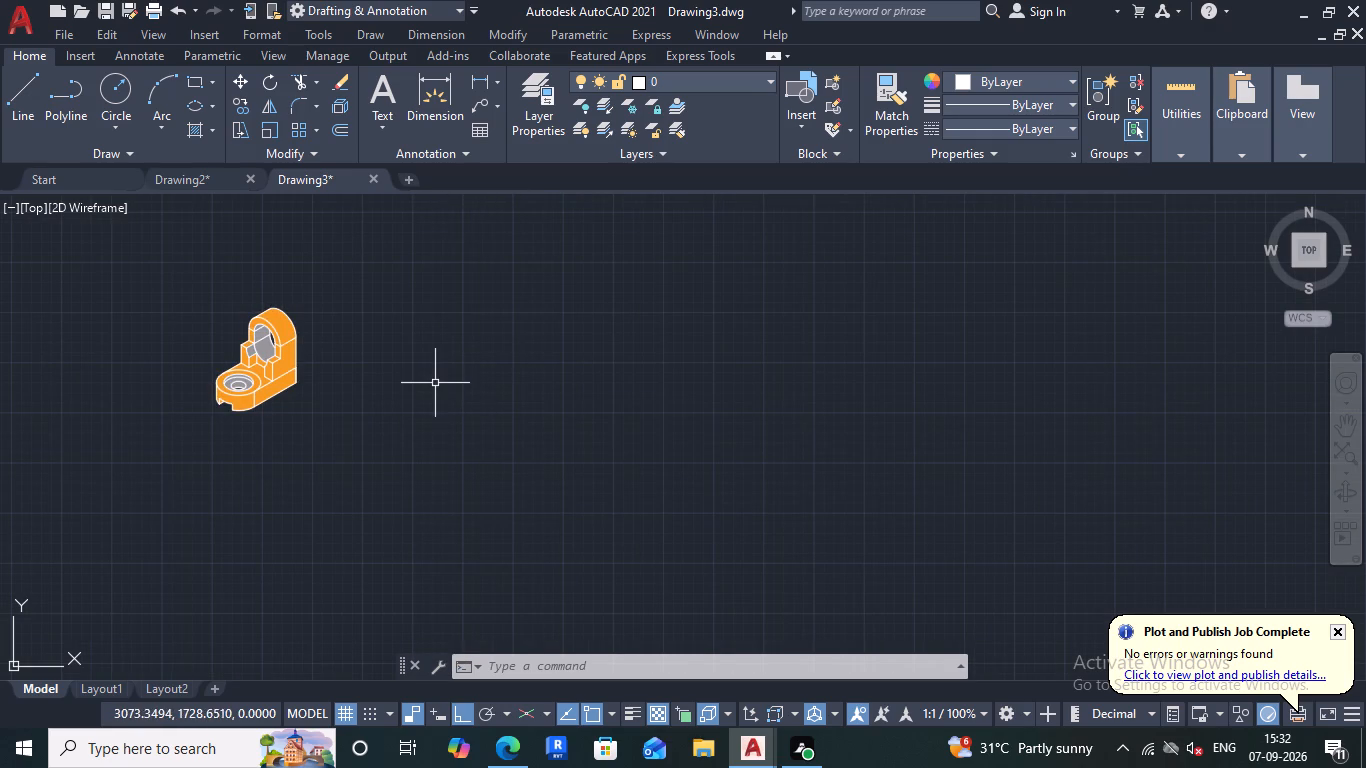
pyautogui.scroll(4, 211, 280)
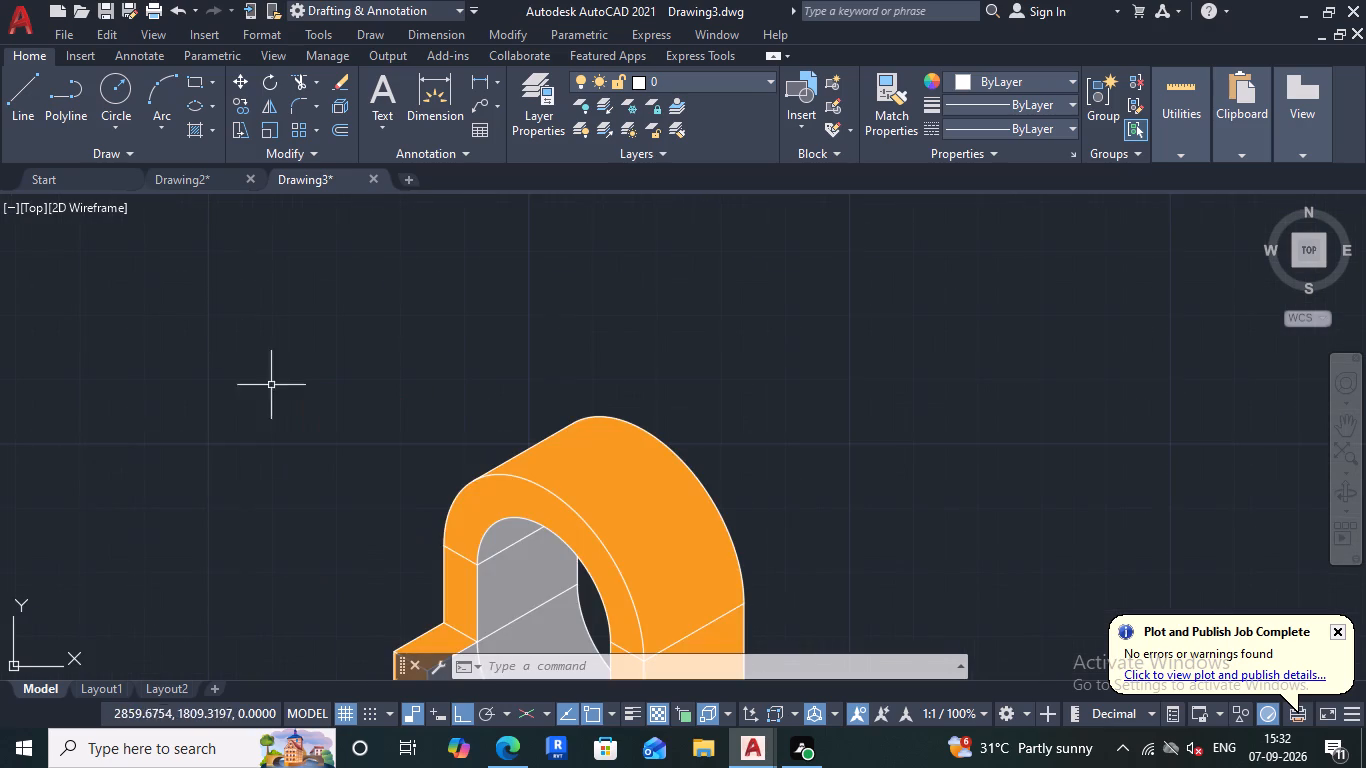
pyautogui.scroll(-2, 299, 372)
pyautogui.scroll(-1, 552, 596)
pyautogui.scroll(3, 499, 607)
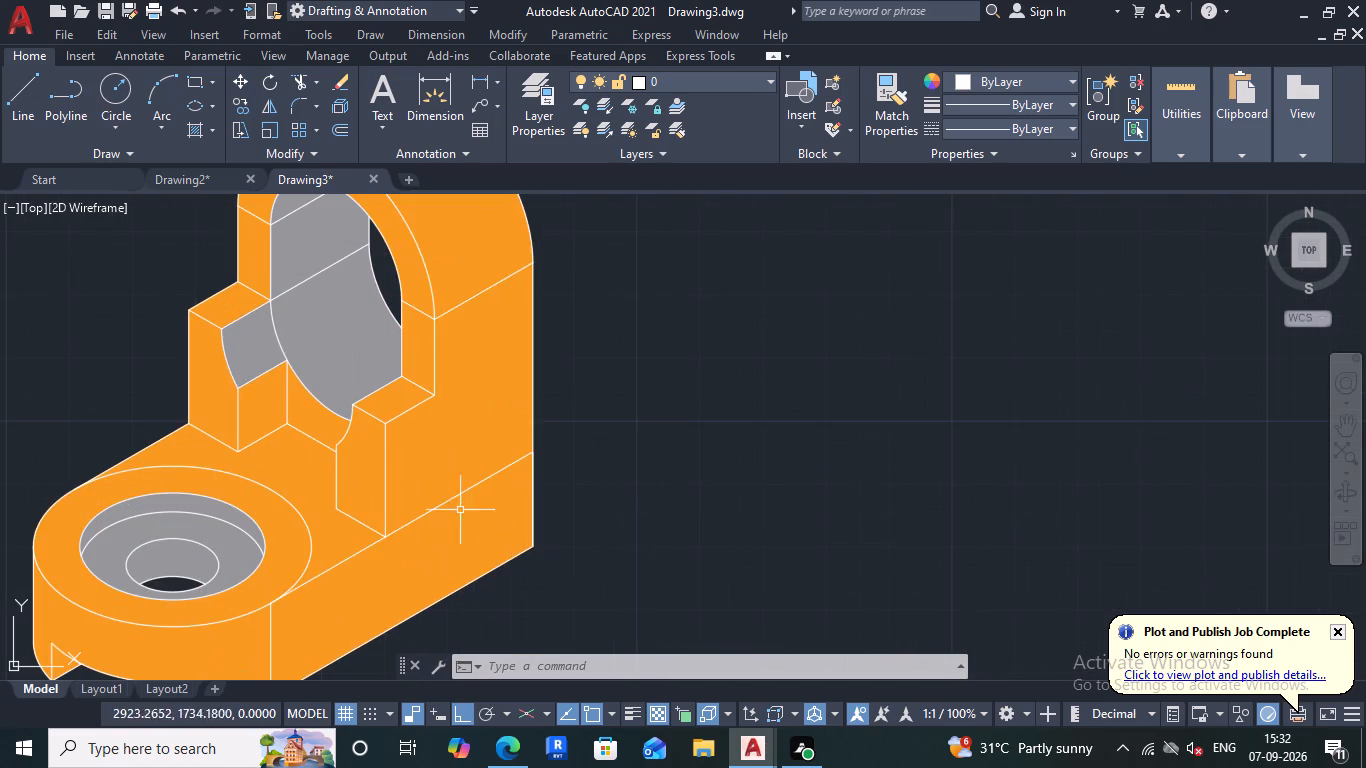
pyautogui.scroll(-3, 598, 419)
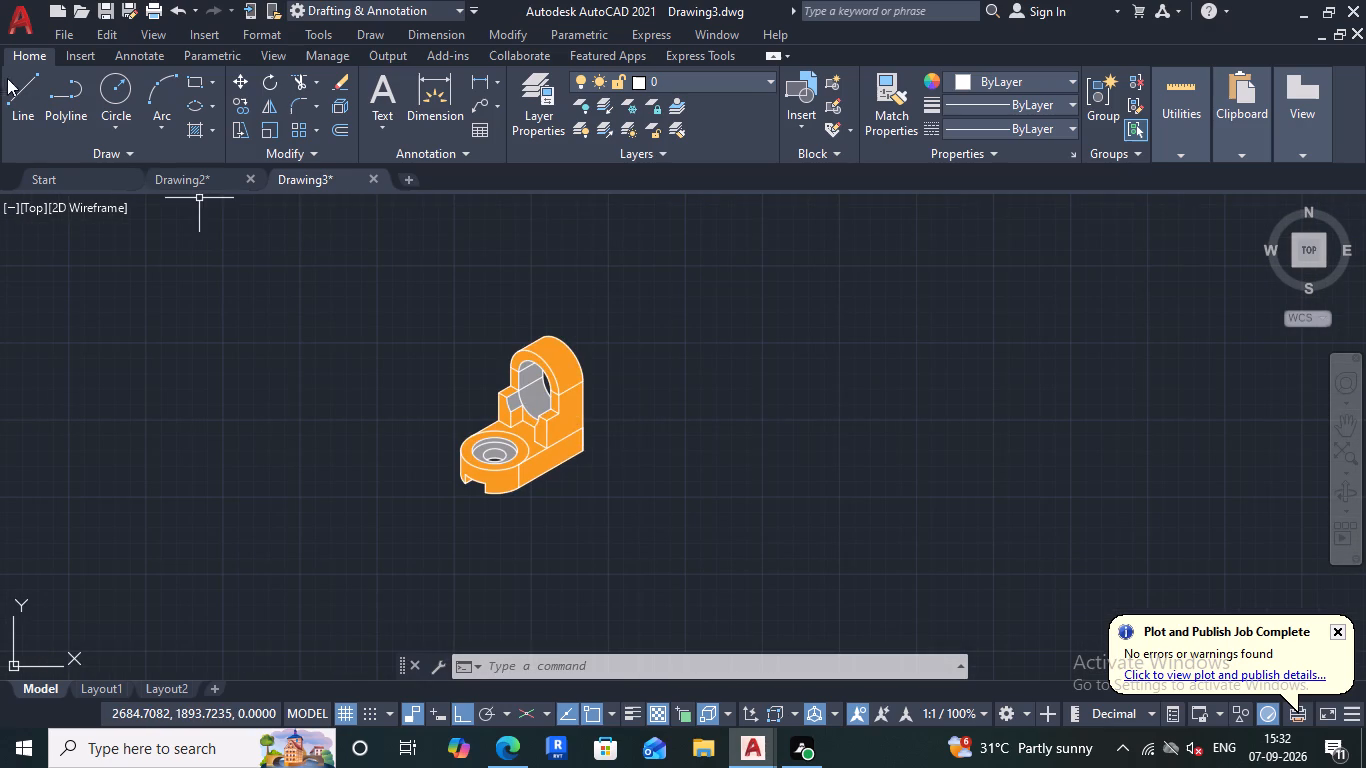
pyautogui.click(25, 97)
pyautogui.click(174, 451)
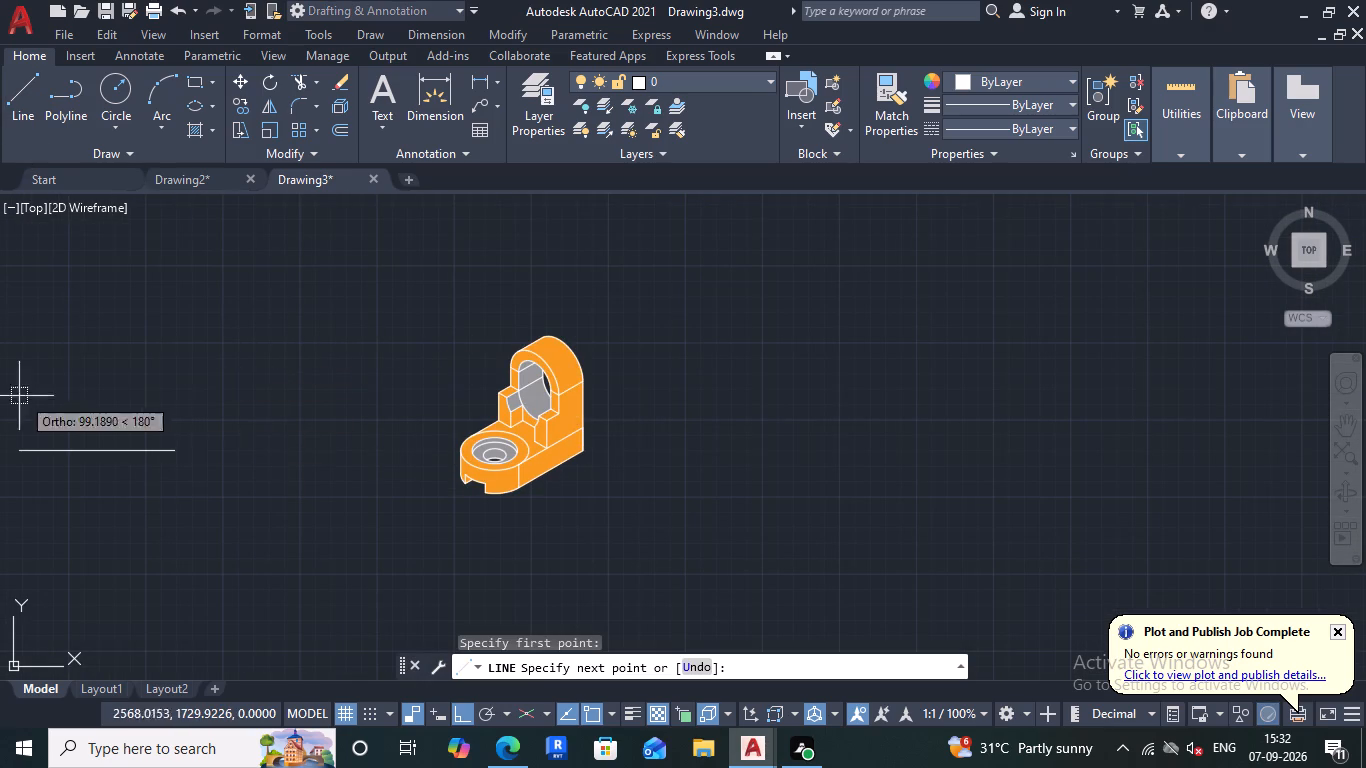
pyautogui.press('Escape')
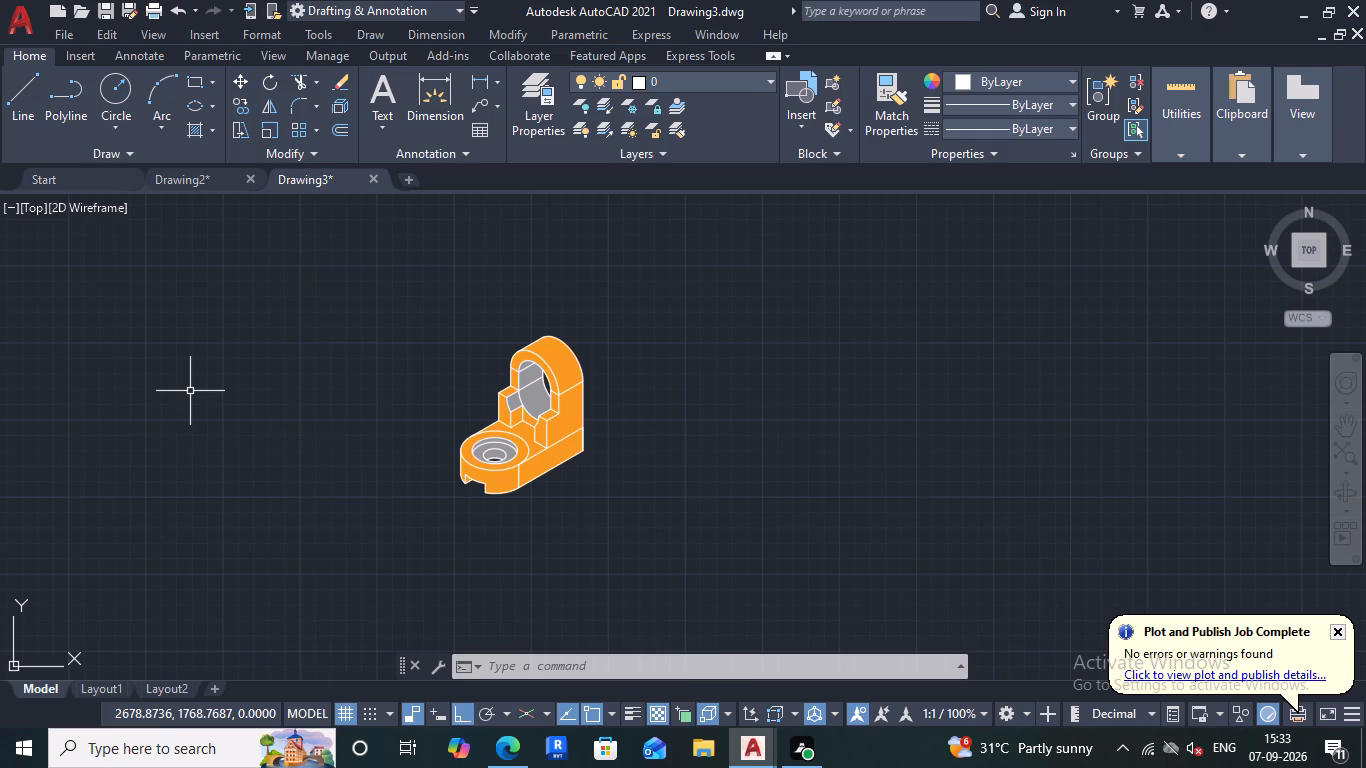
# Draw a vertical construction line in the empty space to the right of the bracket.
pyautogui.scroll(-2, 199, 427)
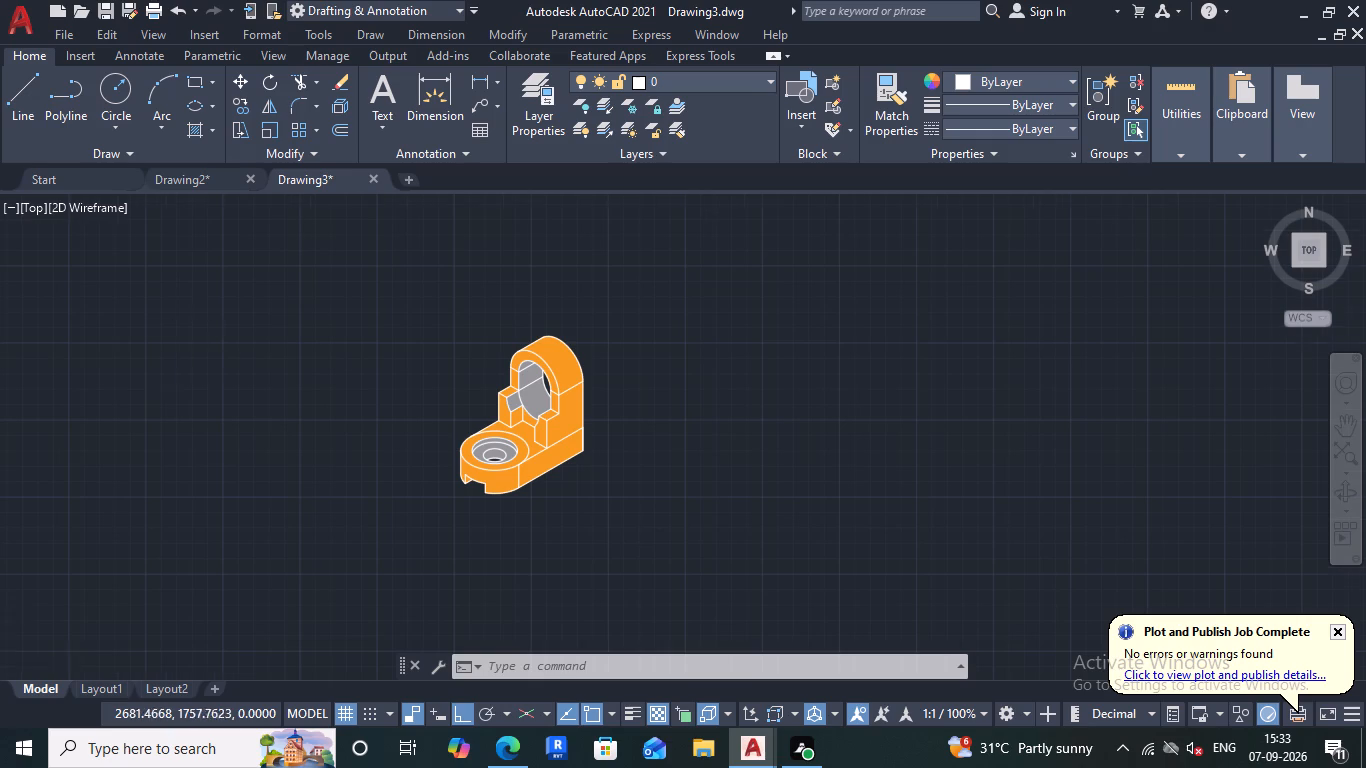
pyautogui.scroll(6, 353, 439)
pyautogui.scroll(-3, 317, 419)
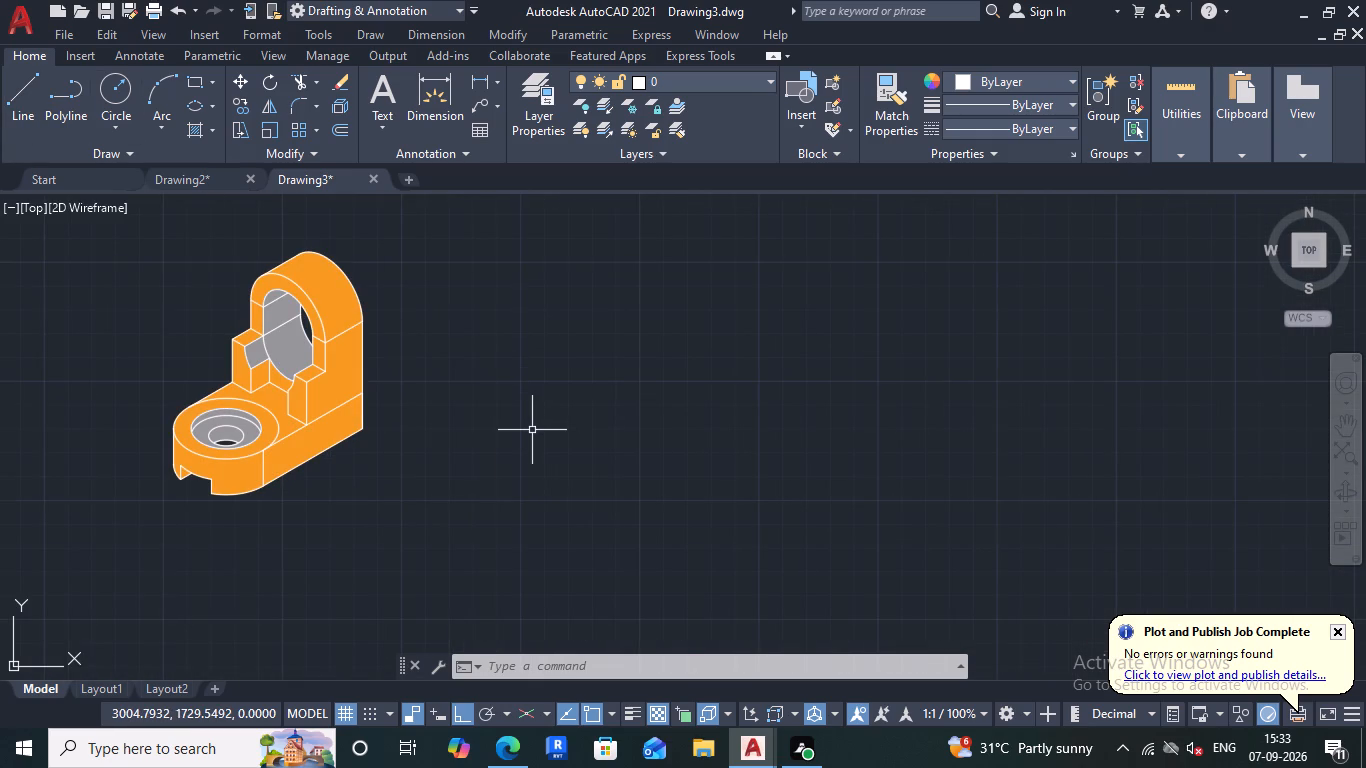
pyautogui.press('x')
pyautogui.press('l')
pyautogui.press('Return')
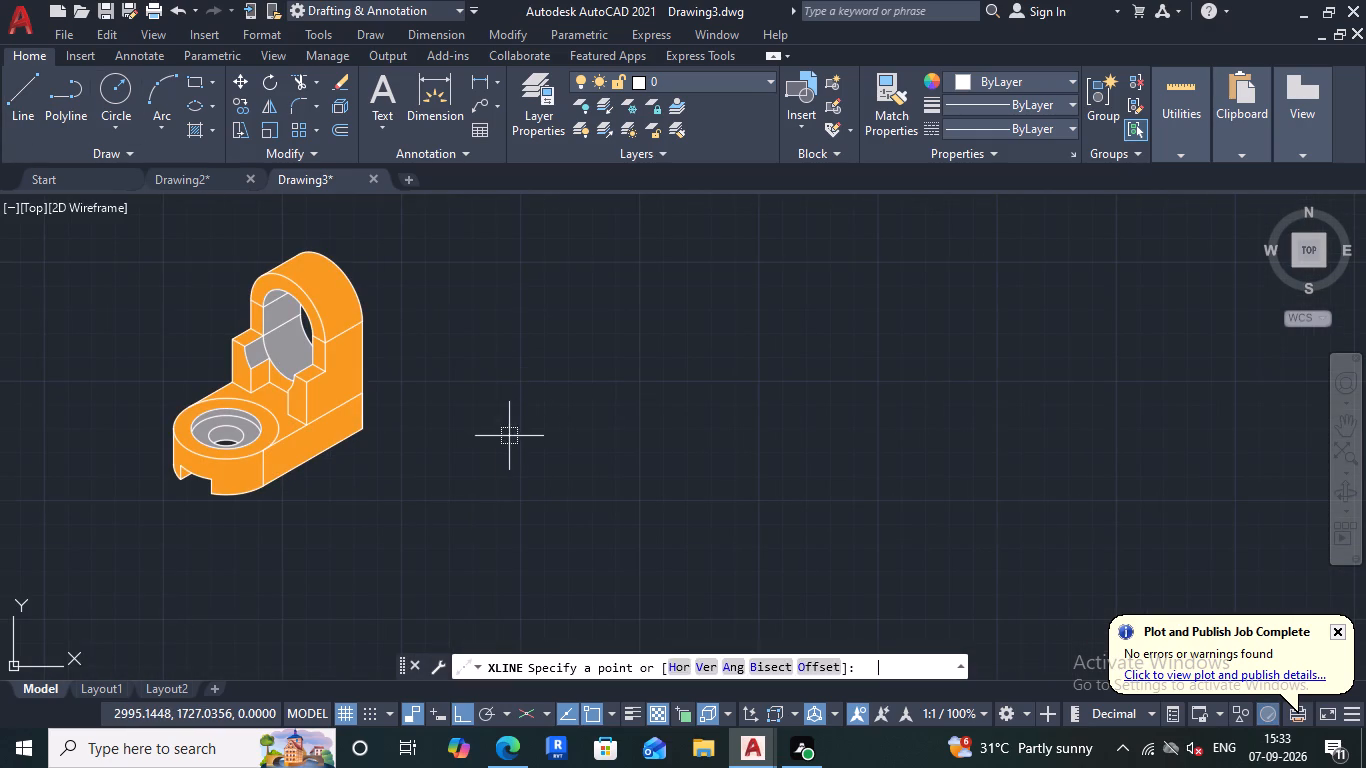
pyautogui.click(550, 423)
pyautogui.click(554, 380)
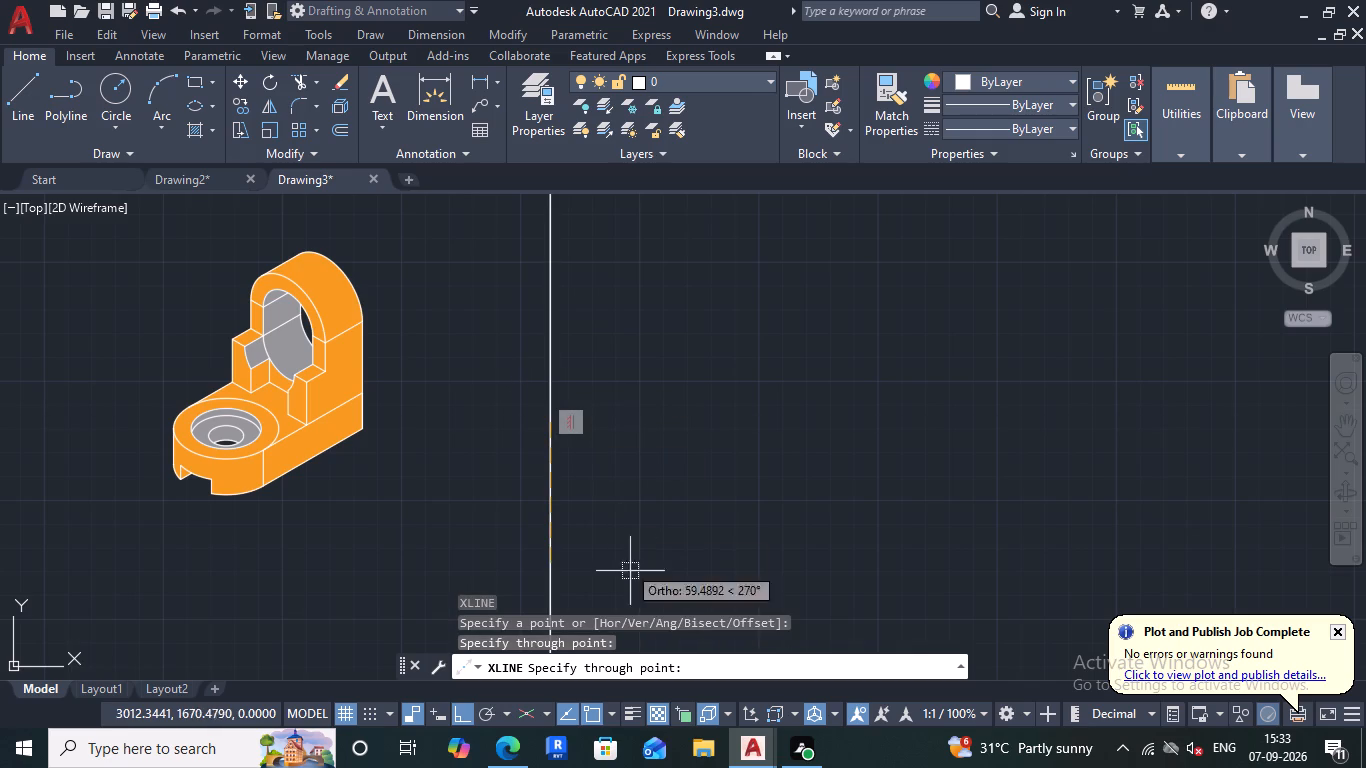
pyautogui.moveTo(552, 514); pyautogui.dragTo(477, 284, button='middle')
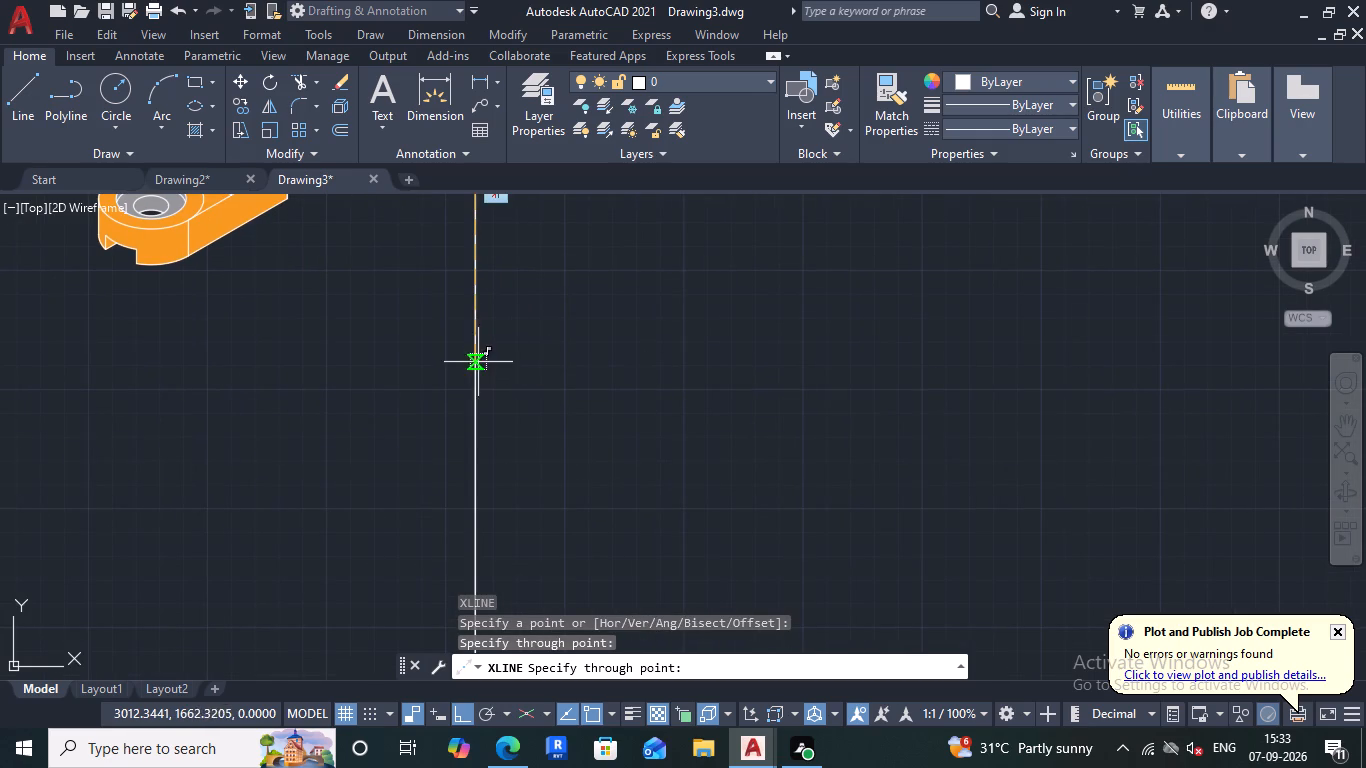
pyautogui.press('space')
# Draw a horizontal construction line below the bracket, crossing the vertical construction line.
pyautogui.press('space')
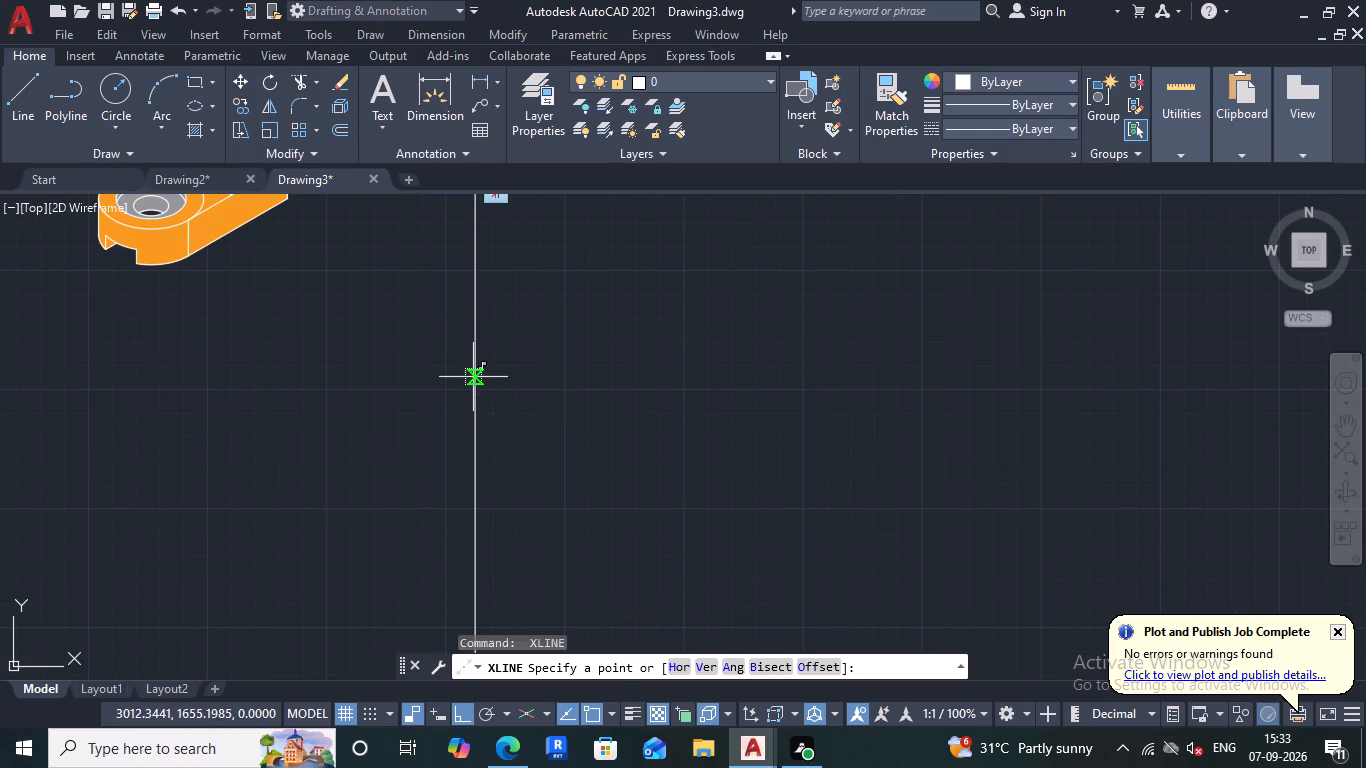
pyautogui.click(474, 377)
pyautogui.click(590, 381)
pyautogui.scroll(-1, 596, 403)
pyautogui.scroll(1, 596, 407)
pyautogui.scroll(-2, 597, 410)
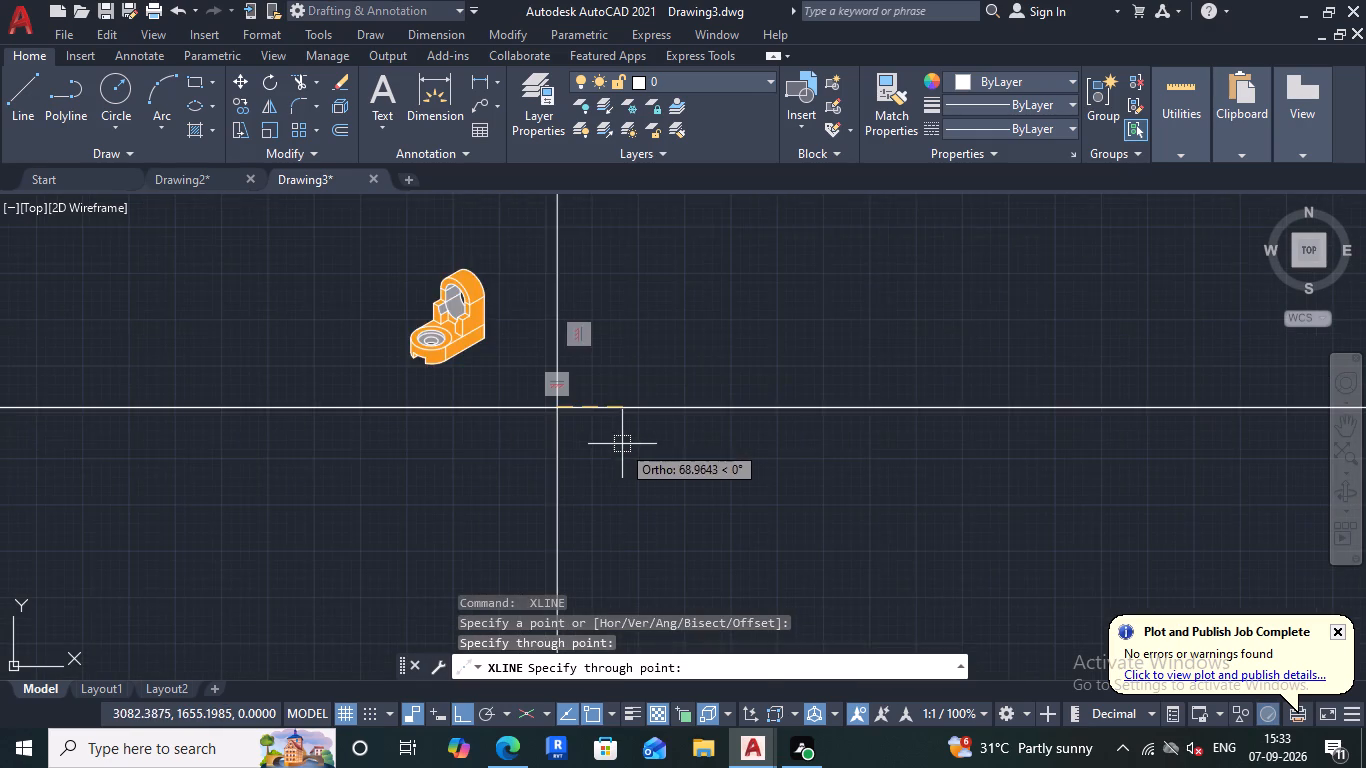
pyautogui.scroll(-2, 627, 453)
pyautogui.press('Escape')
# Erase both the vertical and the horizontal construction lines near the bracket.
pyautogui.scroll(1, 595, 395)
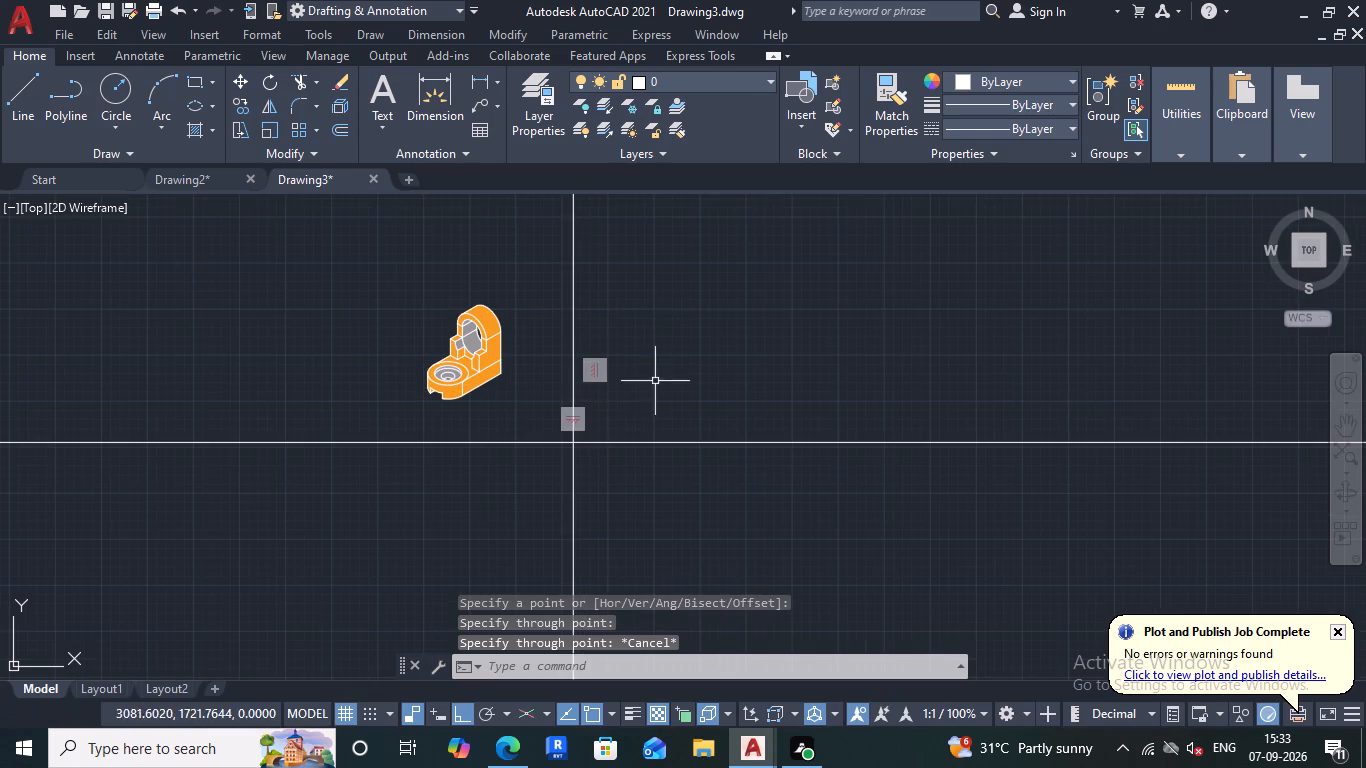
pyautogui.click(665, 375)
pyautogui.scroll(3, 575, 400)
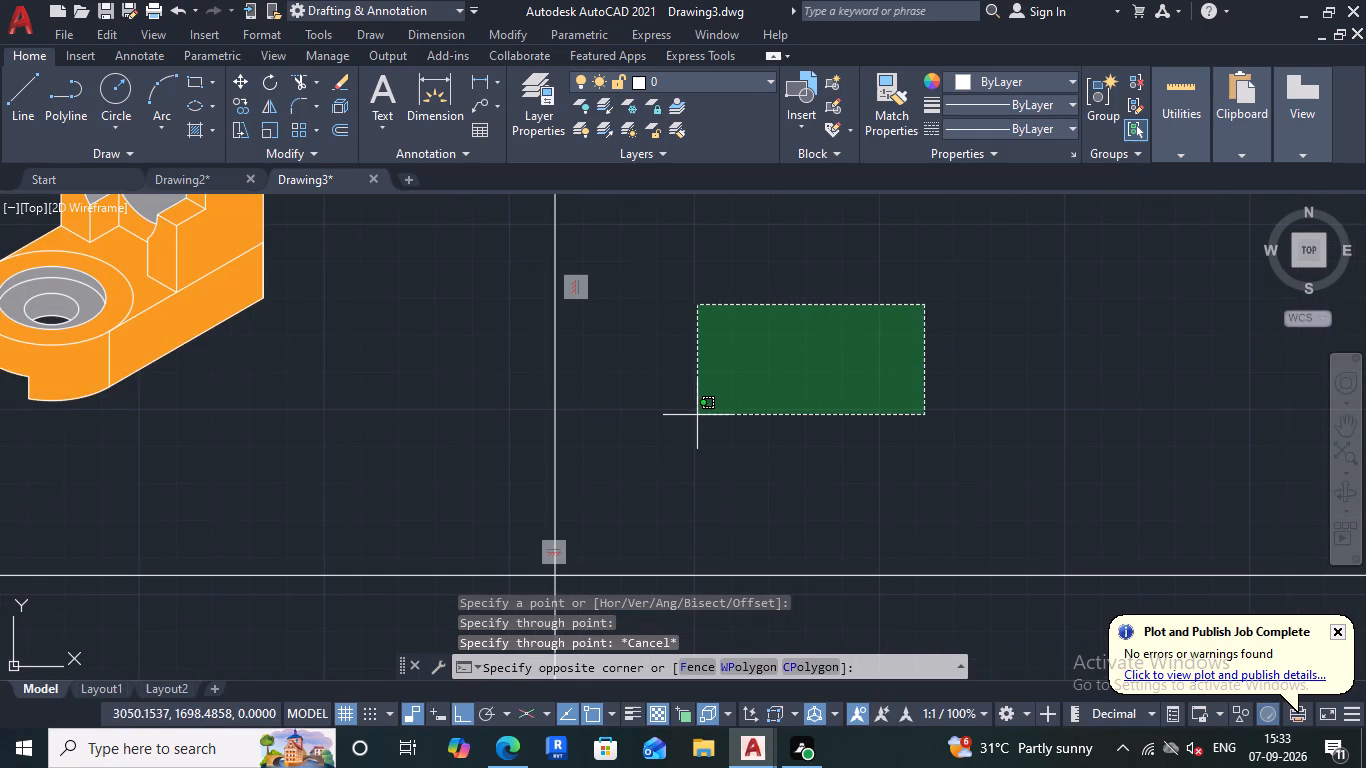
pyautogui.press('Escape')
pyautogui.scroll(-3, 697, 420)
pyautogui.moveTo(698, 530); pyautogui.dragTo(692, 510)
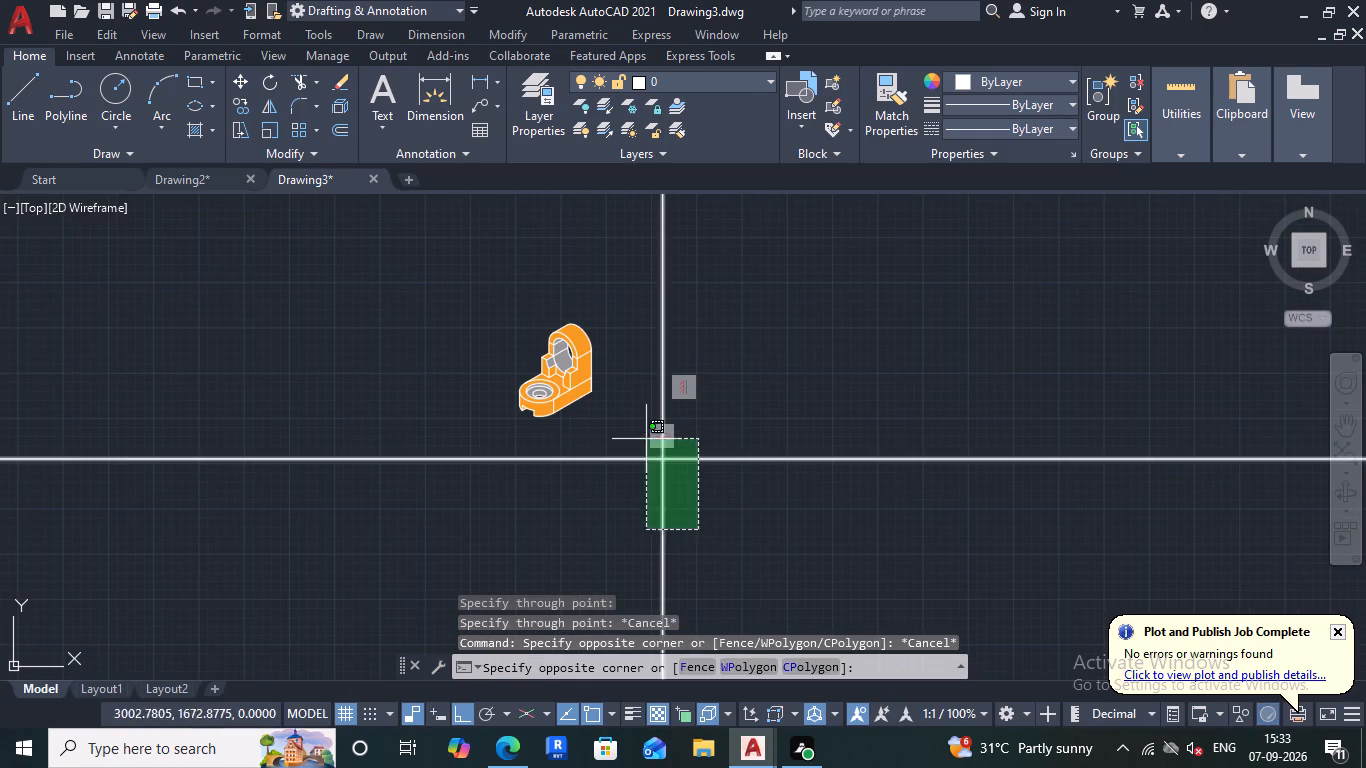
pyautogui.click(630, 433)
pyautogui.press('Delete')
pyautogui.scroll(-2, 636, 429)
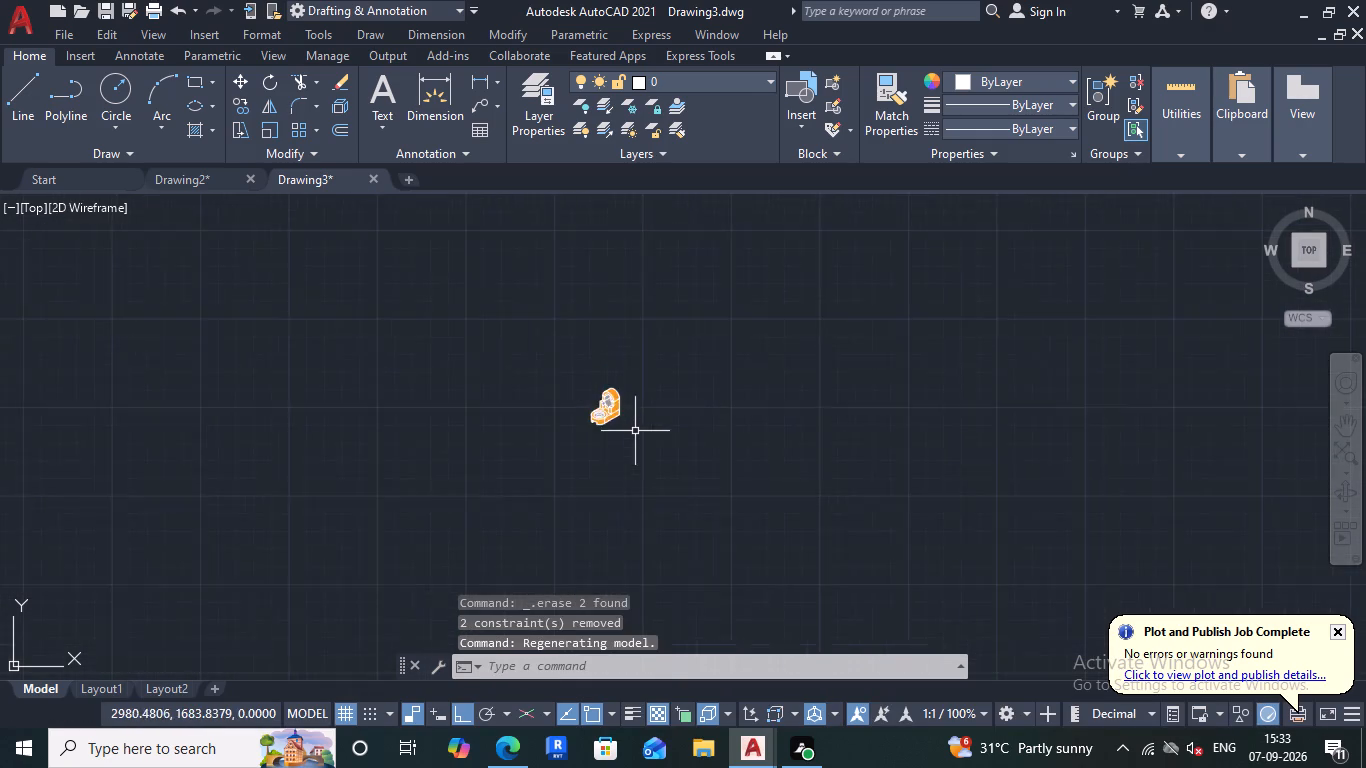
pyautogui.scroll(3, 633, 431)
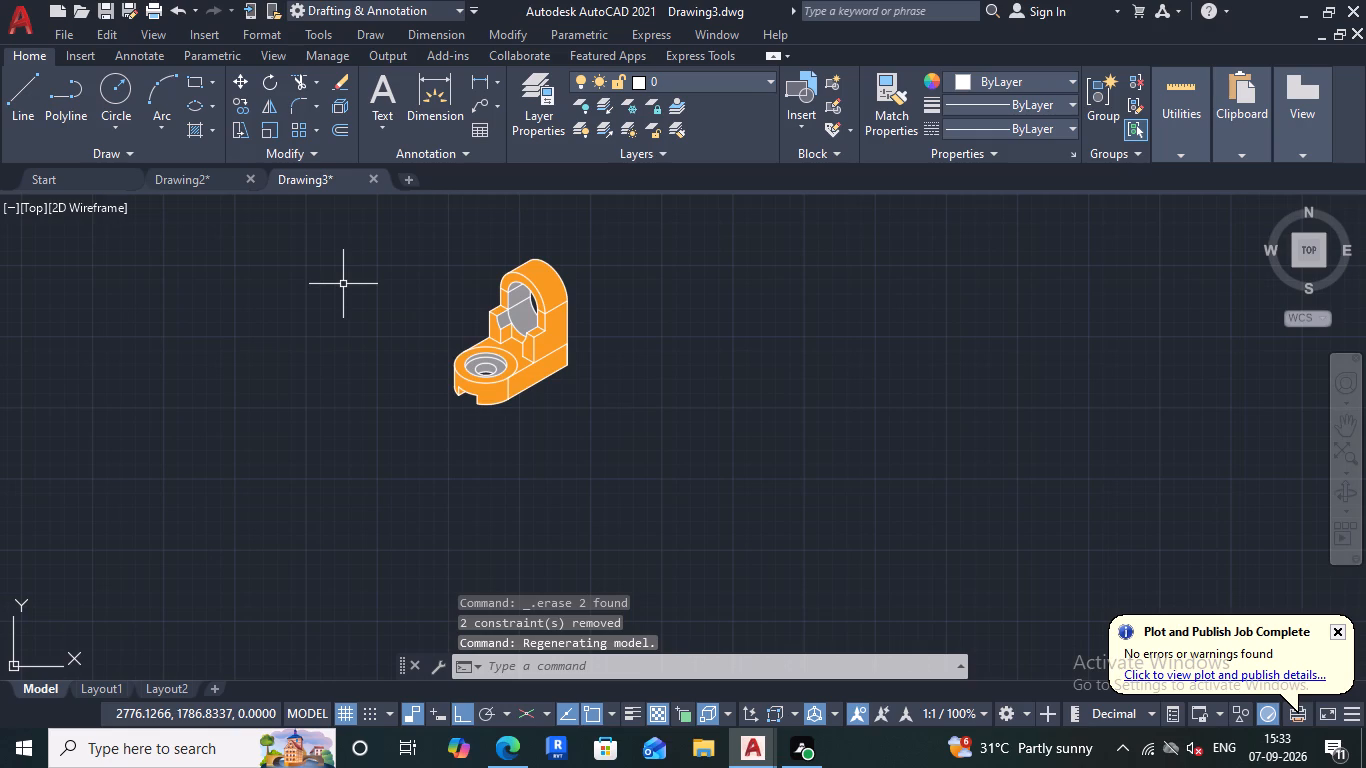
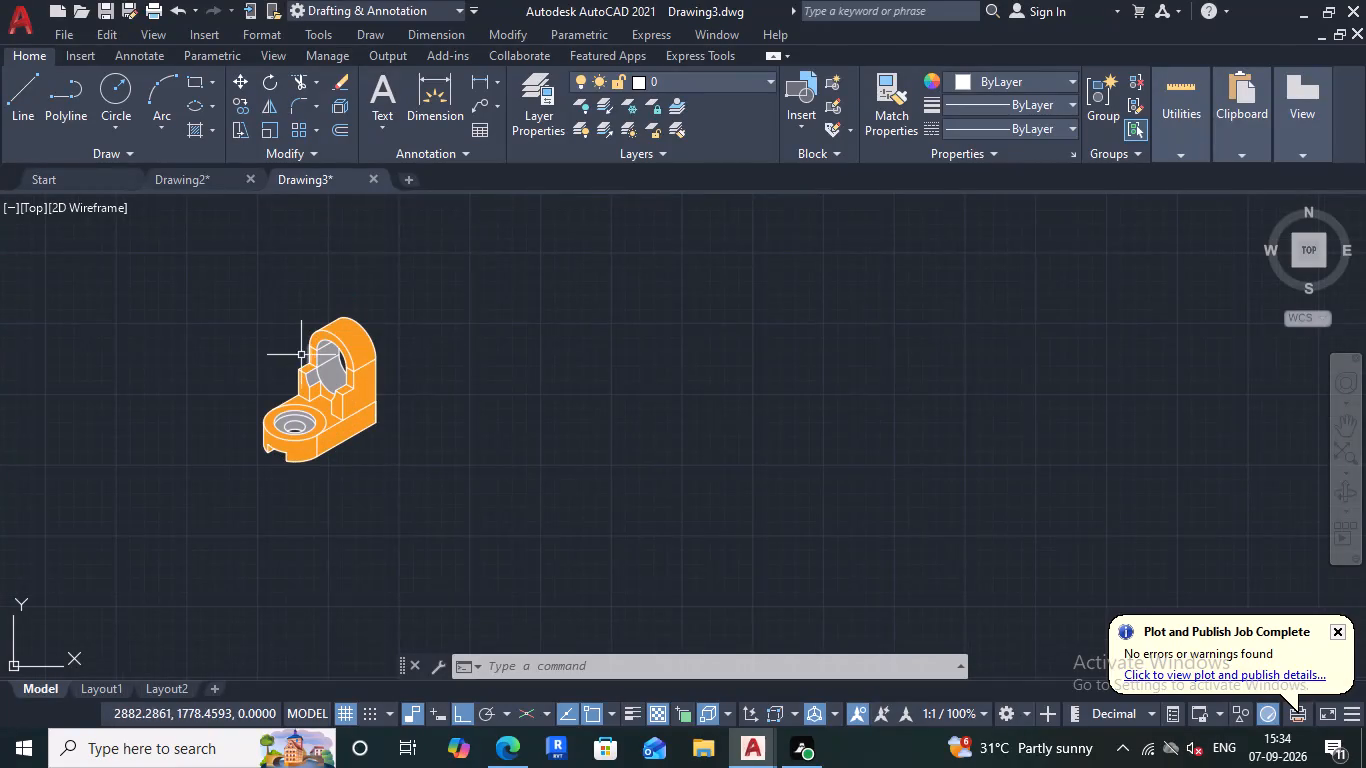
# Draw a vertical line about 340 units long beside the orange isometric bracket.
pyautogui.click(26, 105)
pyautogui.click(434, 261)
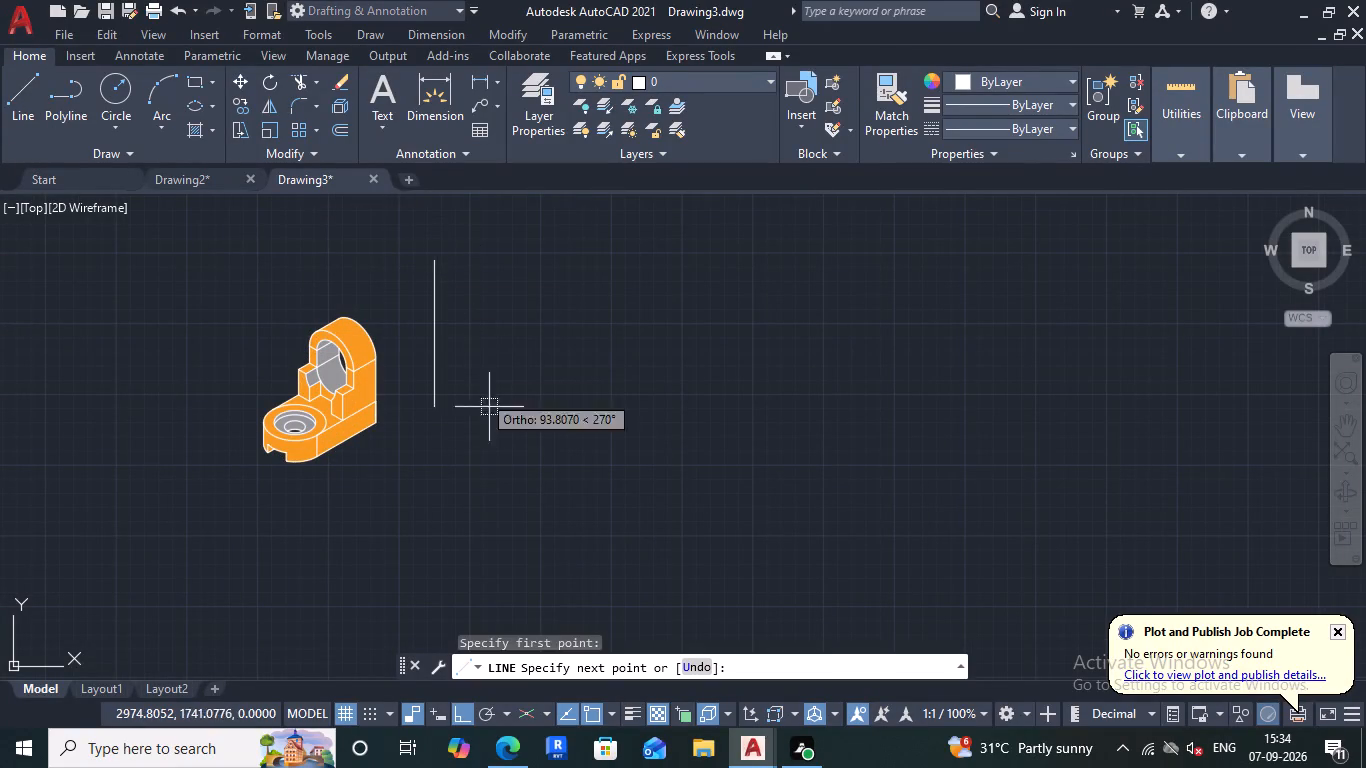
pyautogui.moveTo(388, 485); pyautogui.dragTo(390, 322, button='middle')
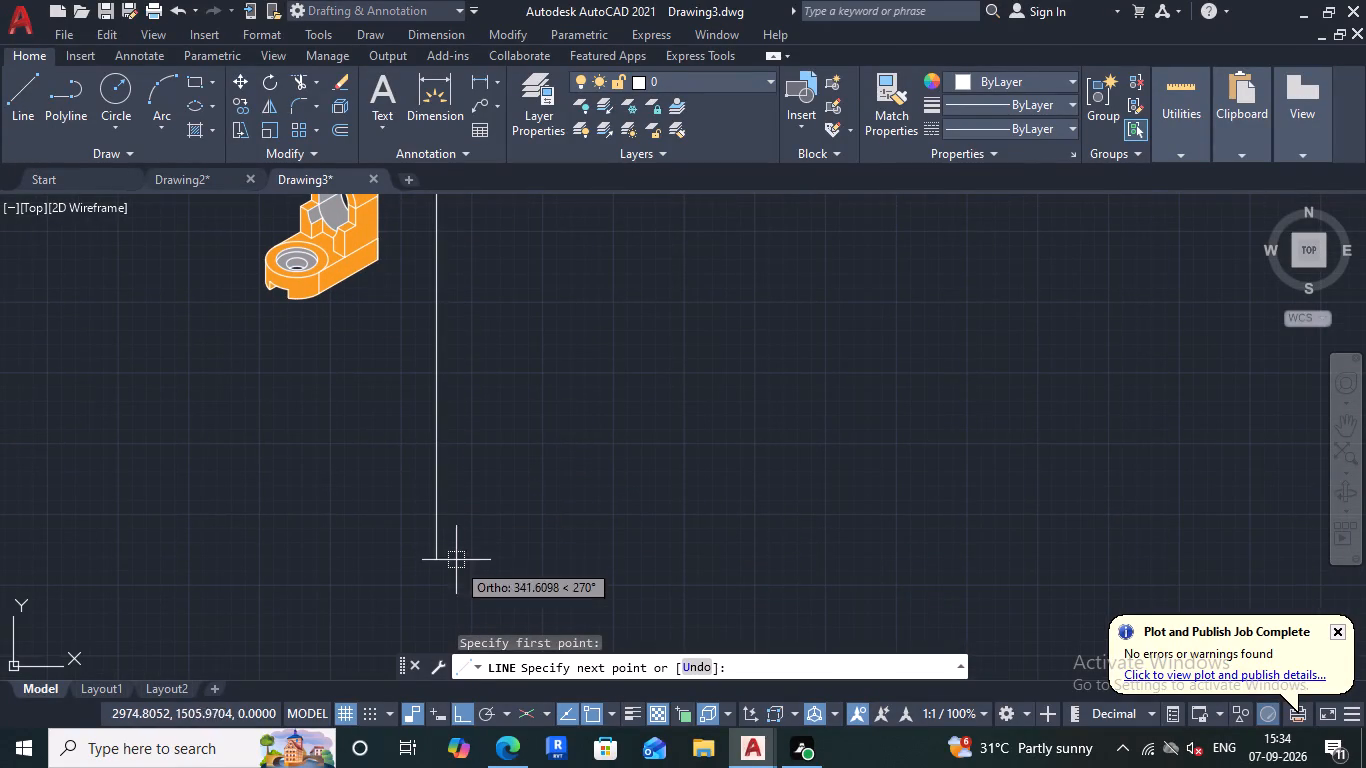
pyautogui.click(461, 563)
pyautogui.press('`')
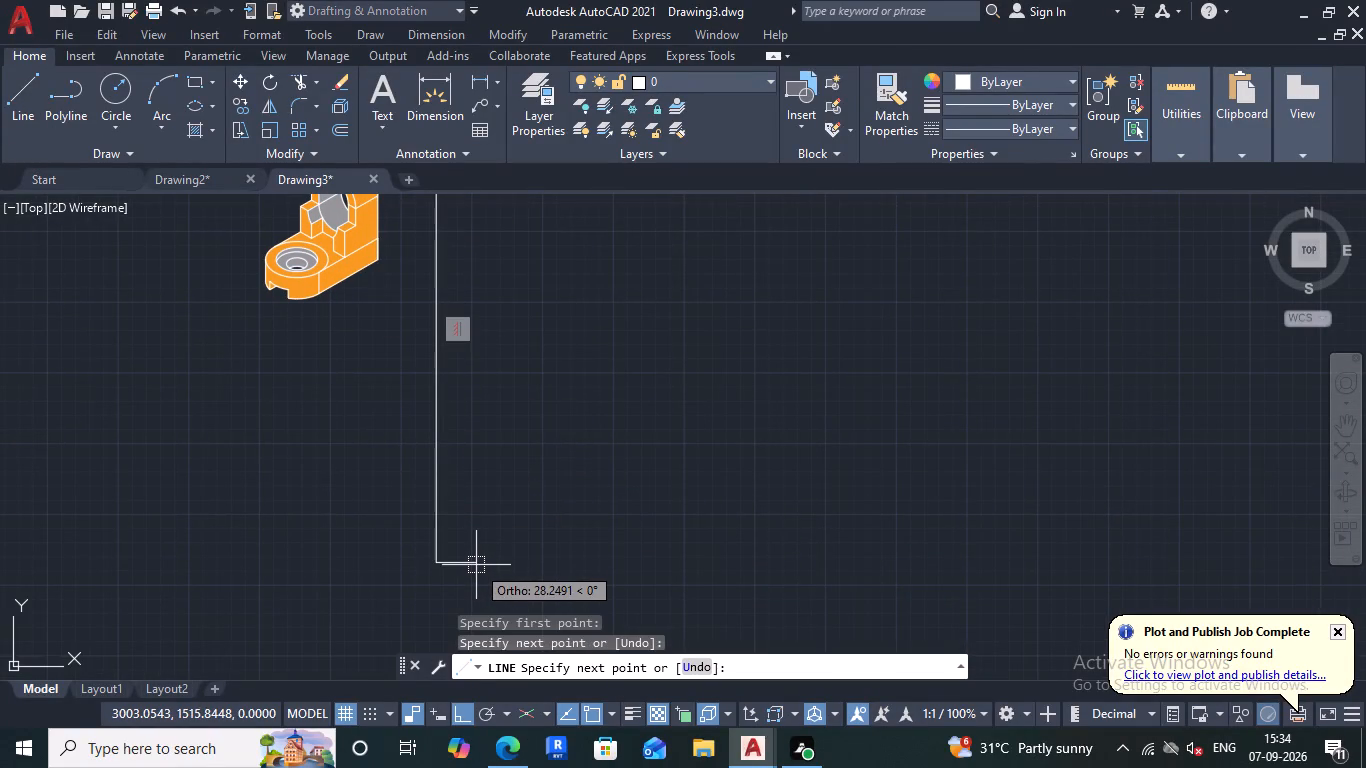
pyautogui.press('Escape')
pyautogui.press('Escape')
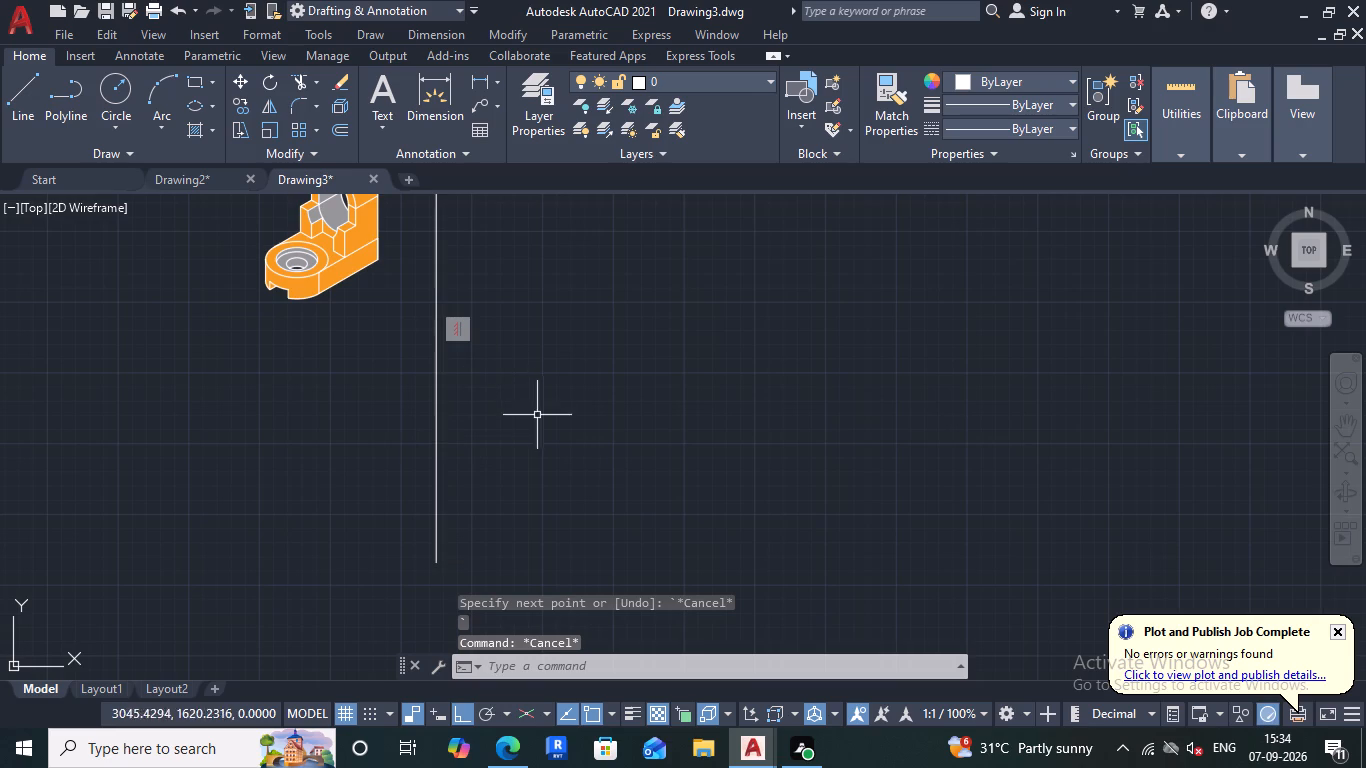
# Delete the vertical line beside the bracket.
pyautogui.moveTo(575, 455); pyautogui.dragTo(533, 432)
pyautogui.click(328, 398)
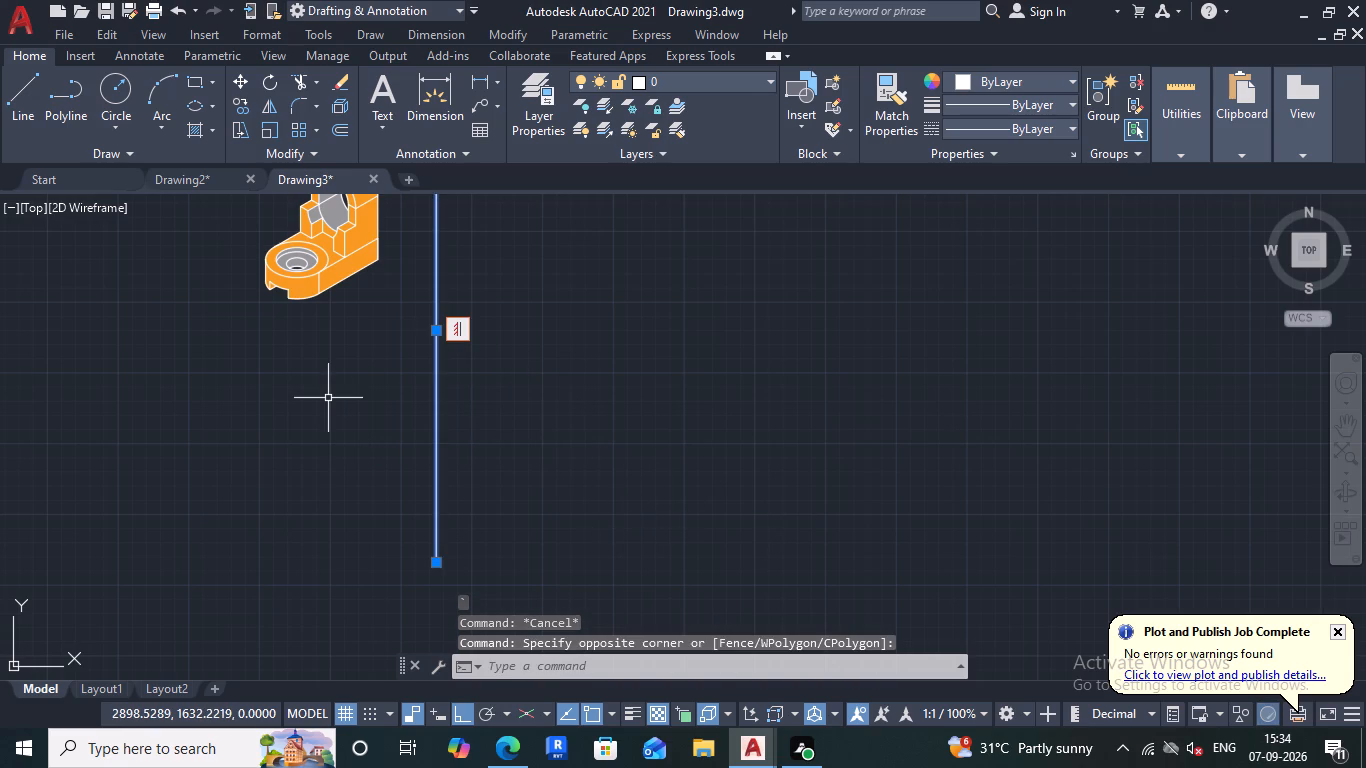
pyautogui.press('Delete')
# Set the isometric drafting mode to Orthographic with ISODRAFT.
pyautogui.scroll(-3, 375, 388)
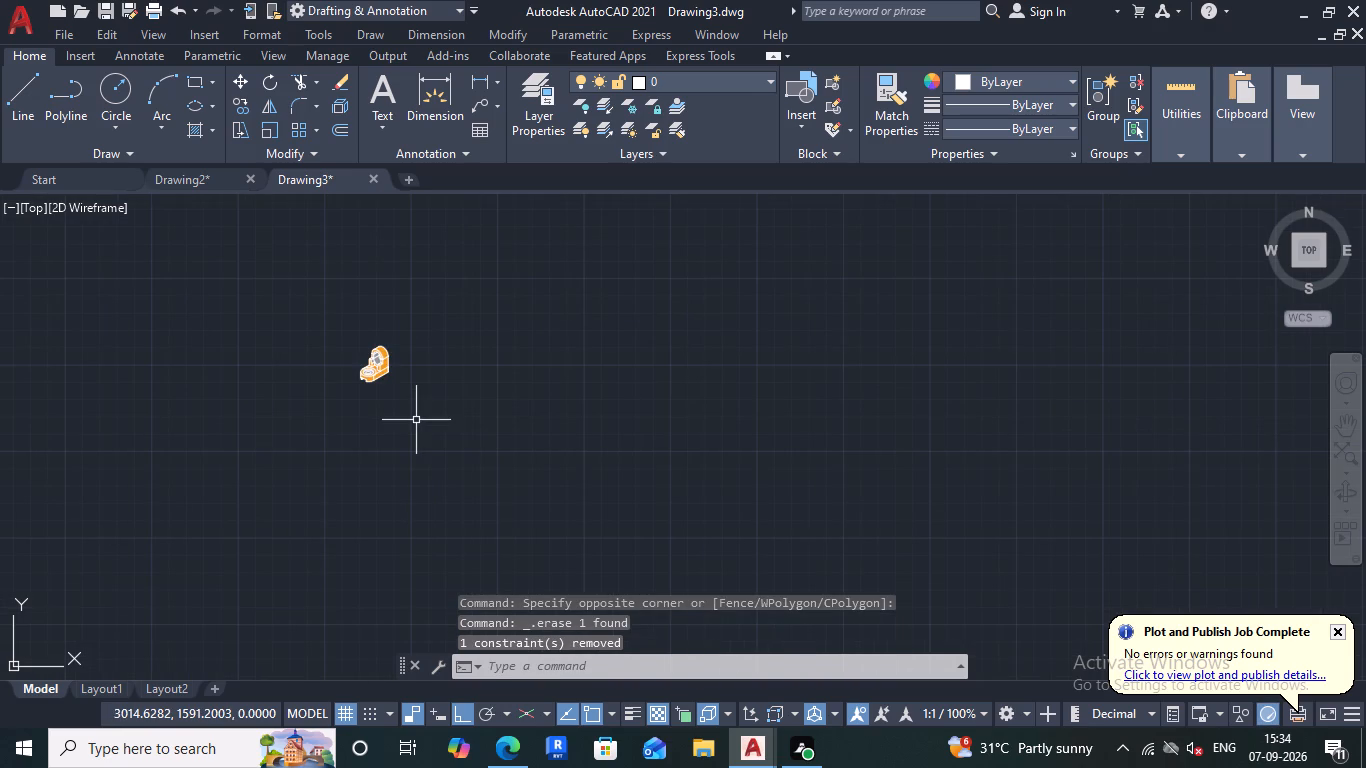
pyautogui.press('i')
pyautogui.write('so')
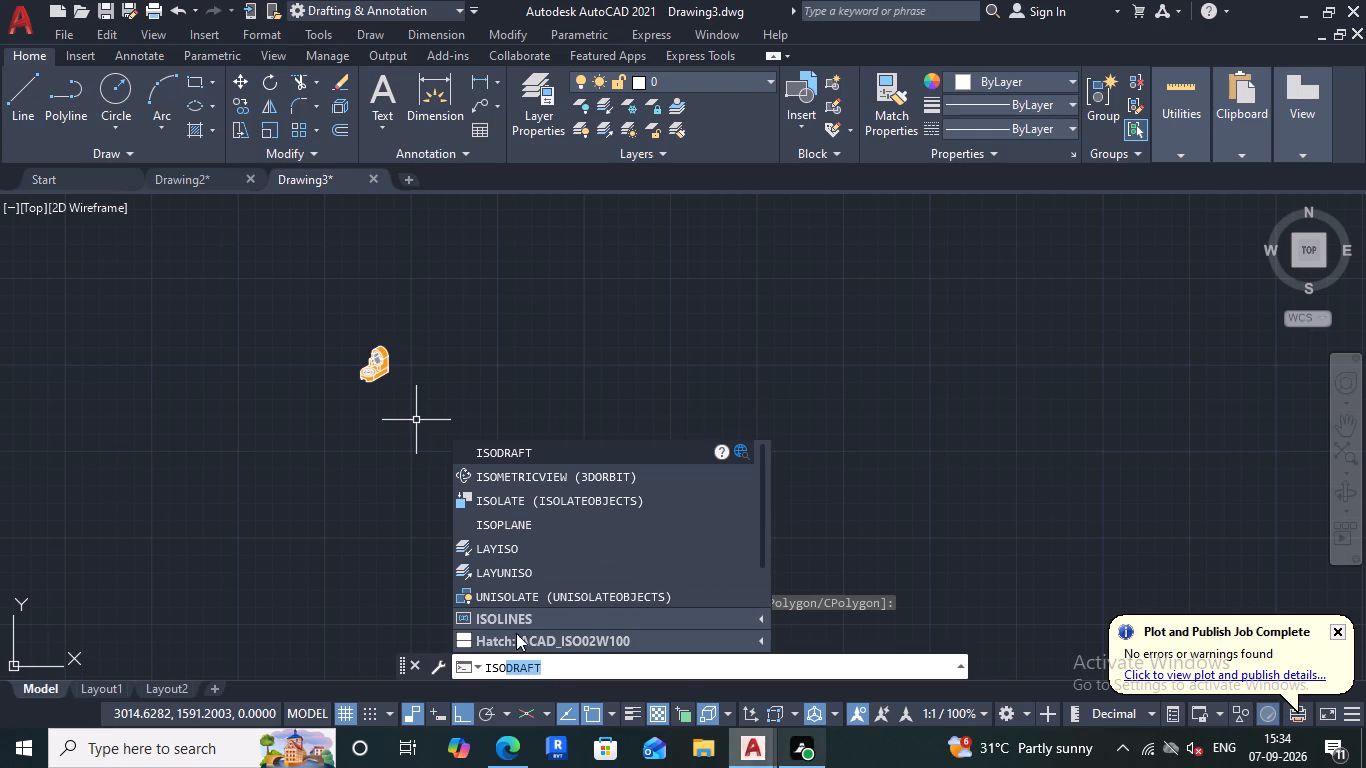
pyautogui.click(515, 673)
pyautogui.press('Return')
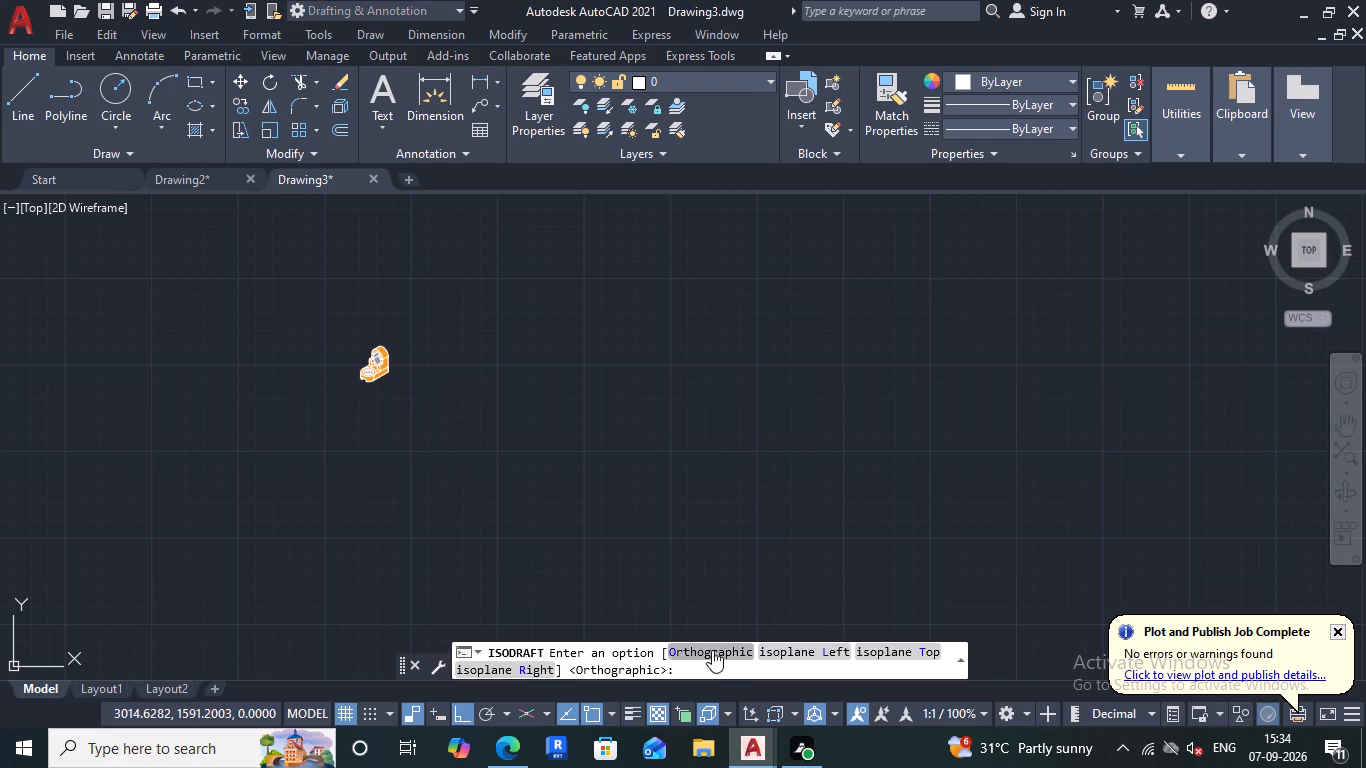
pyautogui.click(710, 650)
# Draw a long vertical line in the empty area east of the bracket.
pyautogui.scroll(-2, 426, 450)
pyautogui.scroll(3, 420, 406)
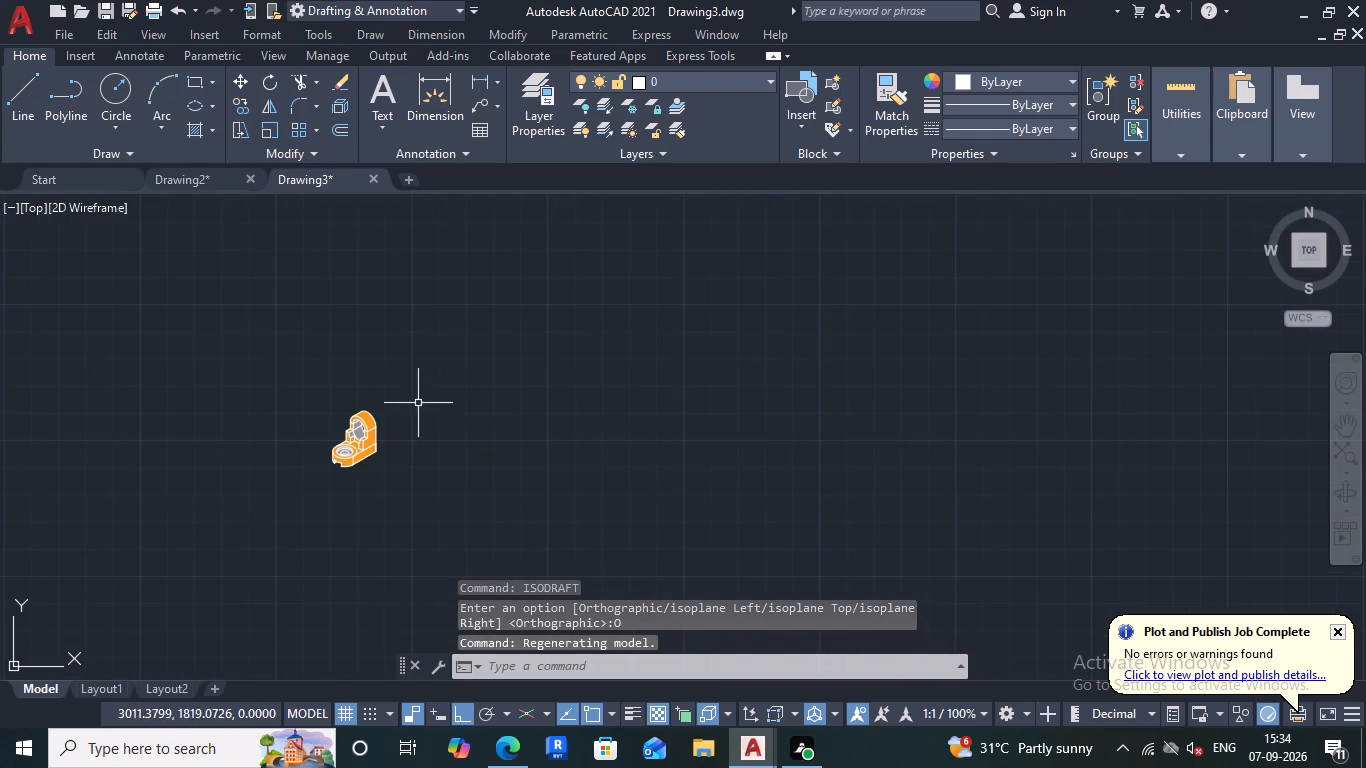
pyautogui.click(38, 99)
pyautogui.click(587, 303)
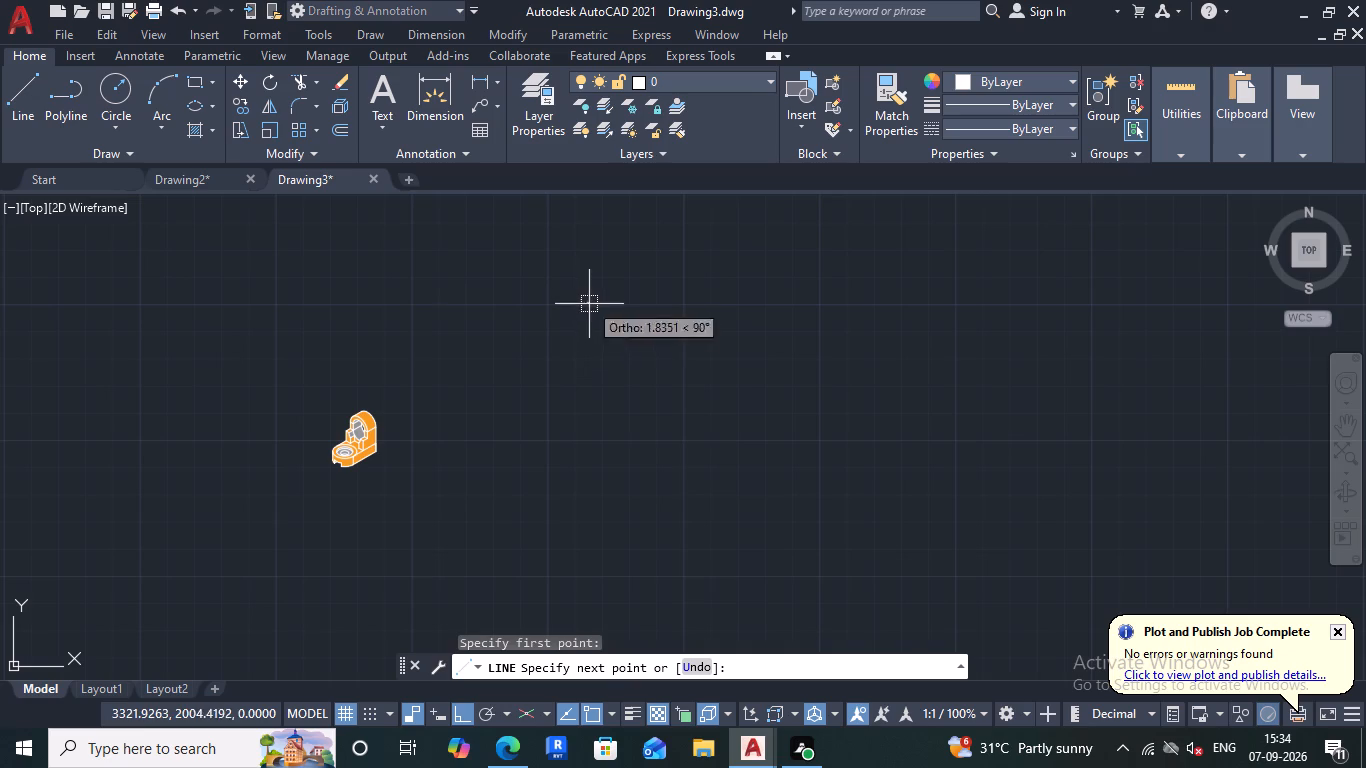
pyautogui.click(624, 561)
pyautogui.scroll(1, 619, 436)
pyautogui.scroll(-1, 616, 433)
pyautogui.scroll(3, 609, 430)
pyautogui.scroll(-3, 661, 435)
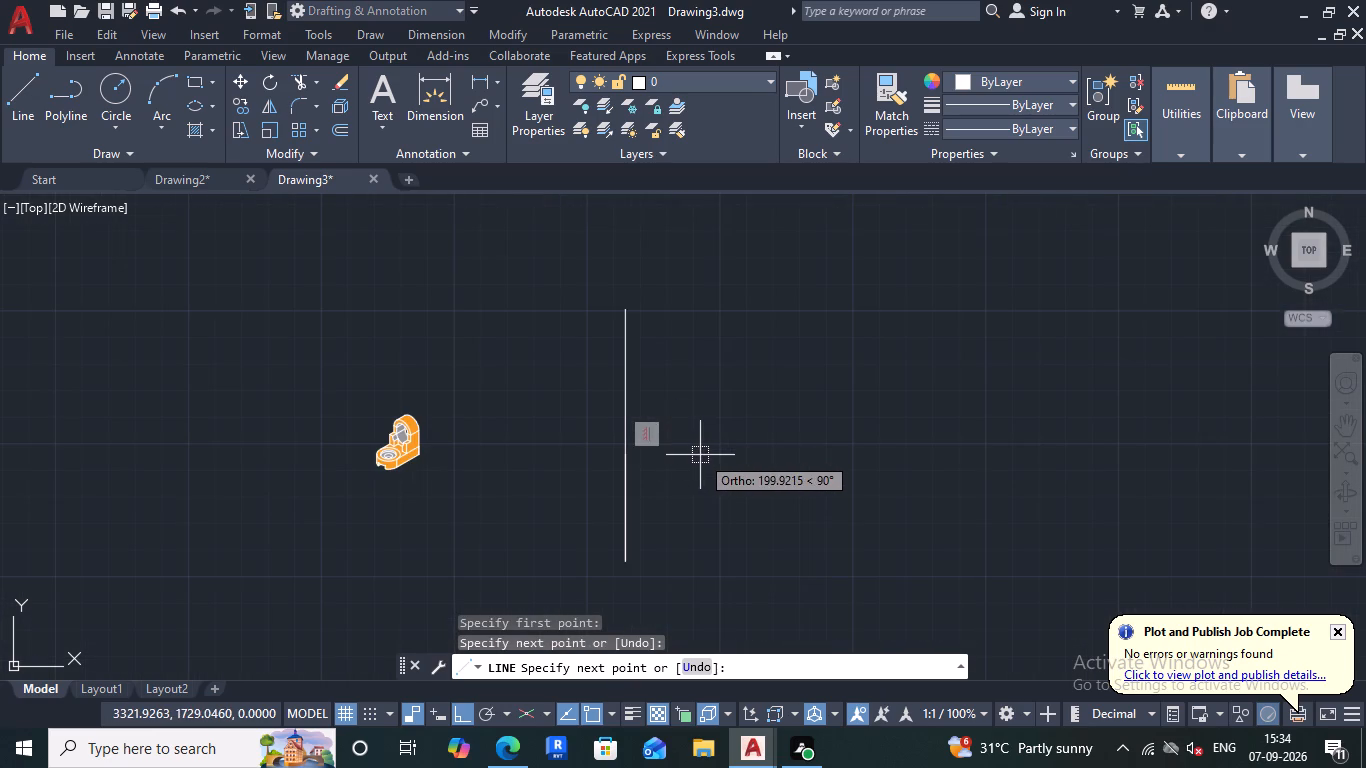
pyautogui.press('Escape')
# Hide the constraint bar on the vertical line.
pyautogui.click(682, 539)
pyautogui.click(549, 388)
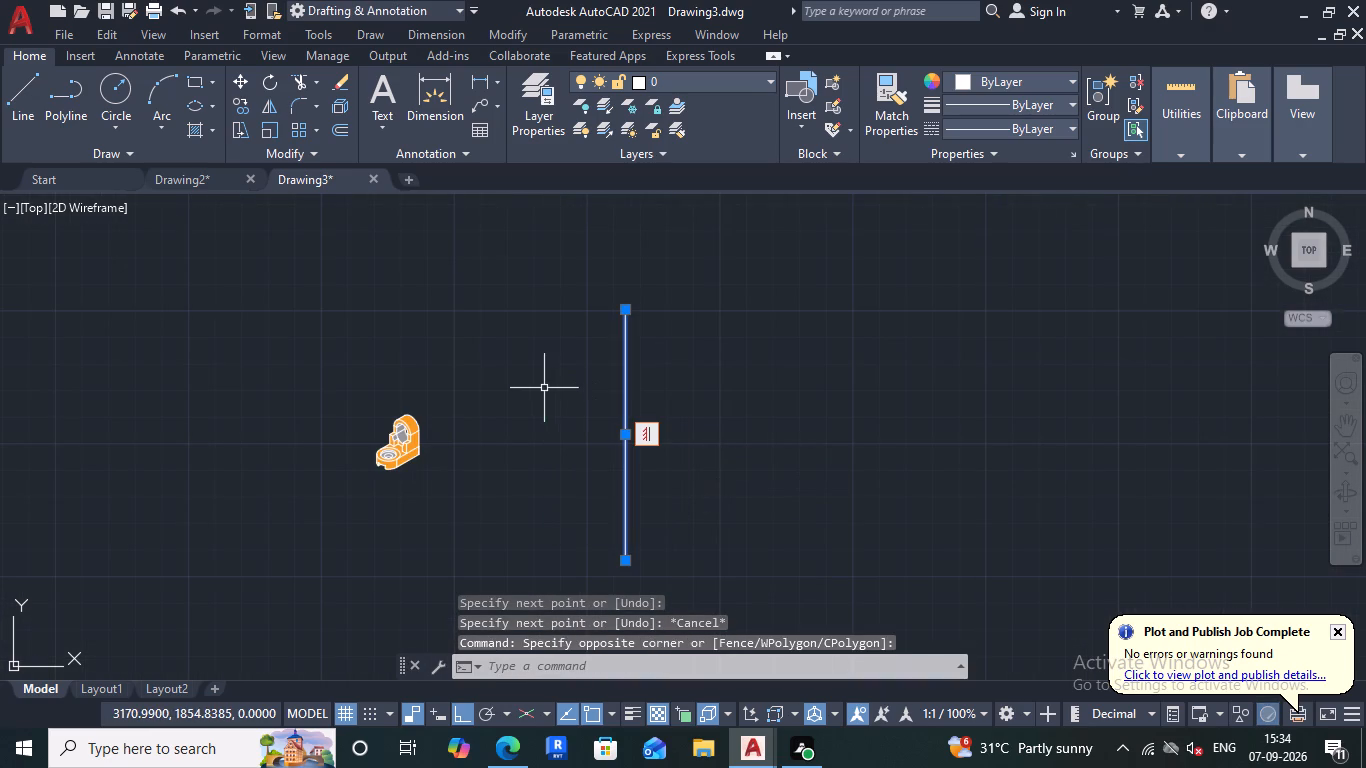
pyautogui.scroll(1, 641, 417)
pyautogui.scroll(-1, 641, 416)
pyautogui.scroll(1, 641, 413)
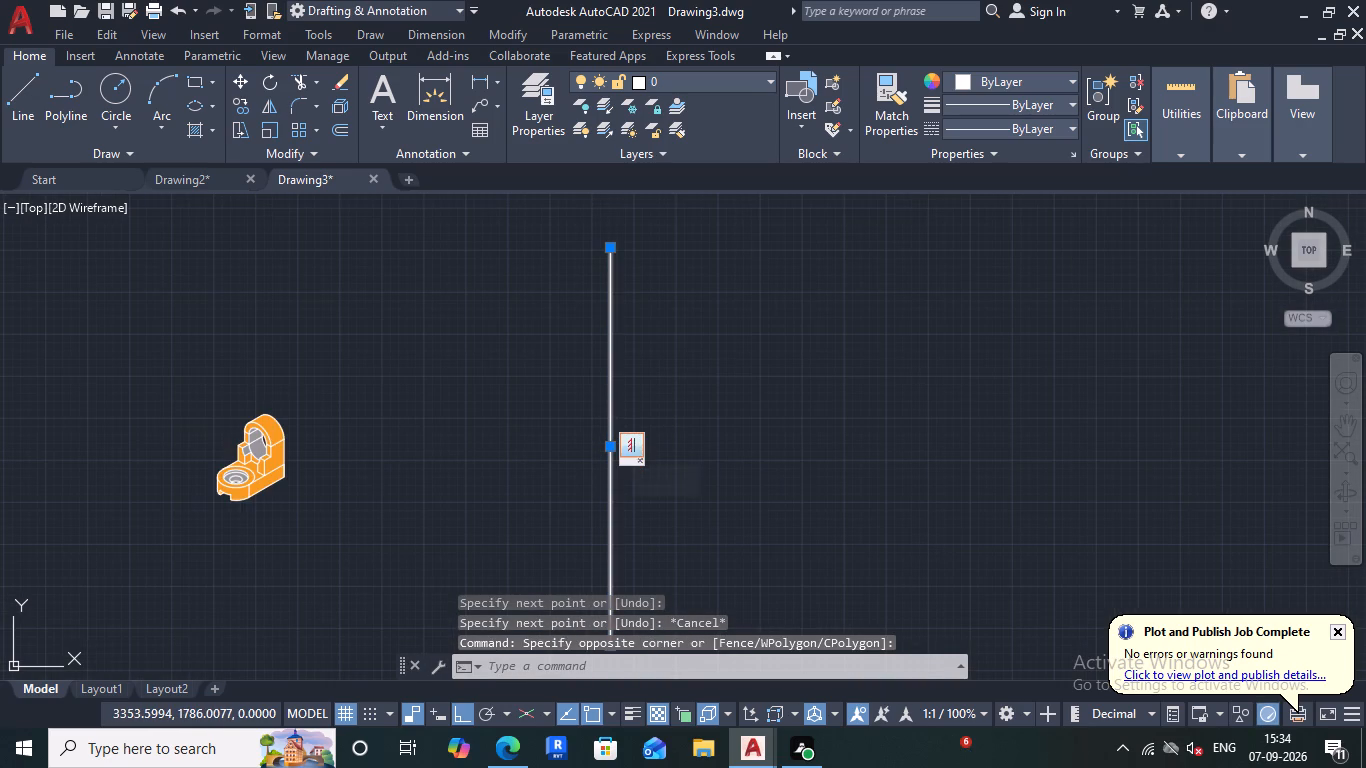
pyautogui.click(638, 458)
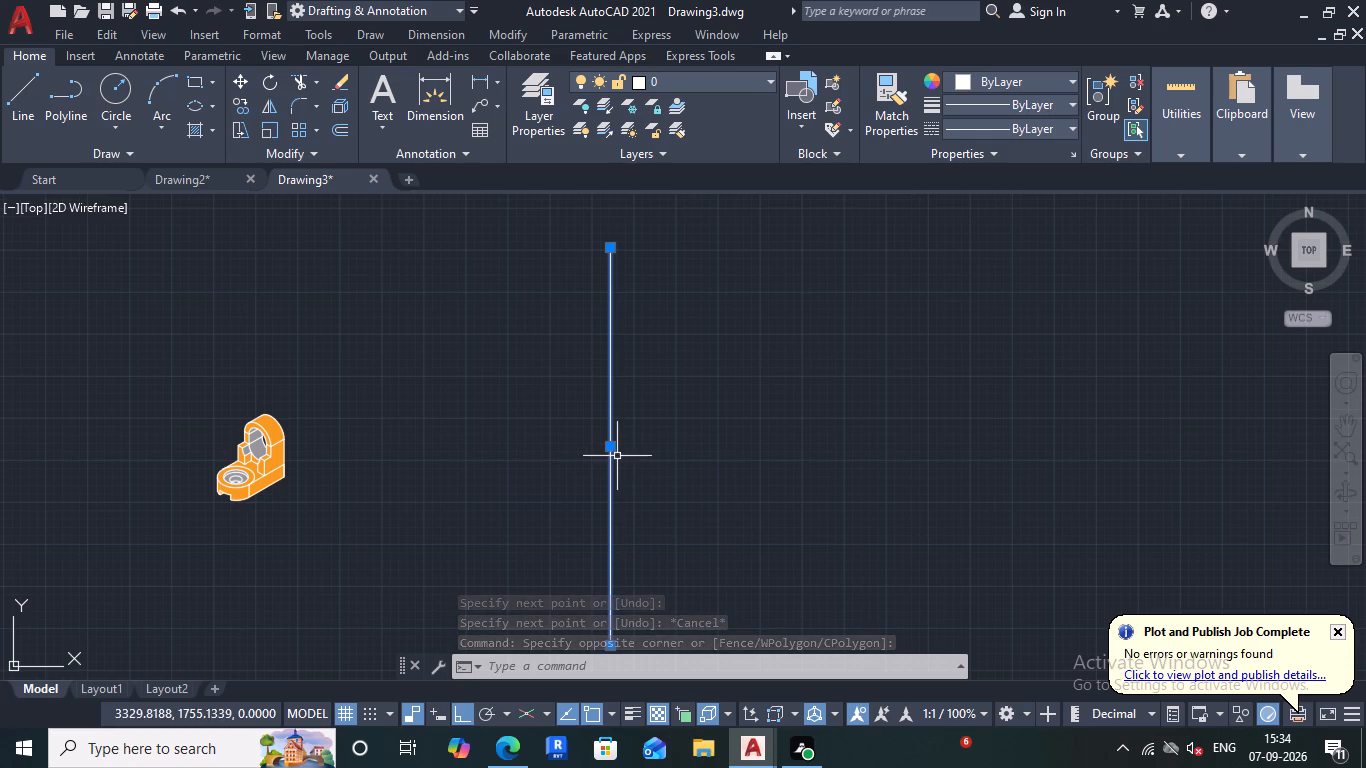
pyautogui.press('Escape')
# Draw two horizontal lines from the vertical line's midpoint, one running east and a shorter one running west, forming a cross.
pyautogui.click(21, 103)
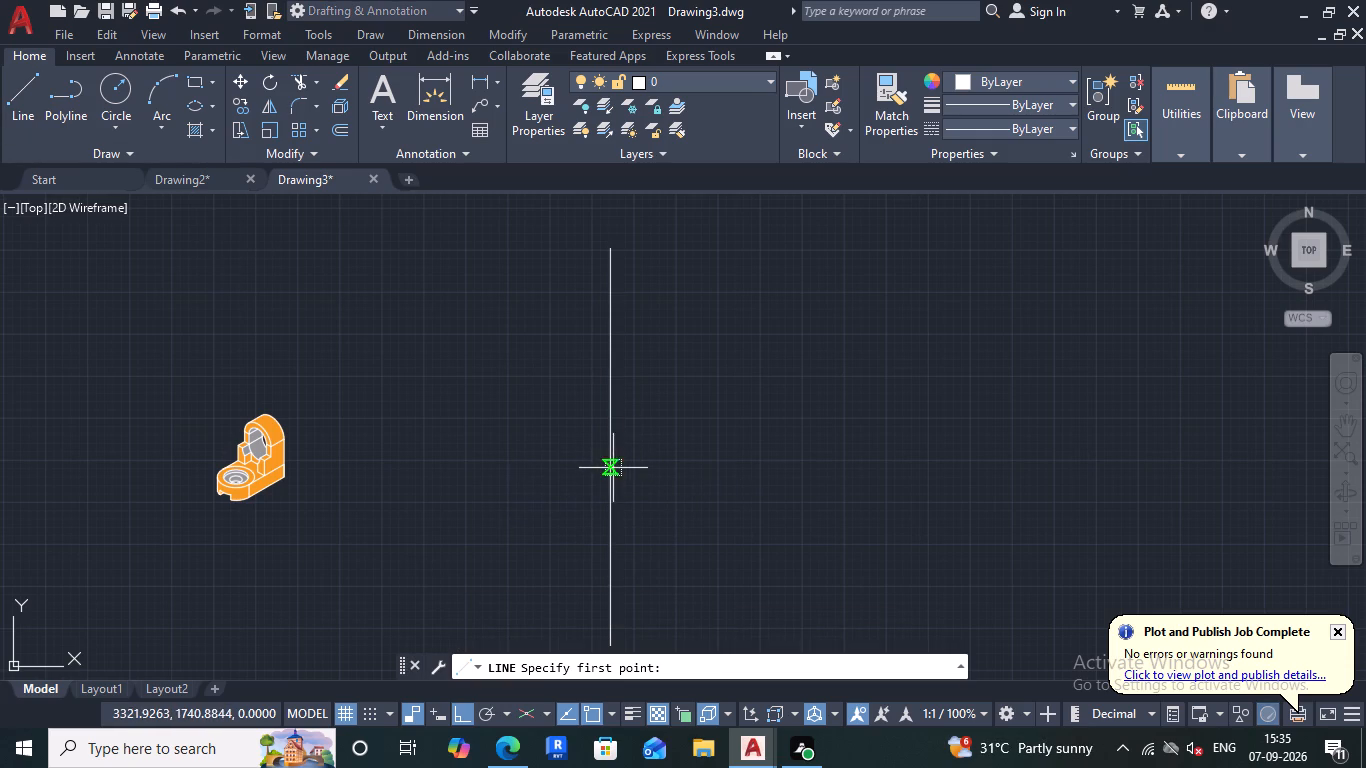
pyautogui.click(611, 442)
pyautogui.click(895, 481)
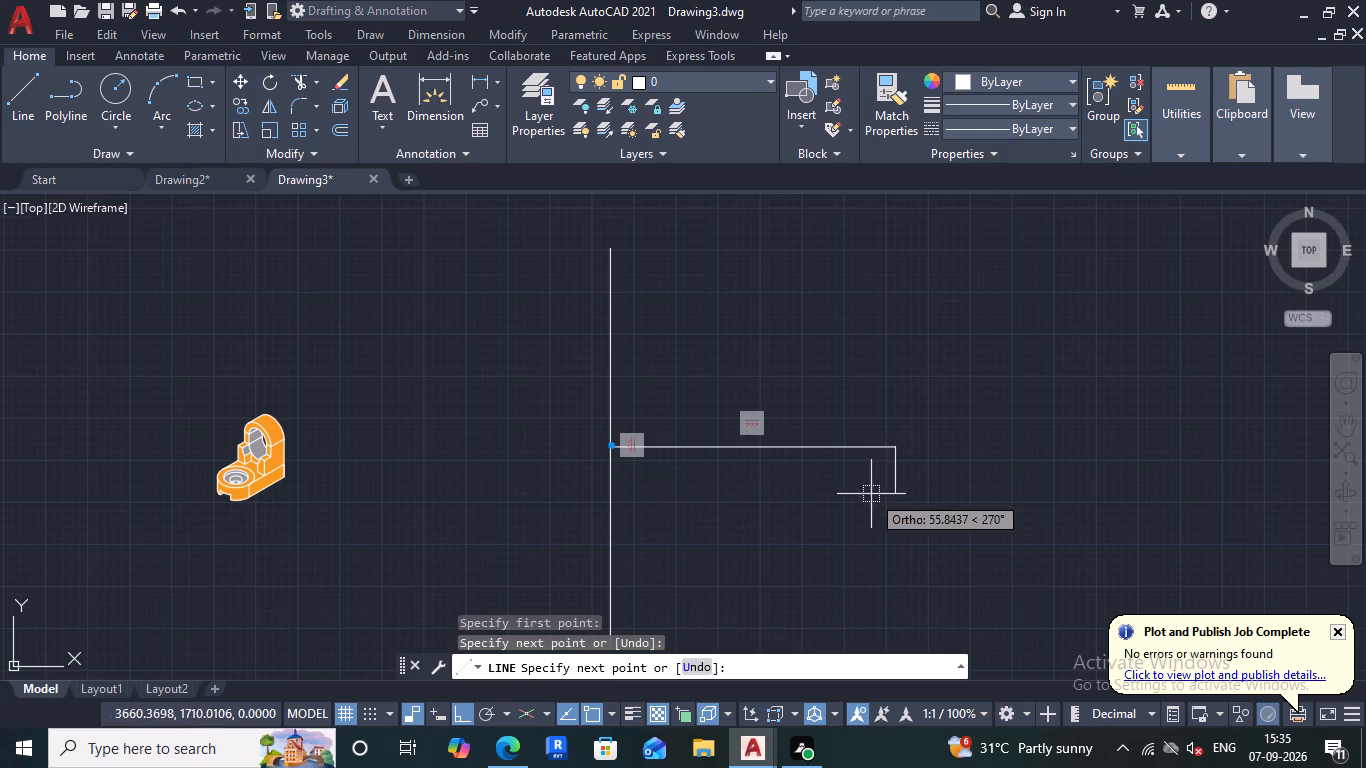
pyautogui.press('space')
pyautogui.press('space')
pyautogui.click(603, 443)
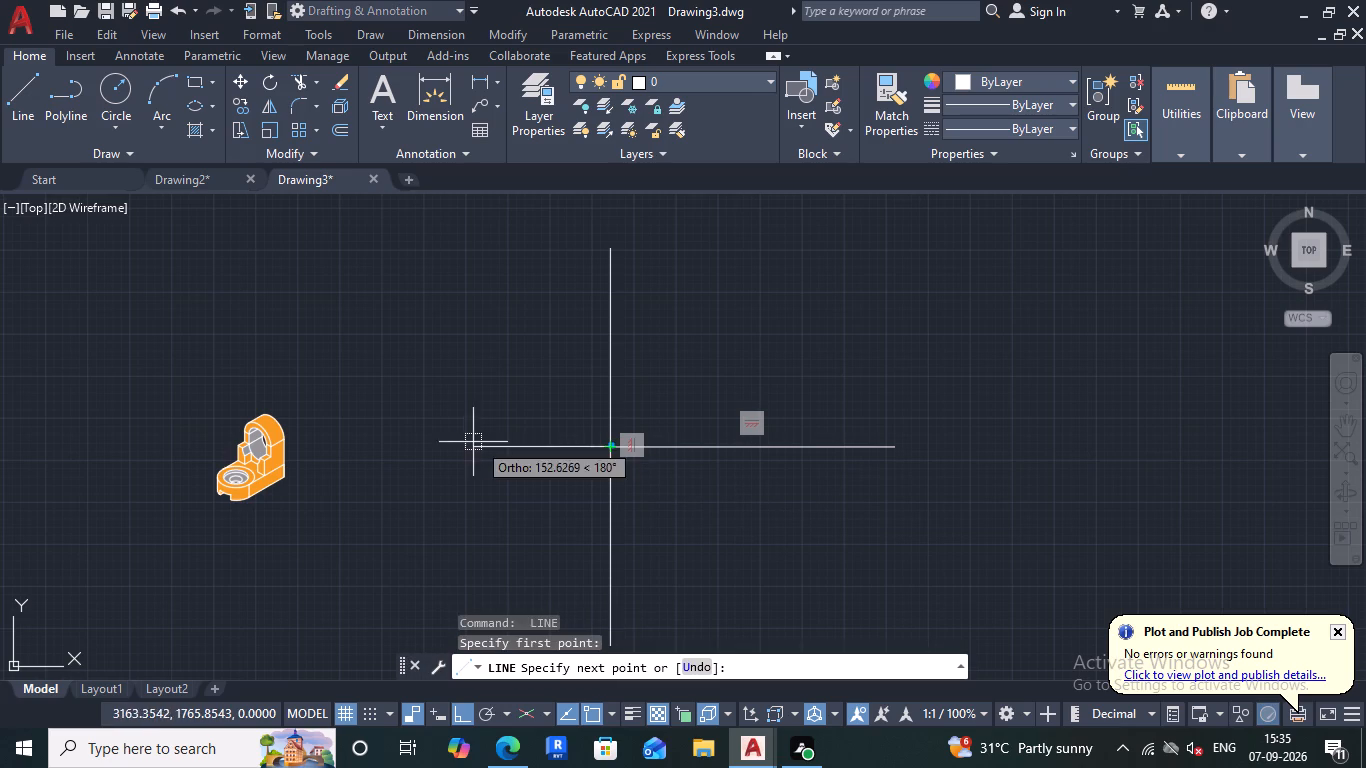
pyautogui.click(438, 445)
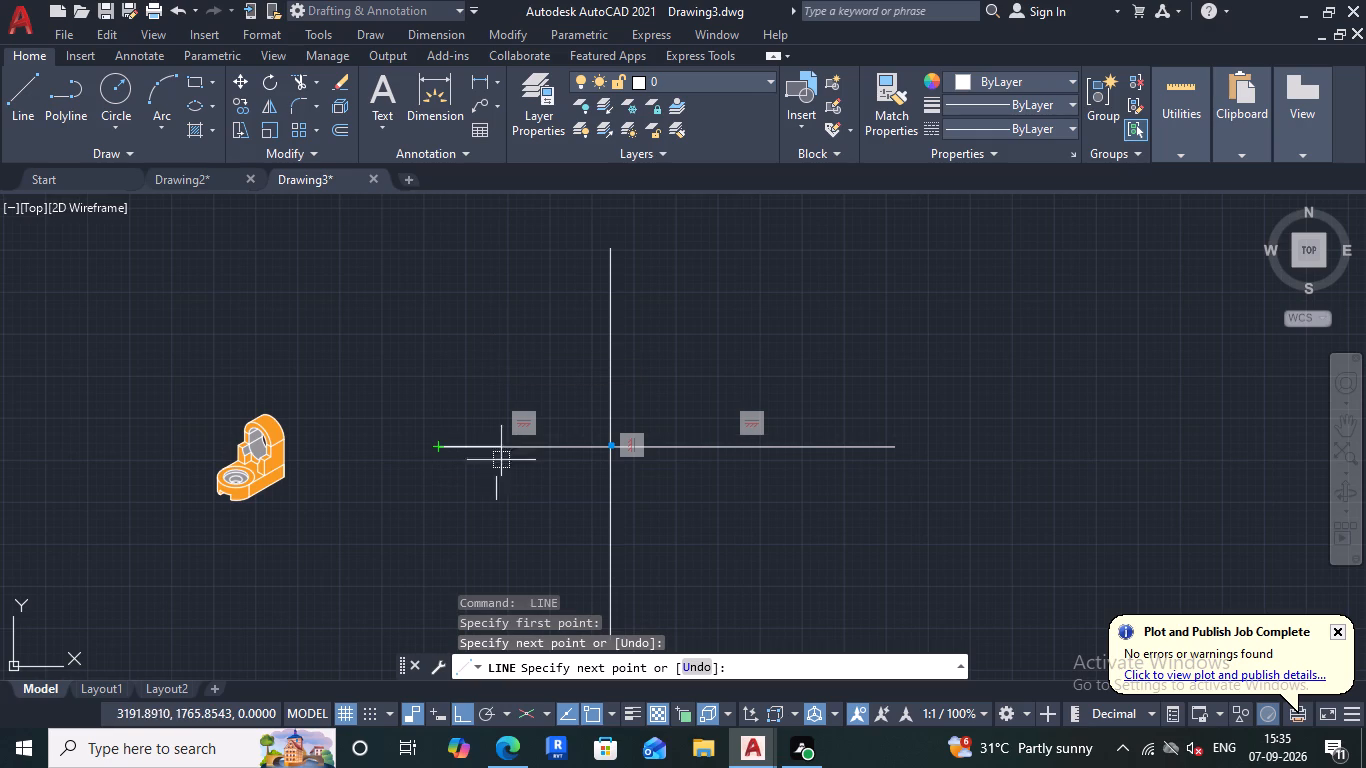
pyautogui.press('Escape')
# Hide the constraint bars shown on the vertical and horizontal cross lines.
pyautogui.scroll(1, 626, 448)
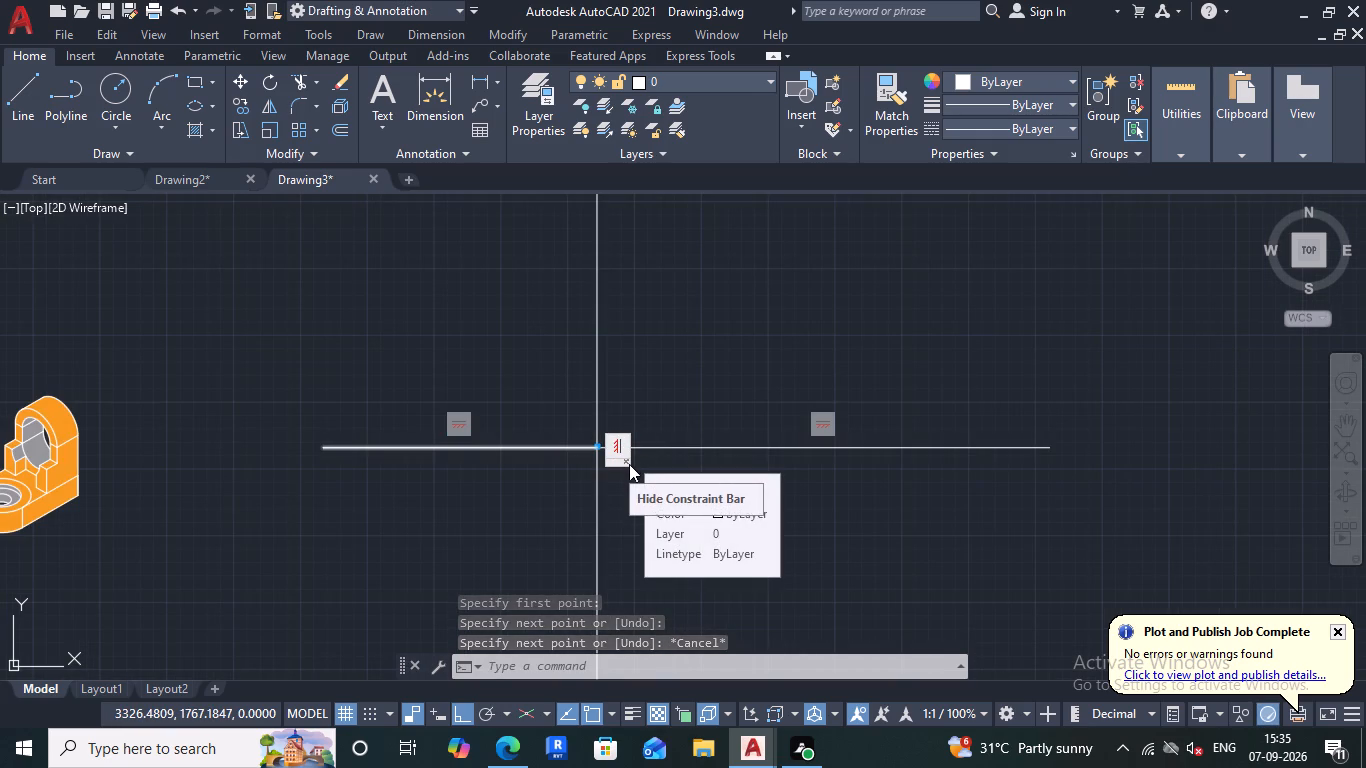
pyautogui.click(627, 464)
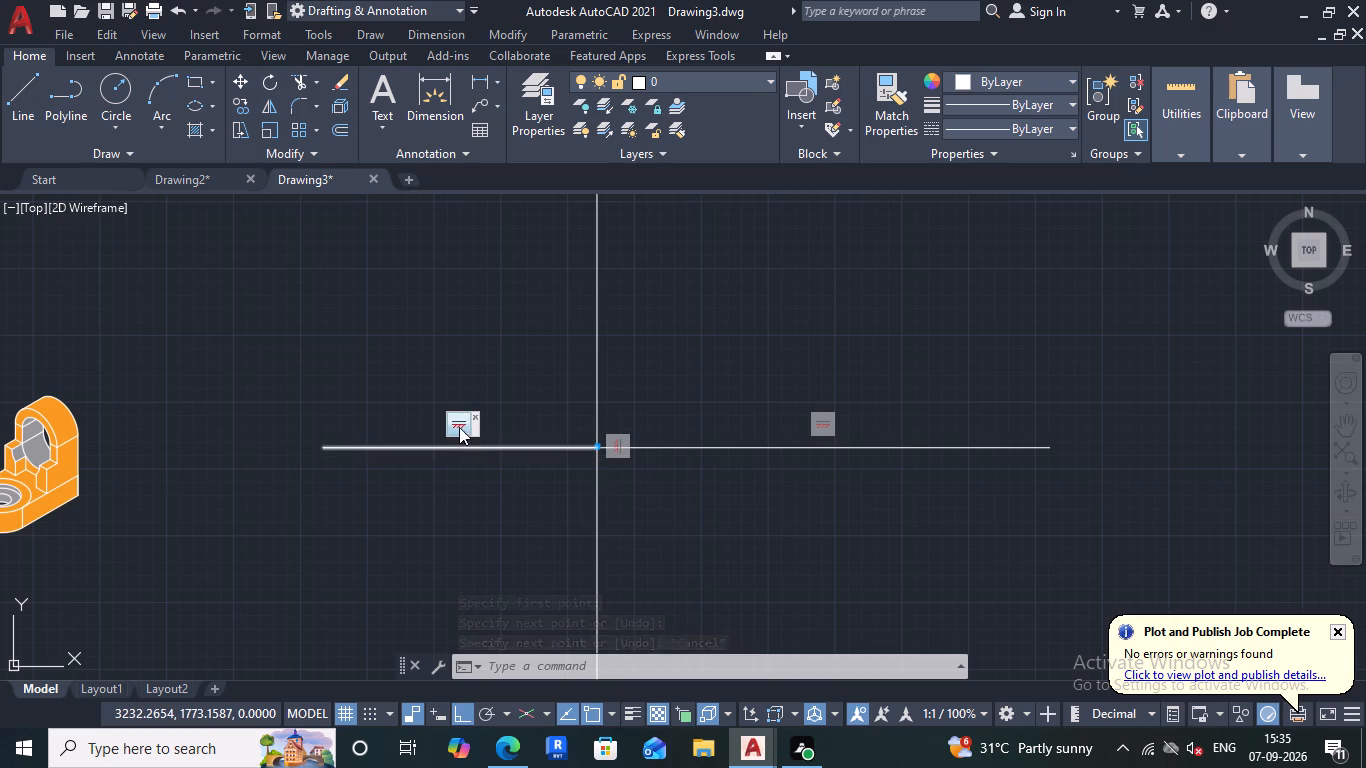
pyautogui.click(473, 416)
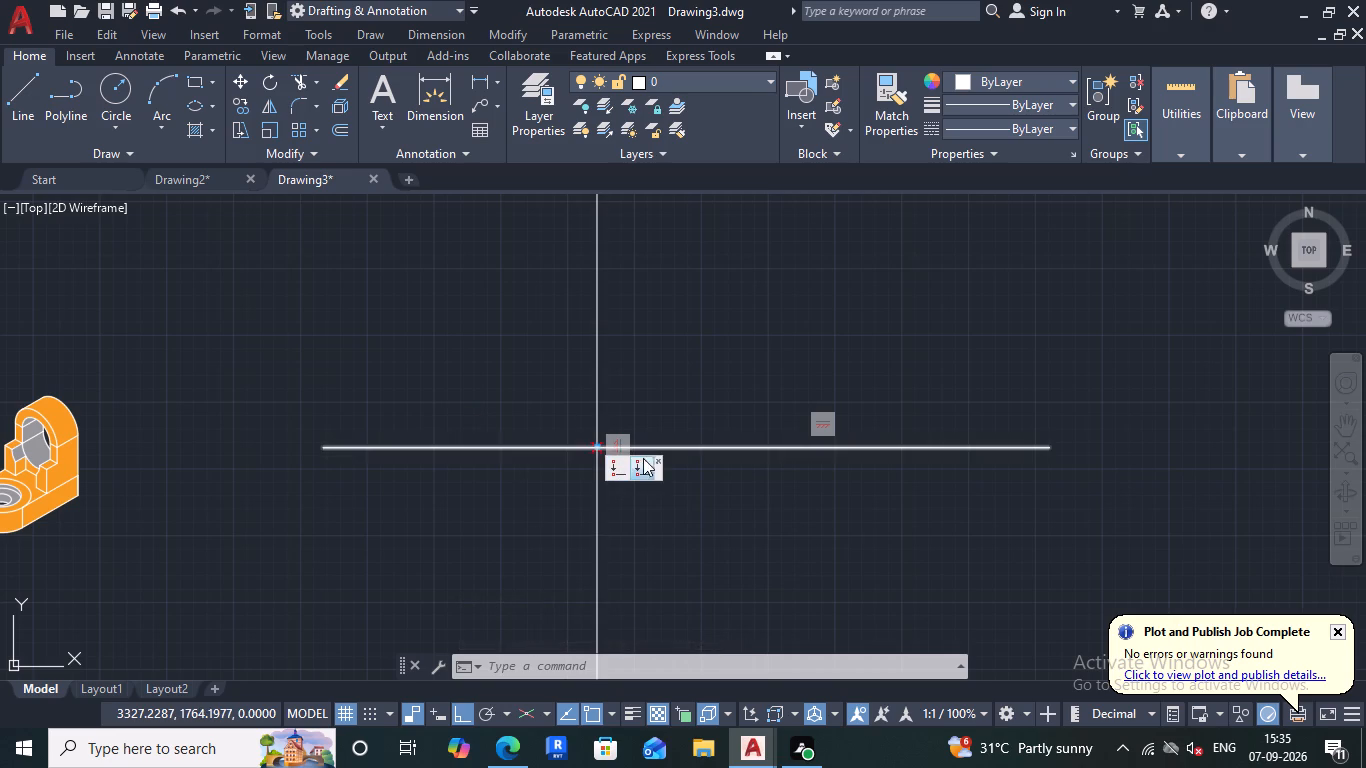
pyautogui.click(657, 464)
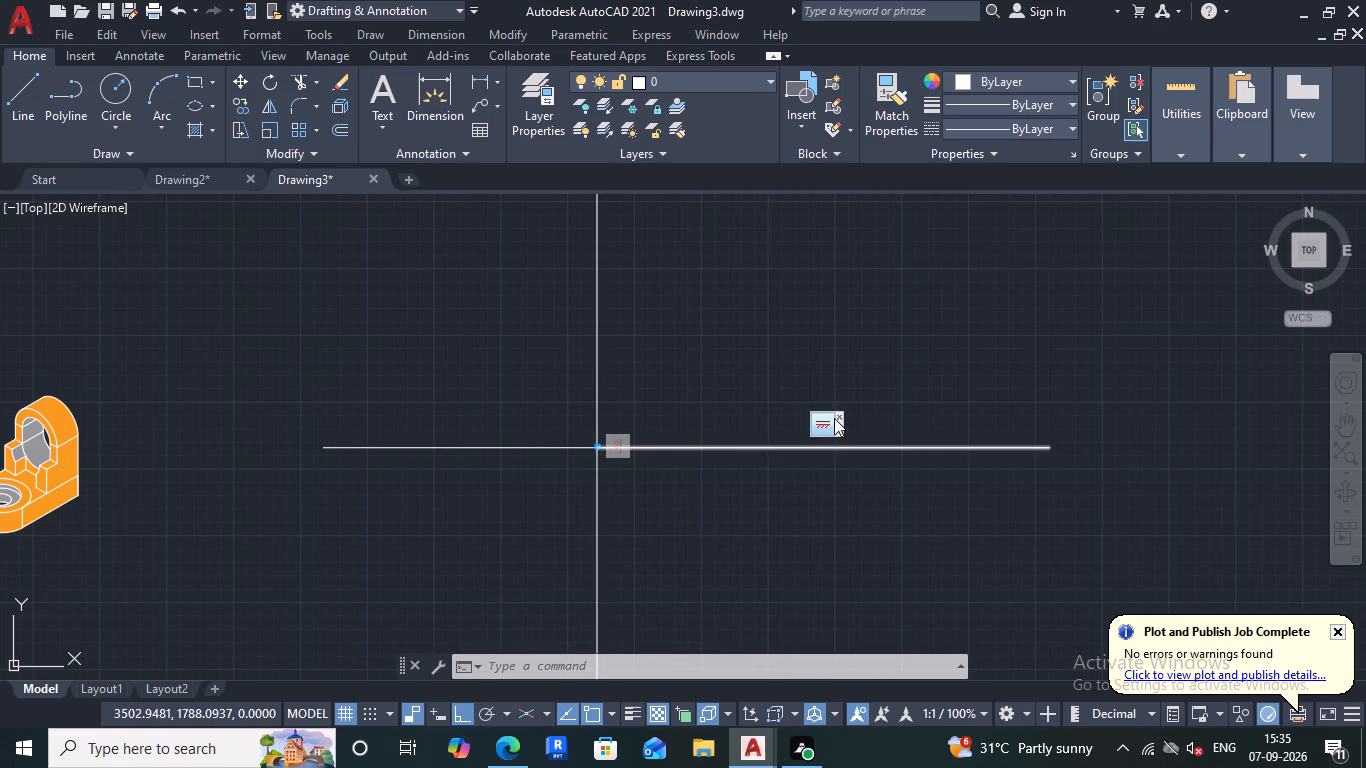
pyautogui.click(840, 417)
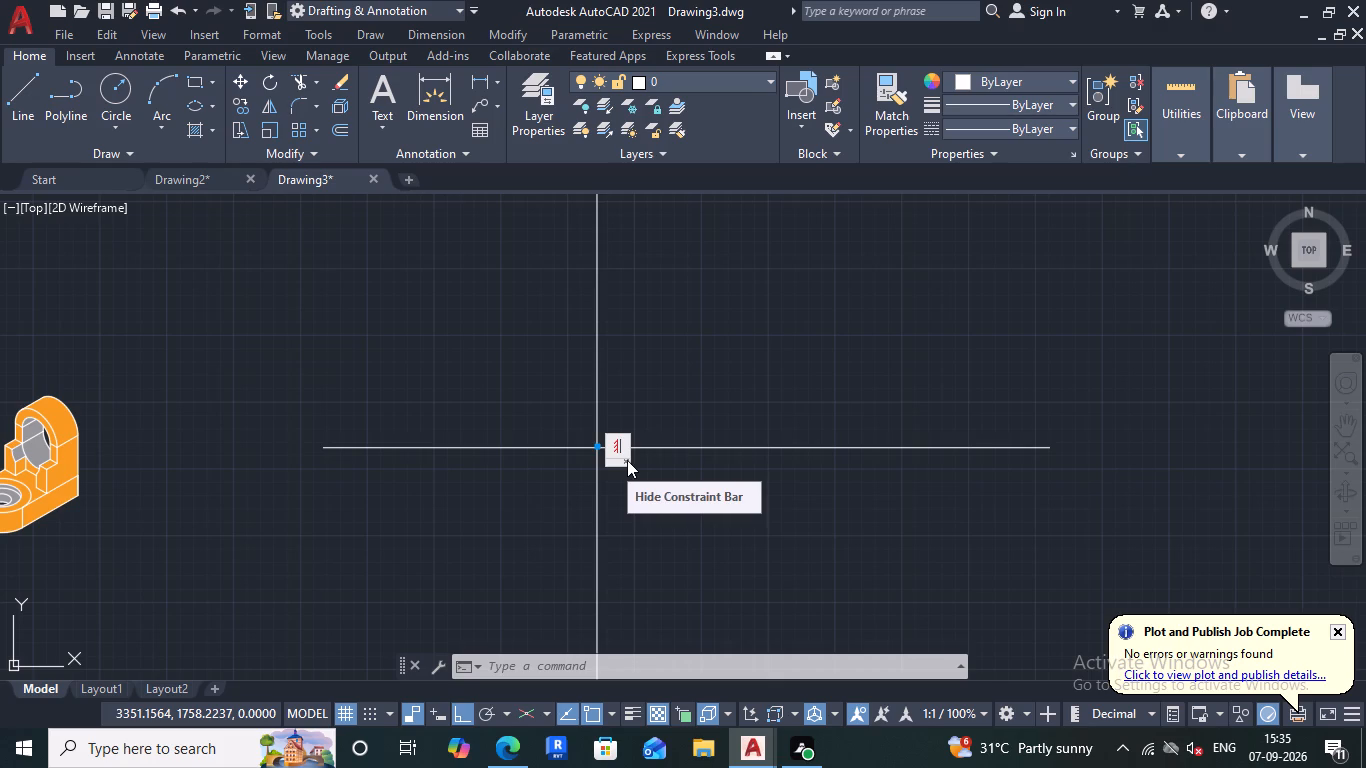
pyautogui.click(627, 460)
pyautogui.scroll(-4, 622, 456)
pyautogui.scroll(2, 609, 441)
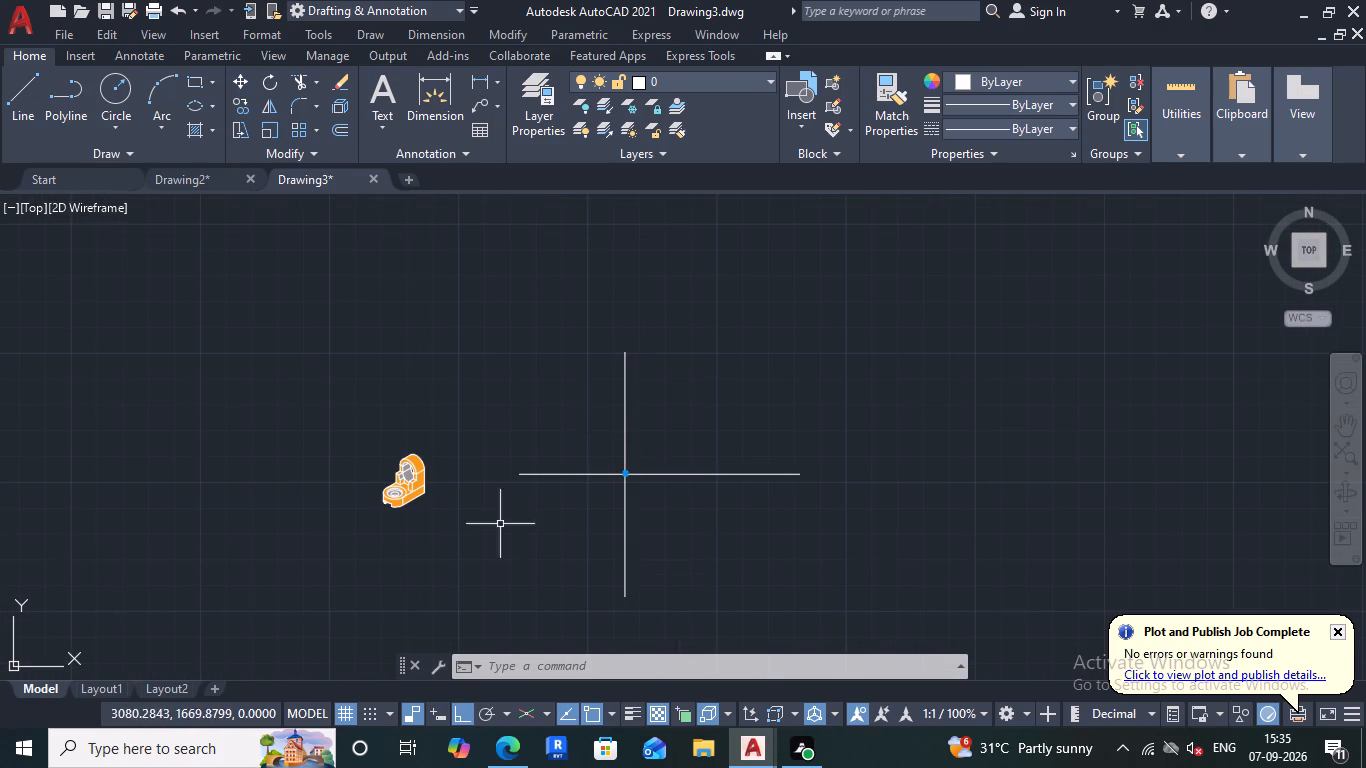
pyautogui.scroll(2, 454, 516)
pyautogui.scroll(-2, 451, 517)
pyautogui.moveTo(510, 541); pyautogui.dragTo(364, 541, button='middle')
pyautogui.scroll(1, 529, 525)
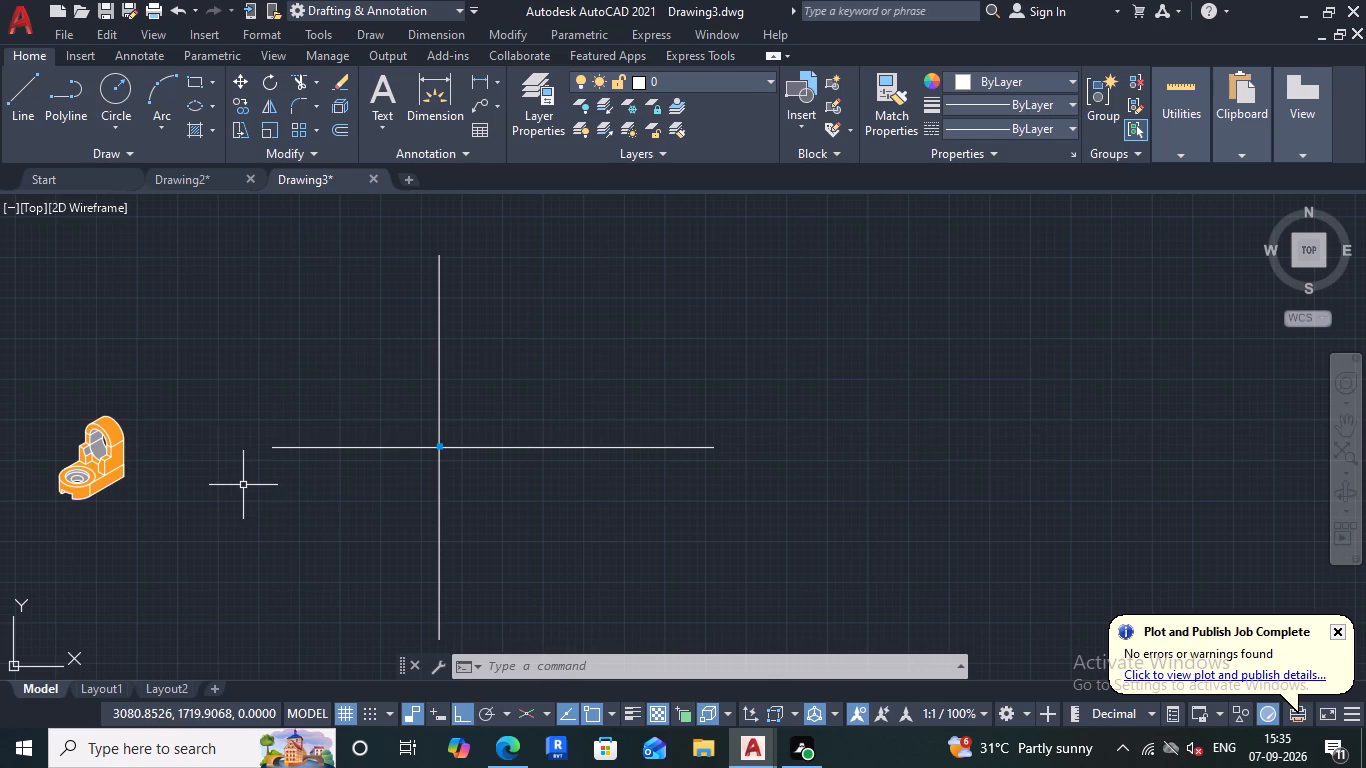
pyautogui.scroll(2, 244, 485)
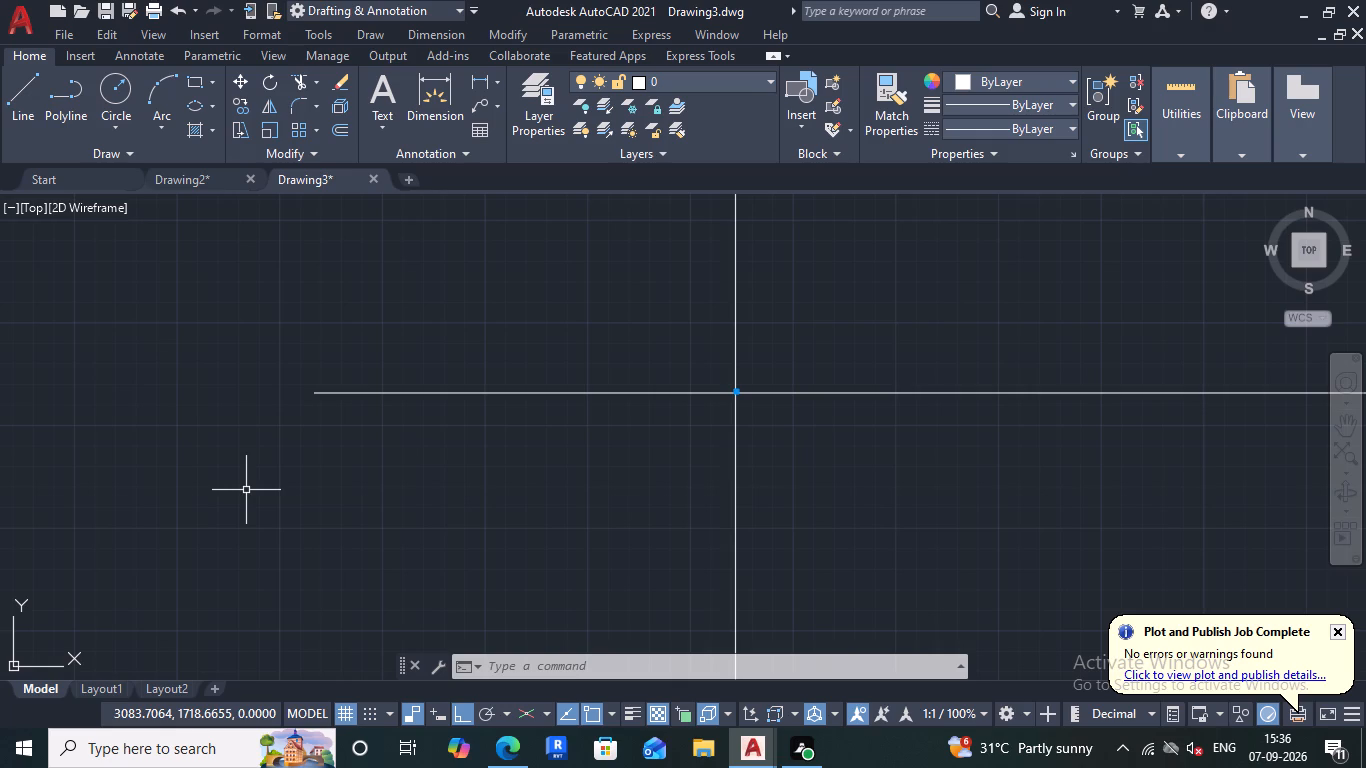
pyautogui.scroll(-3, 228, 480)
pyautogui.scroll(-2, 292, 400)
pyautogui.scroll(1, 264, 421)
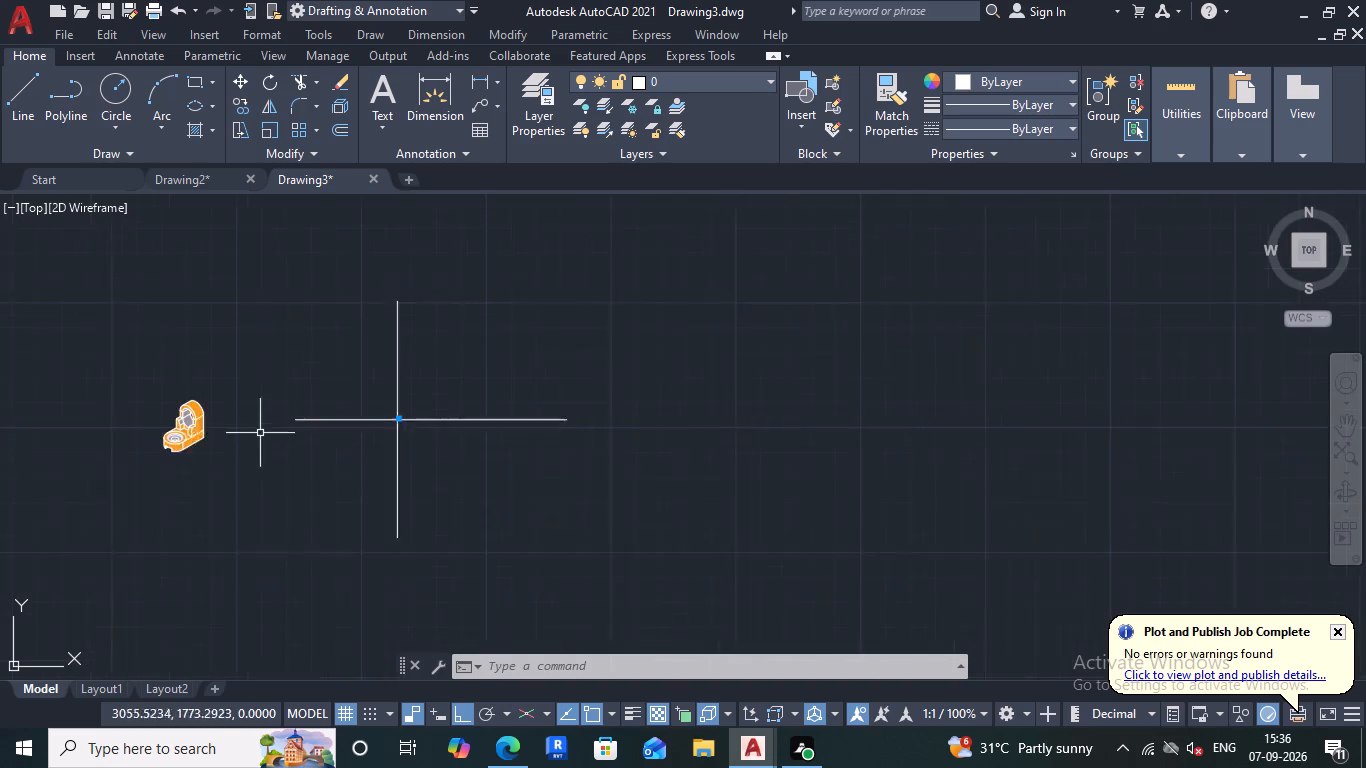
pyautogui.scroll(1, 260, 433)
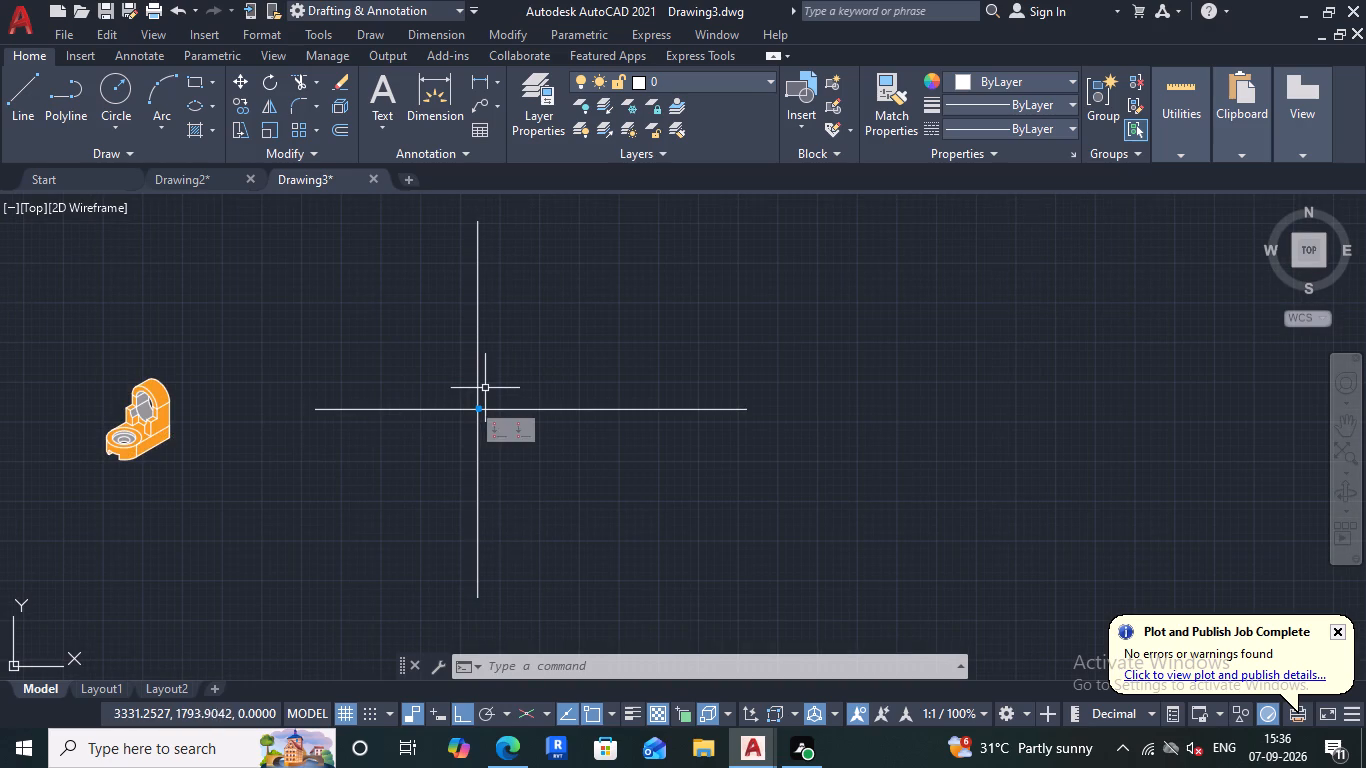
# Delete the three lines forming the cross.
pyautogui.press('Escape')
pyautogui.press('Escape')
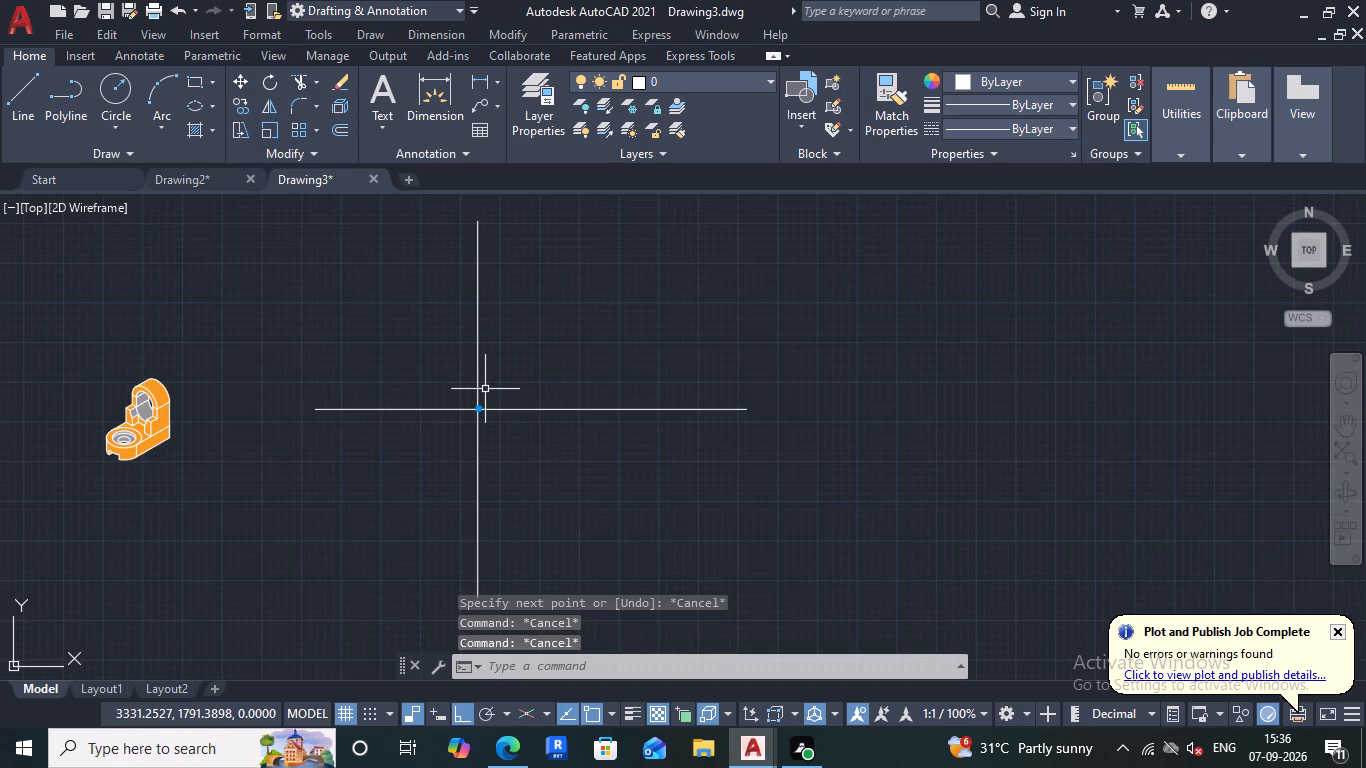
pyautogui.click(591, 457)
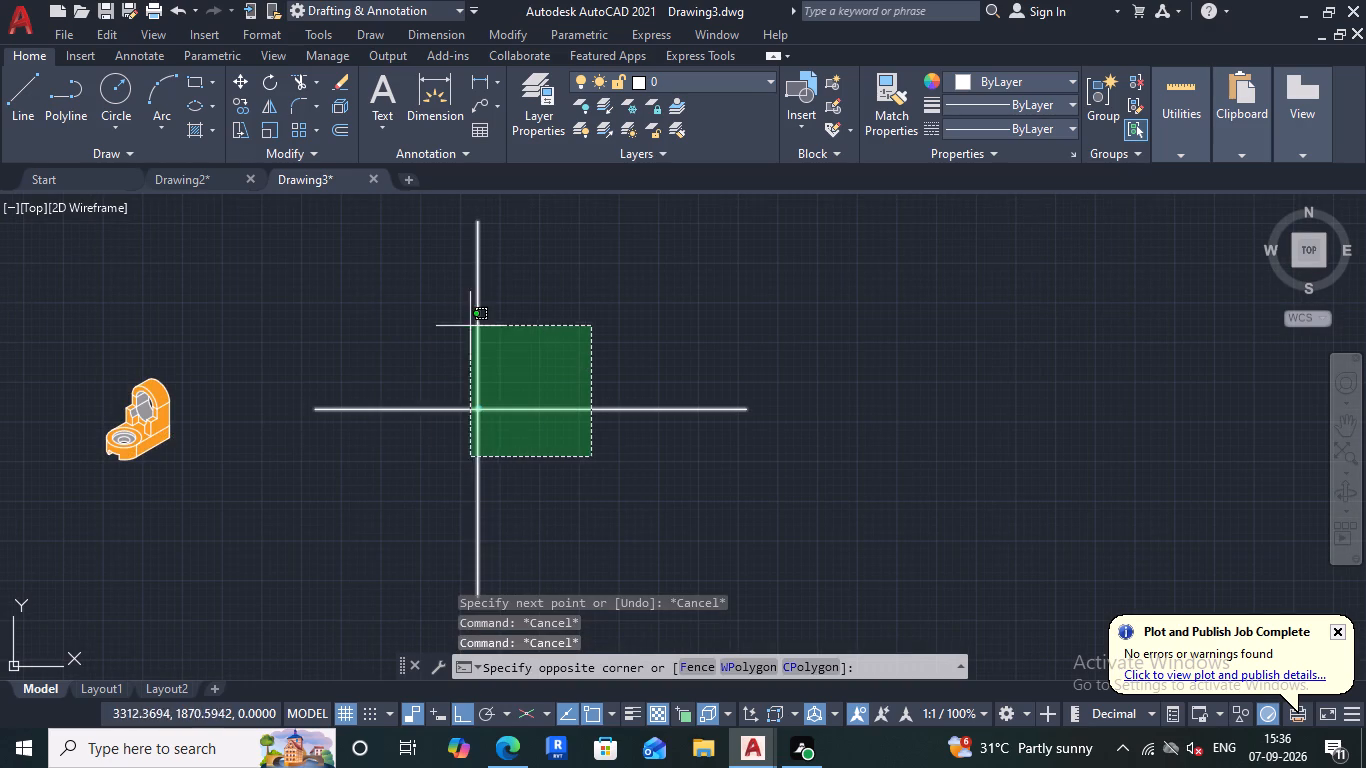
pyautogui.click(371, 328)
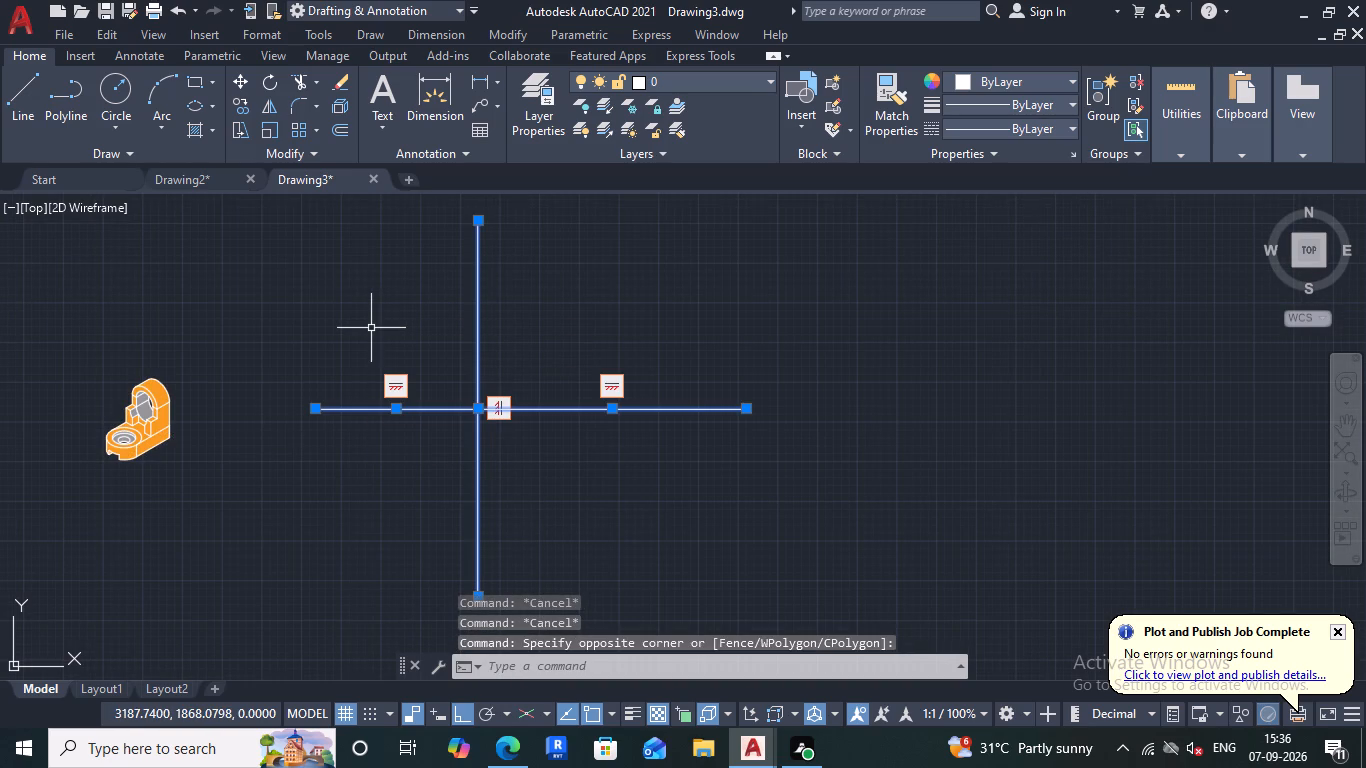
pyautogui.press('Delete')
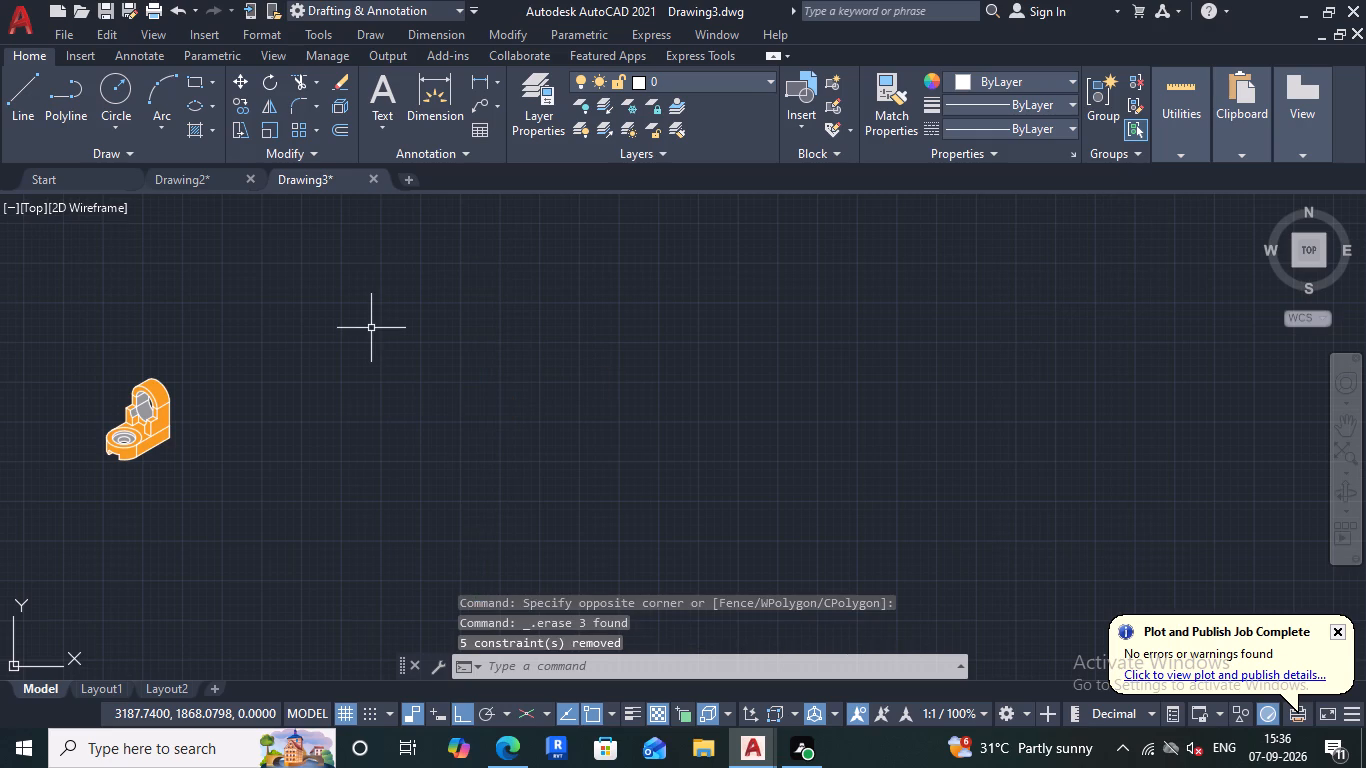
# Select the entire isometric bracket and copy it to the clipboard.
pyautogui.moveTo(216, 485); pyautogui.dragTo(341, 519)
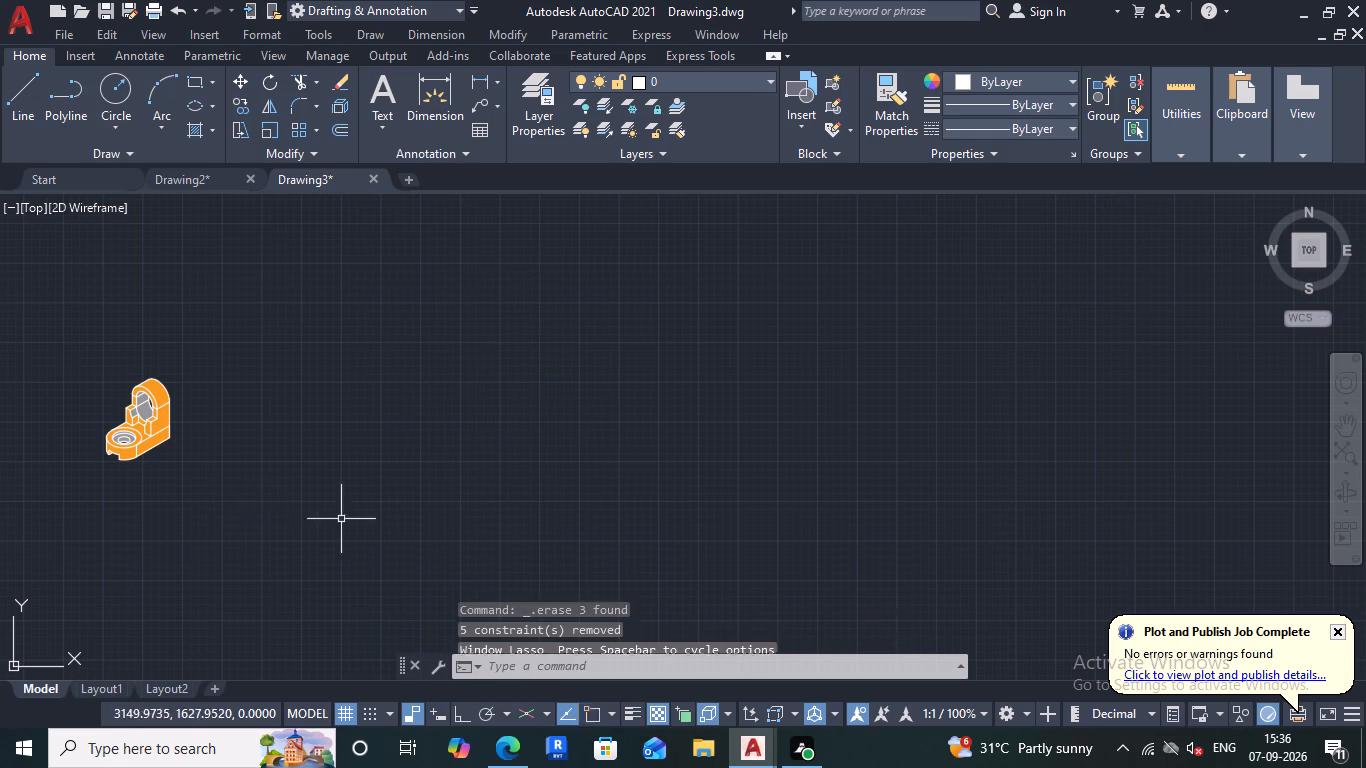
pyautogui.moveTo(216, 482); pyautogui.dragTo(209, 452)
pyautogui.click(55, 307)
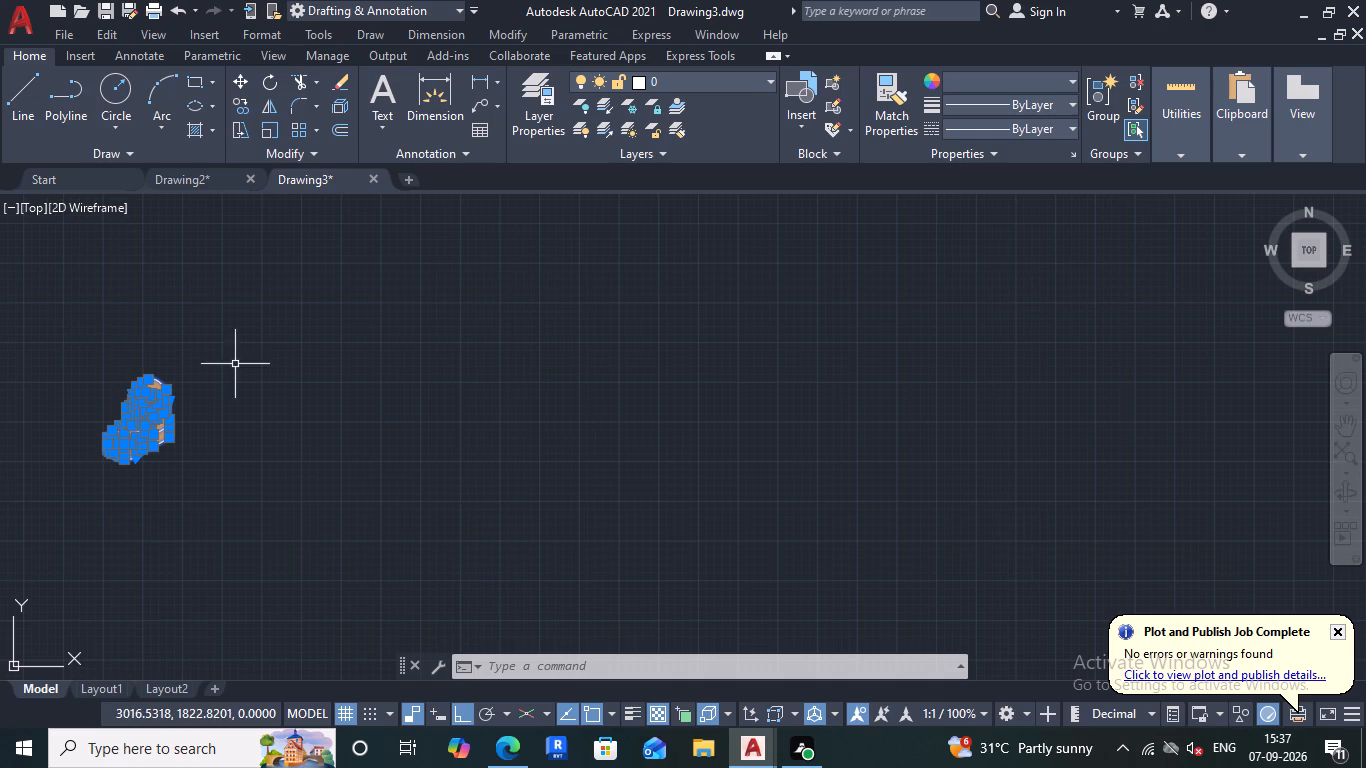
pyautogui.scroll(4, 118, 399)
pyautogui.scroll(-2, 119, 400)
pyautogui.scroll(4, 160, 445)
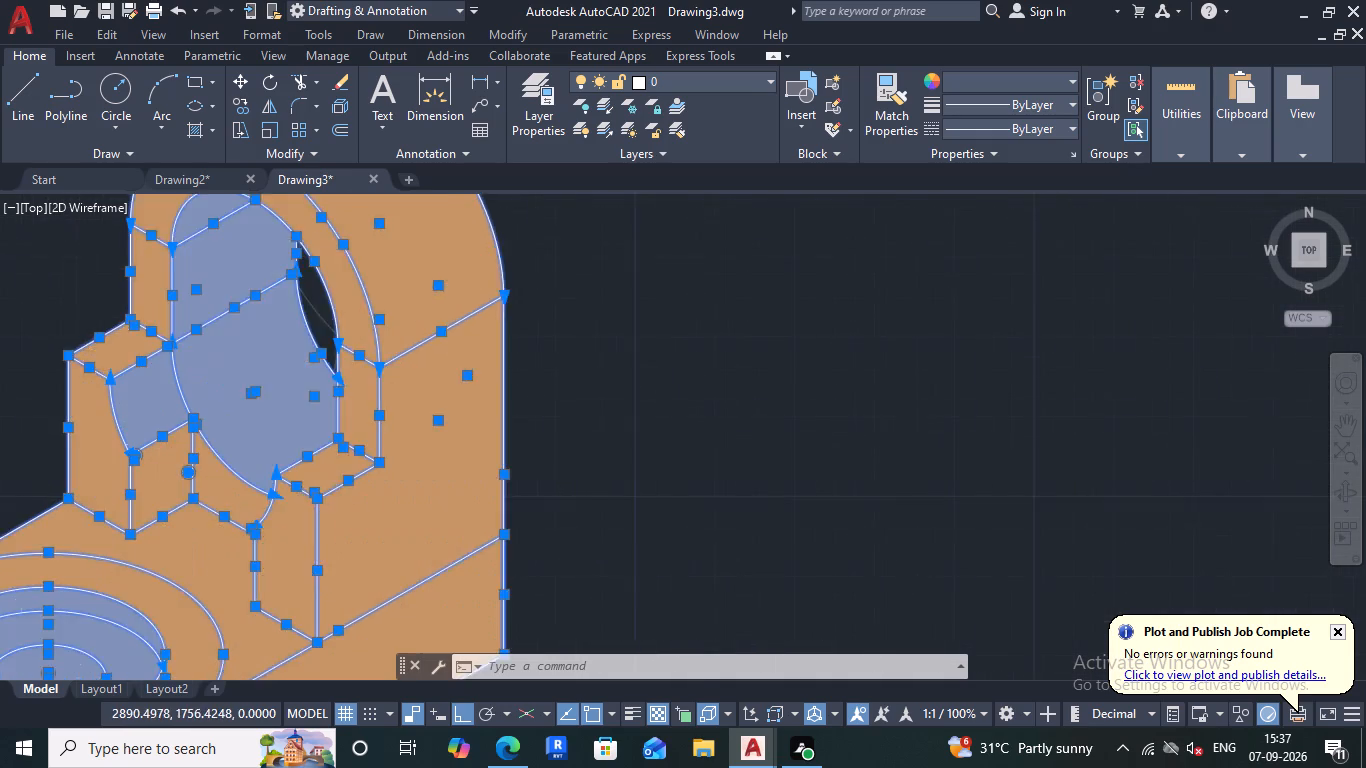
pyautogui.scroll(-1, 269, 383)
pyautogui.scroll(3, 269, 383)
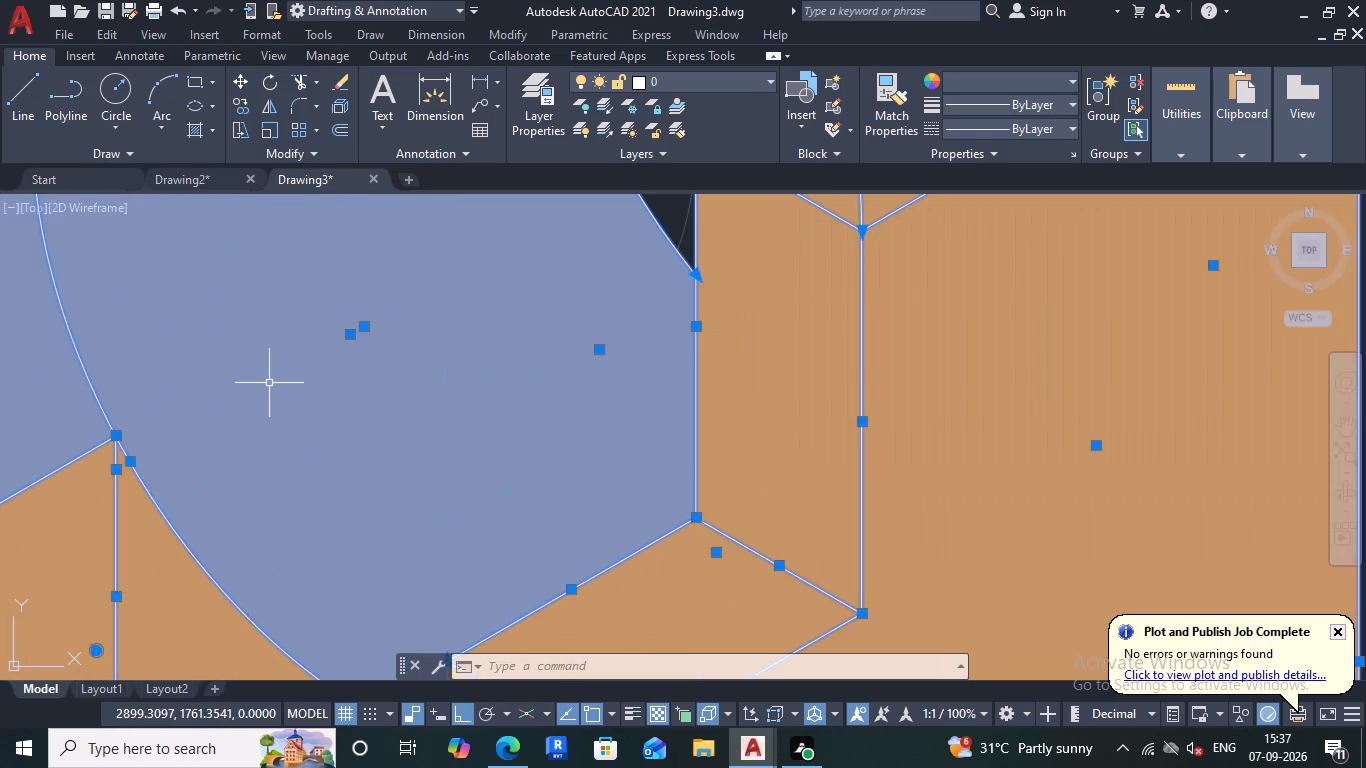
pyautogui.scroll(-7, 269, 383)
pyautogui.scroll(6, 284, 432)
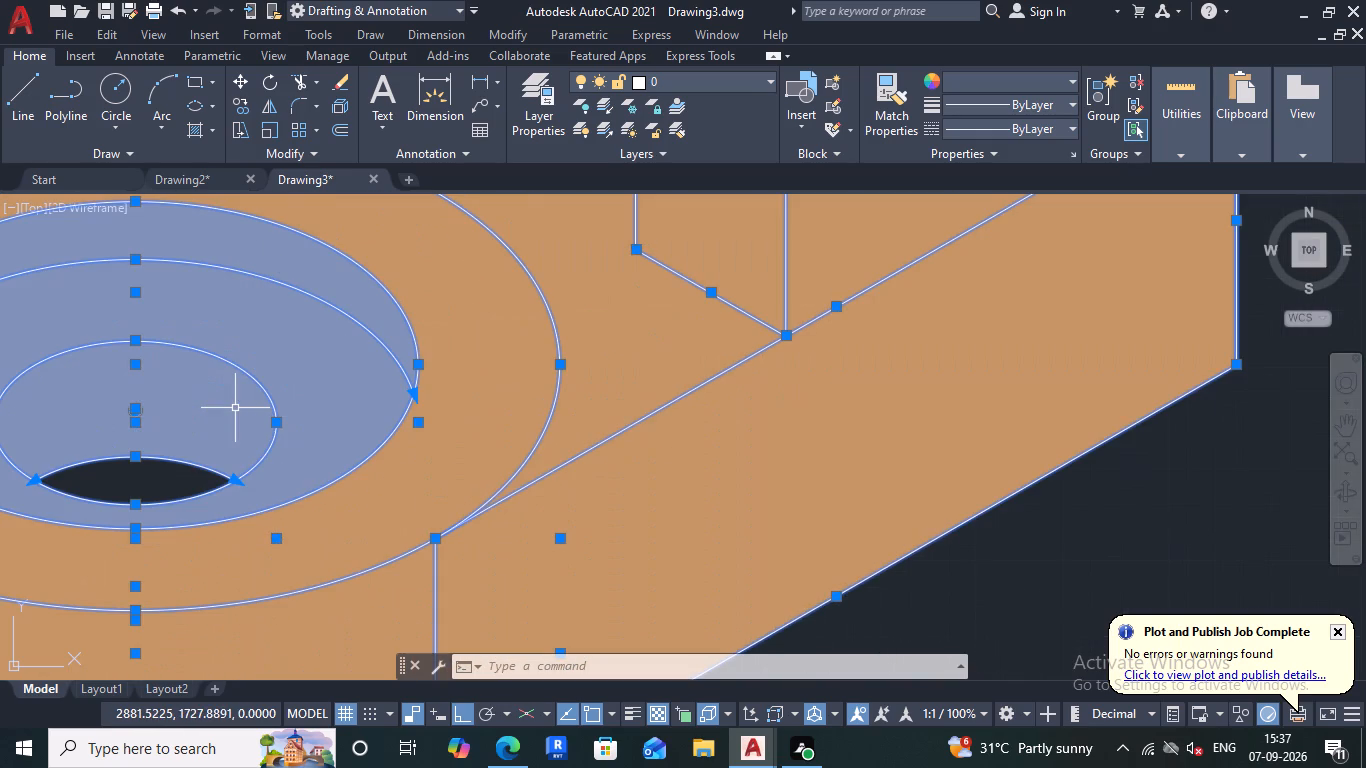
pyautogui.scroll(2, 235, 408)
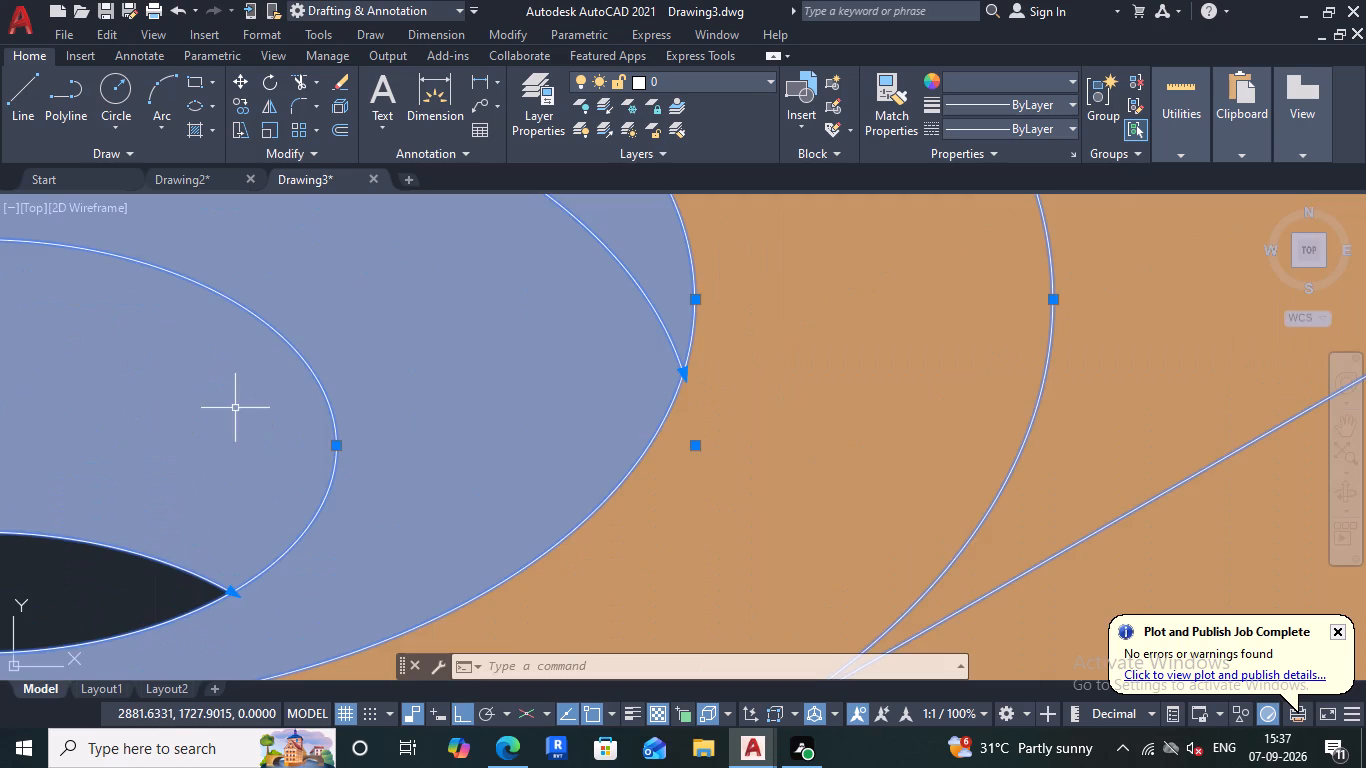
pyautogui.scroll(-5, 235, 408)
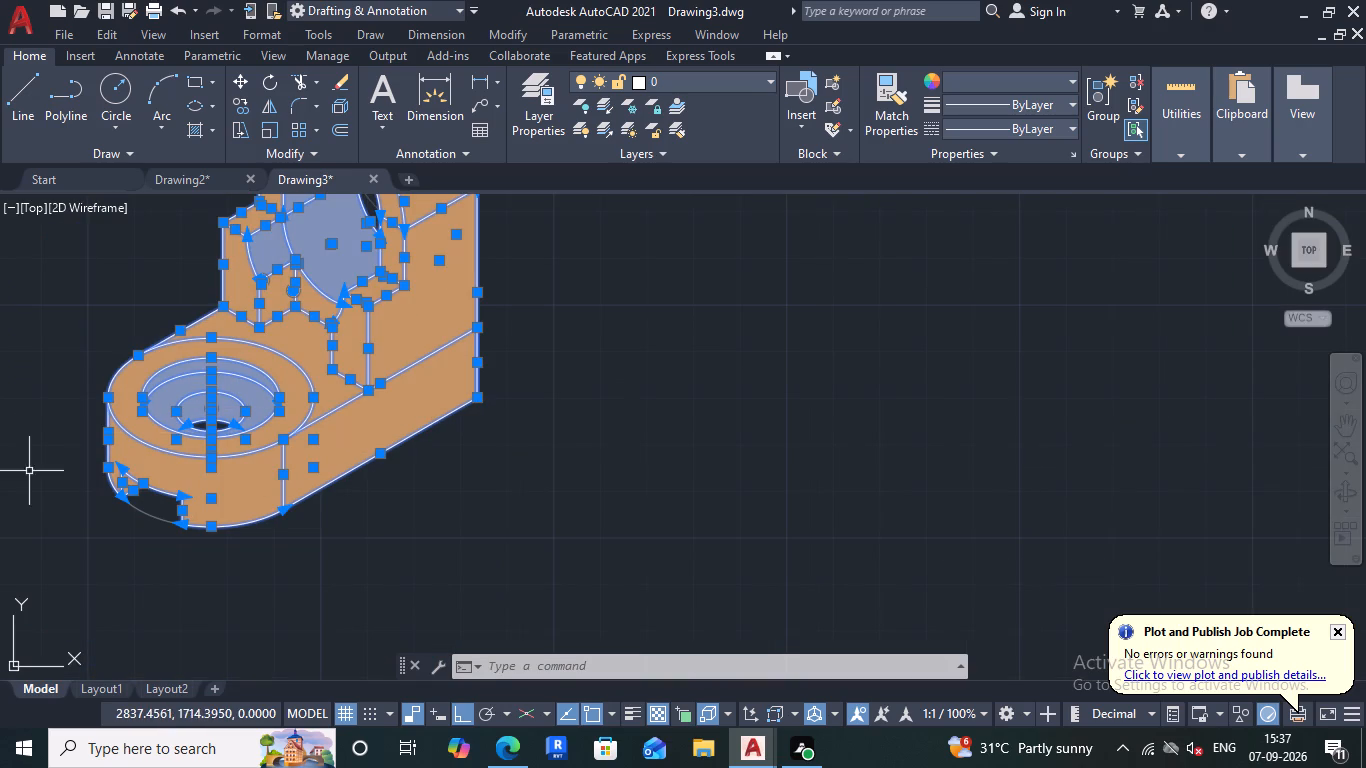
pyautogui.scroll(3, 121, 476)
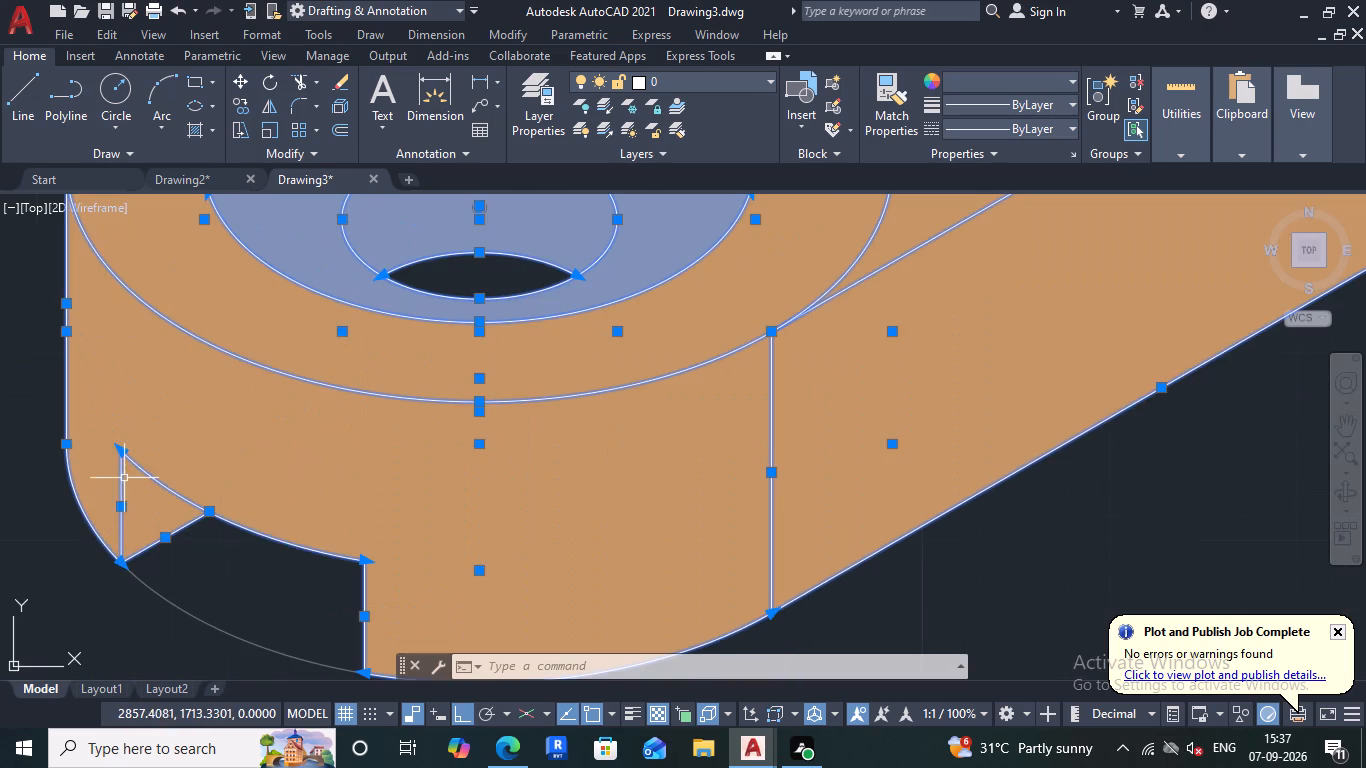
pyautogui.scroll(3, 142, 511)
pyautogui.scroll(-4, 142, 511)
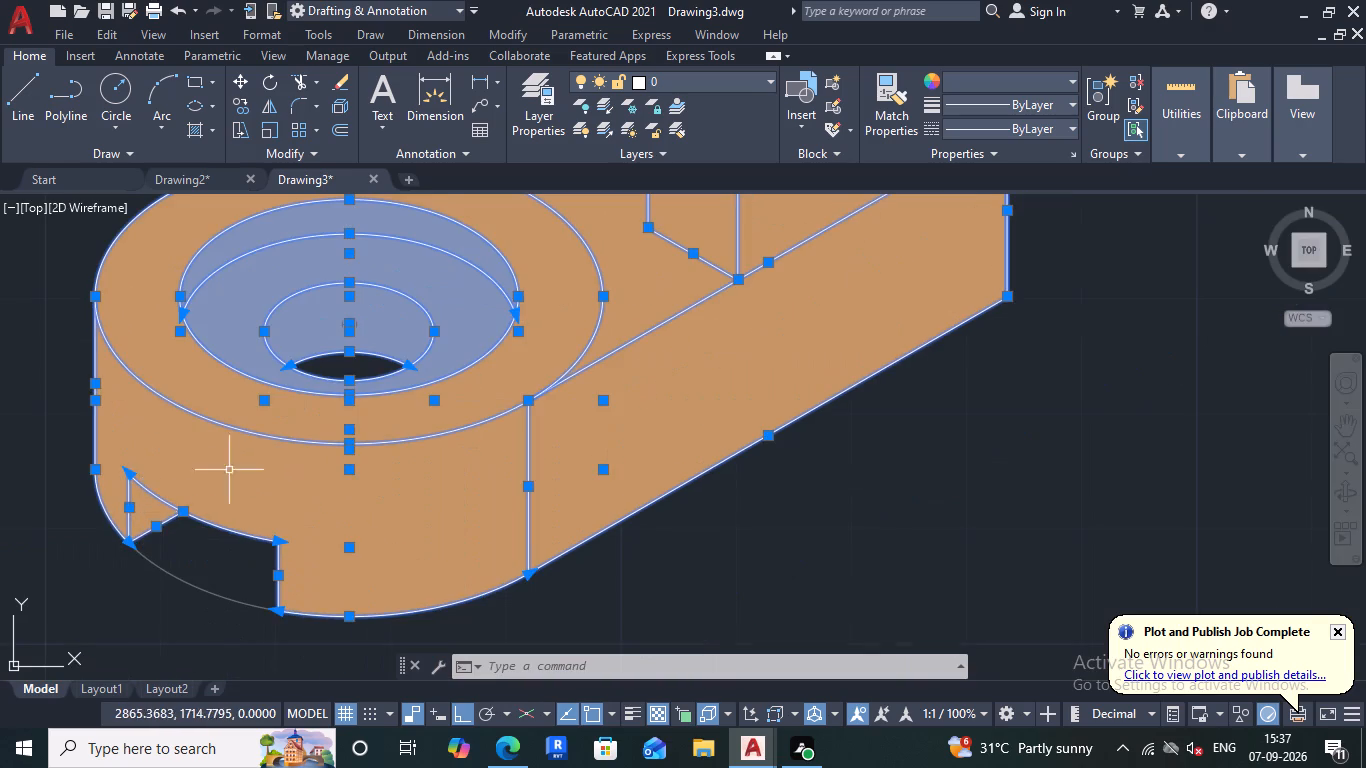
pyautogui.scroll(-2, 253, 462)
pyautogui.scroll(3, 266, 390)
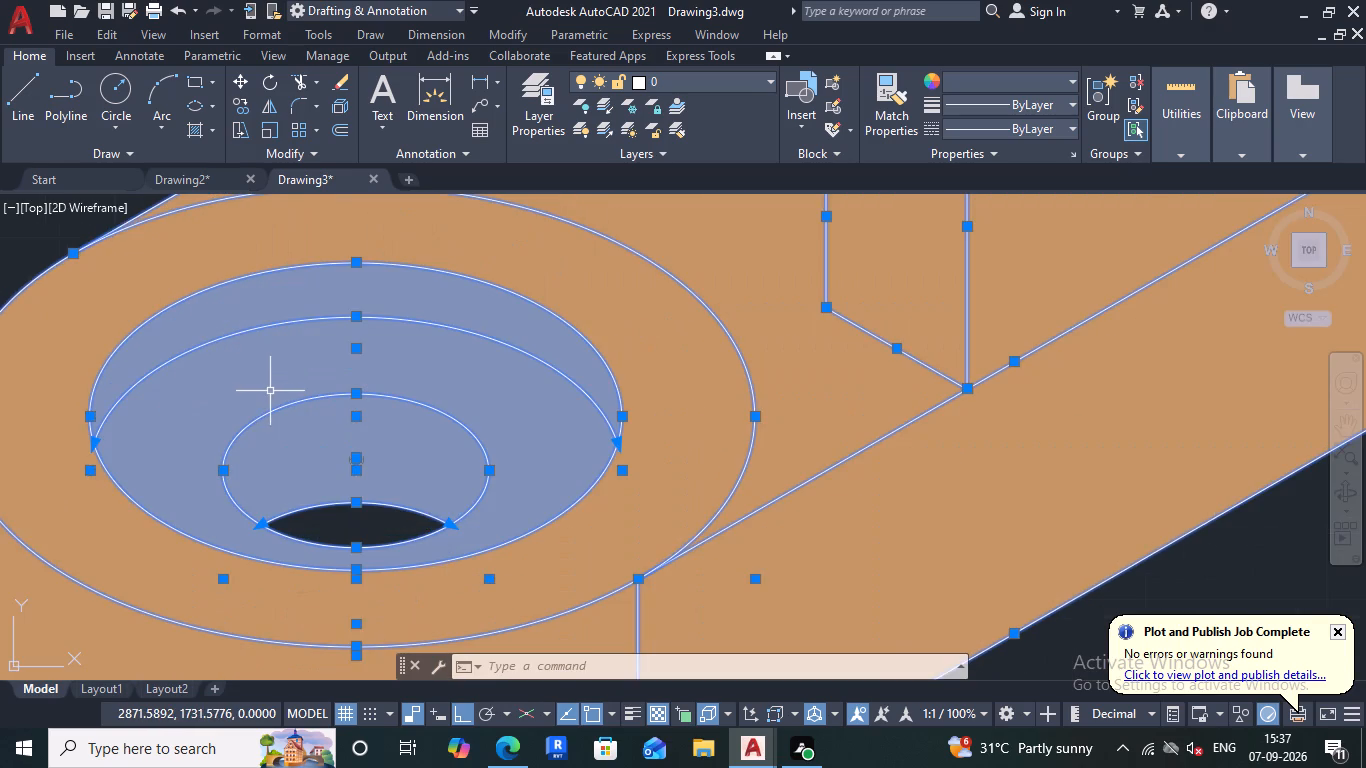
pyautogui.scroll(3, 270, 391)
pyautogui.scroll(-1, 270, 397)
pyautogui.scroll(1, 270, 398)
pyautogui.scroll(-4, 270, 401)
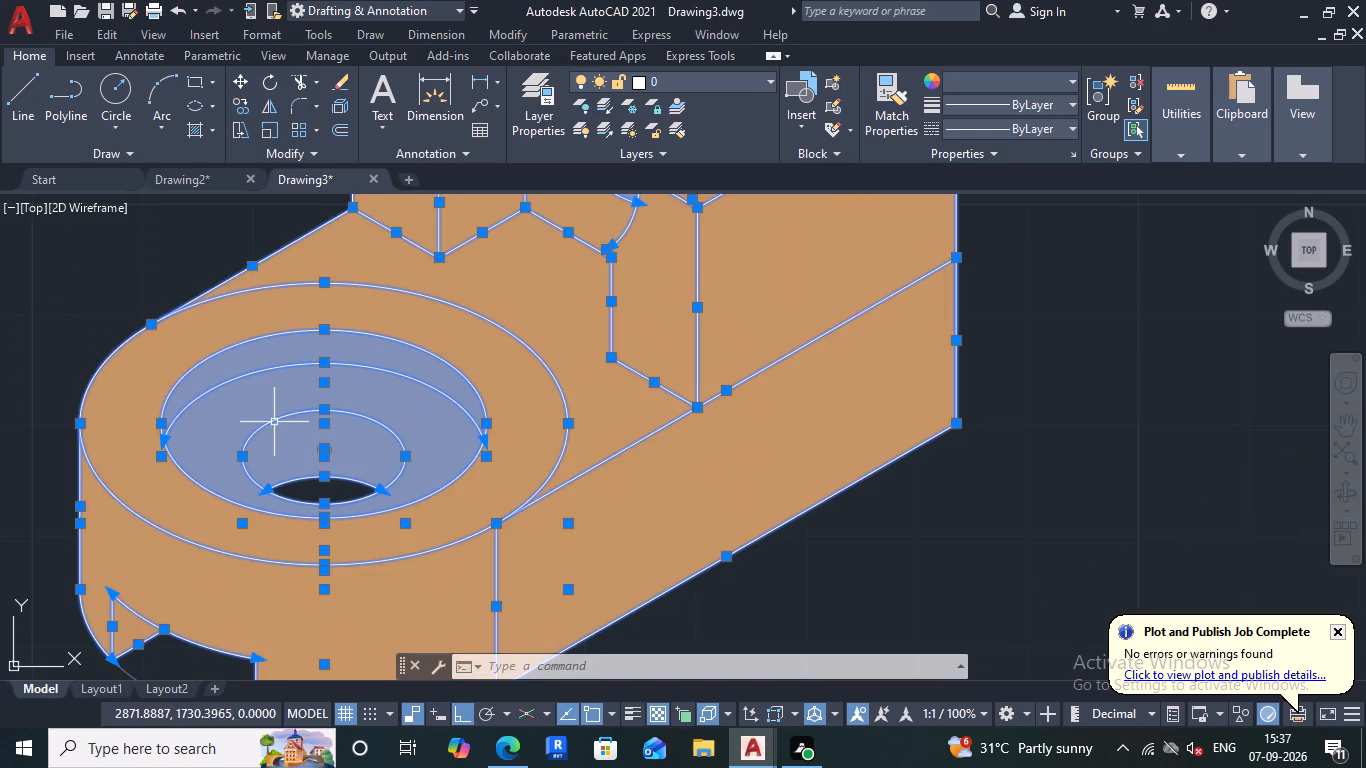
pyautogui.scroll(-4, 274, 440)
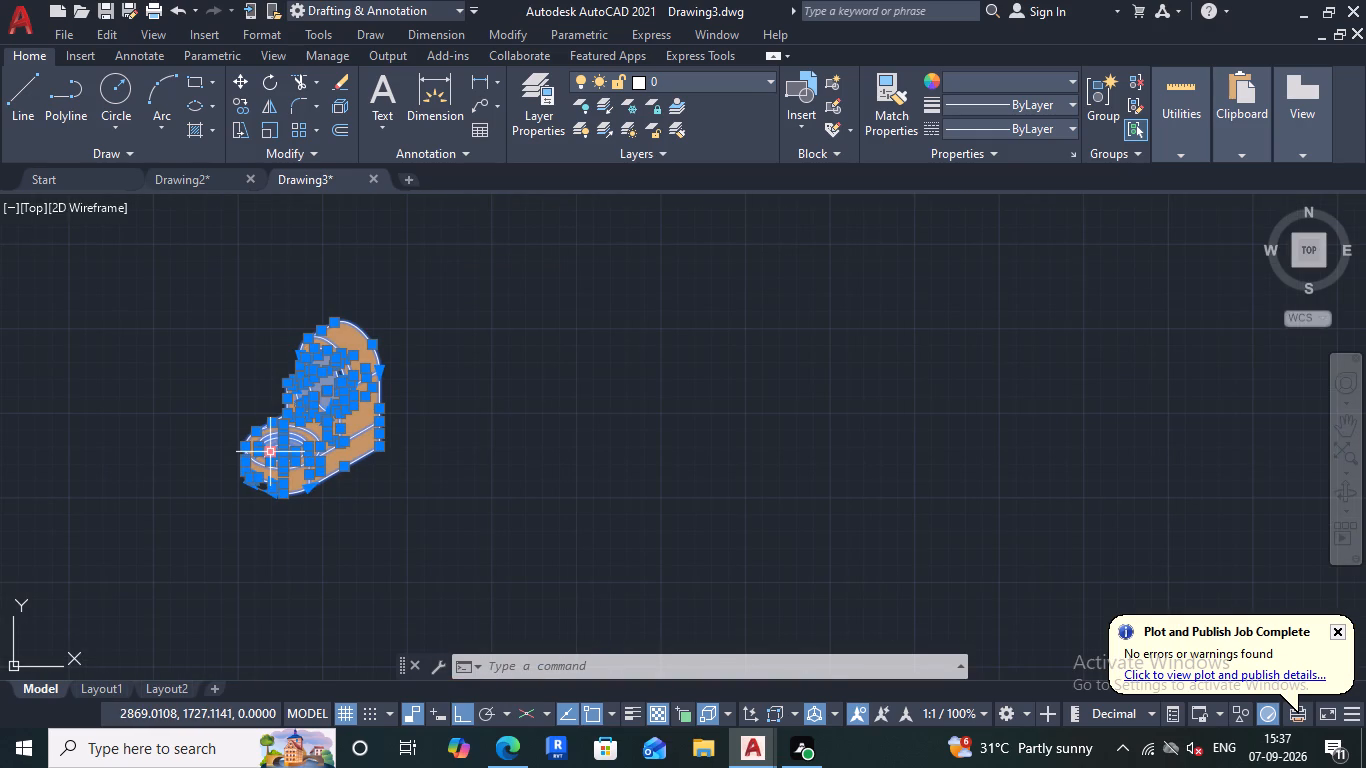
pyautogui.hotkey('ctrl', 'c')
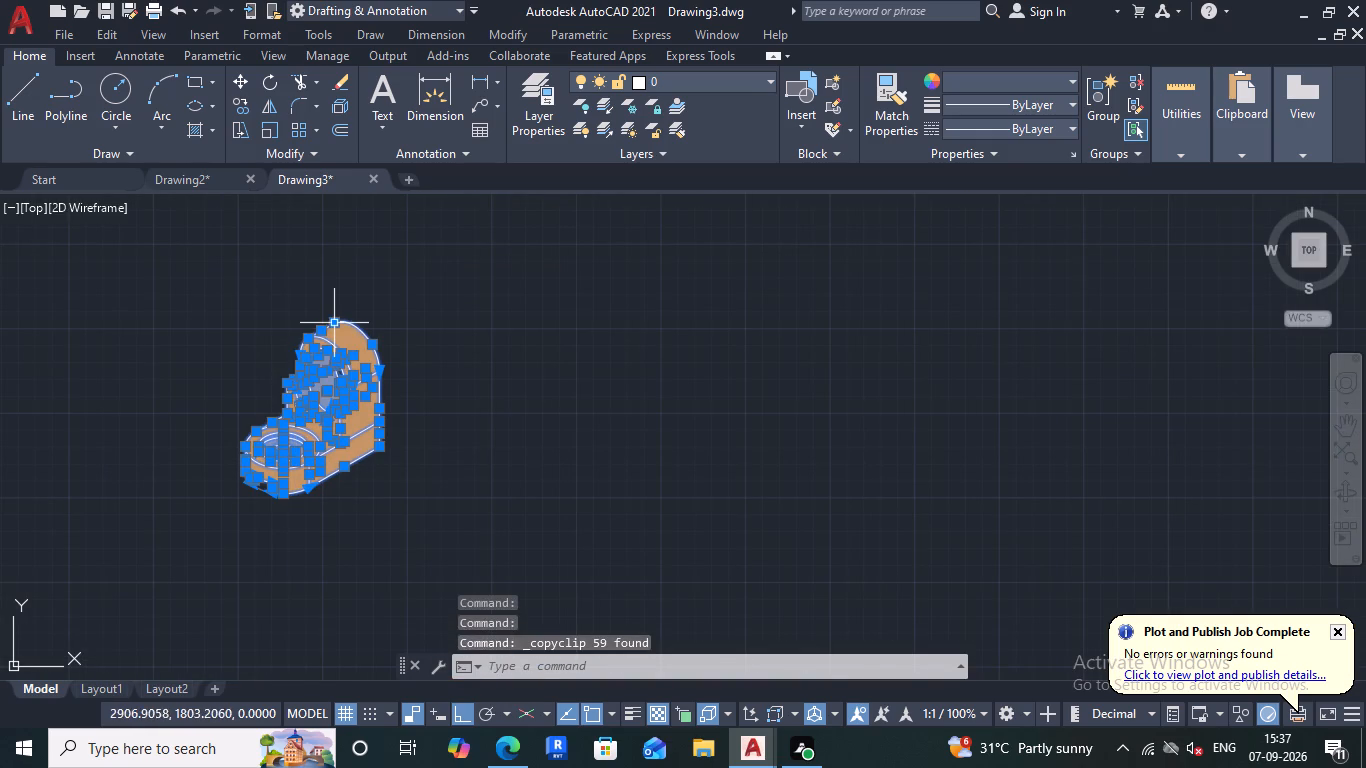
# Create a new drawing and paste the copied isometric bracket into it.
pyautogui.click(406, 180)
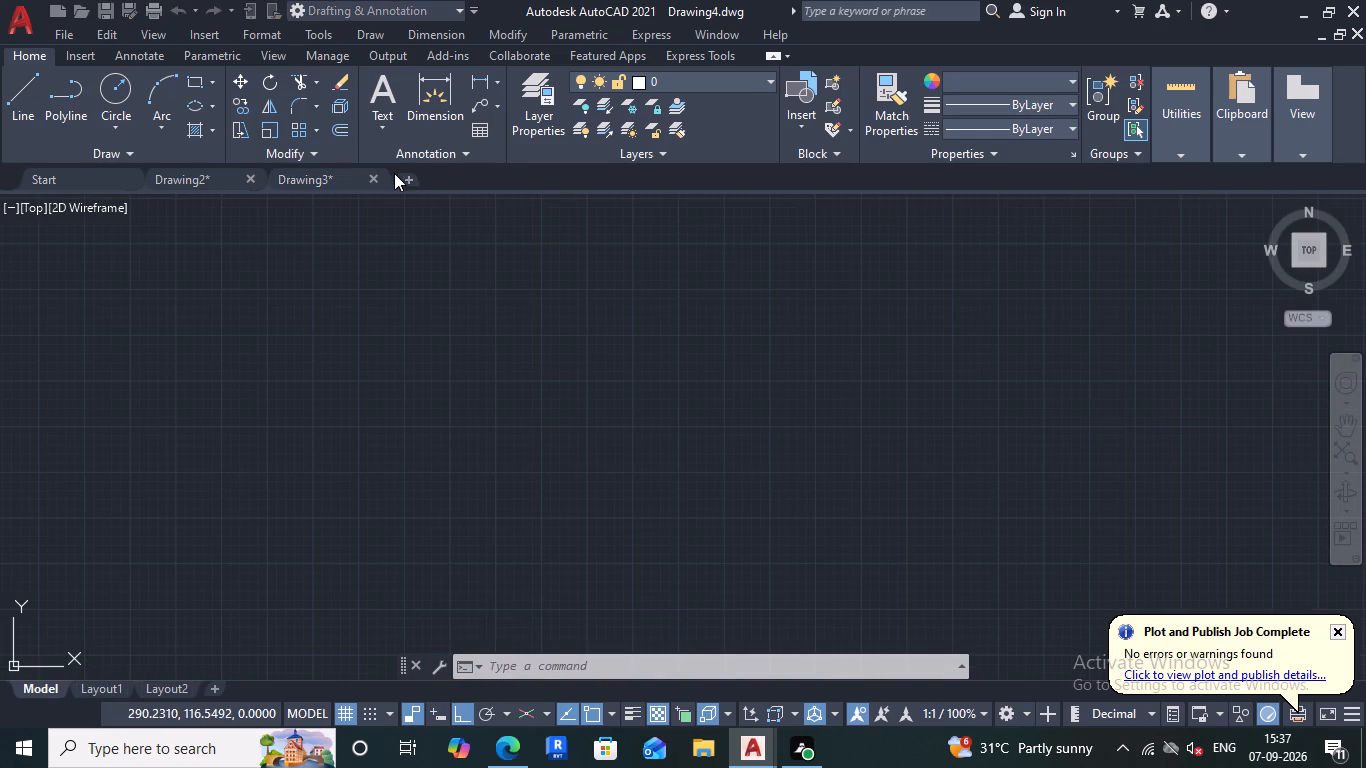
pyautogui.hotkey('ctrl', 'v')
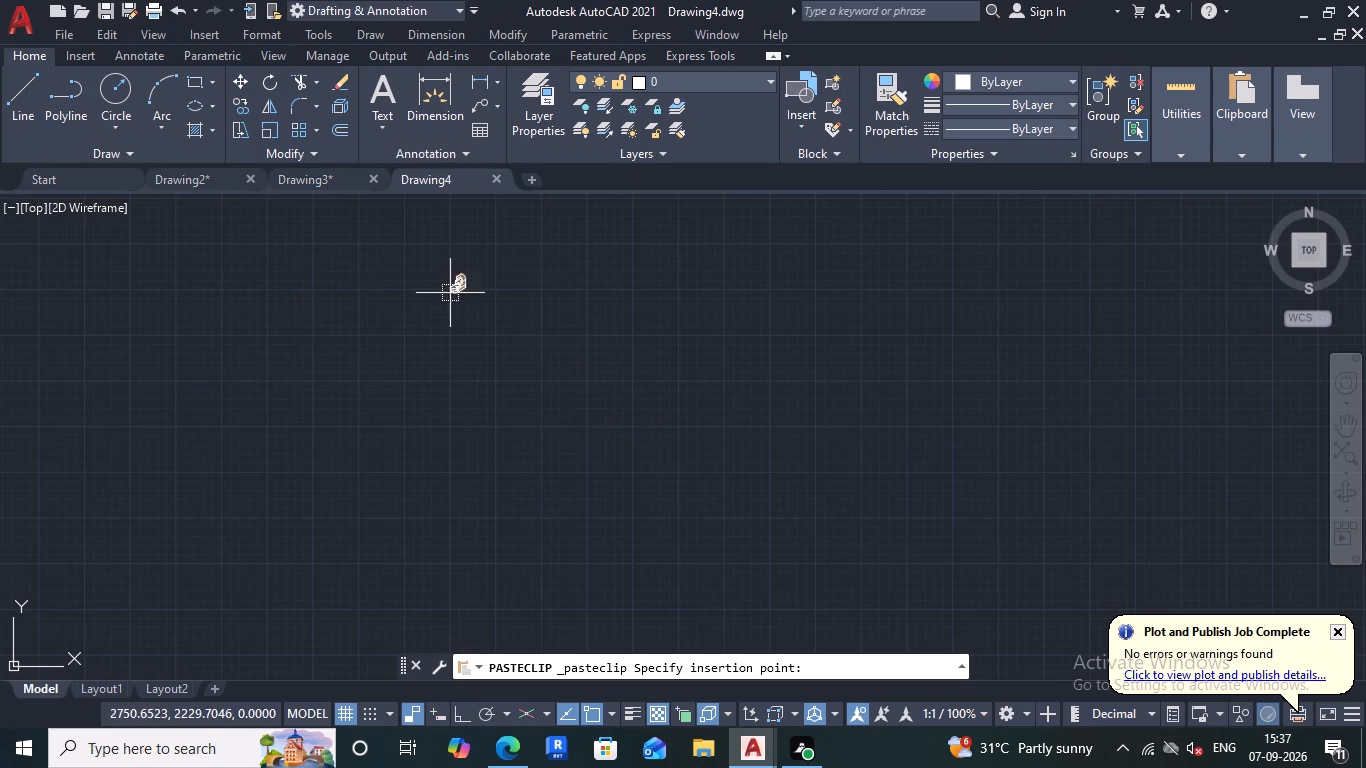
pyautogui.scroll(2, 460, 394)
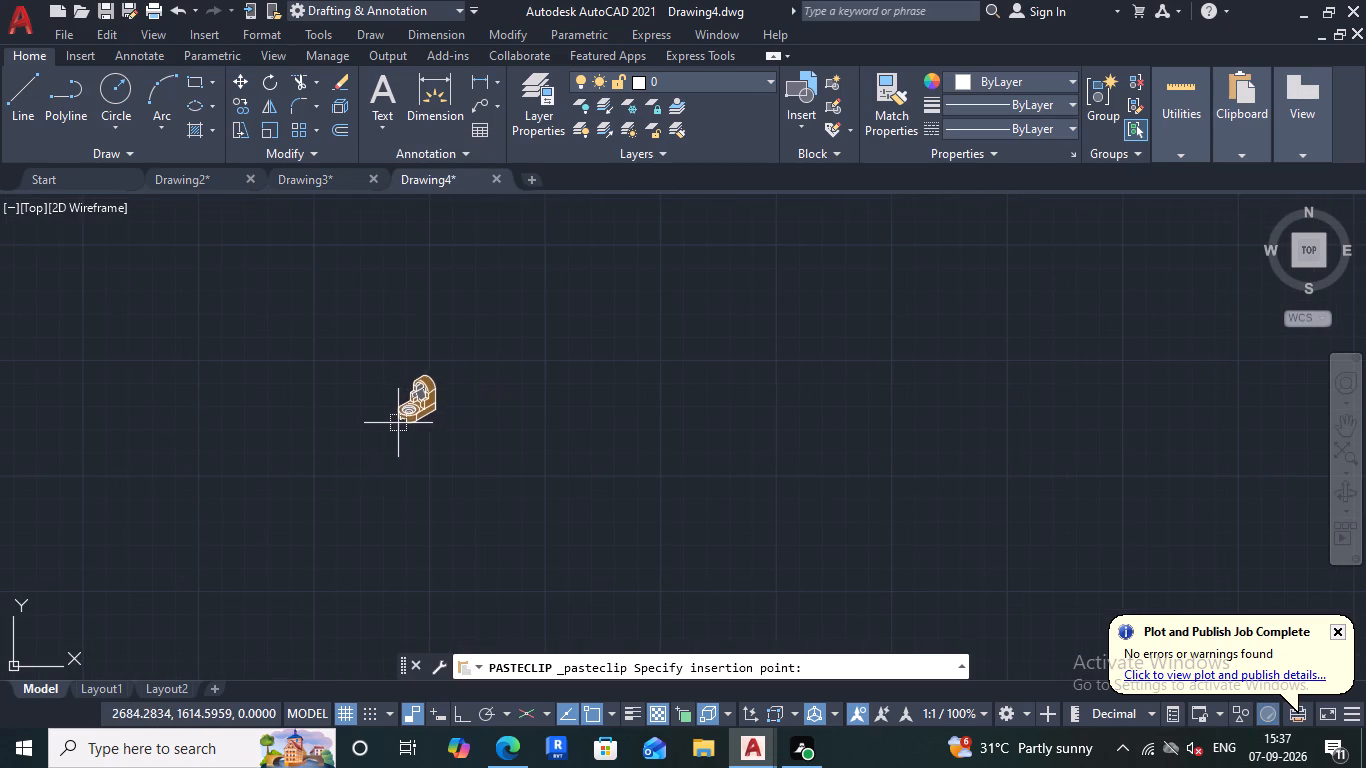
pyautogui.scroll(3, 396, 423)
pyautogui.click(351, 454)
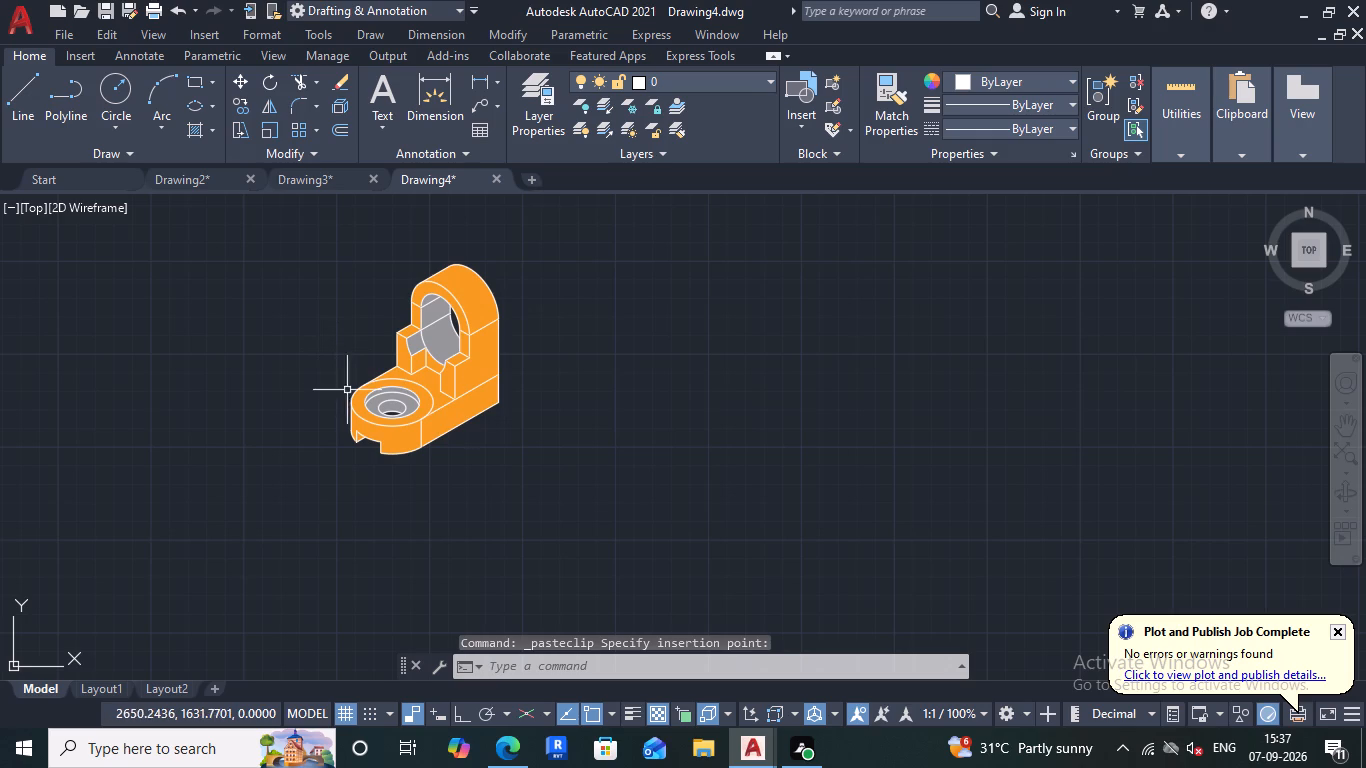
# With Ortho on, draw a vertical dividing line just east of the bracket, extending from near its top to well below its base.
pyautogui.click(13, 108)
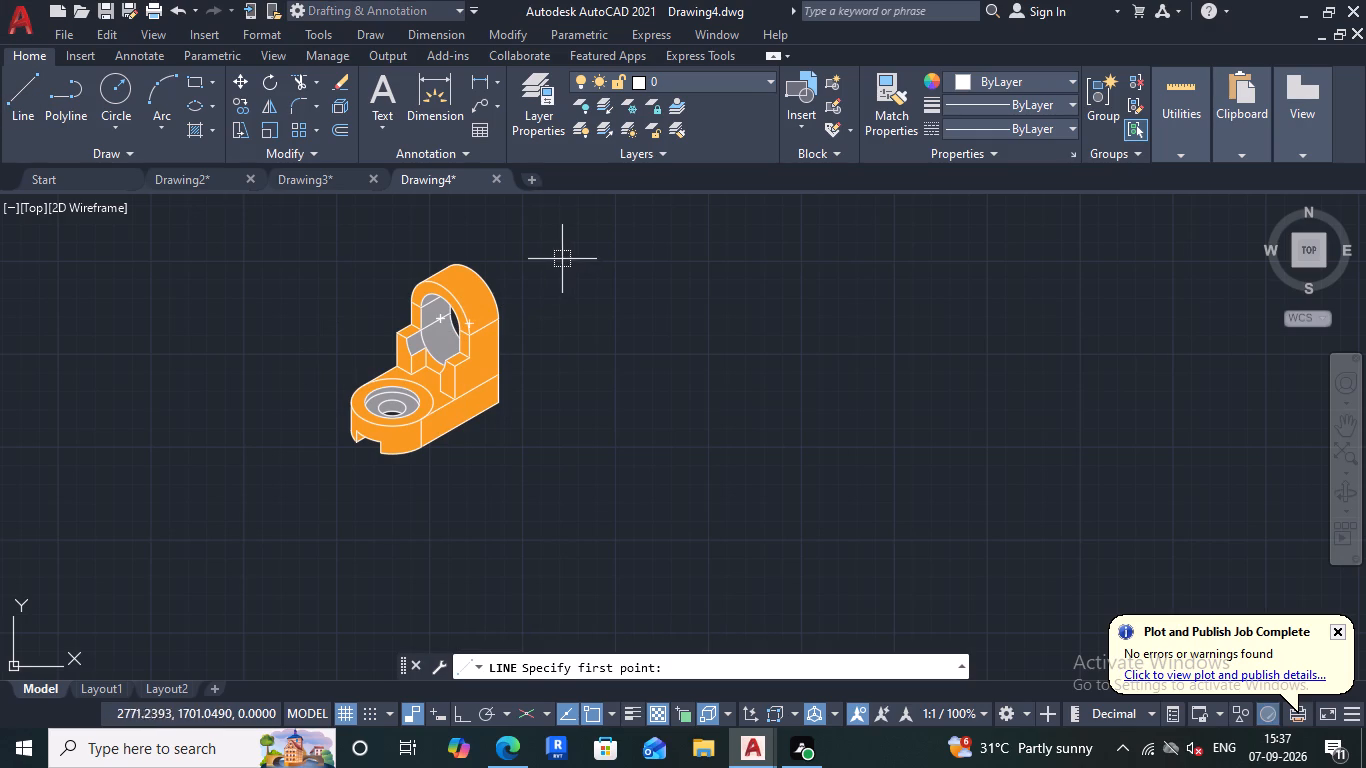
pyautogui.click(561, 259)
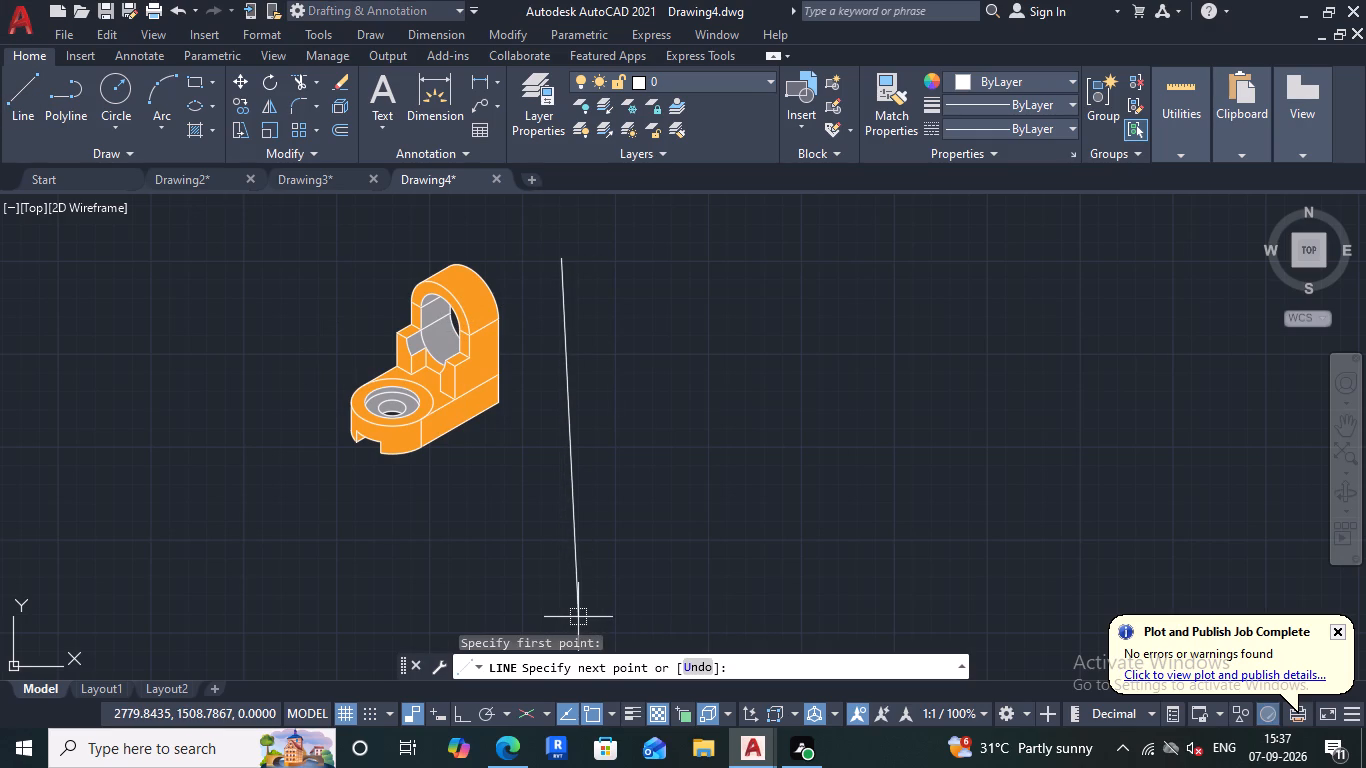
pyautogui.press('F8')
pyautogui.scroll(-2, 497, 548)
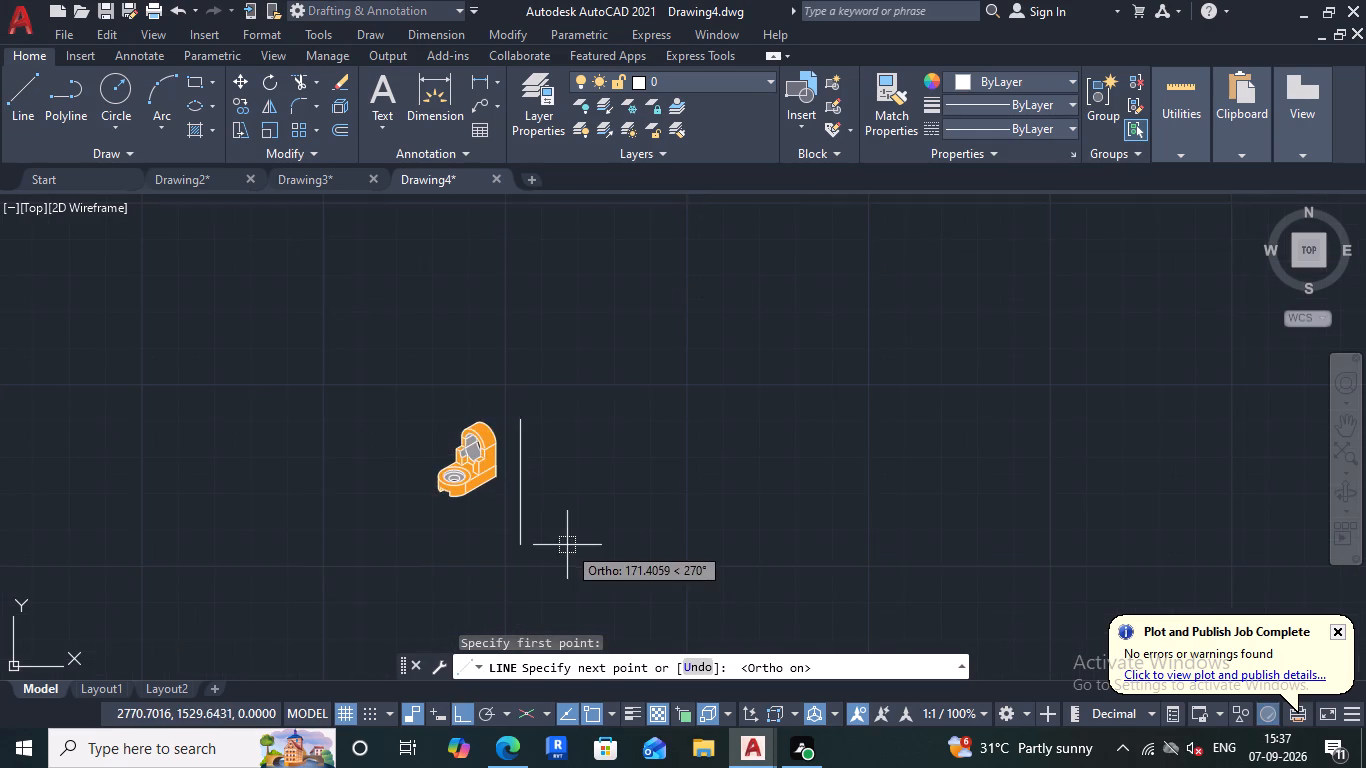
pyautogui.scroll(3, 565, 545)
pyautogui.click(362, 624)
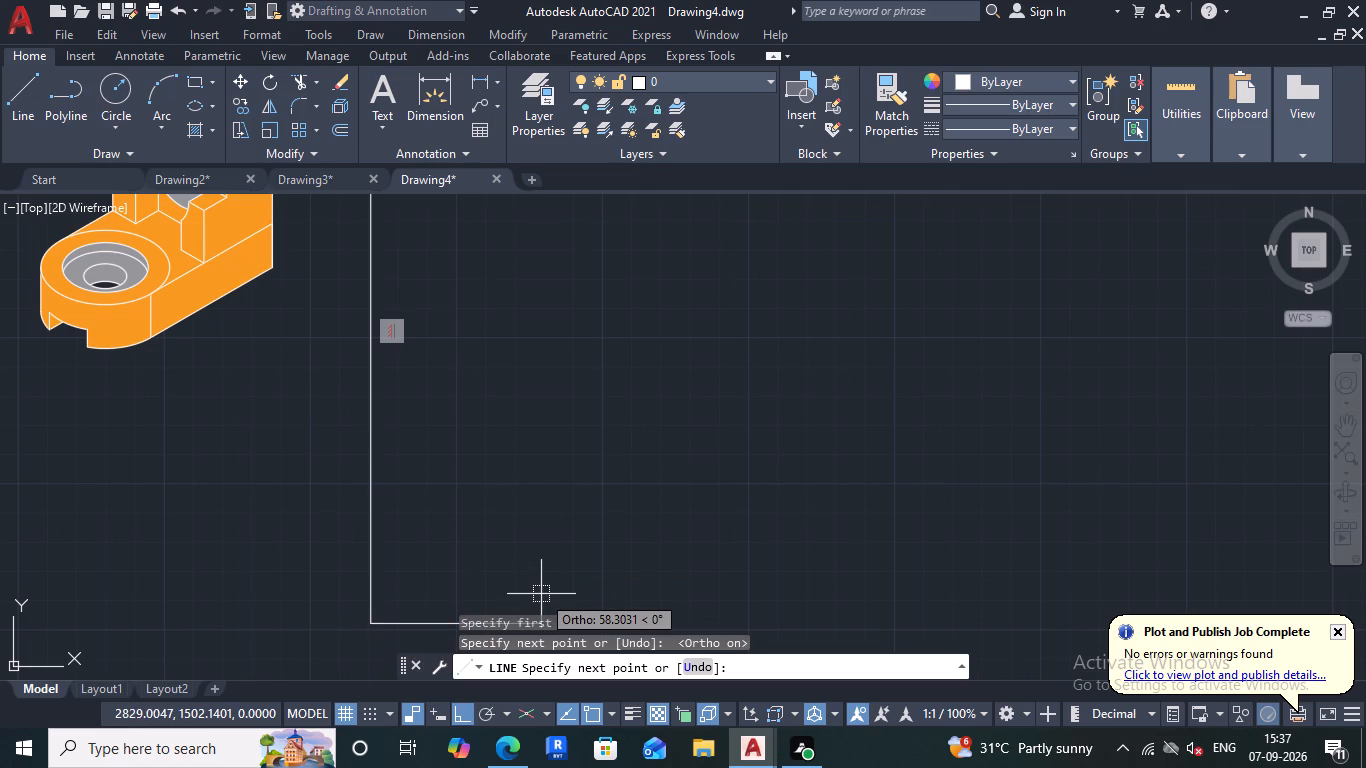
pyautogui.press('Escape')
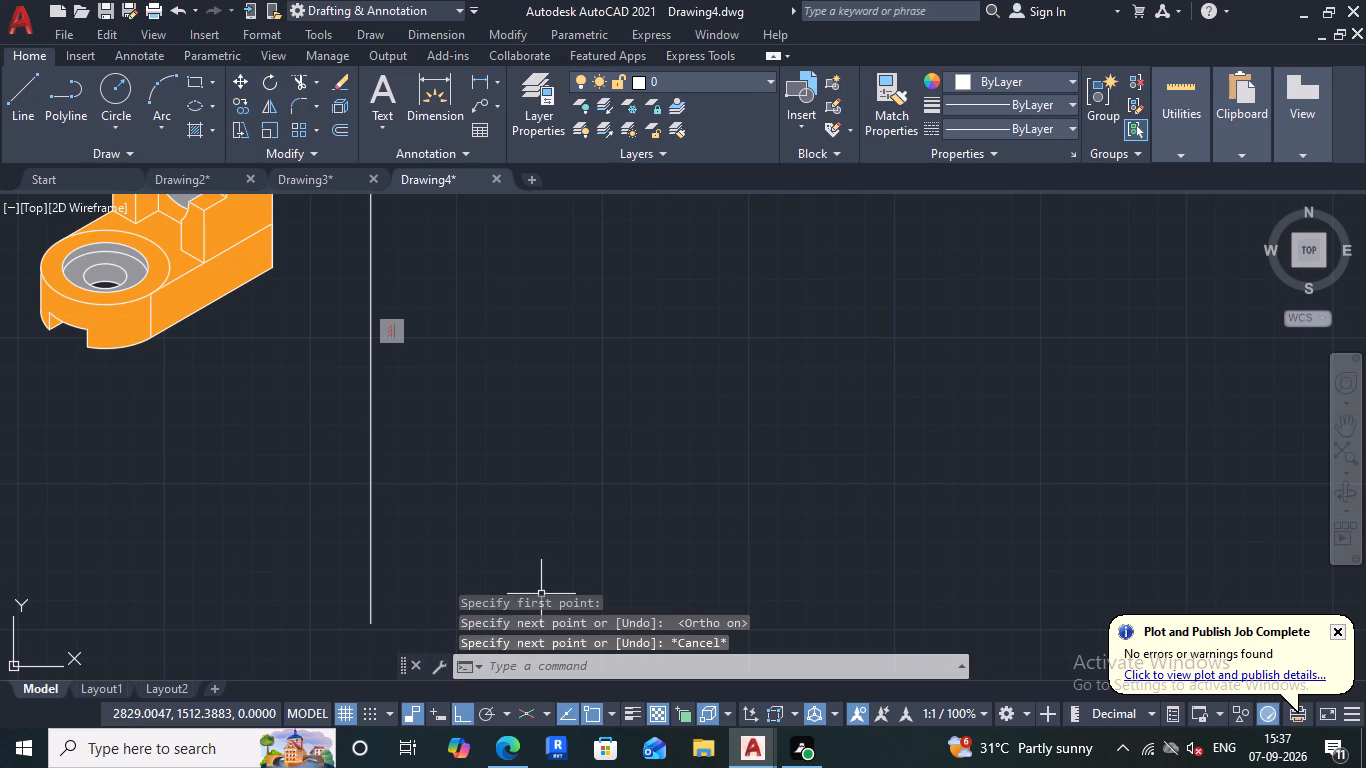
# Draw a horizontal line running east from the vertical line's midpoint.
pyautogui.scroll(-3, 428, 512)
pyautogui.scroll(2, 422, 485)
pyautogui.click(20, 91)
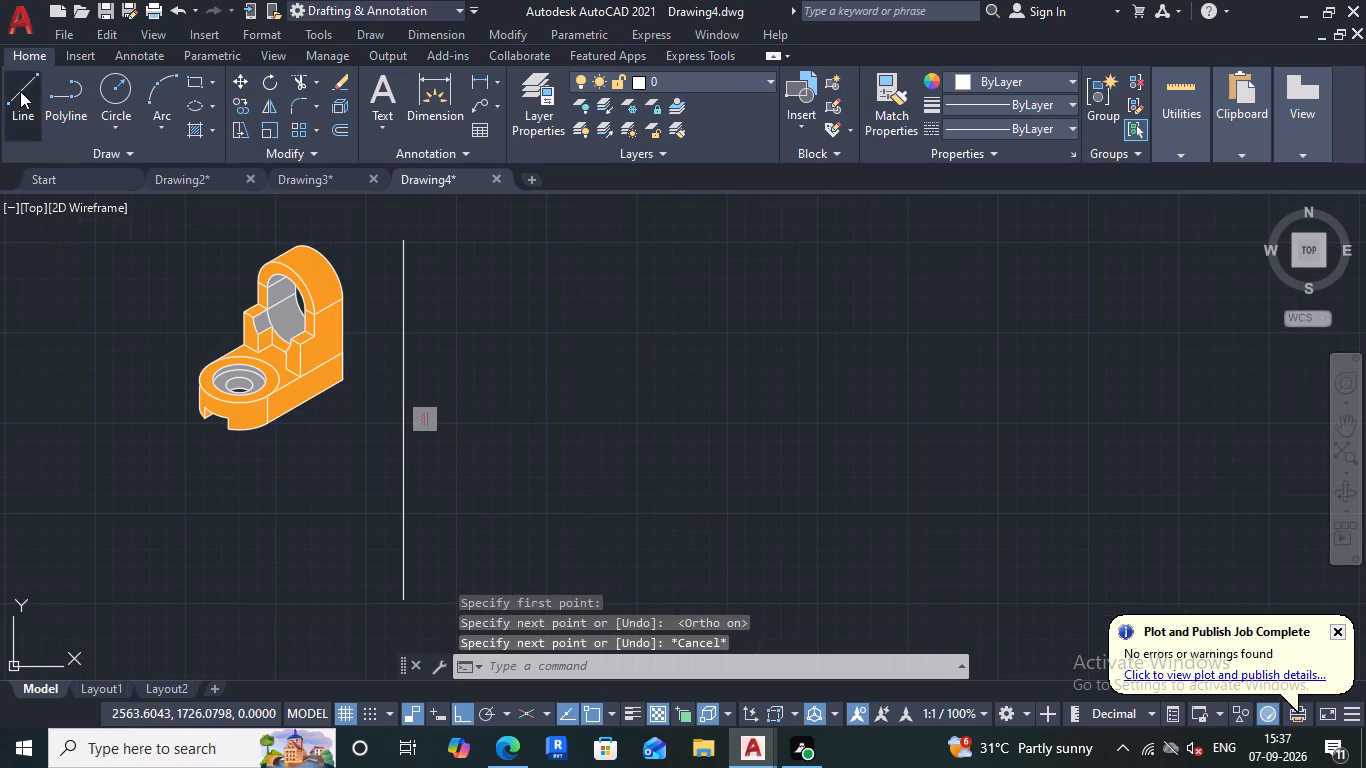
pyautogui.click(400, 420)
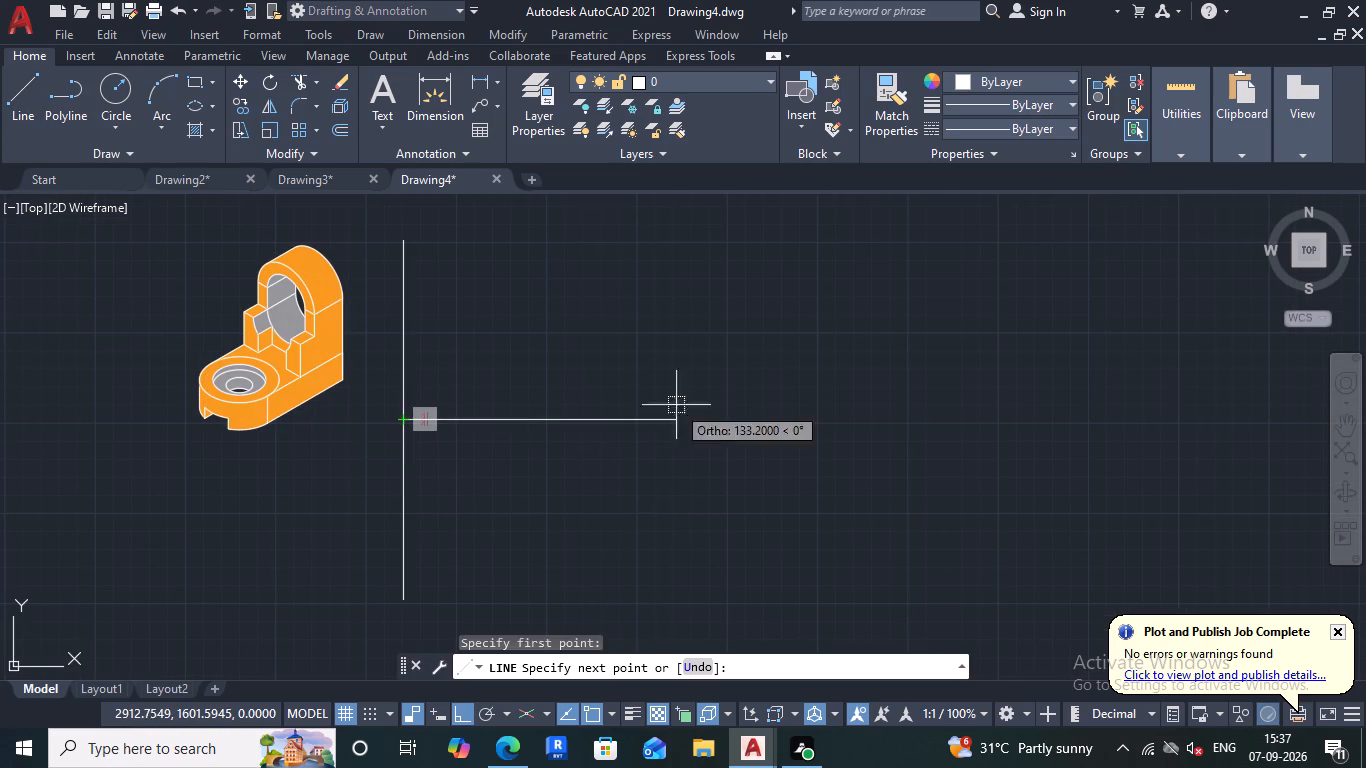
pyautogui.click(718, 407)
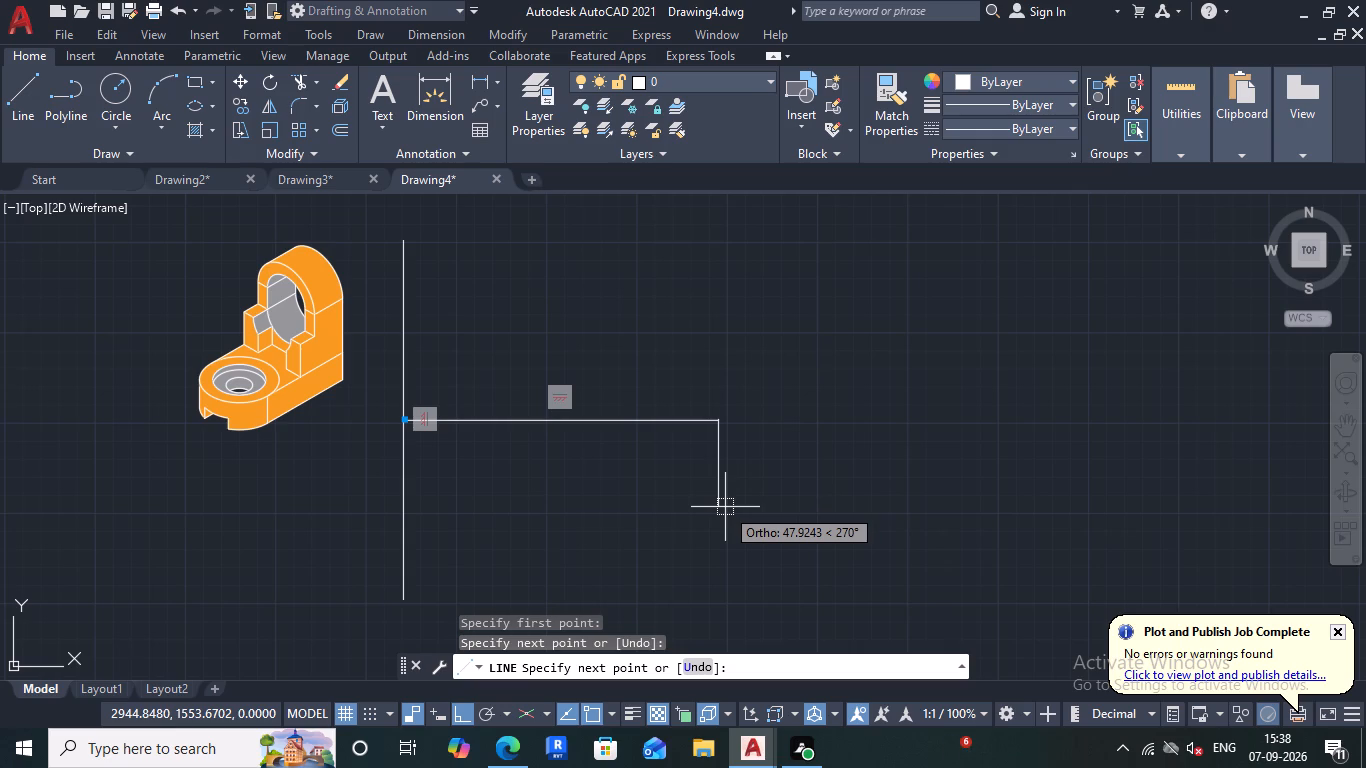
pyautogui.press('Escape')
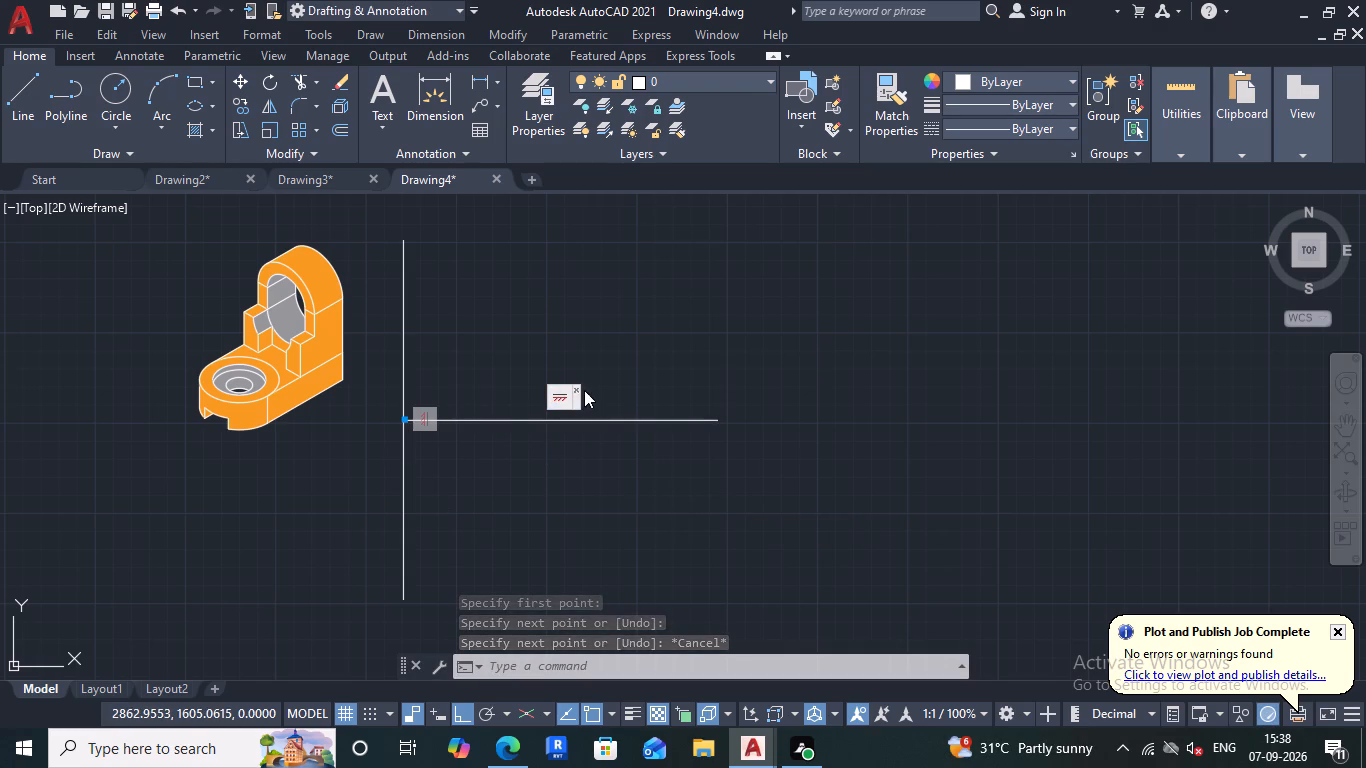
# Hide the constraint bars on the horizontal and vertical lines.
pyautogui.click(576, 391)
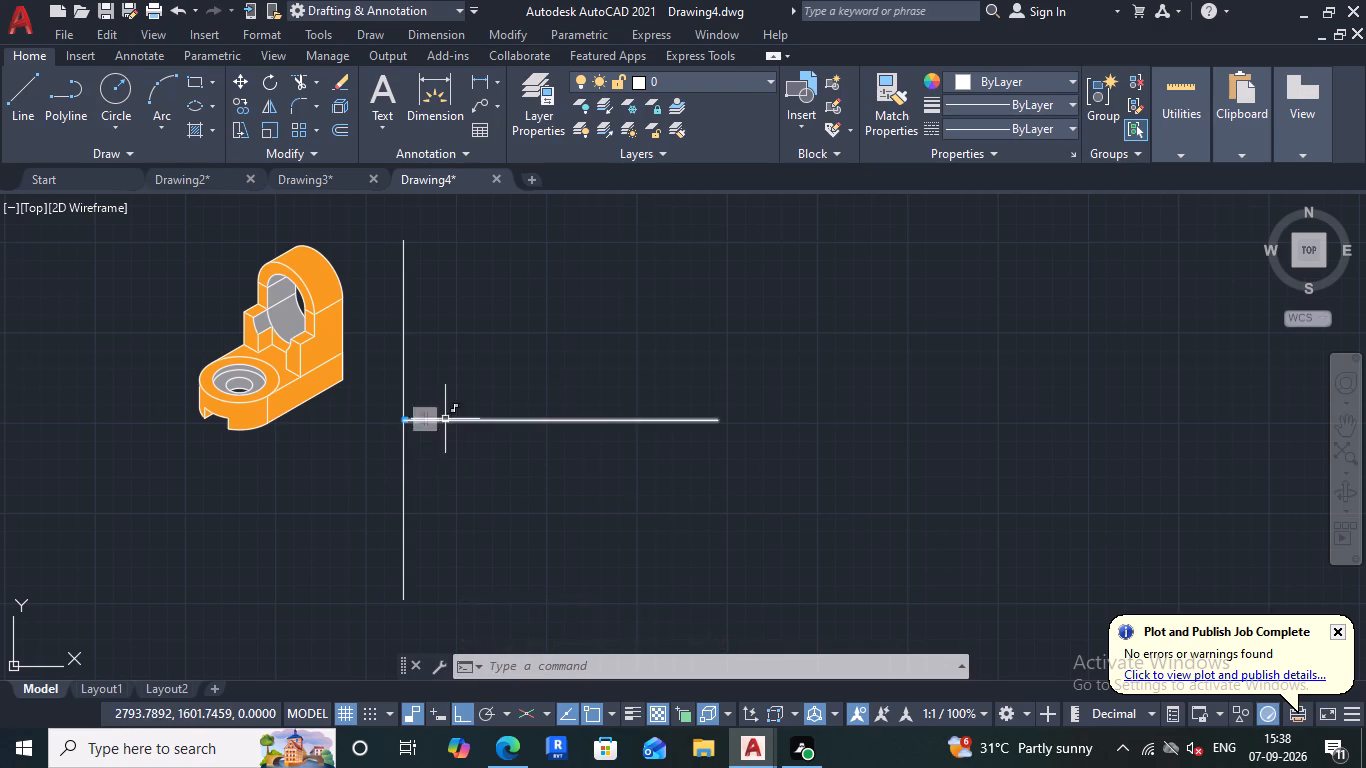
pyautogui.doubleClick(433, 434)
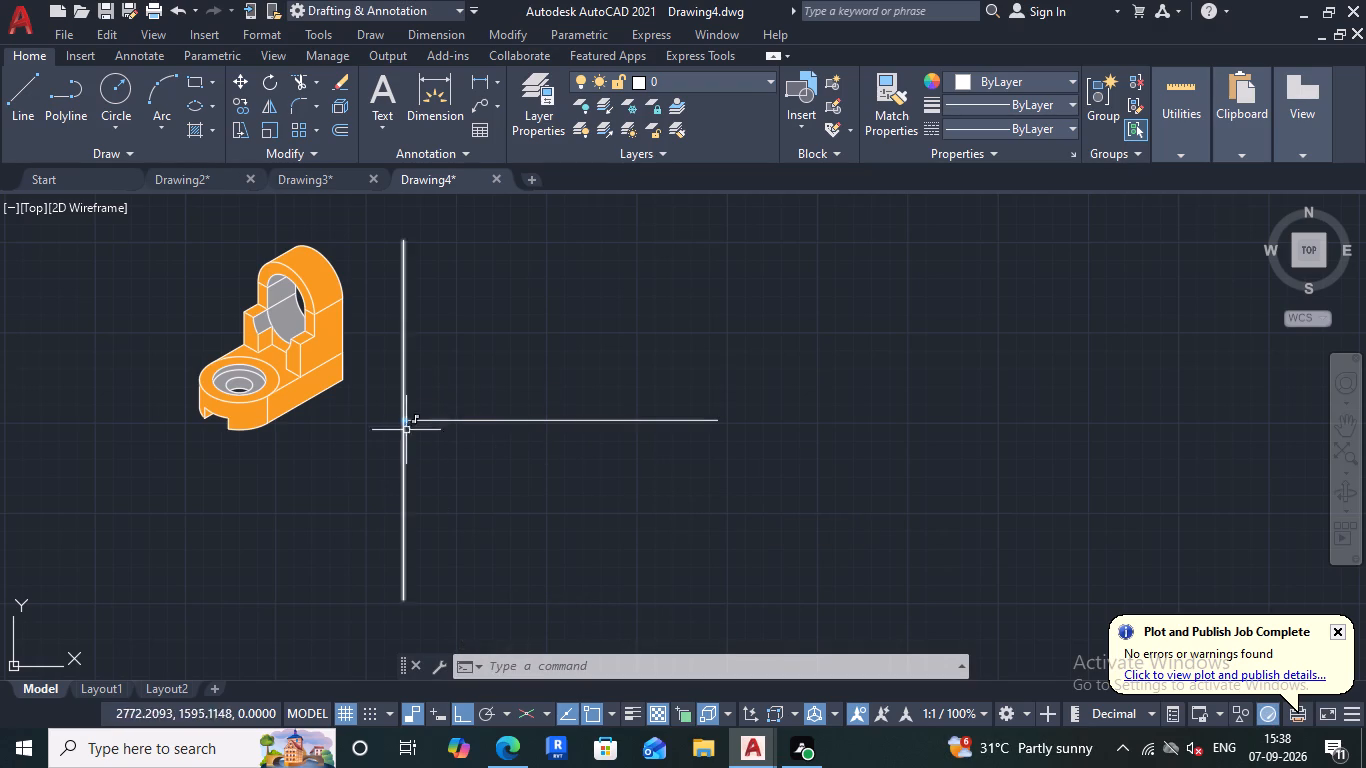
# Move the vertical and horizontal lines together straight down from their intersection, placing the horizontal line below the bracket's base.
pyautogui.click(518, 487)
pyautogui.click(382, 359)
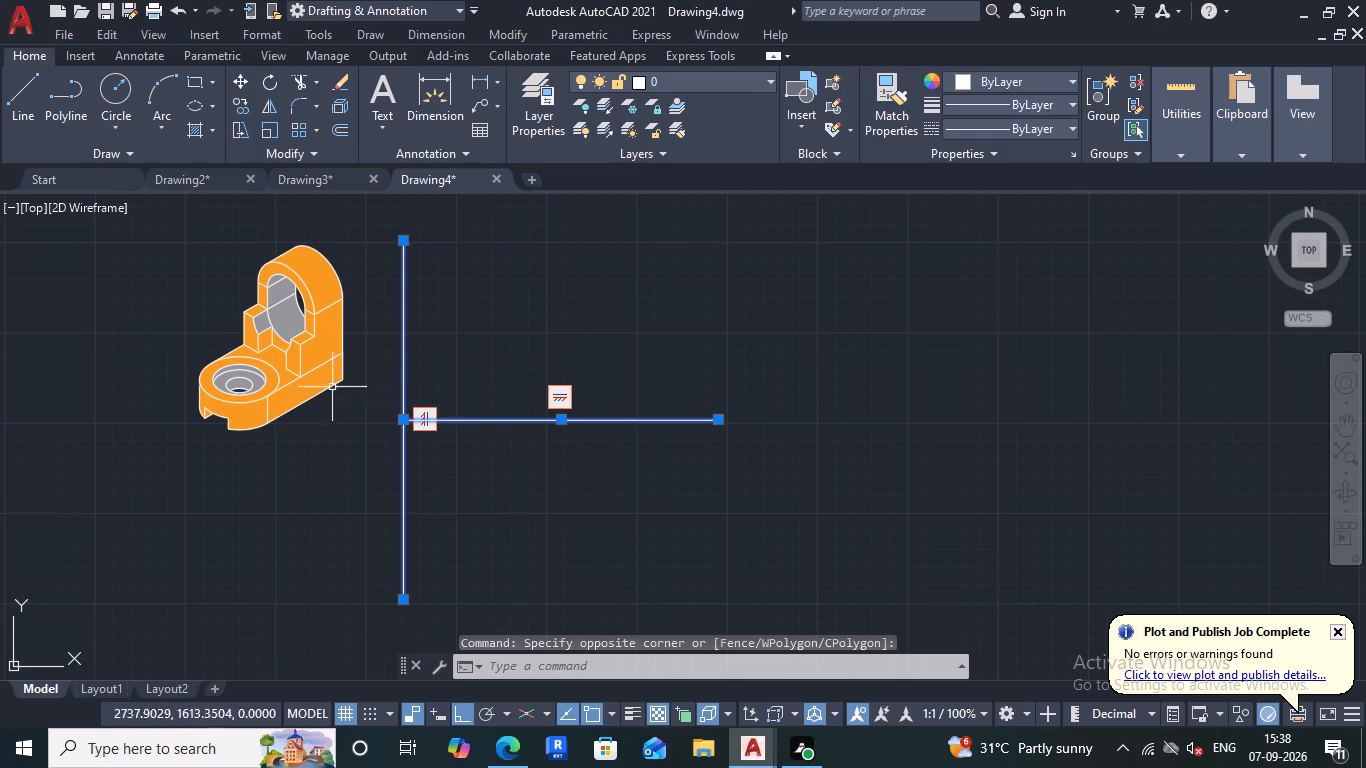
pyautogui.click(243, 80)
pyautogui.click(403, 413)
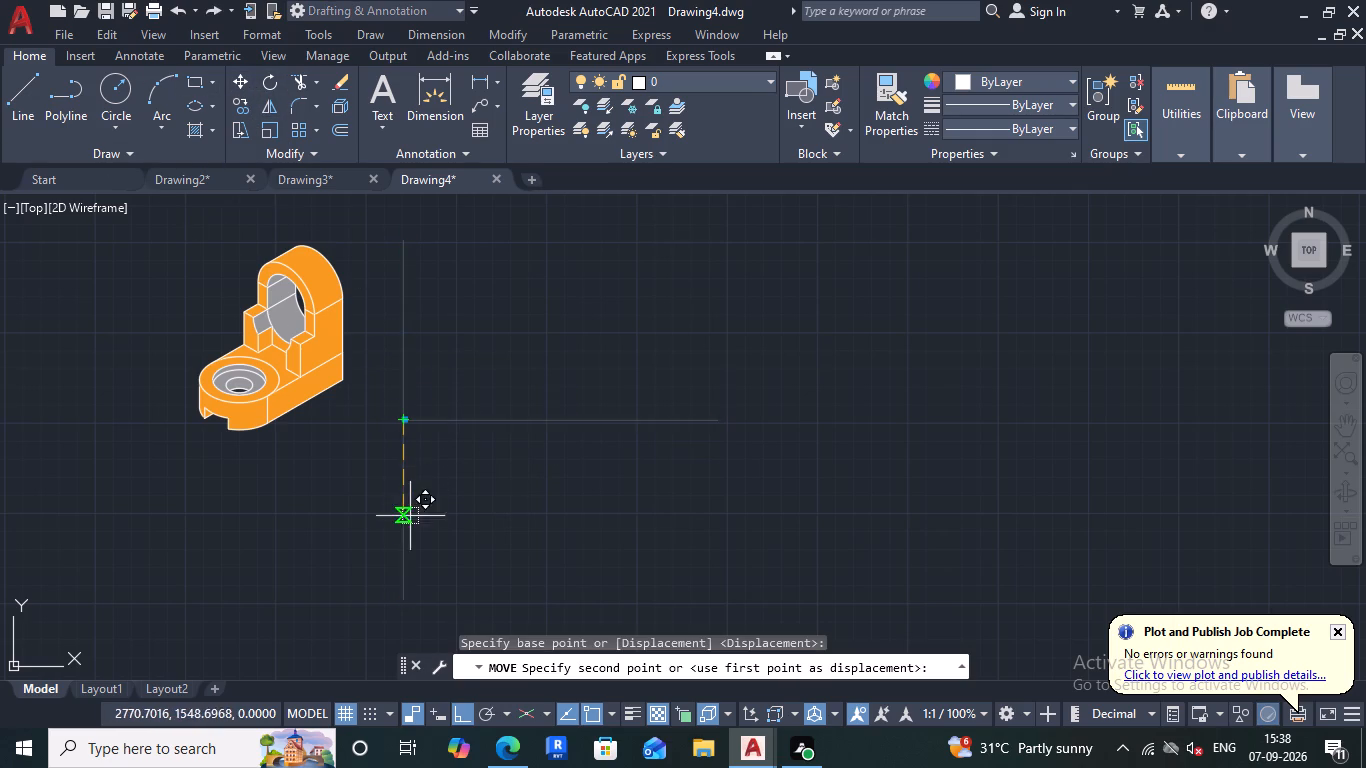
pyautogui.click(409, 519)
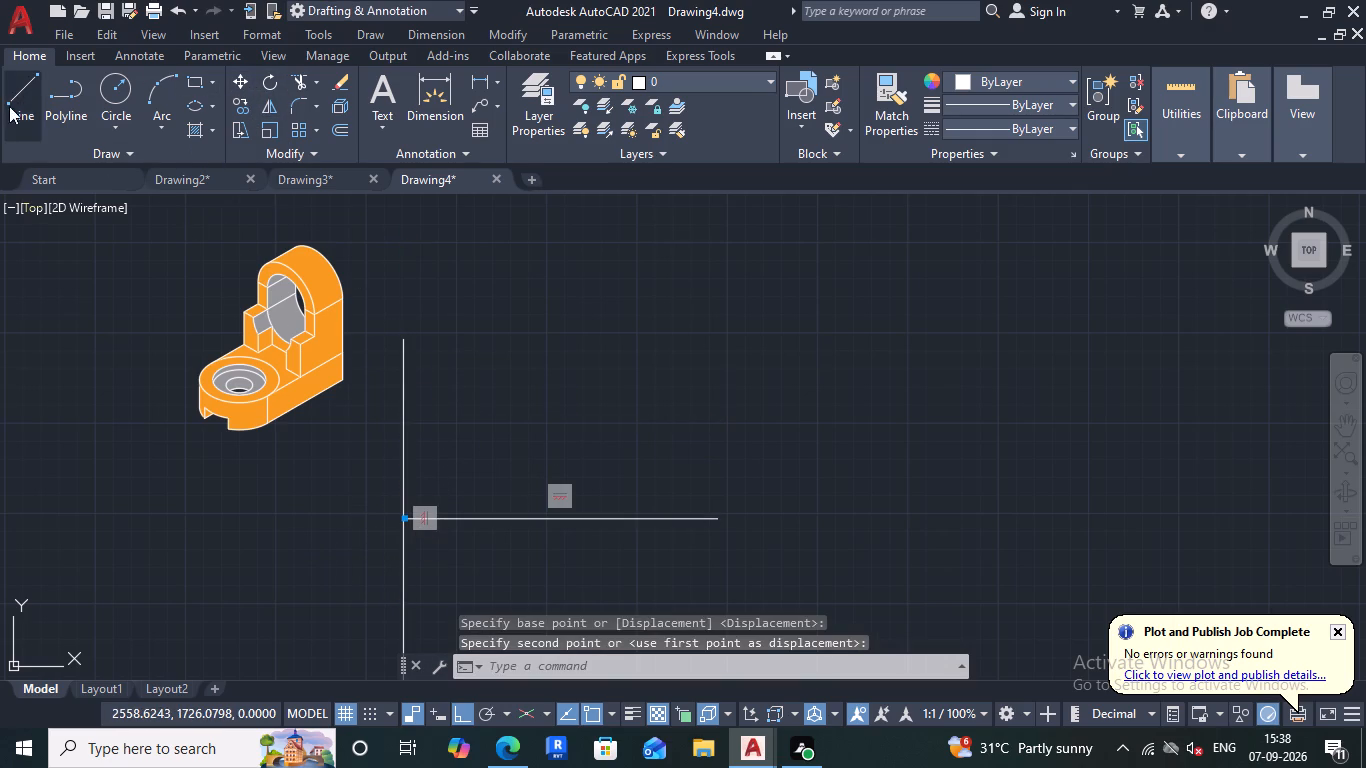
# Draw a horizontal line west from the intersection, passing beneath the bracket to complete the cross.
pyautogui.click(20, 101)
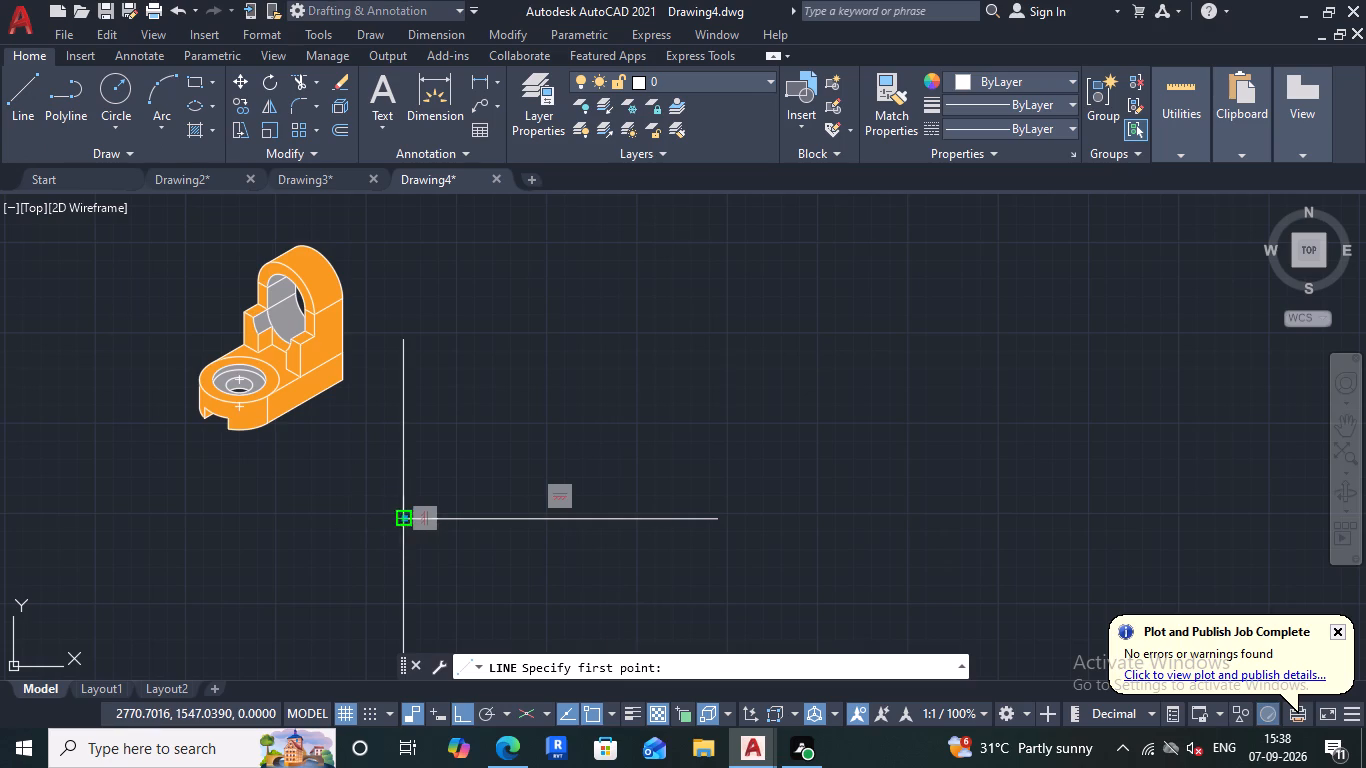
pyautogui.click(401, 523)
pyautogui.click(184, 548)
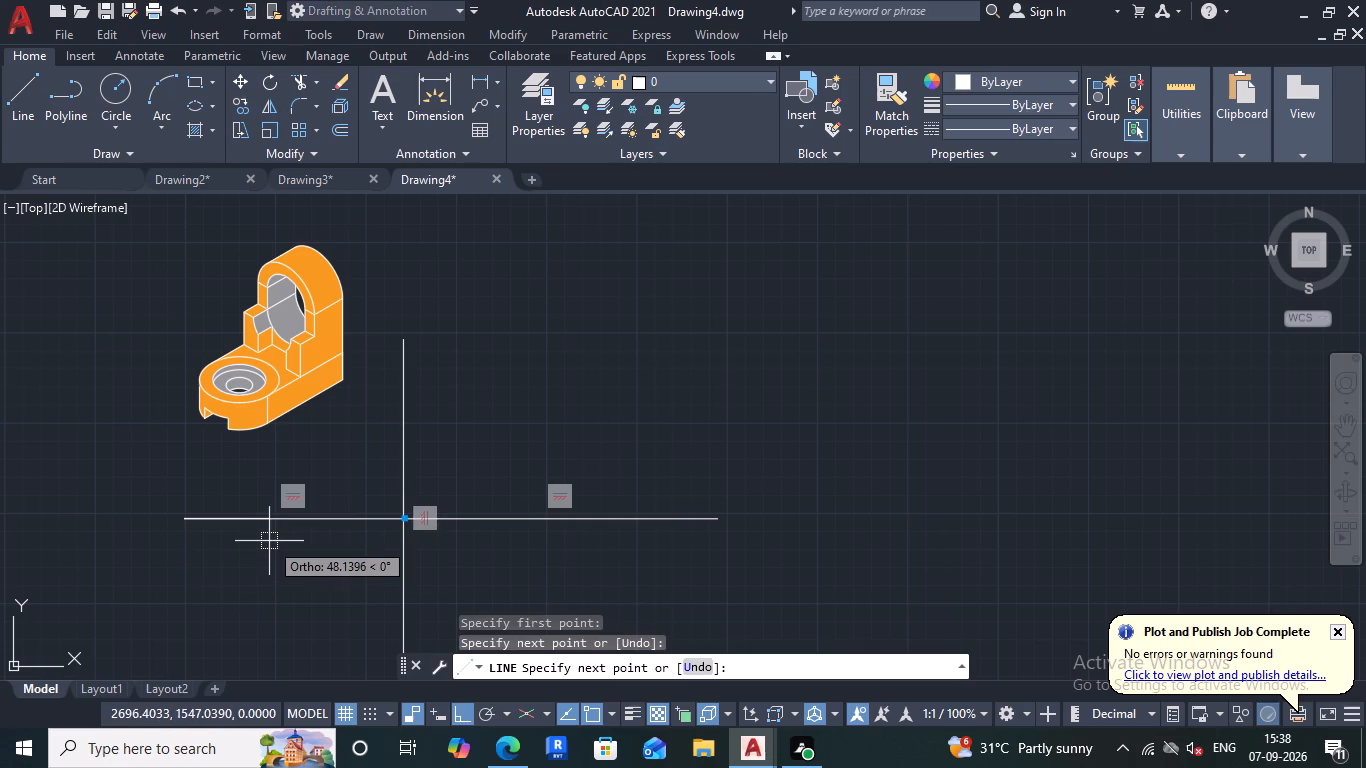
pyautogui.press('Escape')
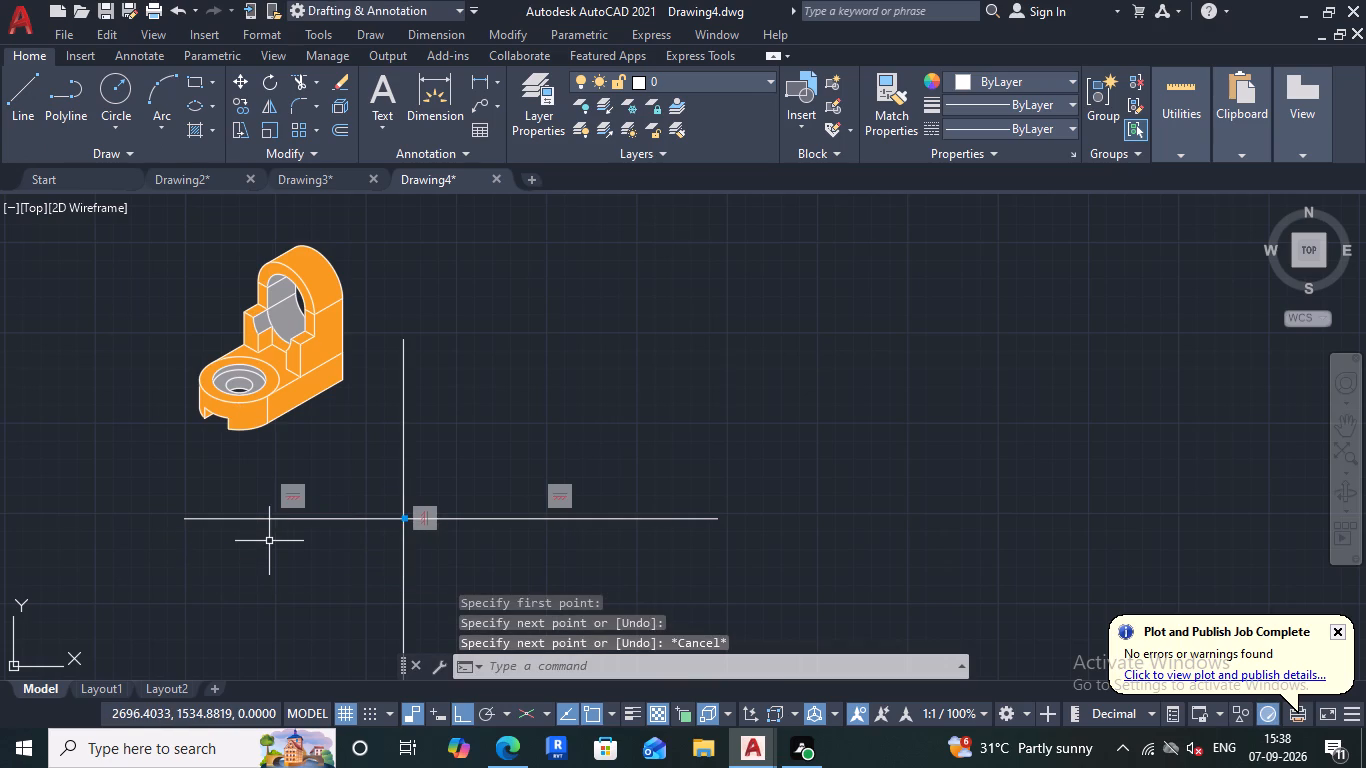
pyautogui.scroll(-3, 469, 509)
pyautogui.scroll(1, 469, 524)
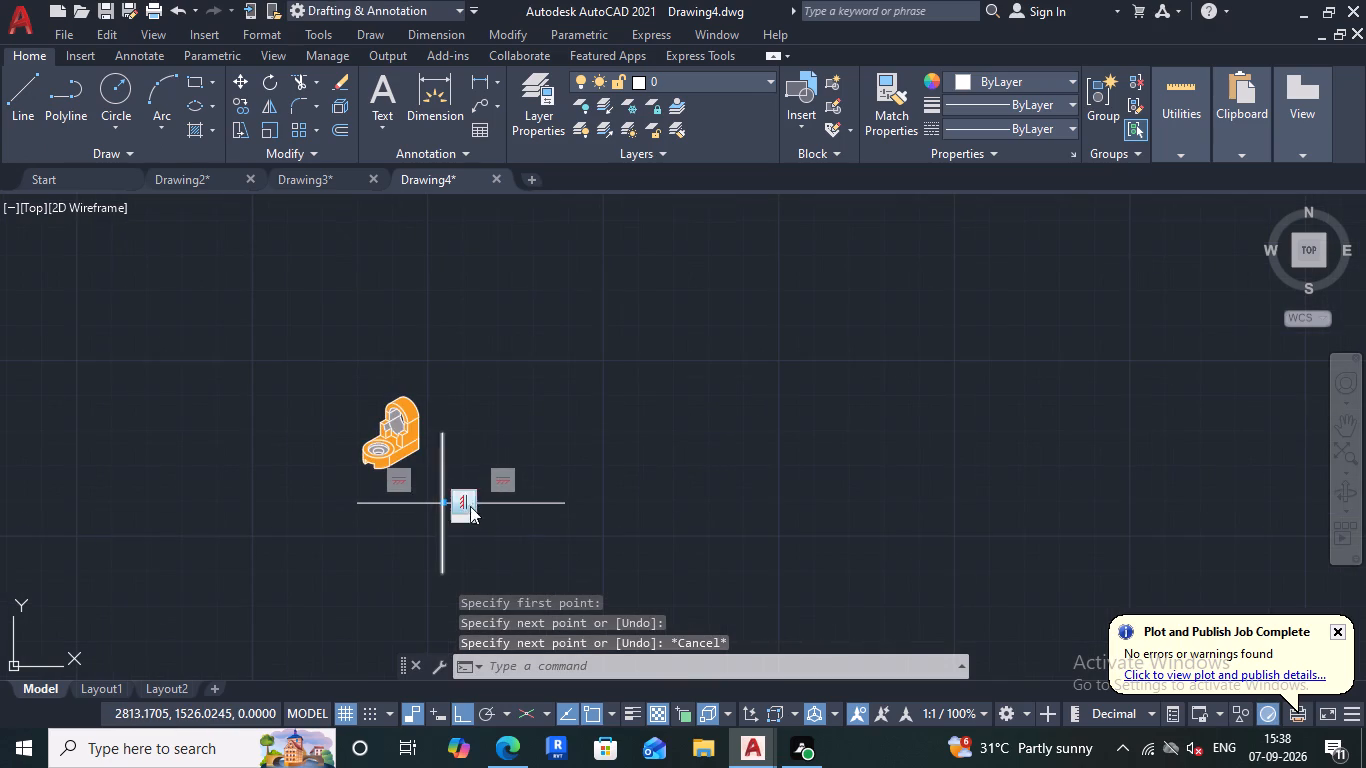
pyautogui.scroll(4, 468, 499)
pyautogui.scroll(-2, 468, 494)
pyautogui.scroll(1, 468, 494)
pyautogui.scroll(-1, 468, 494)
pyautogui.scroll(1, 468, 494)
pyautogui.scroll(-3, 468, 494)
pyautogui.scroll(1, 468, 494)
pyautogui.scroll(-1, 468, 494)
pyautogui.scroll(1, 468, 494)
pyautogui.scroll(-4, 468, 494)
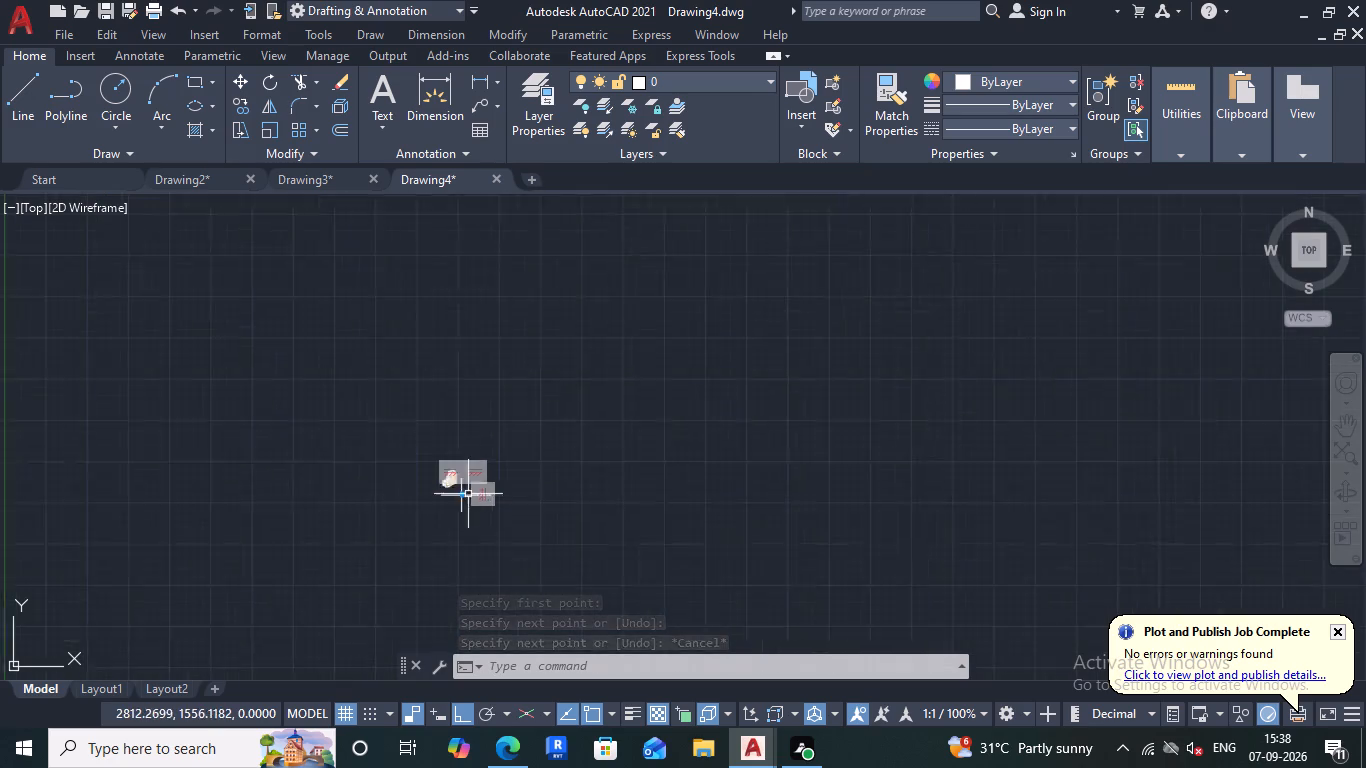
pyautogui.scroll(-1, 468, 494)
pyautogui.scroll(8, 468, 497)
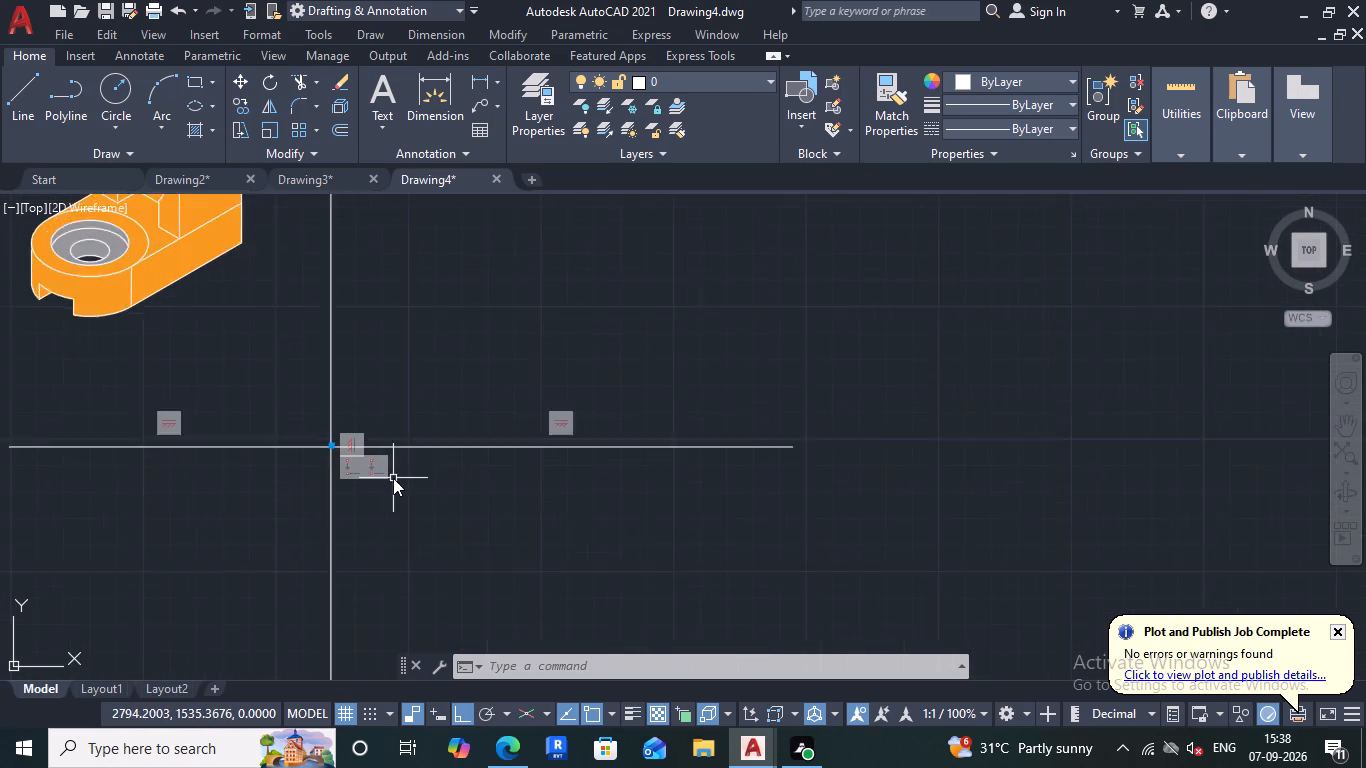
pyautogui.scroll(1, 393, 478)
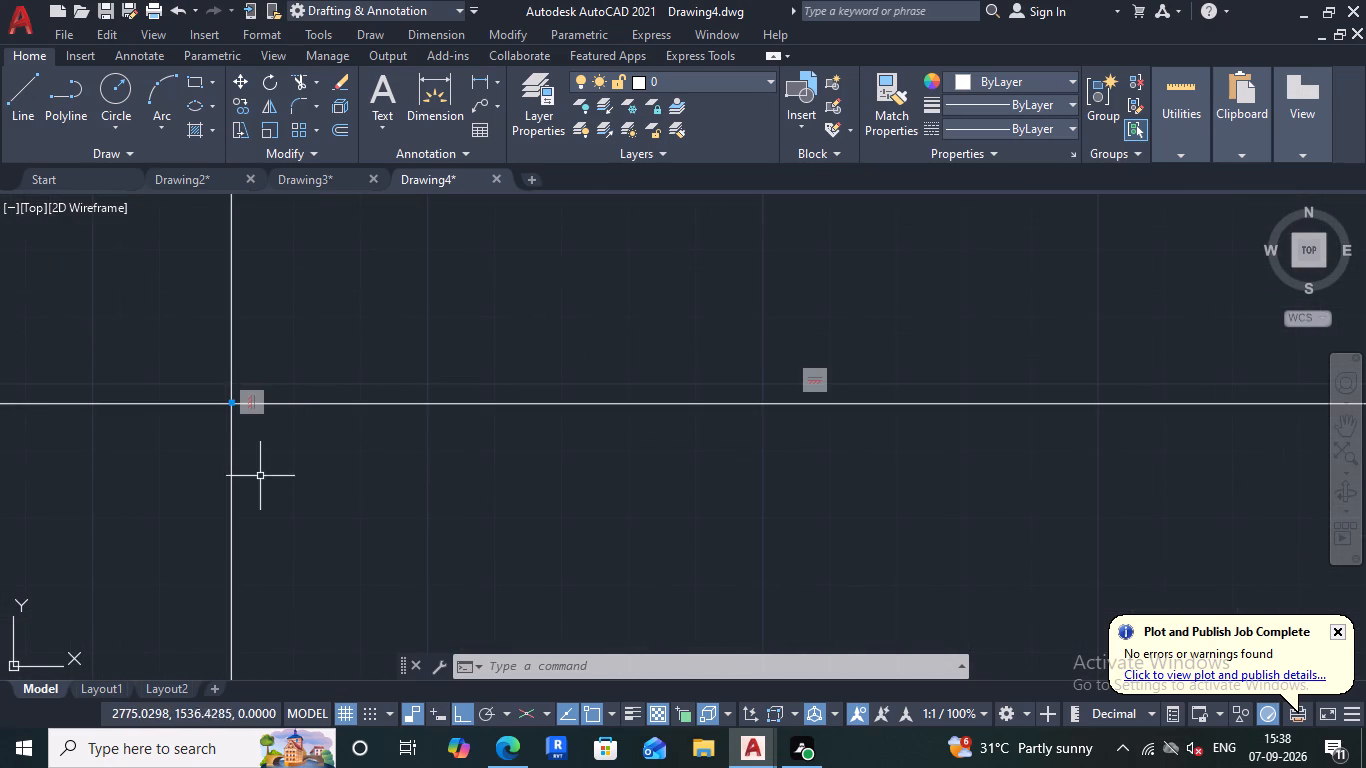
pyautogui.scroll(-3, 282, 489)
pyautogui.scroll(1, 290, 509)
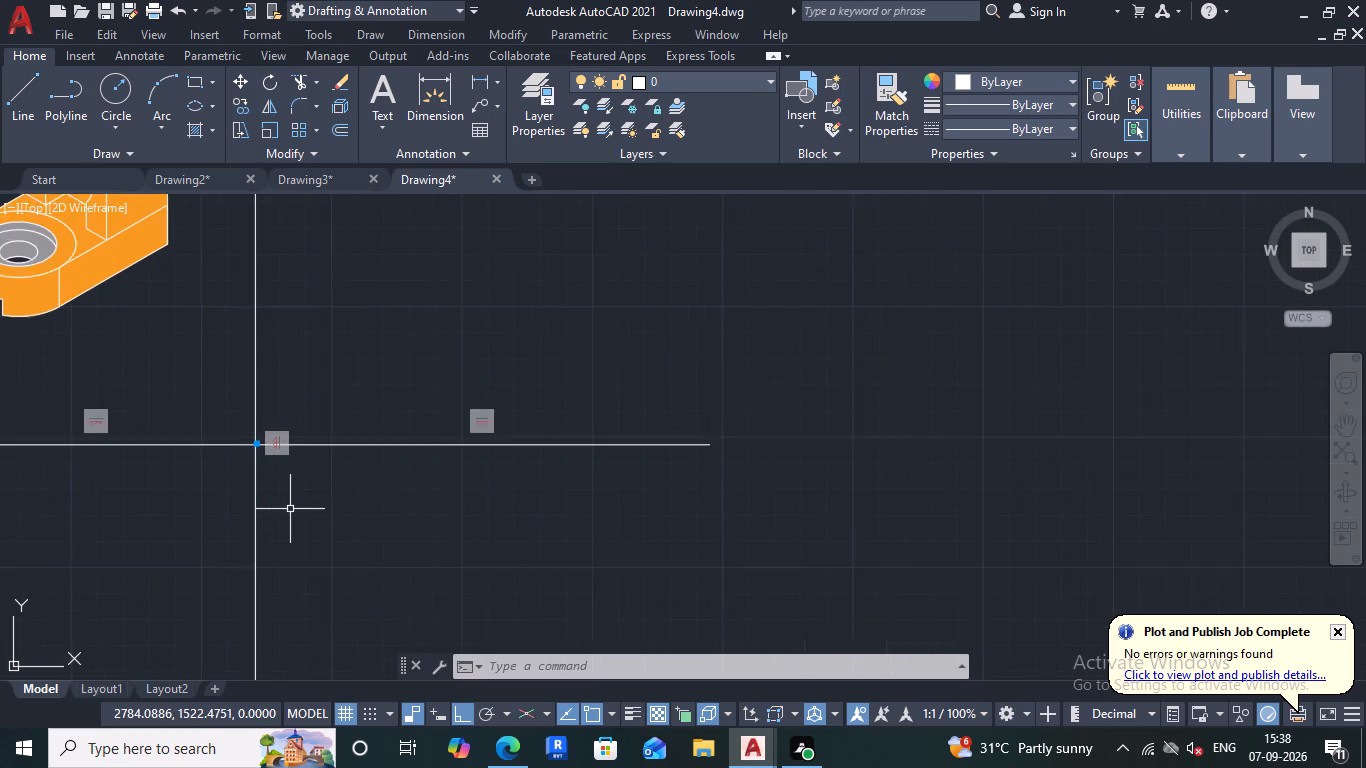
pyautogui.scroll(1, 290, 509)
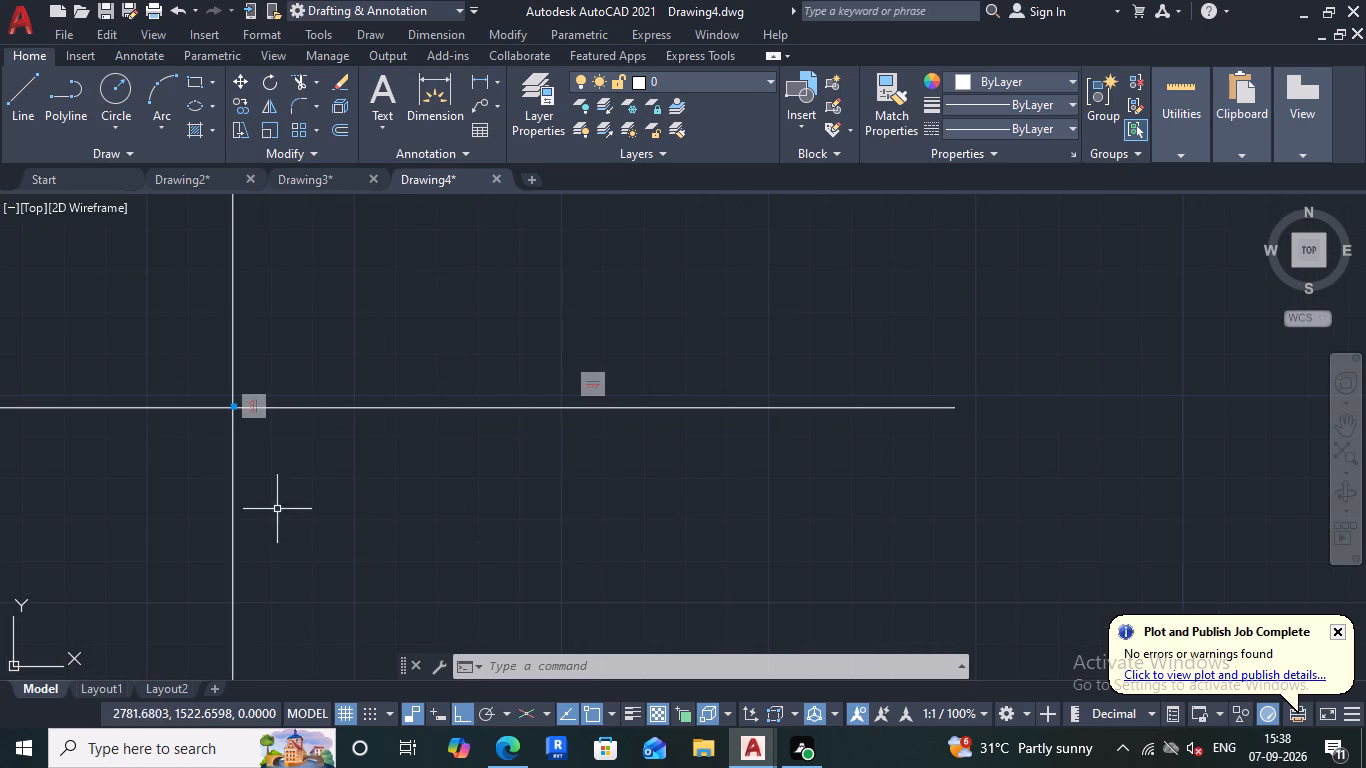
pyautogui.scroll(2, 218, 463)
# Hide the constraint bars on the two horizontal lines and the vertical line of the cross.
pyautogui.scroll(-5, 231, 421)
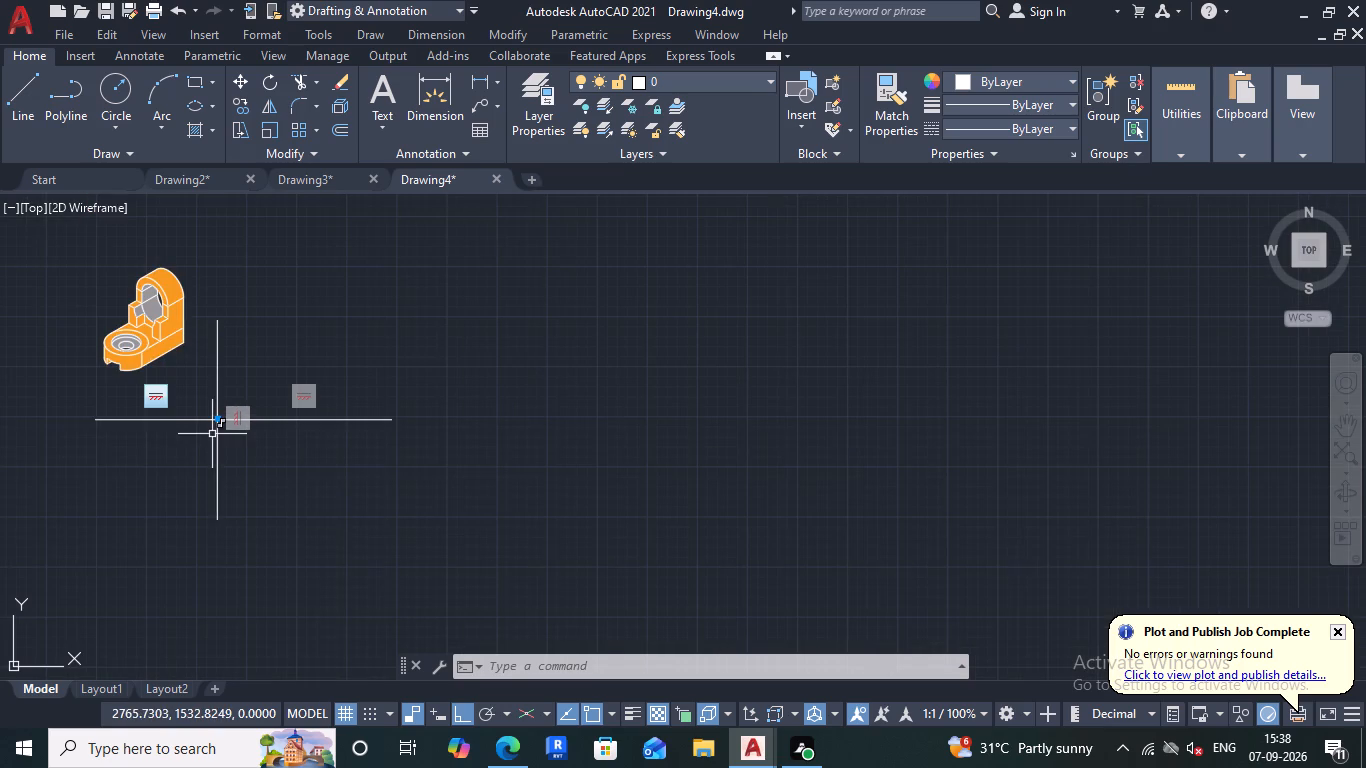
pyautogui.click(172, 392)
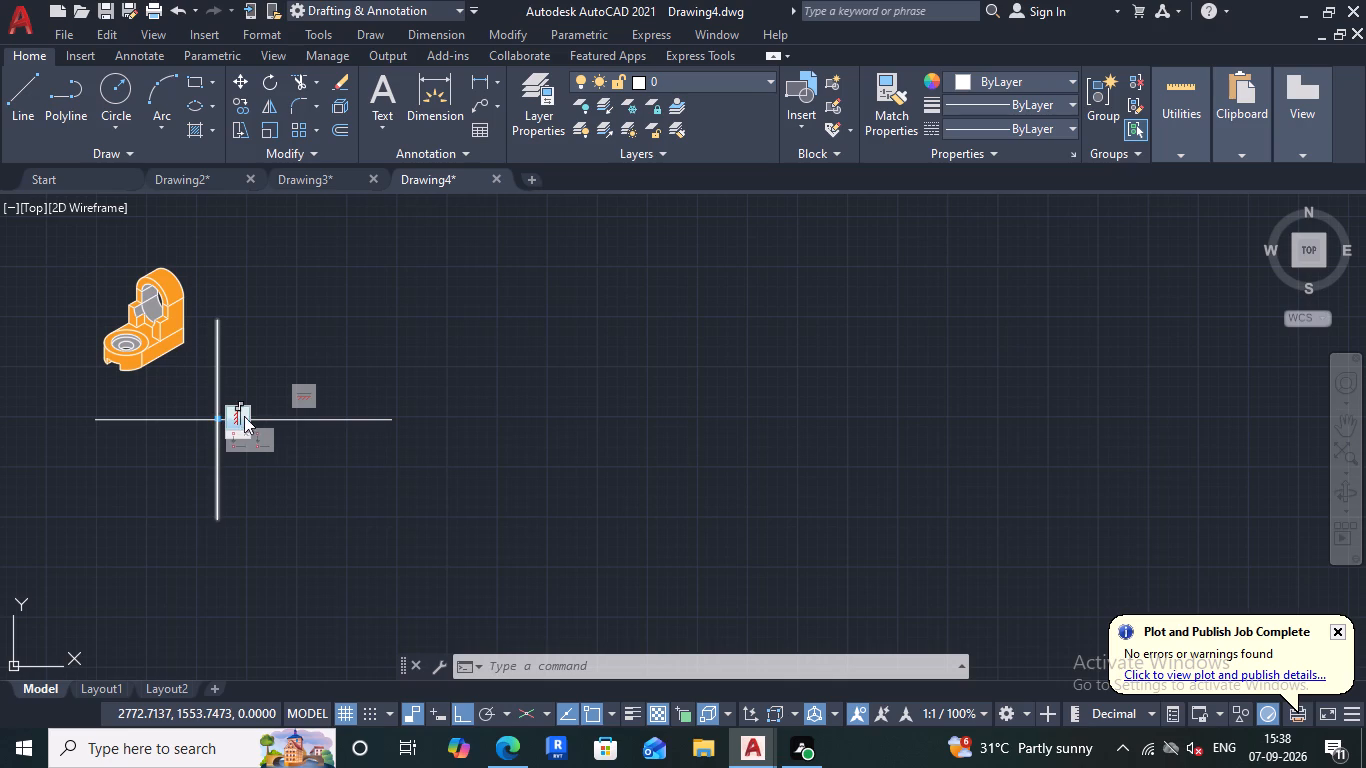
pyautogui.click(245, 436)
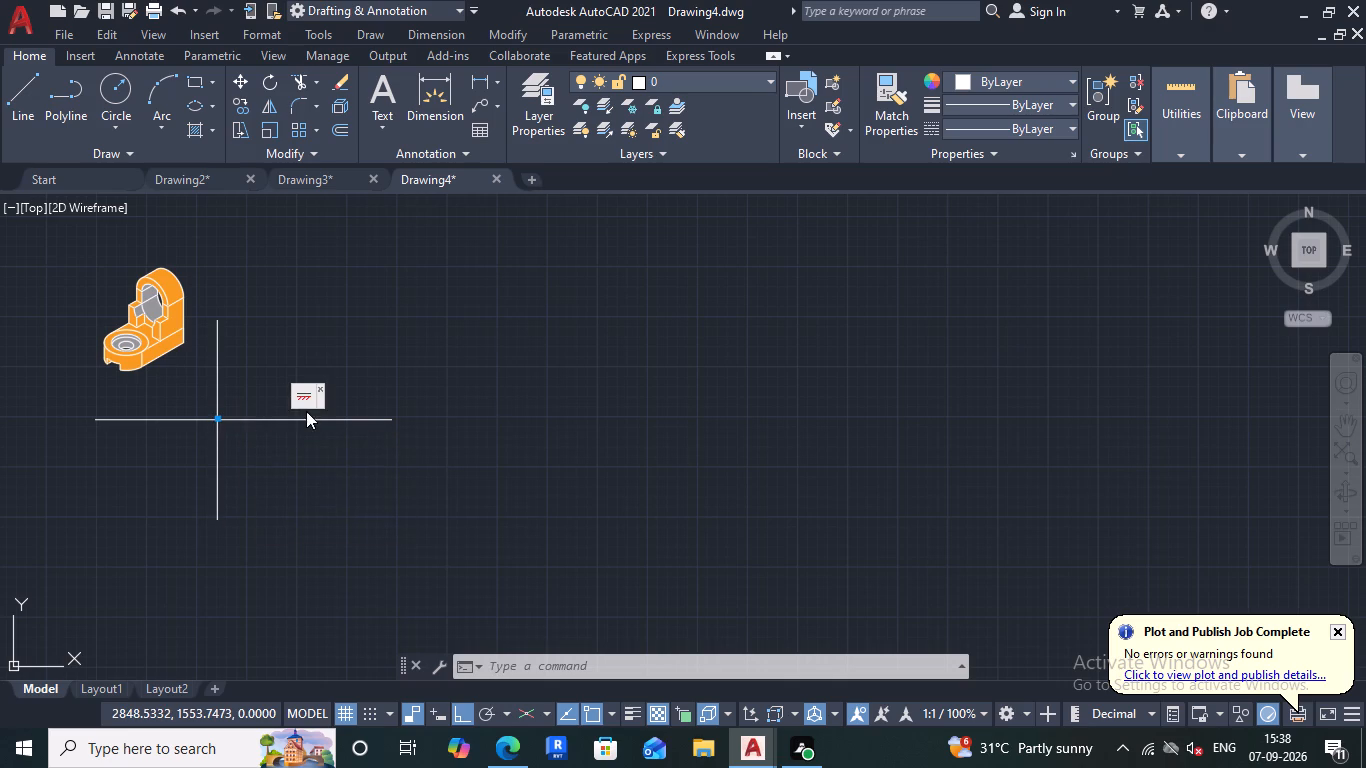
pyautogui.click(321, 391)
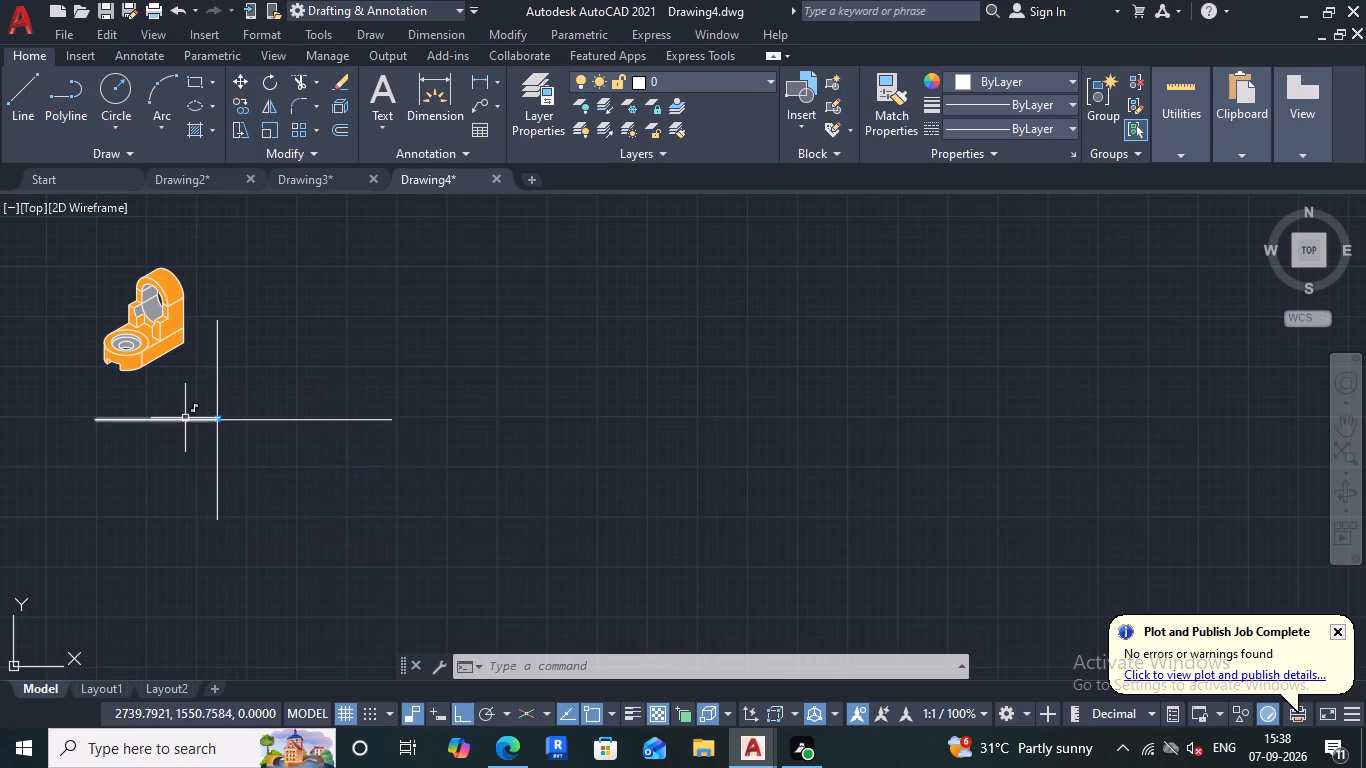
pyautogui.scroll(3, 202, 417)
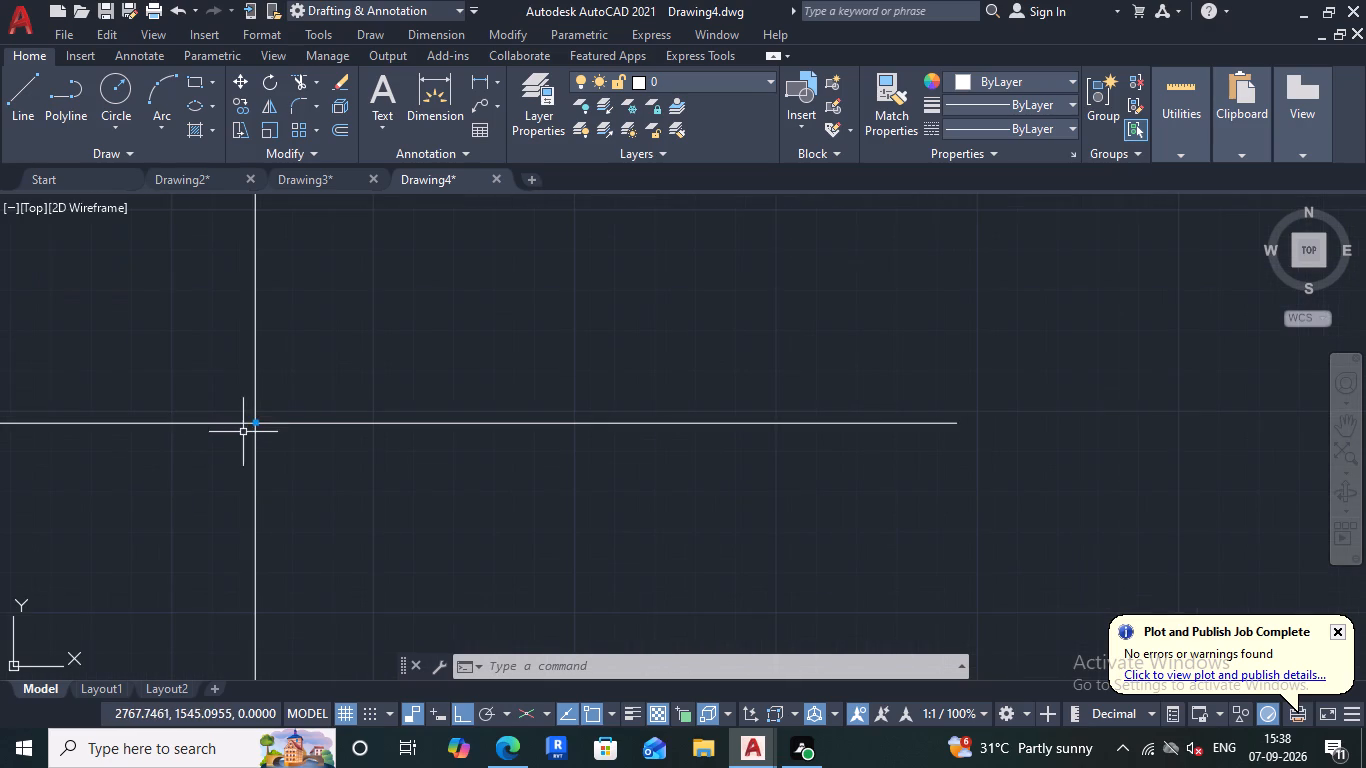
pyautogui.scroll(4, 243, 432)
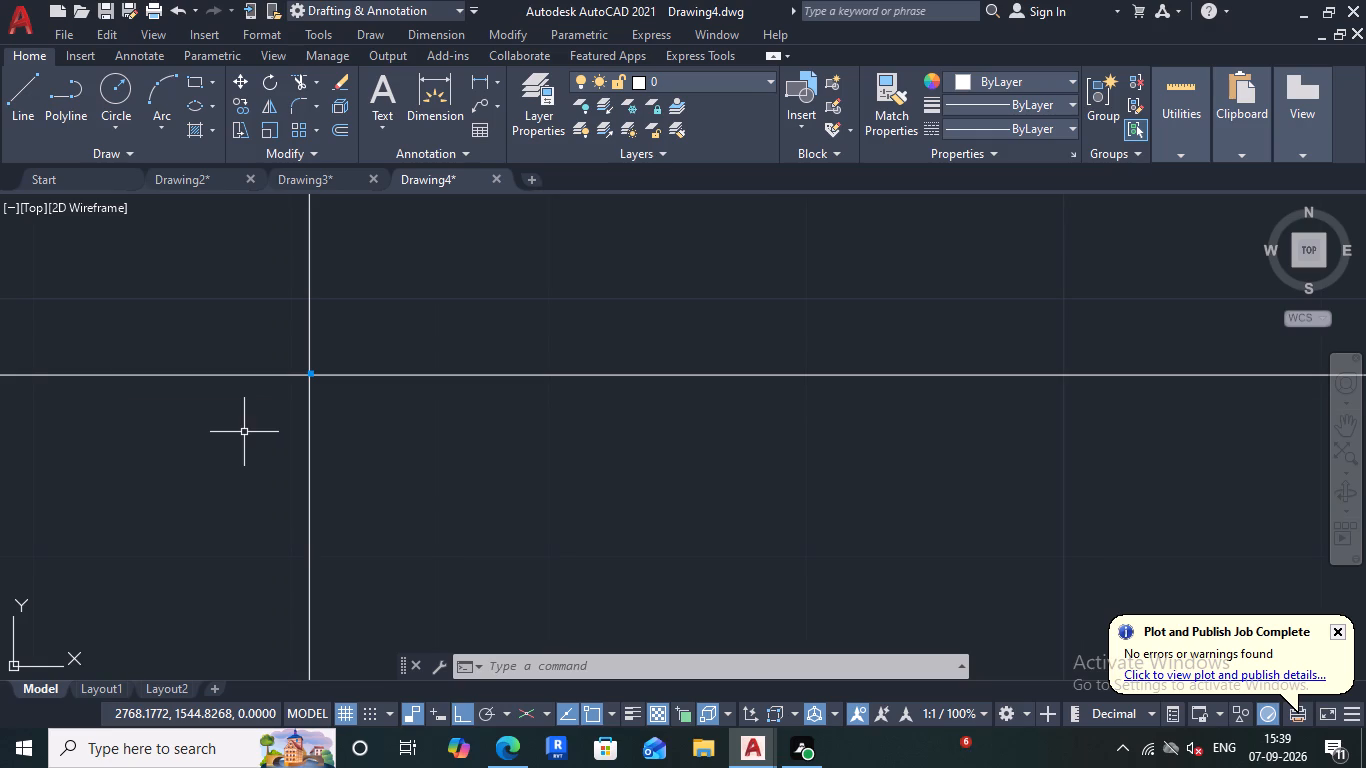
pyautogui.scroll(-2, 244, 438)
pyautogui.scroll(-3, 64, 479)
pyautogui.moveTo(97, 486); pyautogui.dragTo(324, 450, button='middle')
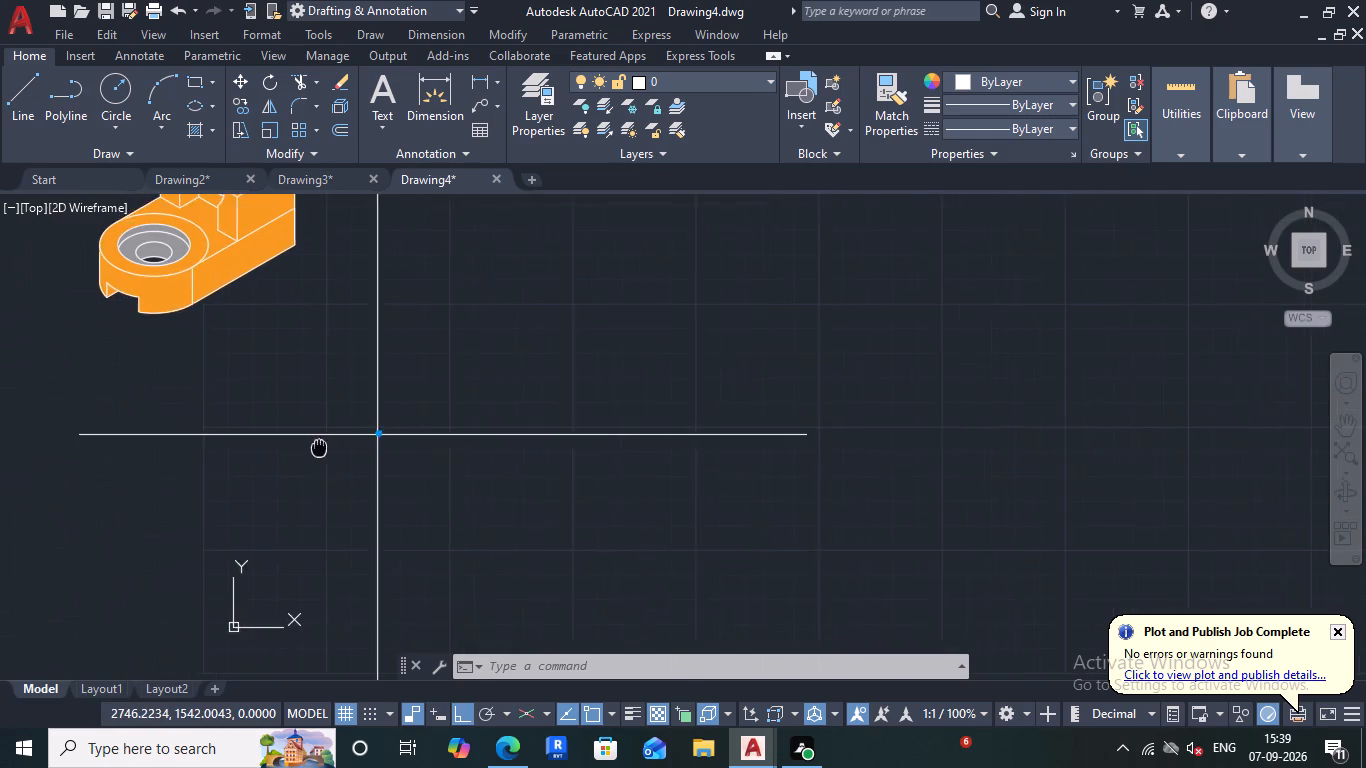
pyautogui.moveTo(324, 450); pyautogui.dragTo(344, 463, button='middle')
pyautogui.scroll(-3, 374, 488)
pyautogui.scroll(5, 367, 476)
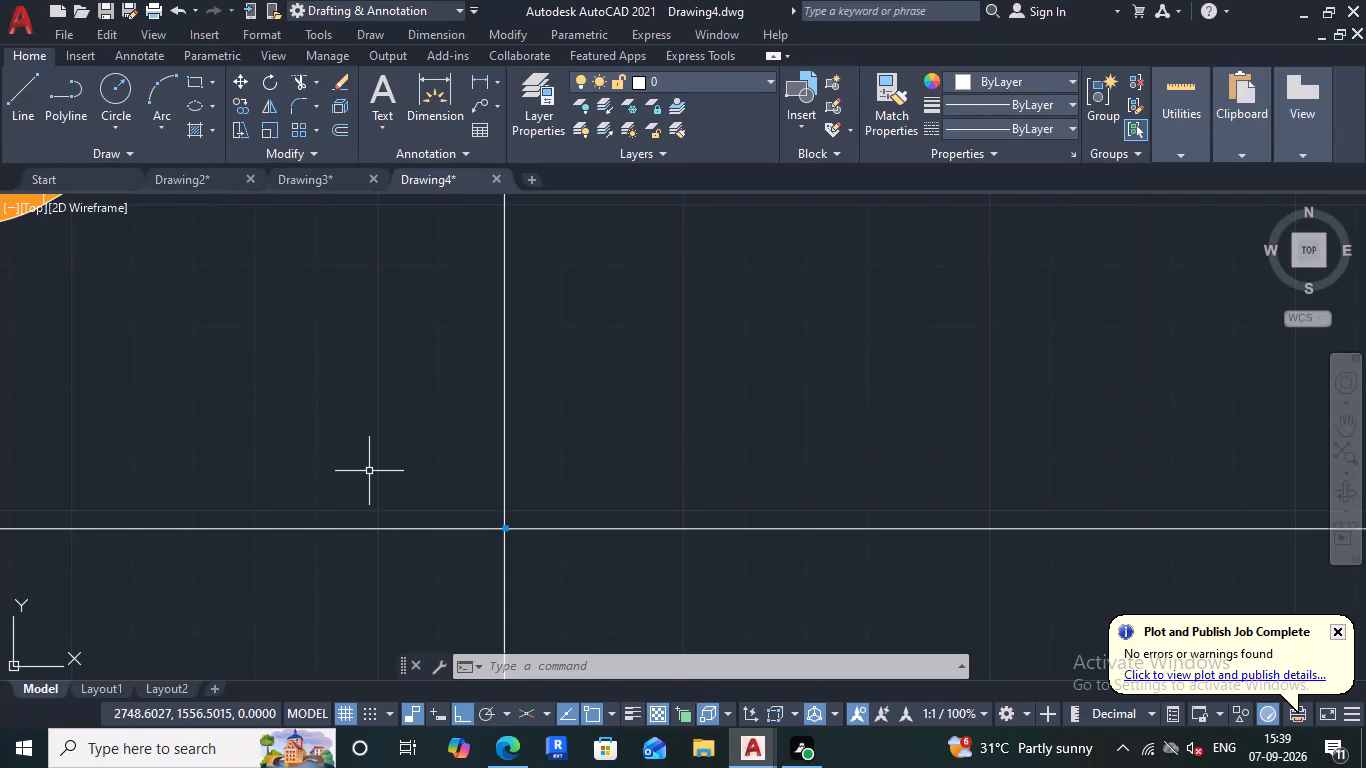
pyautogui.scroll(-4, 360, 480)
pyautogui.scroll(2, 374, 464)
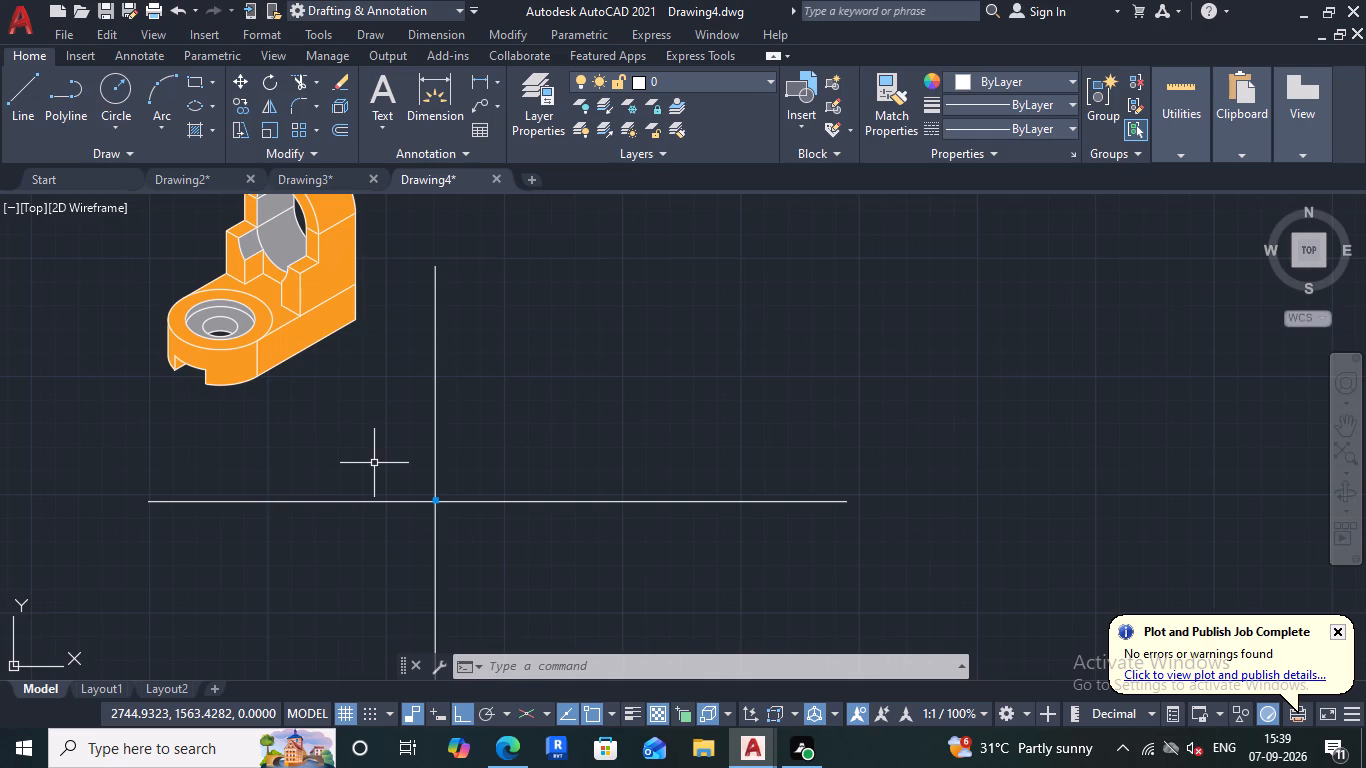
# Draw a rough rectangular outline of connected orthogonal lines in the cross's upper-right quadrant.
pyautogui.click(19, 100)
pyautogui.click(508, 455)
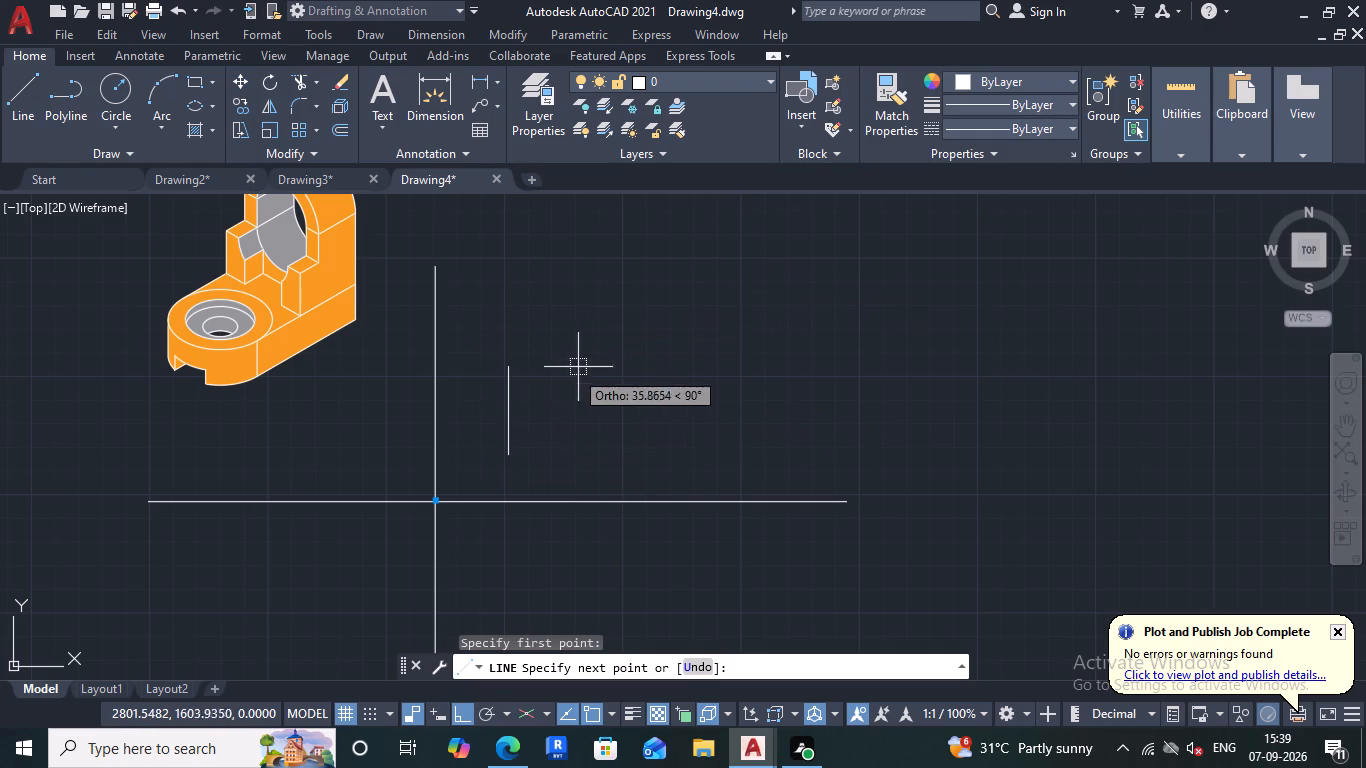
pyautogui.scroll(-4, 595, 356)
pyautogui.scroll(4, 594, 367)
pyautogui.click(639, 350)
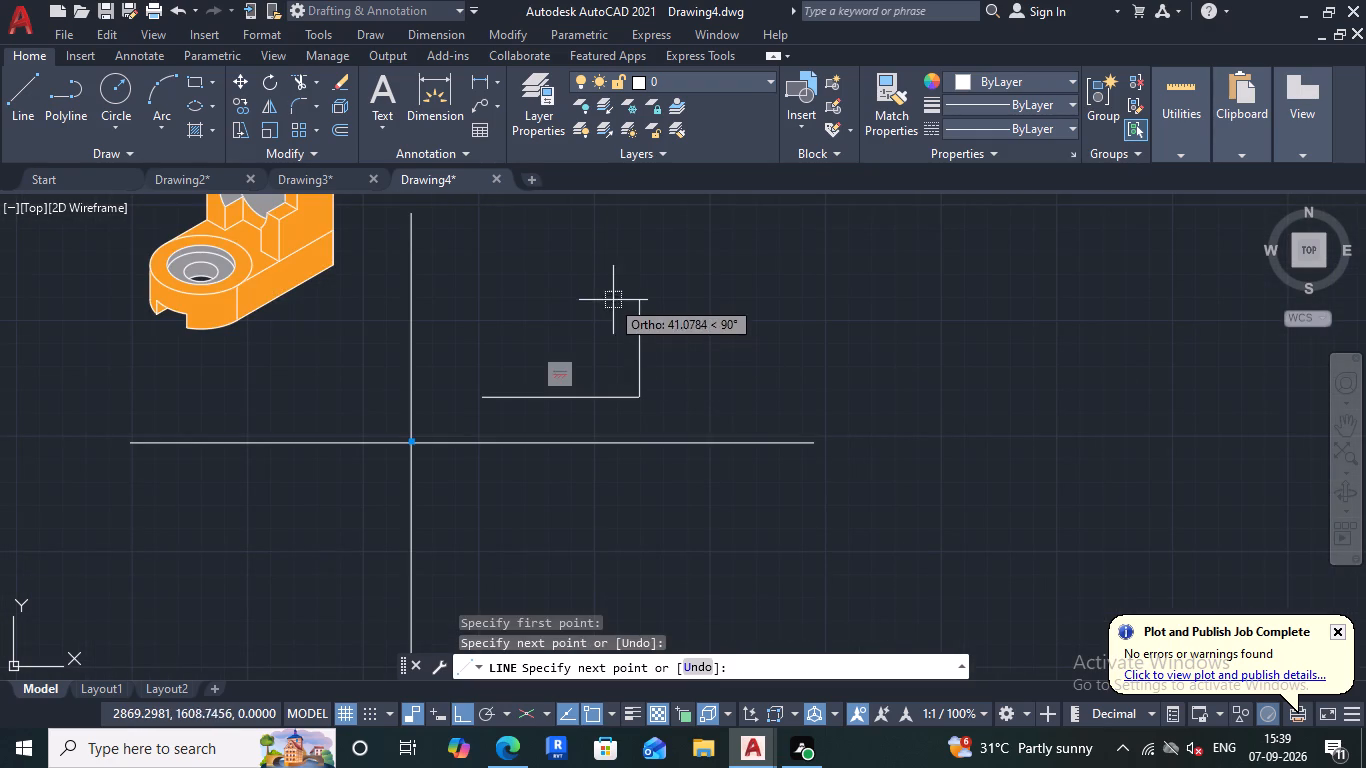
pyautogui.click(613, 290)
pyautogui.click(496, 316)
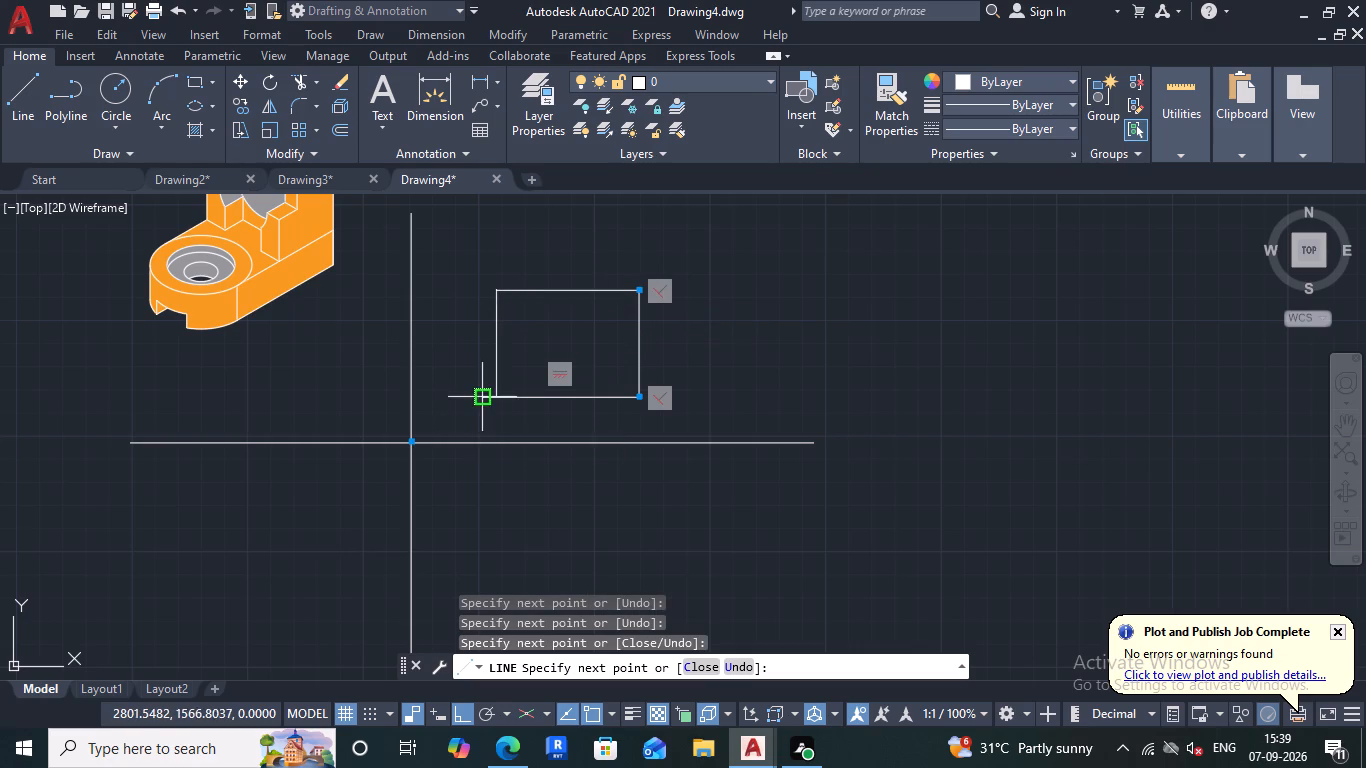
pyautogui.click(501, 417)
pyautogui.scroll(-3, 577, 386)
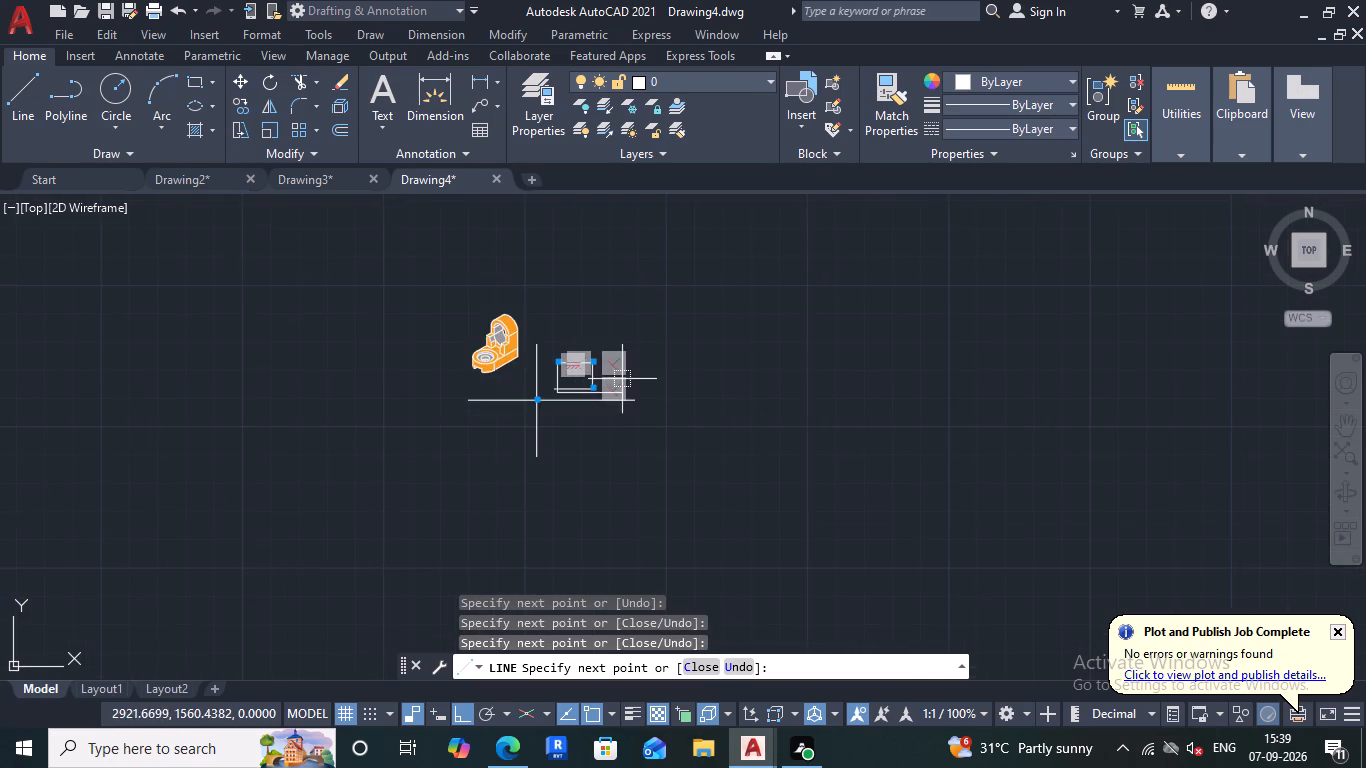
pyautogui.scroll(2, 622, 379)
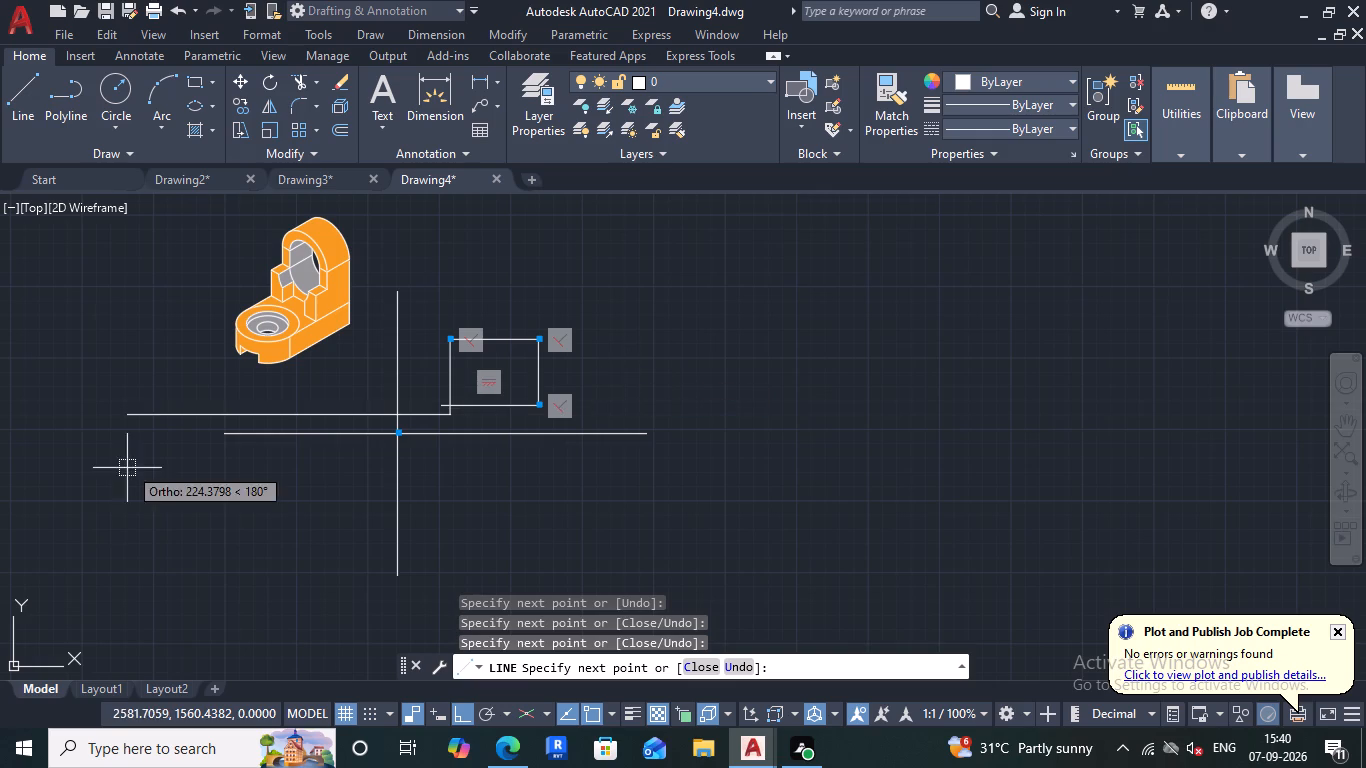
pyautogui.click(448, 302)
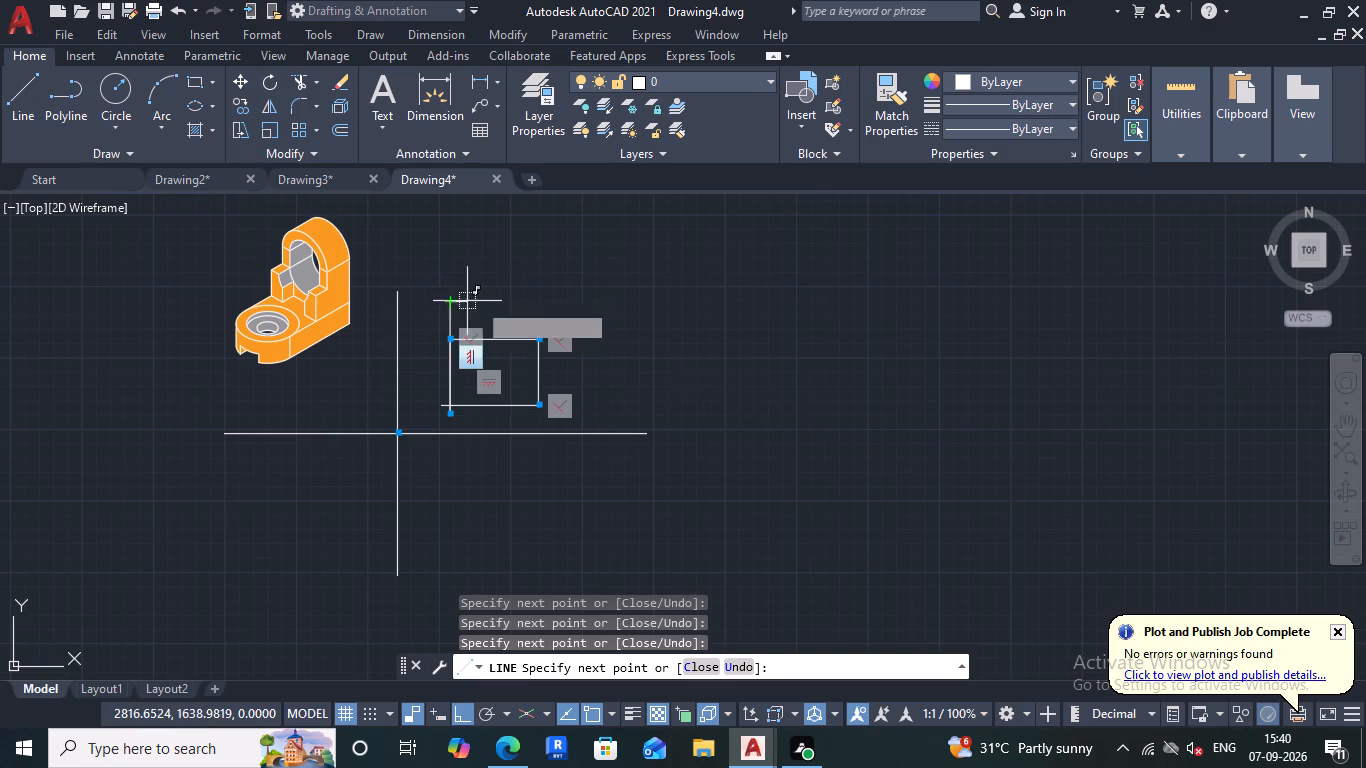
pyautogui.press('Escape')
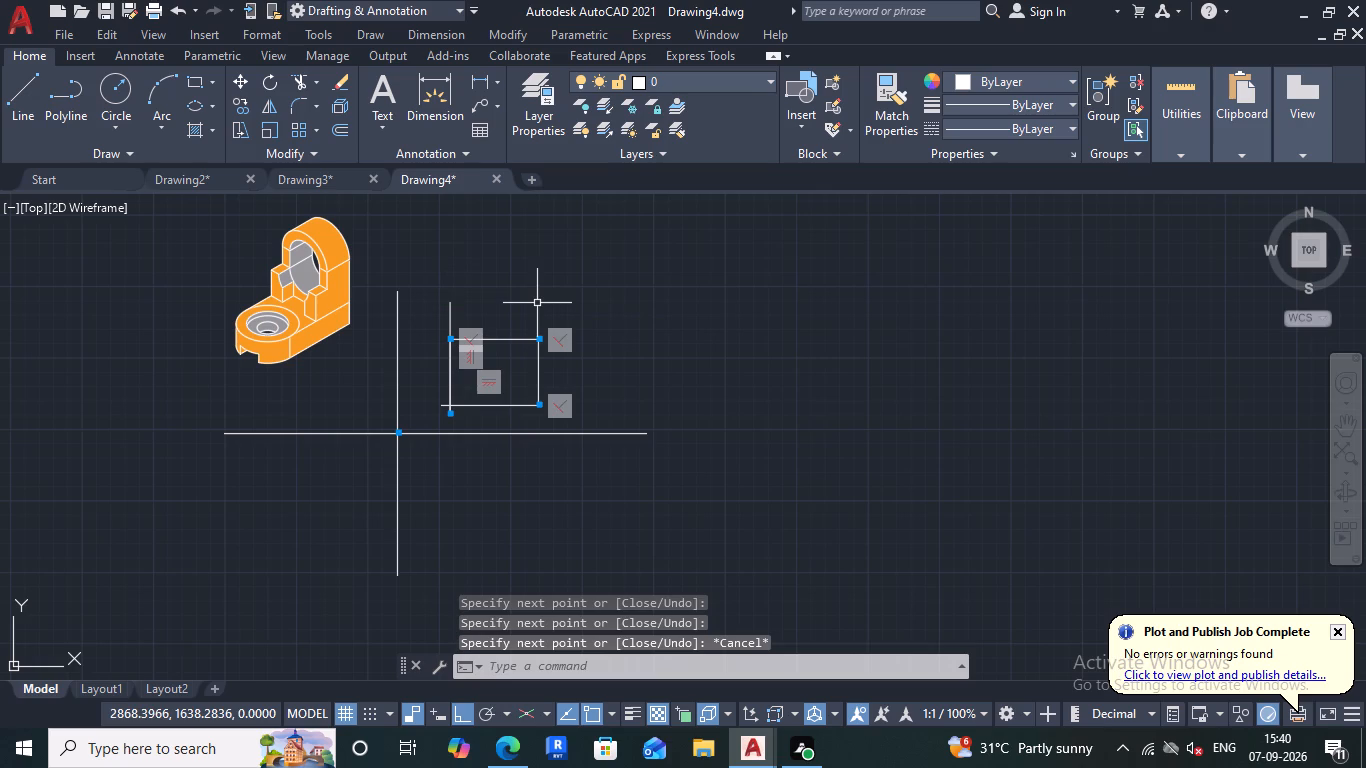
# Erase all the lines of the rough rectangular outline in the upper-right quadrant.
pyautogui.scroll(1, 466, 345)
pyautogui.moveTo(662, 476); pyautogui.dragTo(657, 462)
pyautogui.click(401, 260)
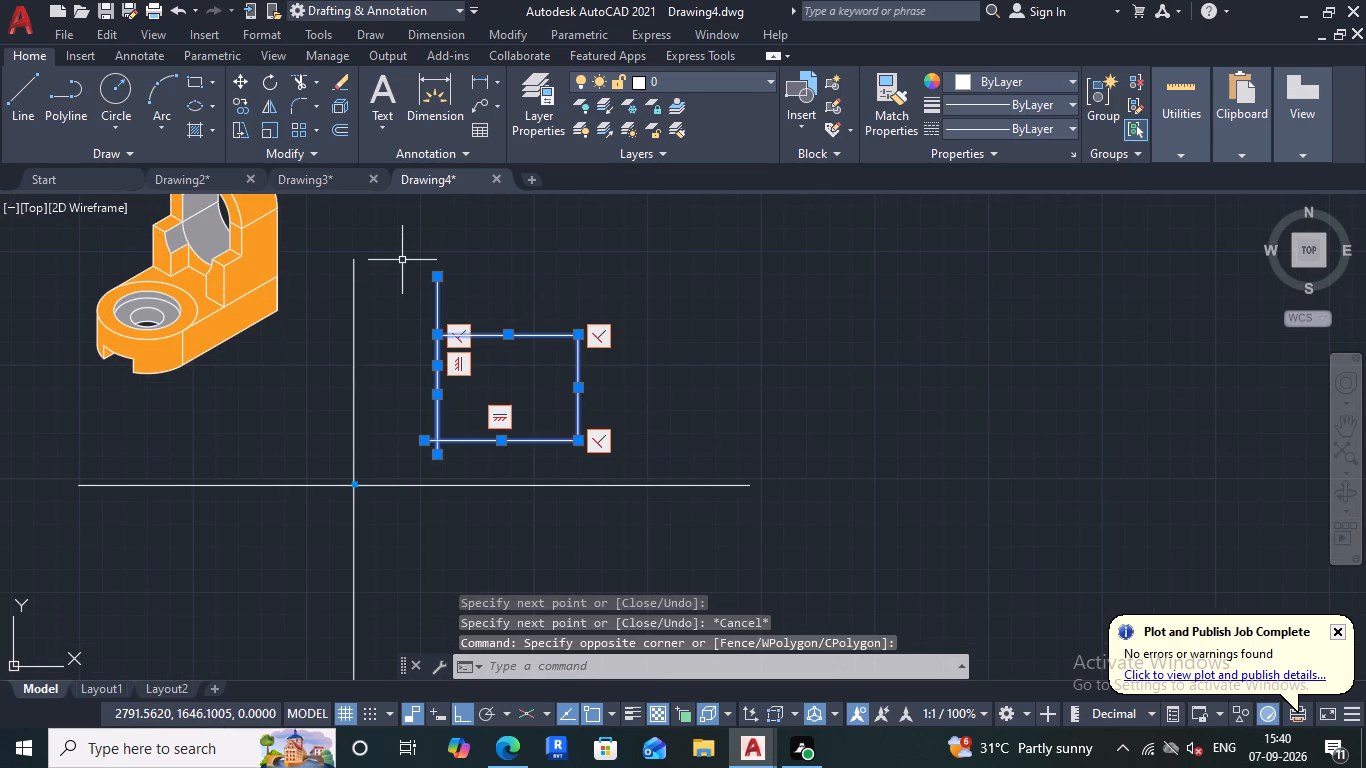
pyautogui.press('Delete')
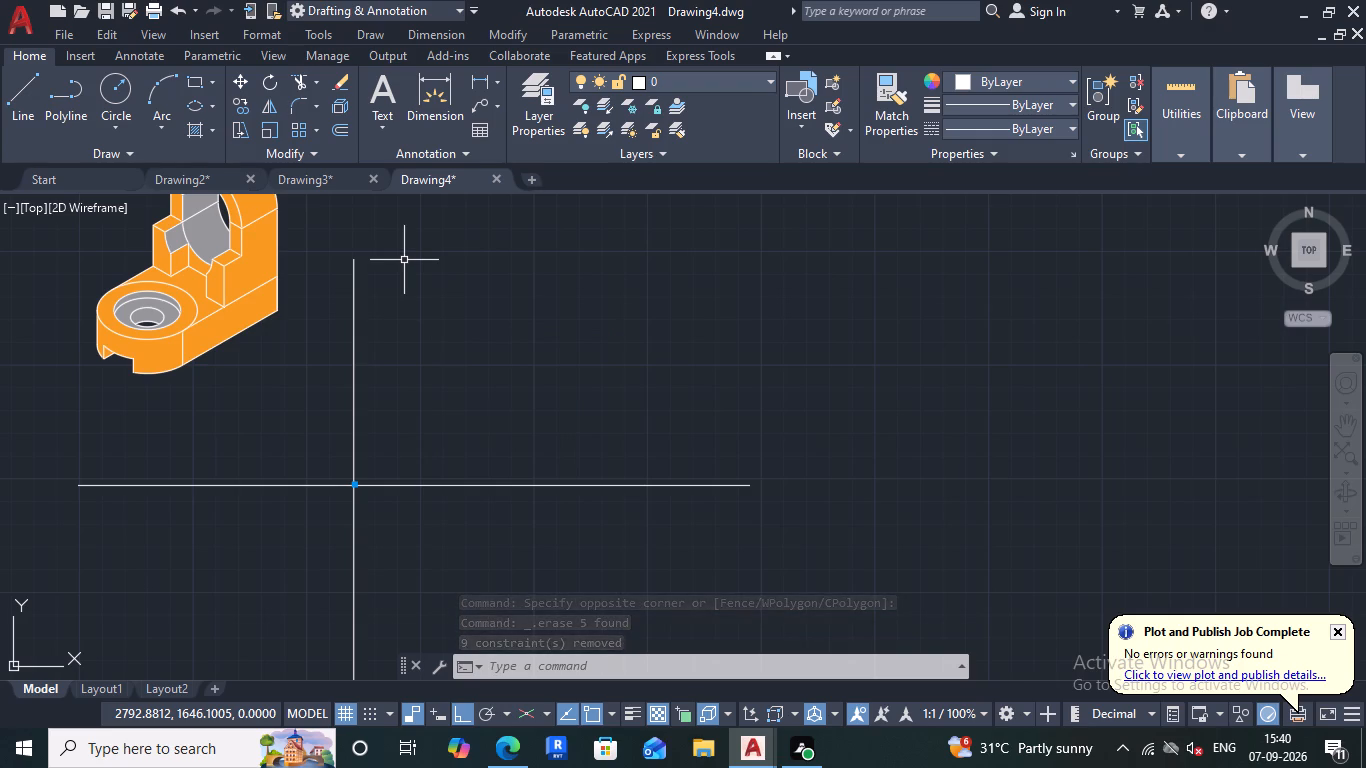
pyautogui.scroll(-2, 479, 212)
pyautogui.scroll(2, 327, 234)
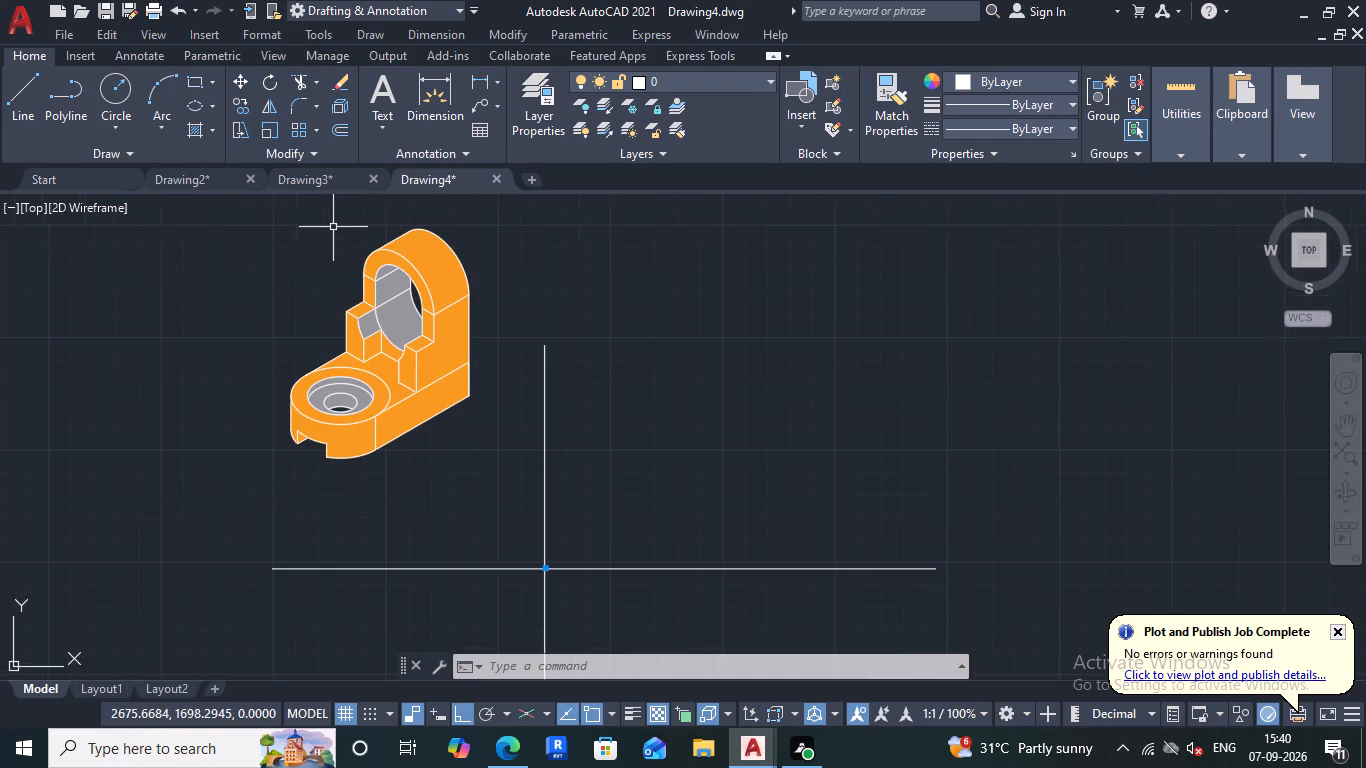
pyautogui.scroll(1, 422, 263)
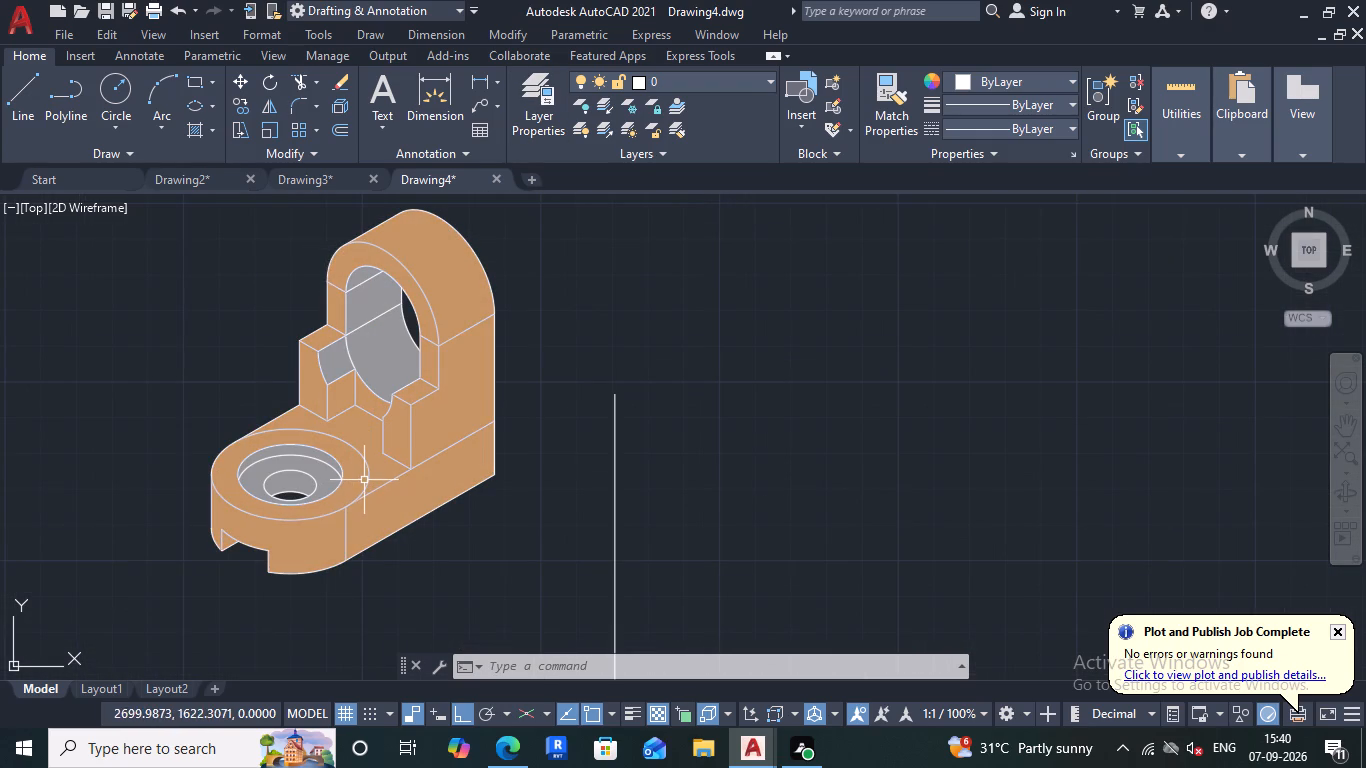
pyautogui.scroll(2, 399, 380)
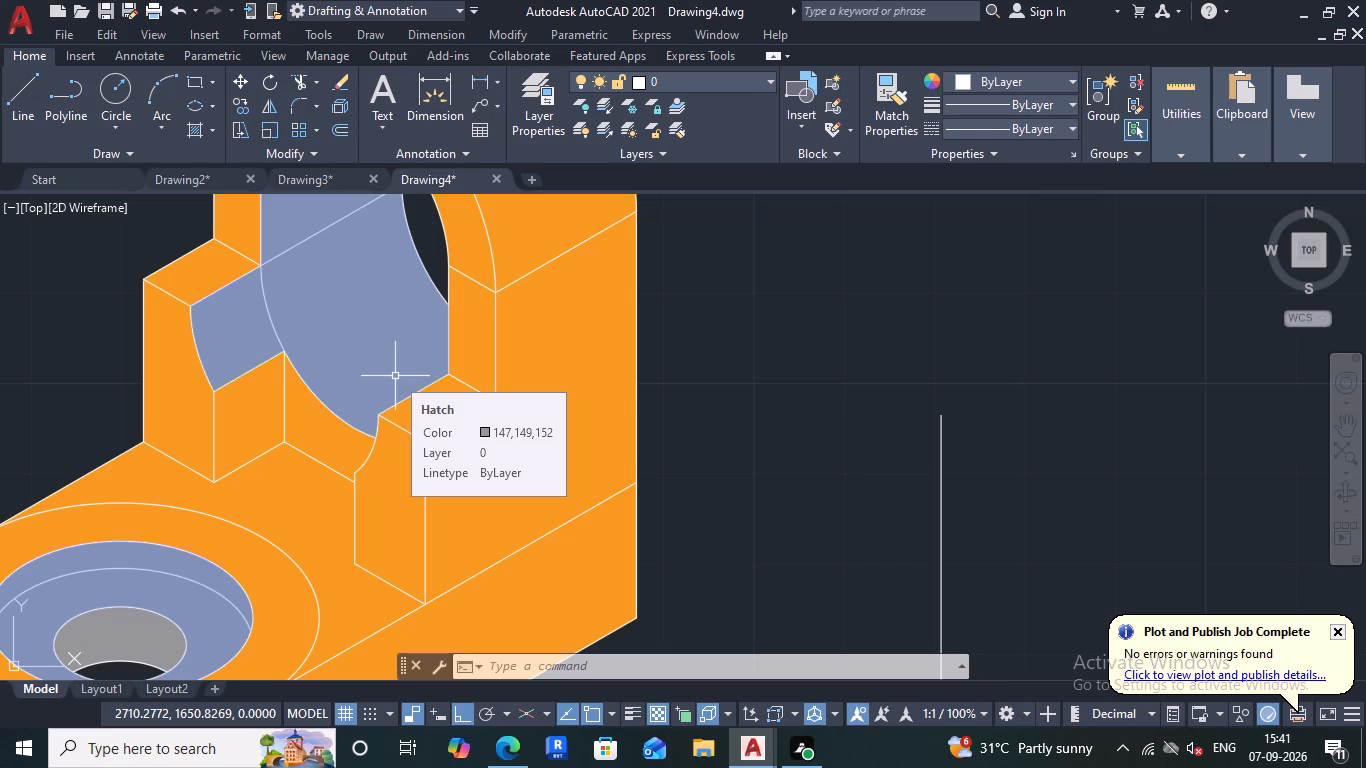
# Inspect the coincident constraints at the cross's intersection and which lines each one ties together.
pyautogui.scroll(-5, 364, 378)
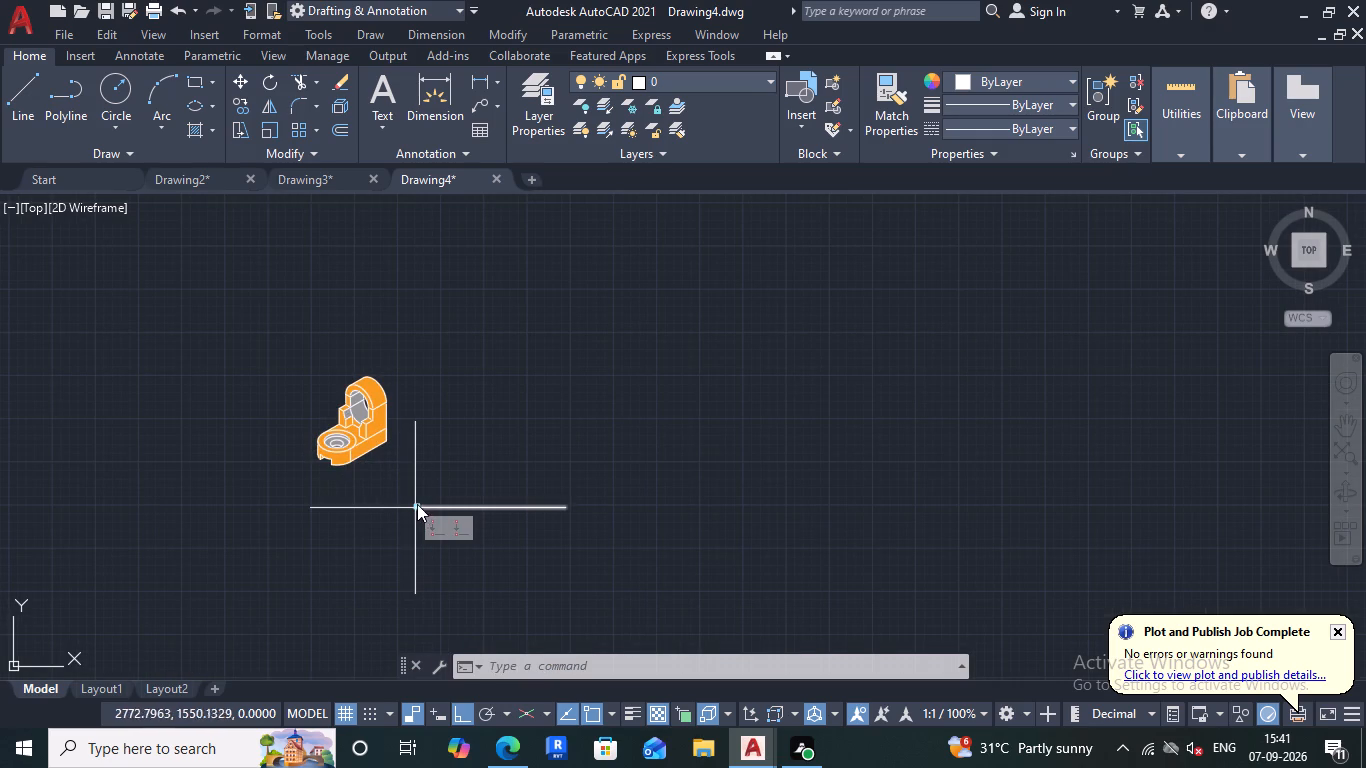
pyautogui.scroll(3, 422, 521)
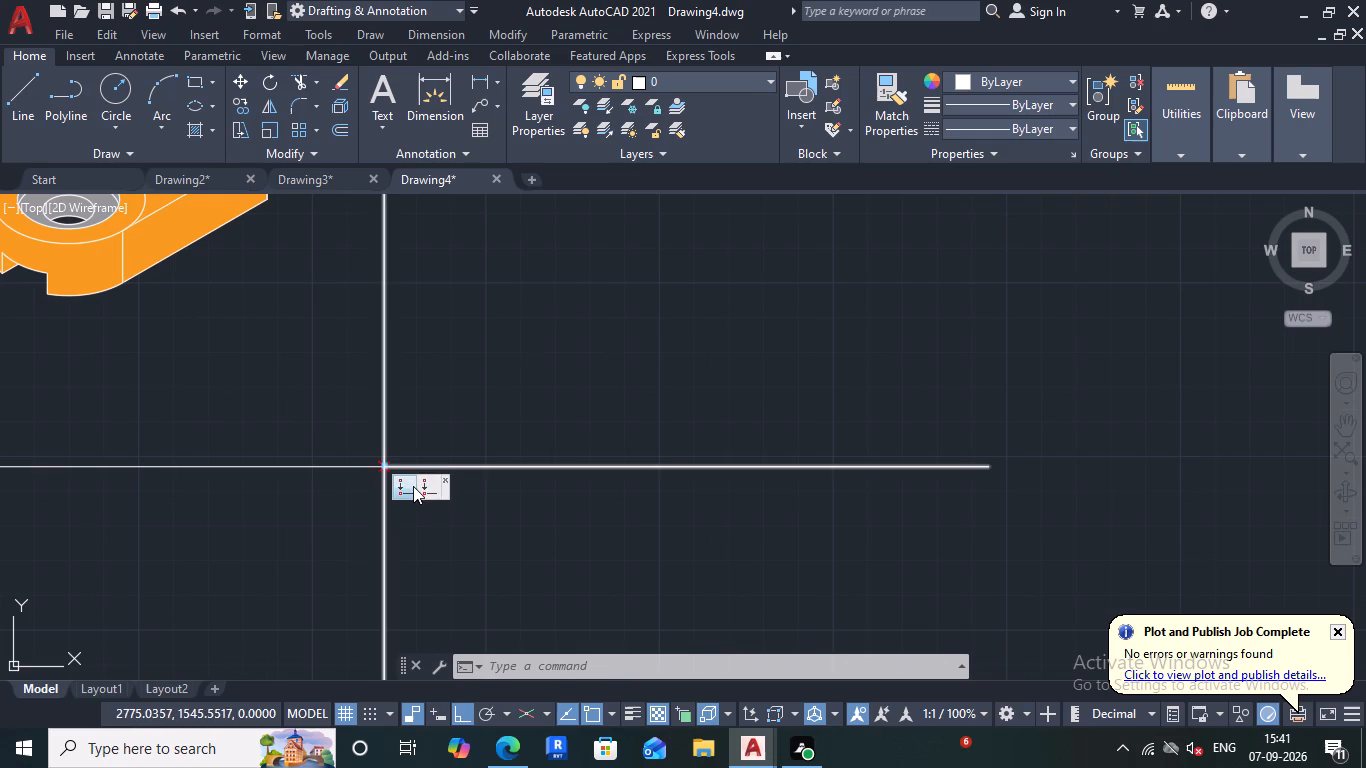
pyautogui.click(433, 493)
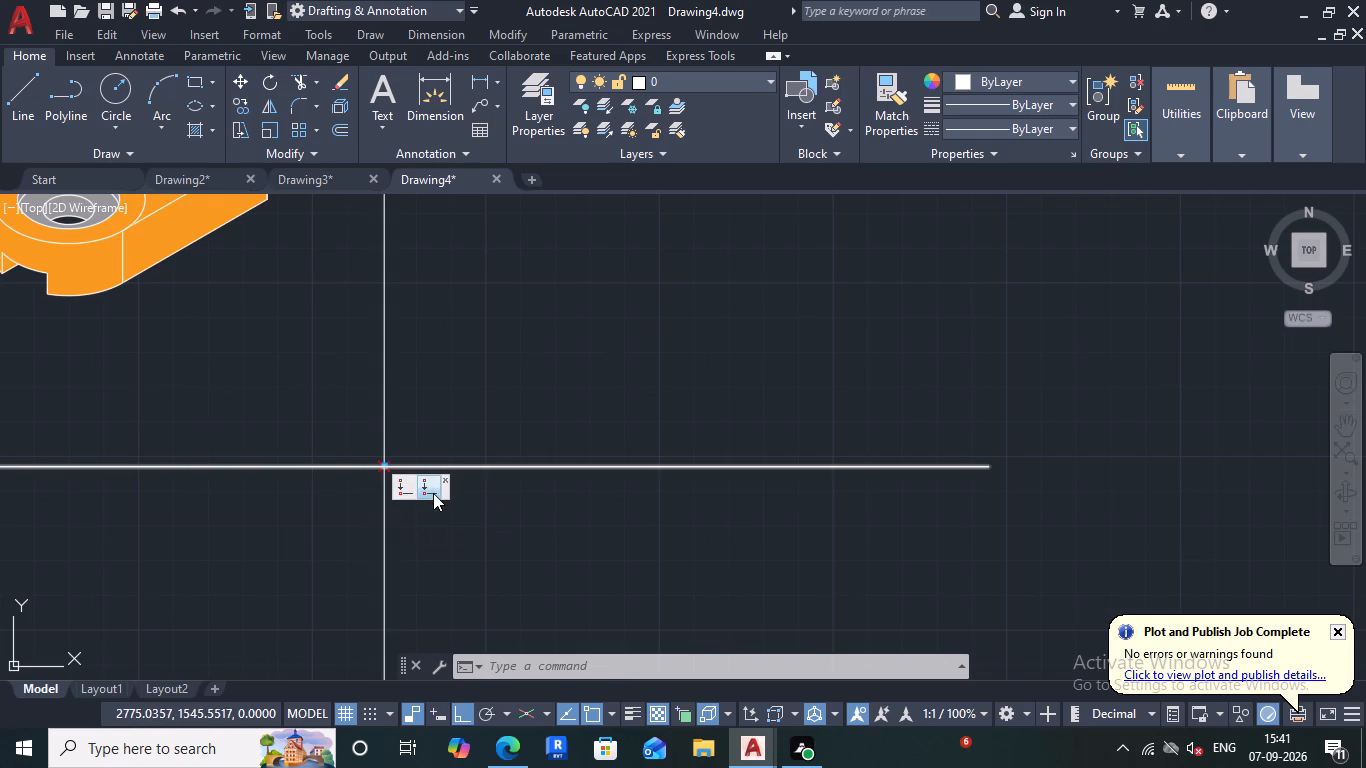
pyautogui.click(433, 493)
pyautogui.click(409, 490)
pyautogui.click(407, 490)
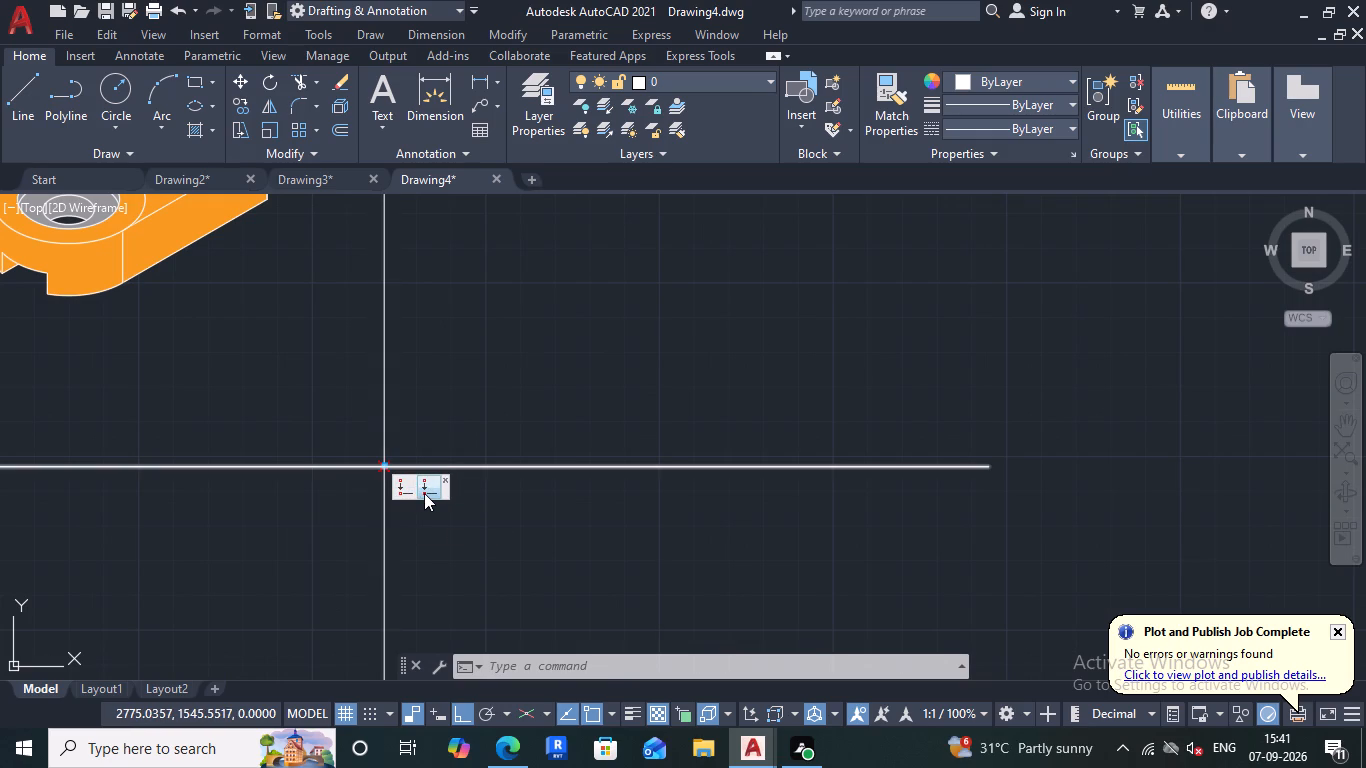
pyautogui.click(424, 493)
pyautogui.click(400, 493)
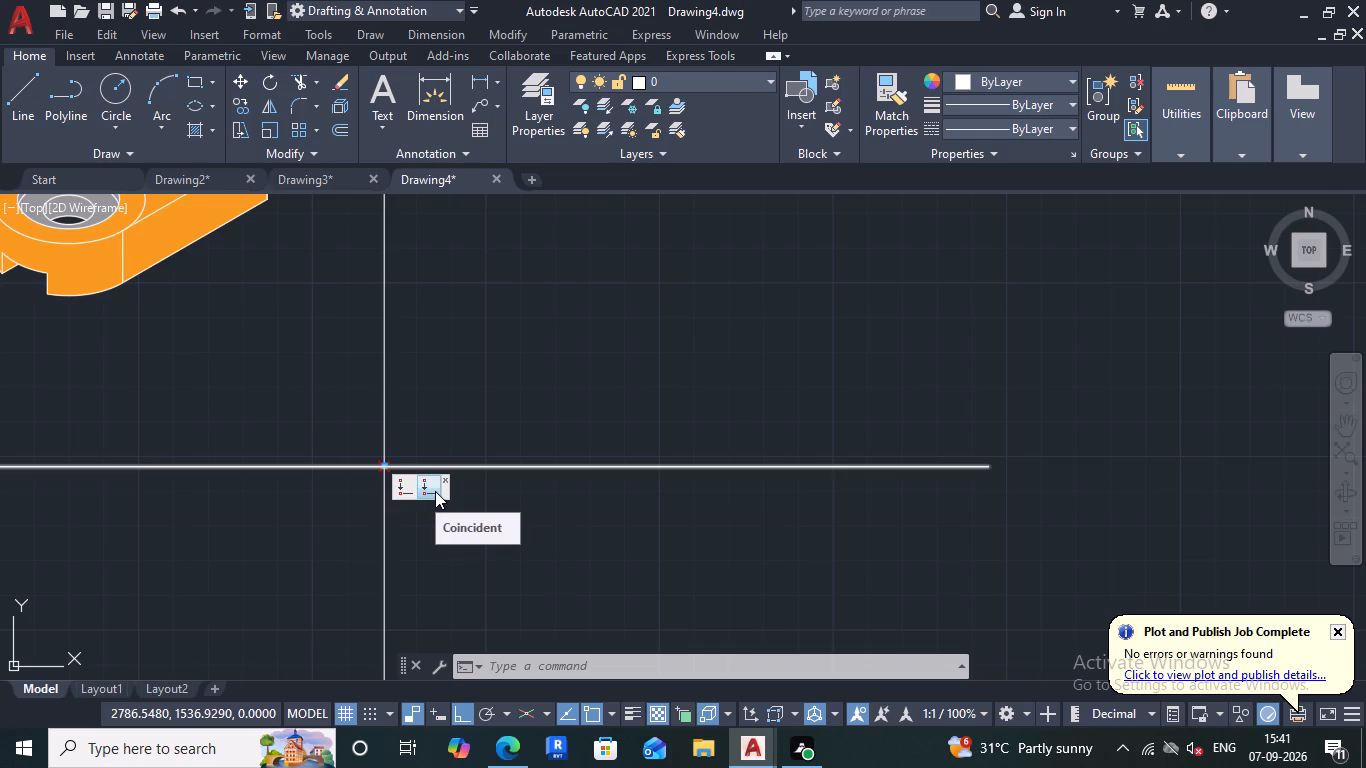
# Erase the two horizontal lines and the vertical line that form the cross beside the isometric bracket.
pyautogui.scroll(-1, 453, 474)
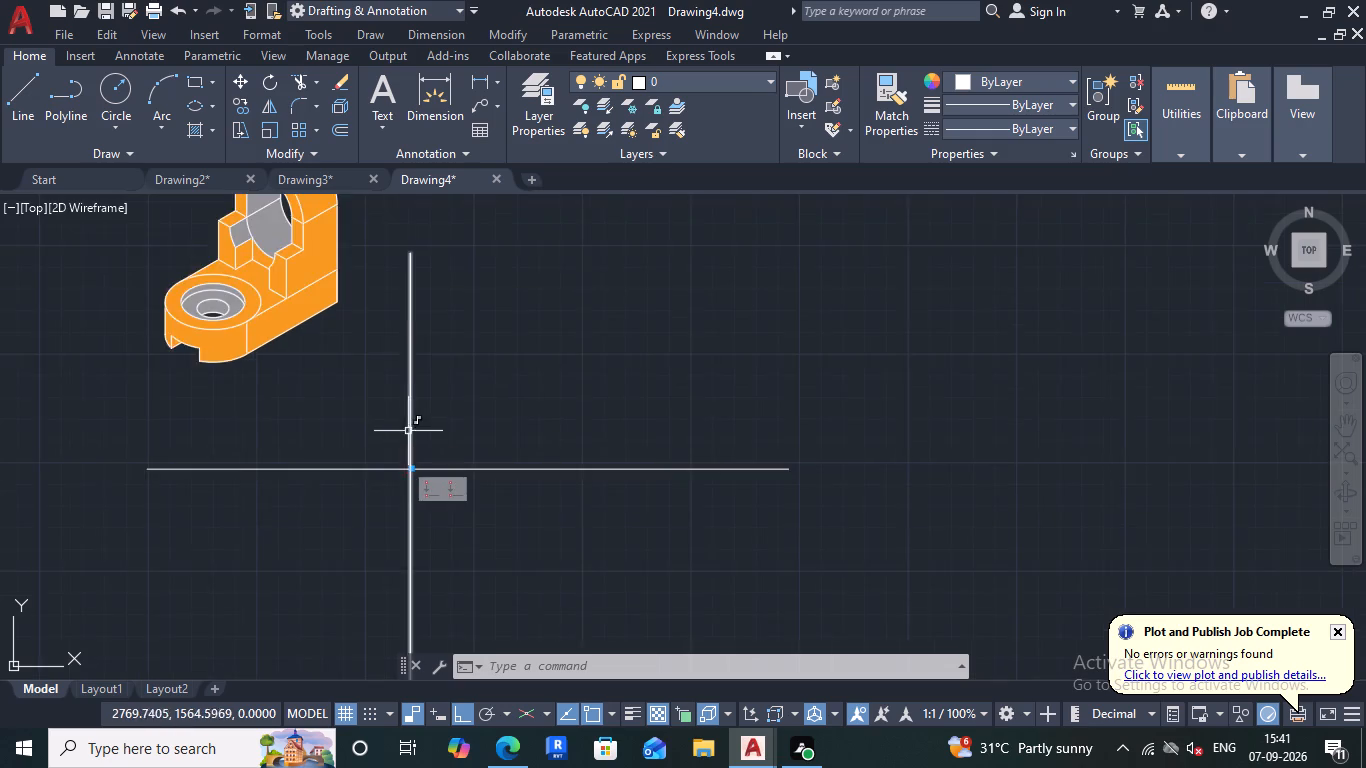
pyautogui.scroll(-2, 408, 433)
pyautogui.scroll(4, 408, 440)
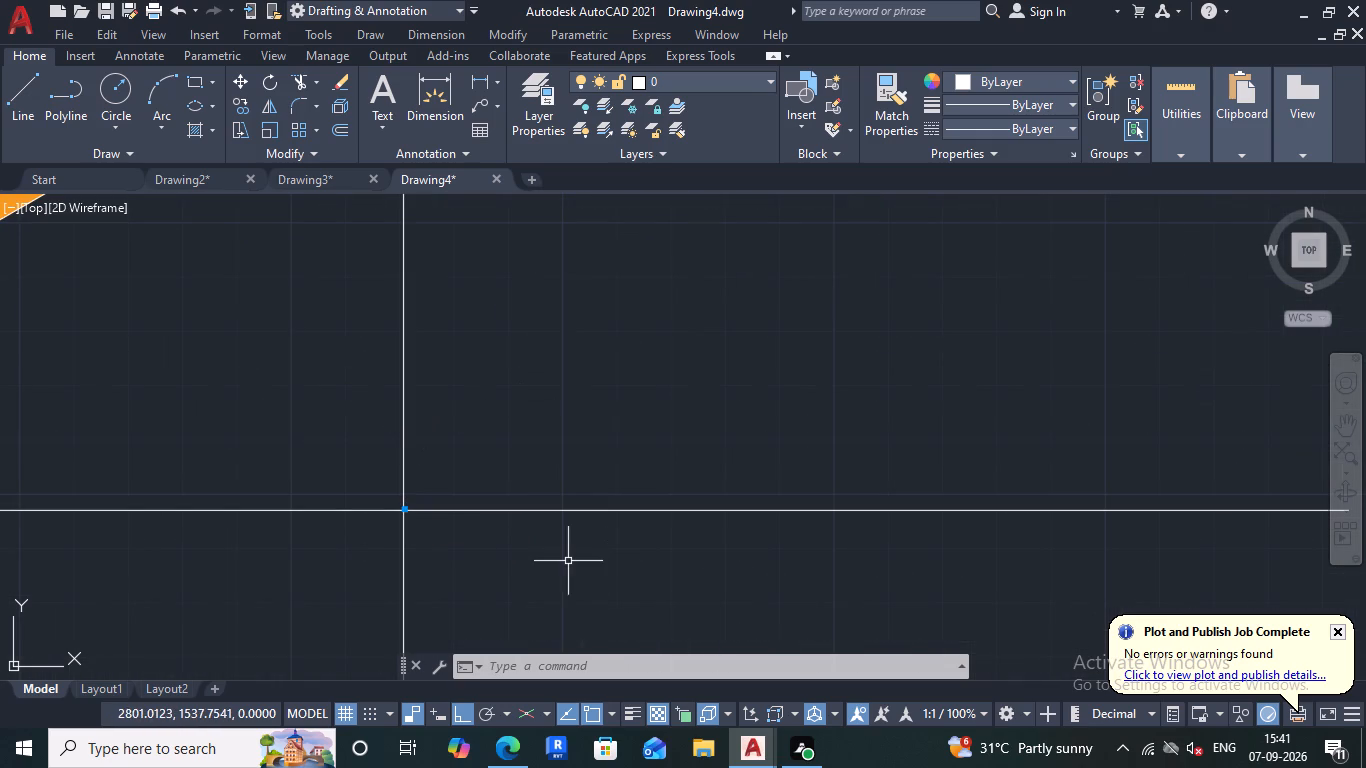
pyautogui.click(563, 543)
pyautogui.click(155, 363)
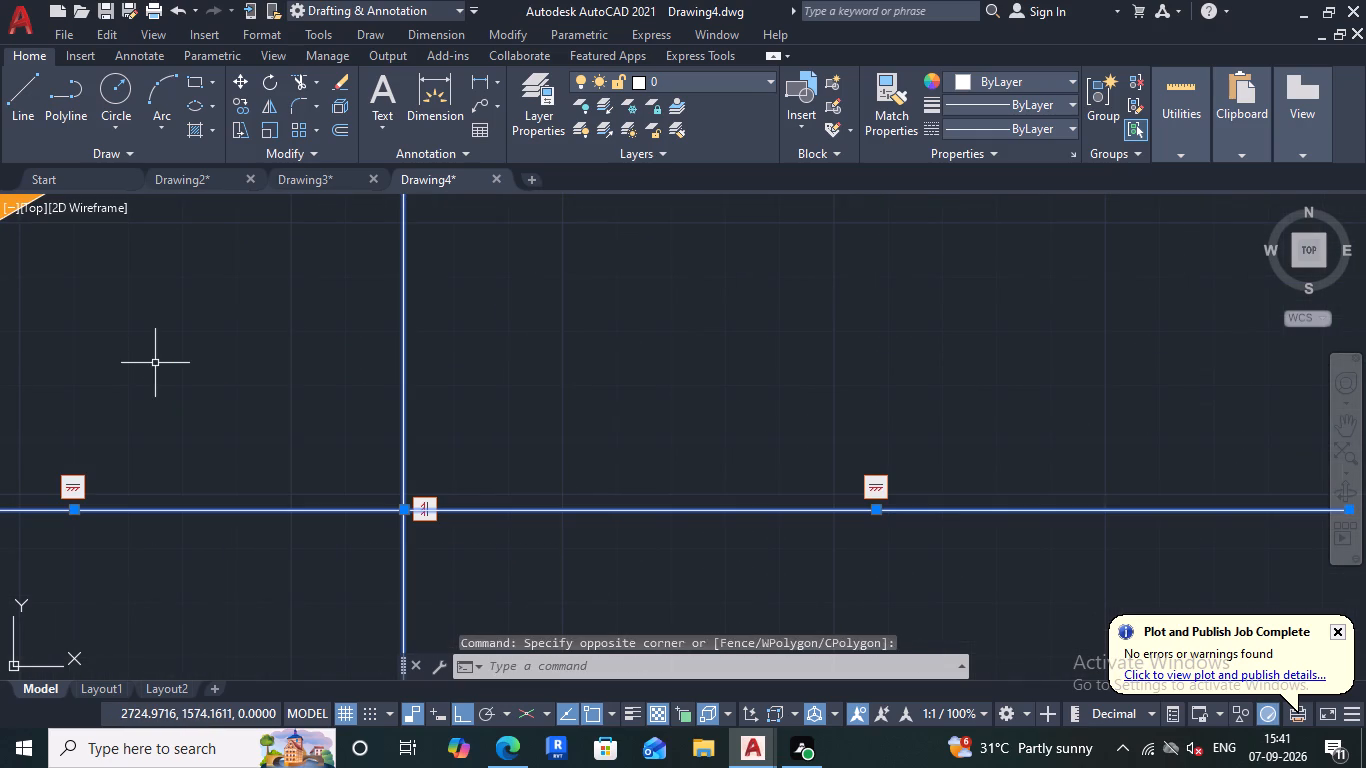
pyautogui.scroll(-9, 155, 363)
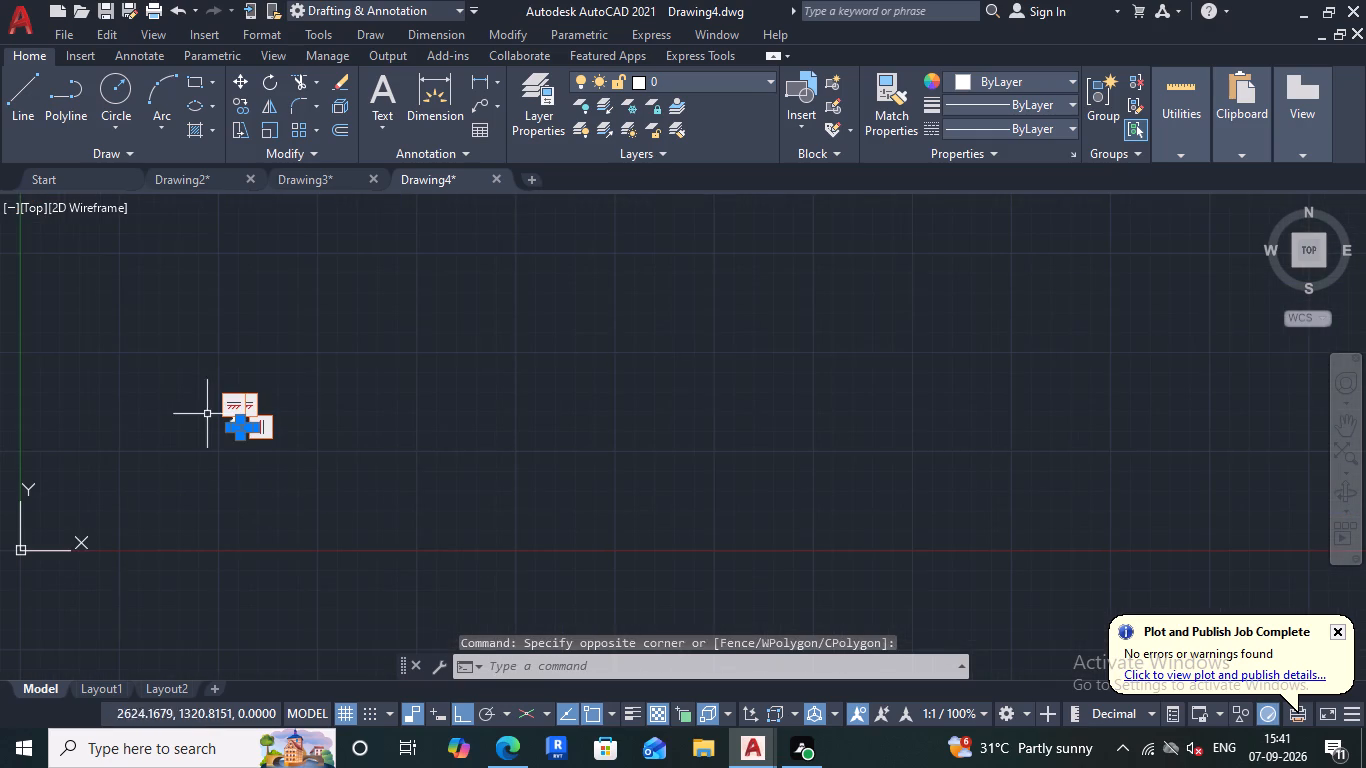
pyautogui.scroll(-1, 232, 405)
pyautogui.scroll(1, 235, 412)
pyautogui.scroll(-1, 235, 417)
pyautogui.scroll(11, 239, 427)
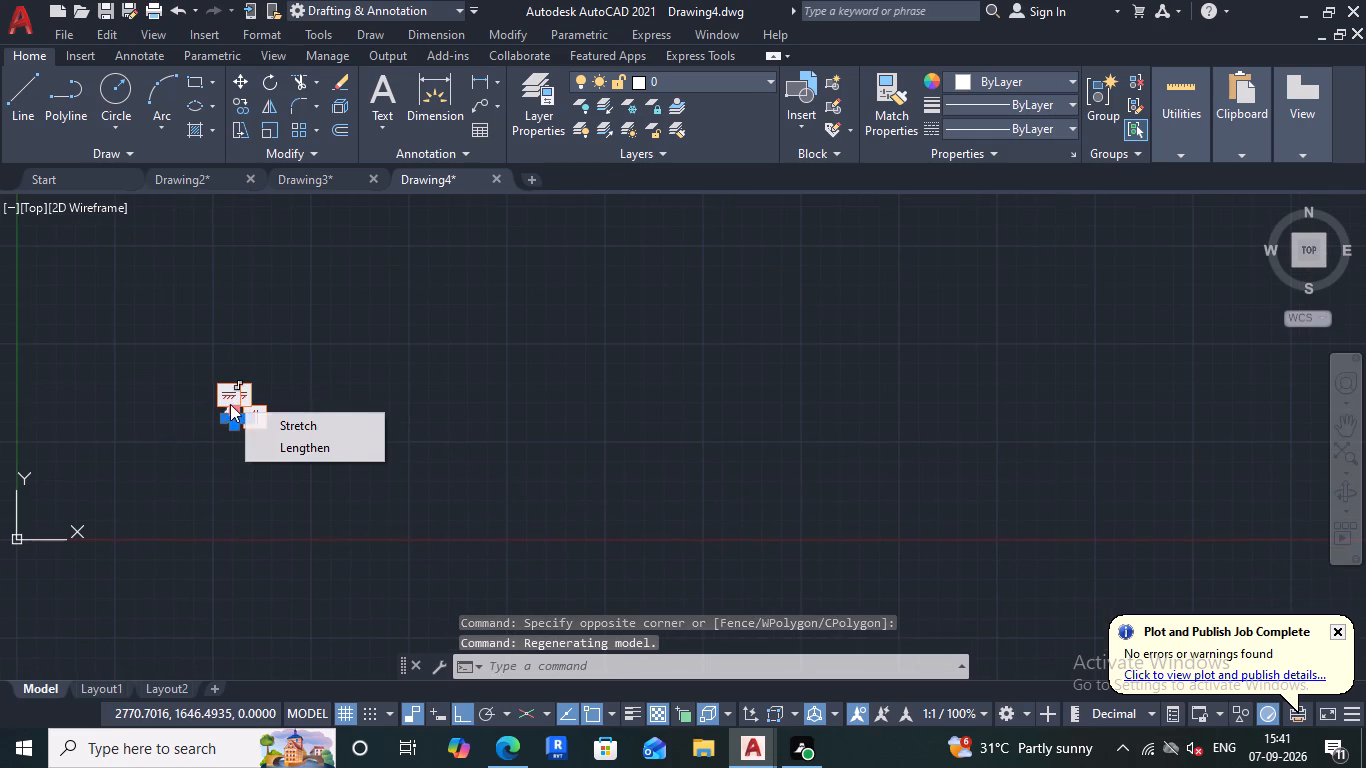
pyautogui.scroll(3, 291, 384)
pyautogui.scroll(-1, 289, 384)
pyautogui.scroll(1, 77, 473)
pyautogui.scroll(-1, 77, 473)
pyautogui.scroll(2, 76, 472)
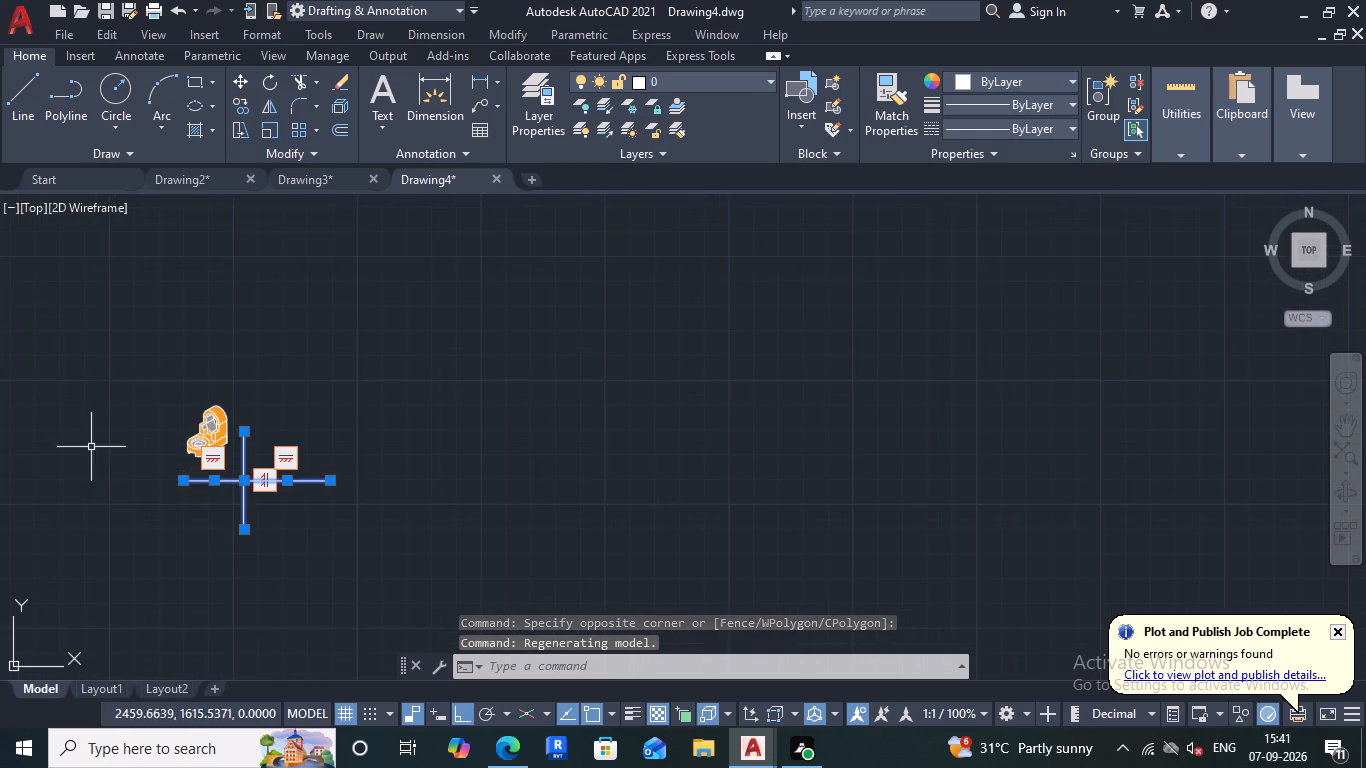
pyautogui.scroll(3, 121, 471)
pyautogui.scroll(5, 332, 484)
pyautogui.scroll(-3, 340, 481)
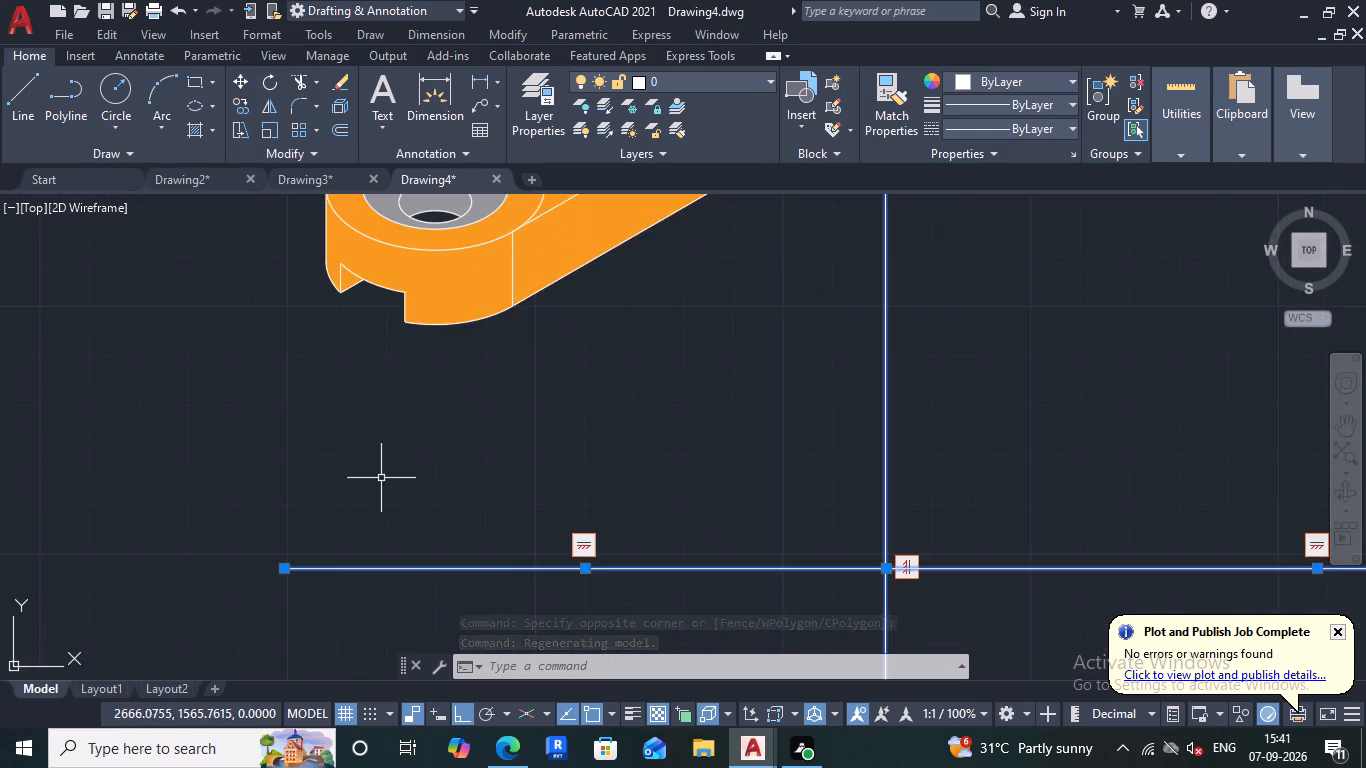
pyautogui.scroll(-3, 400, 482)
pyautogui.scroll(6, 512, 511)
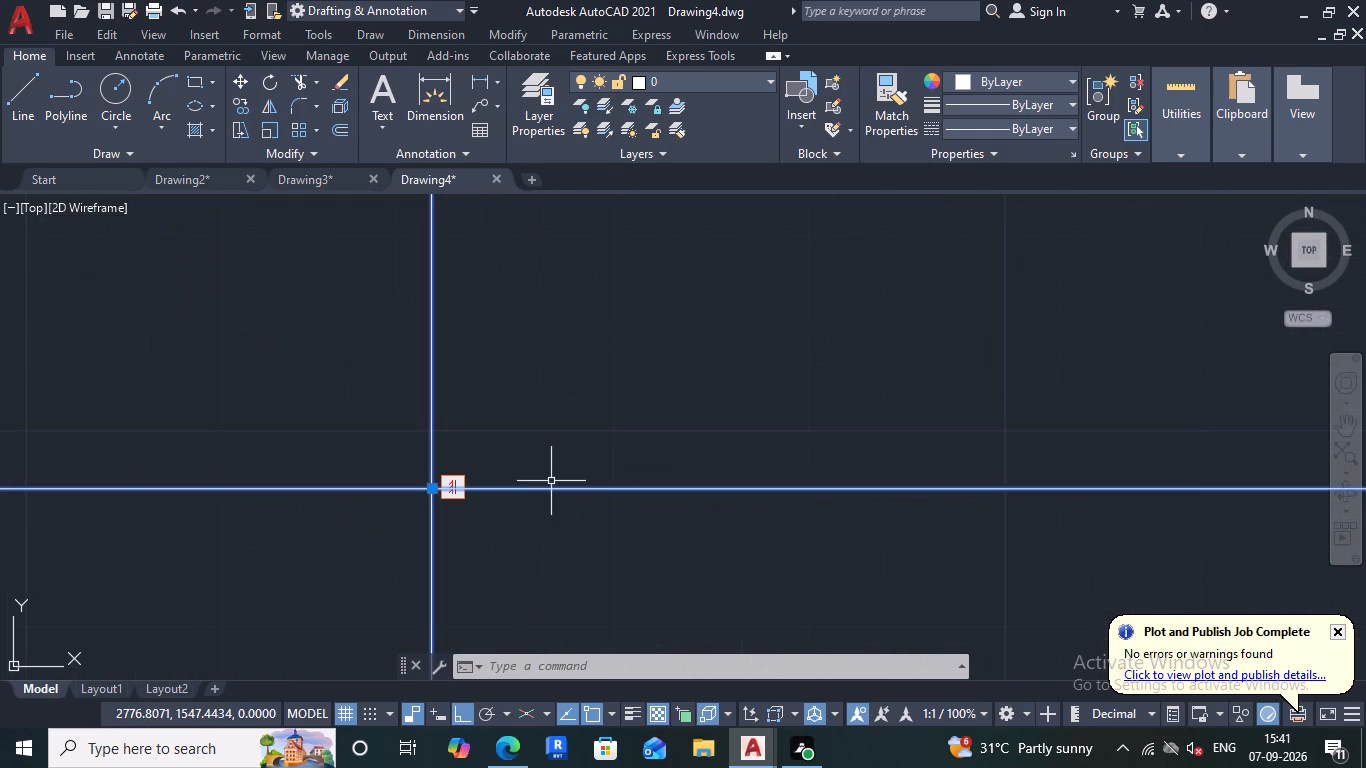
pyautogui.scroll(2, 511, 464)
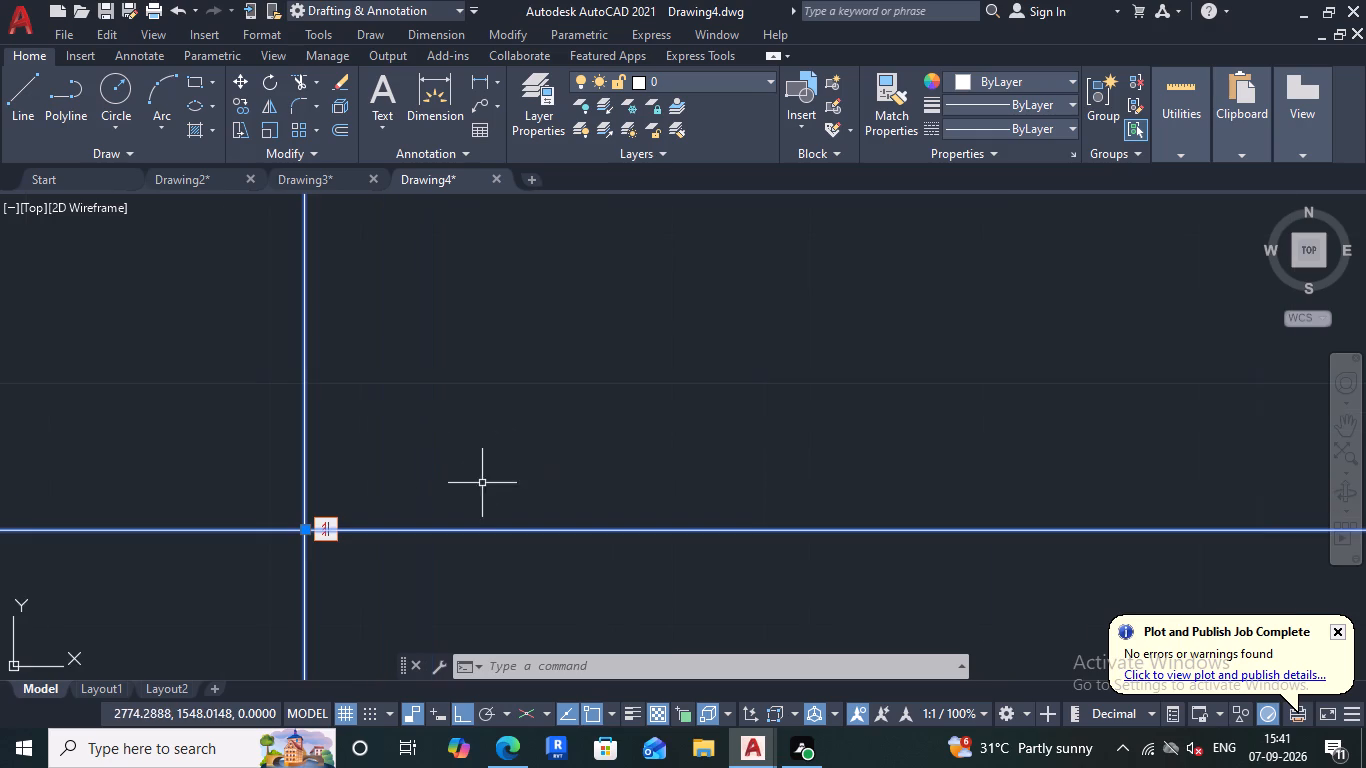
pyautogui.scroll(2, 450, 500)
pyautogui.scroll(-4, 88, 508)
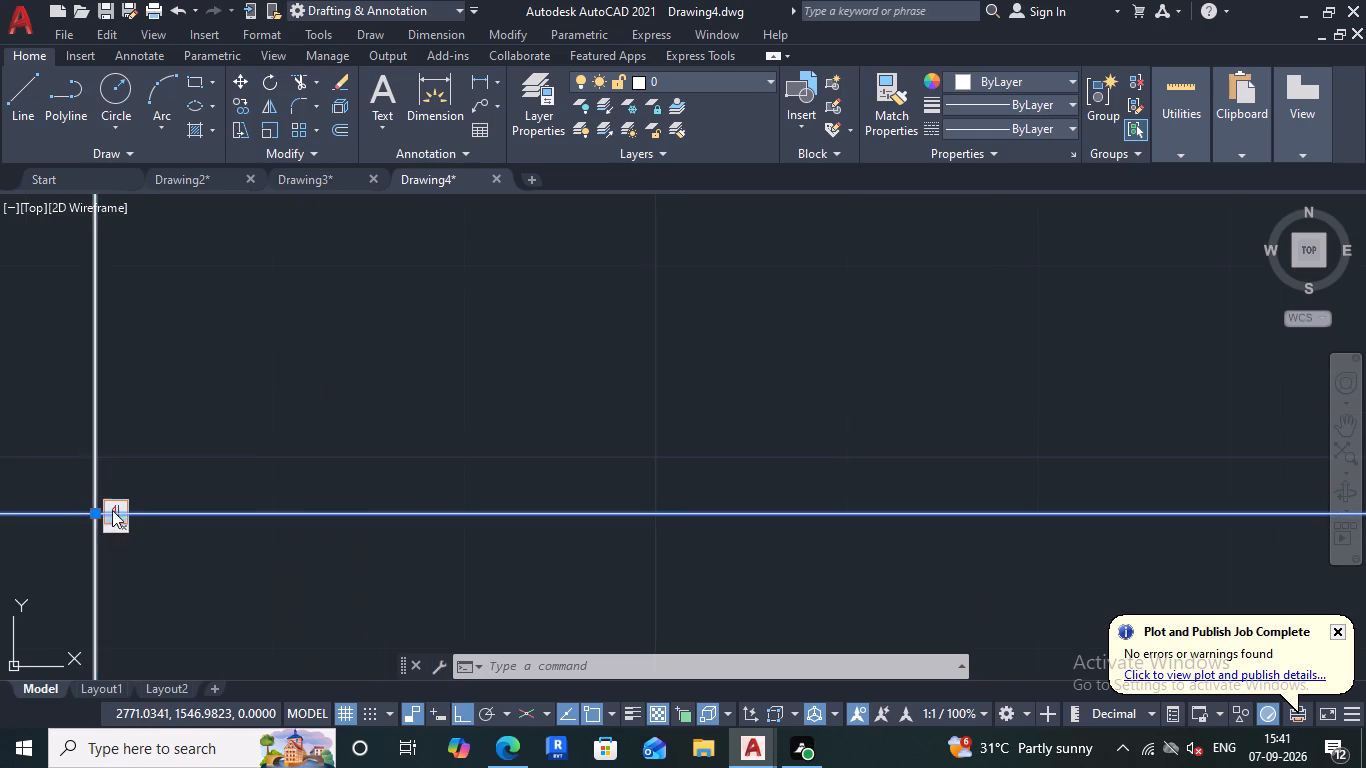
pyautogui.scroll(-6, 140, 494)
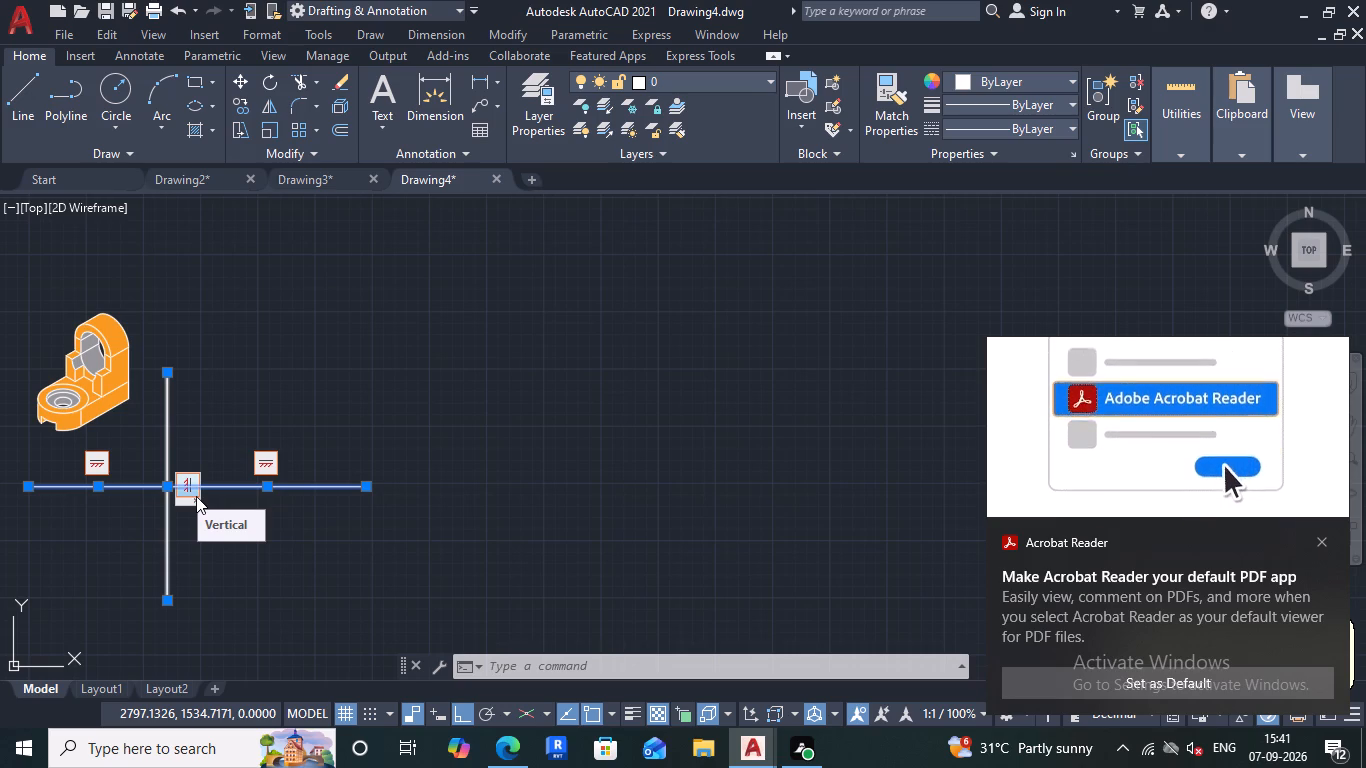
pyautogui.press('F1')
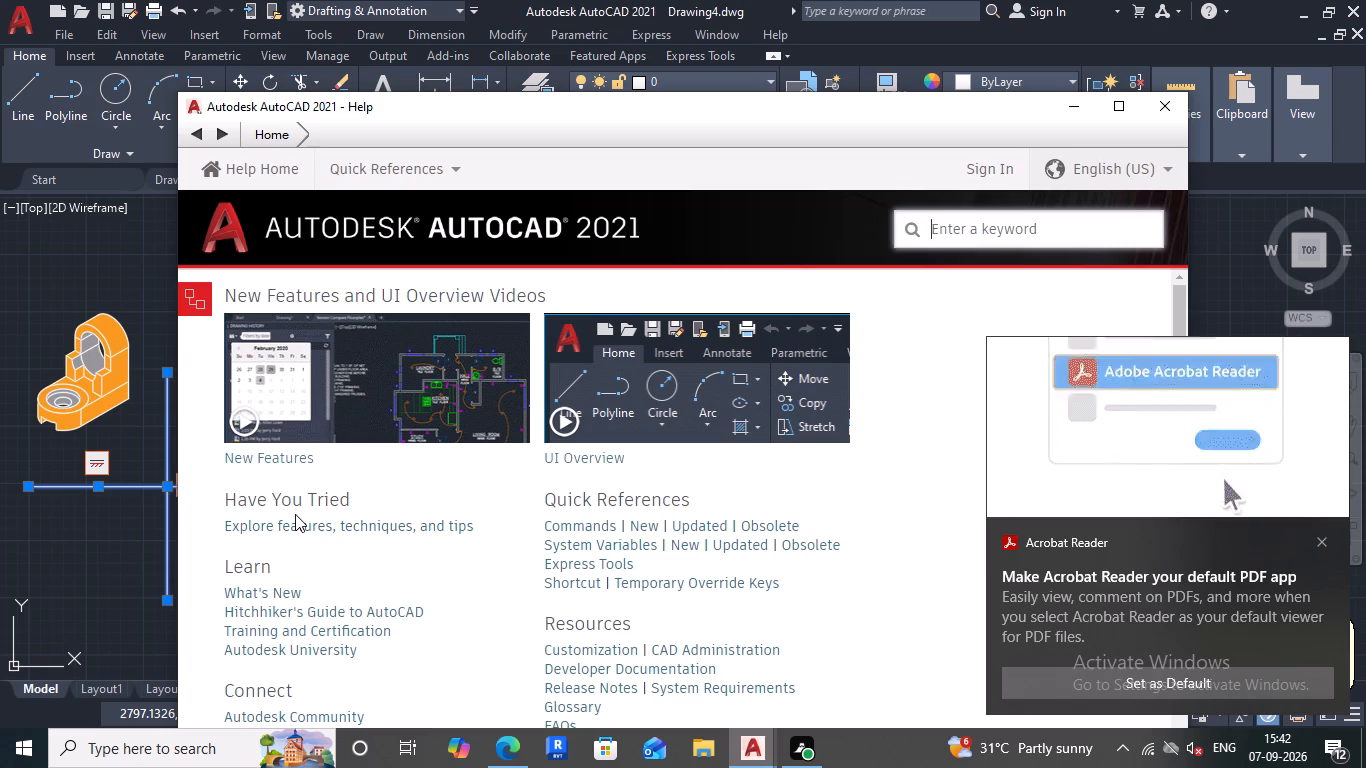
pyautogui.scroll(-10, 290, 431)
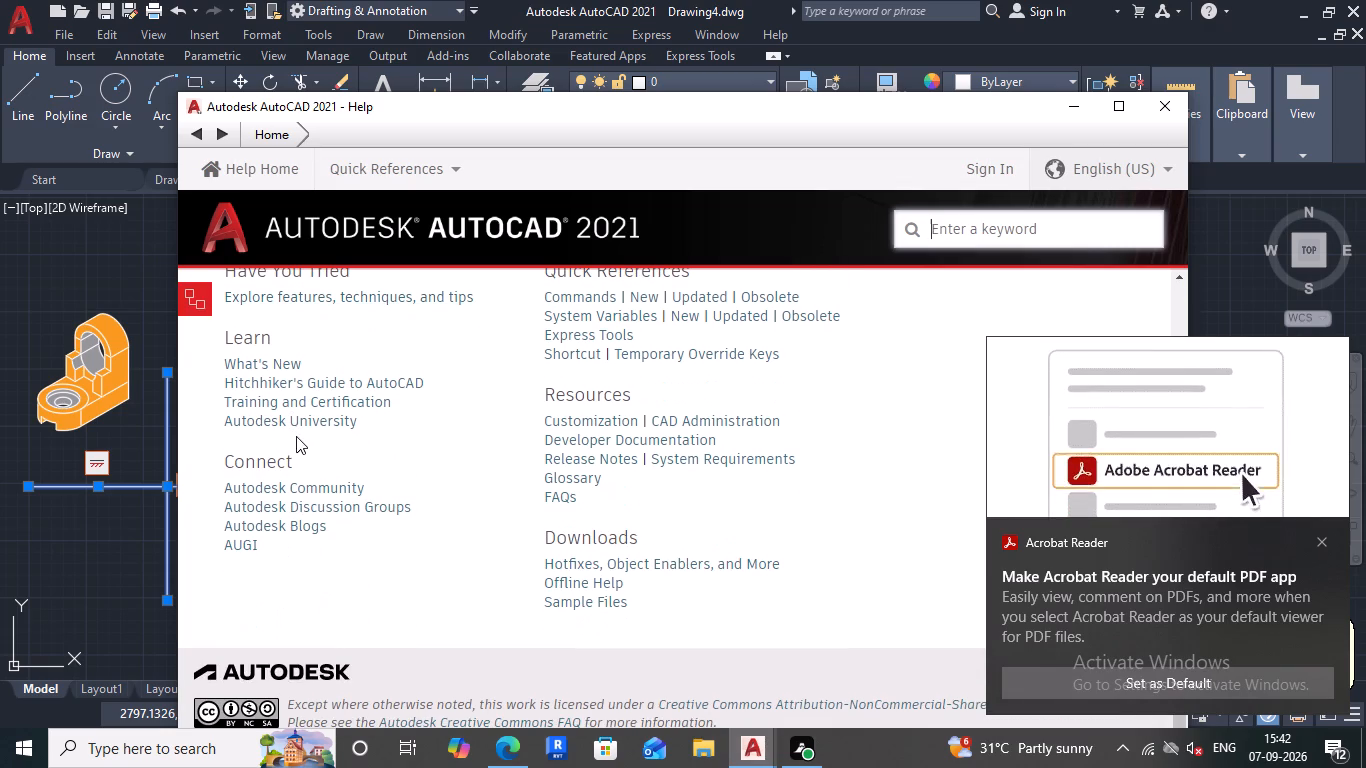
pyautogui.scroll(-2, 296, 436)
pyautogui.scroll(8, 311, 447)
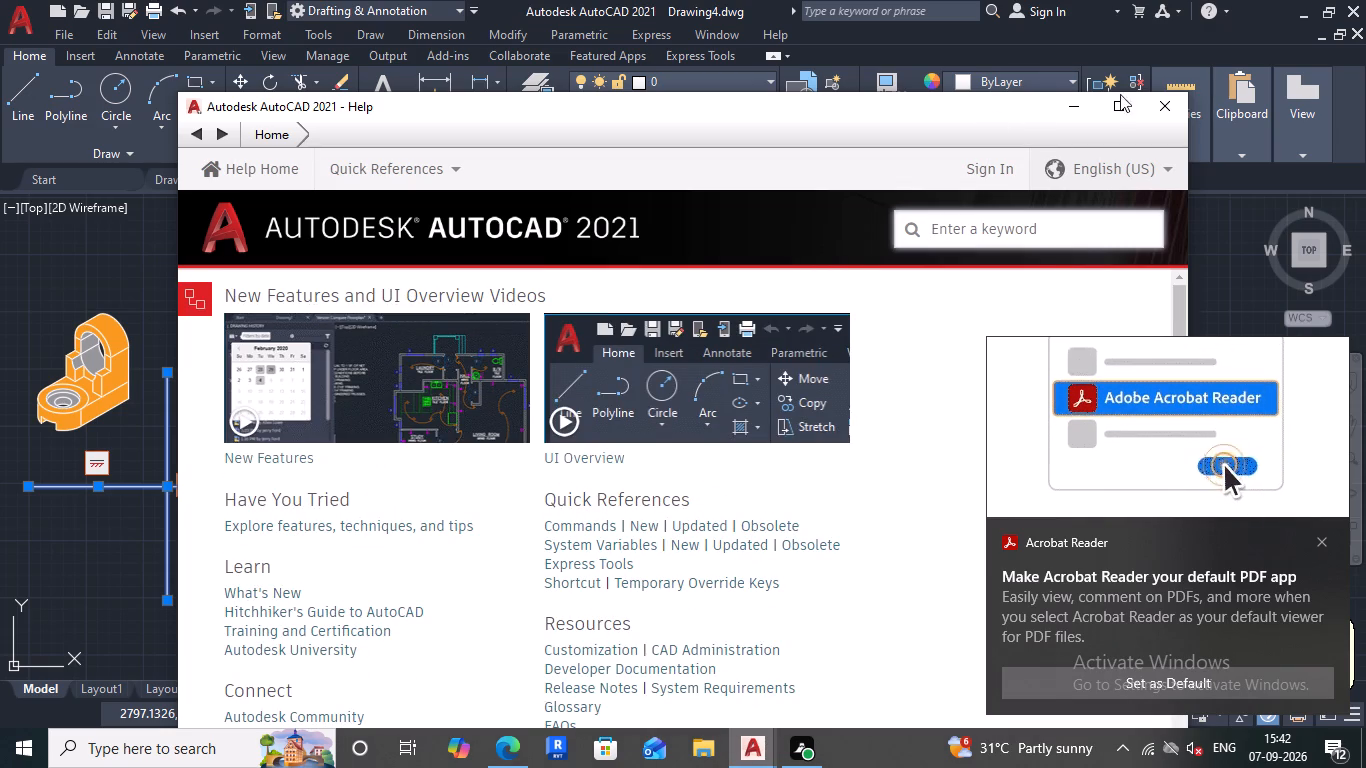
pyautogui.click(1168, 110)
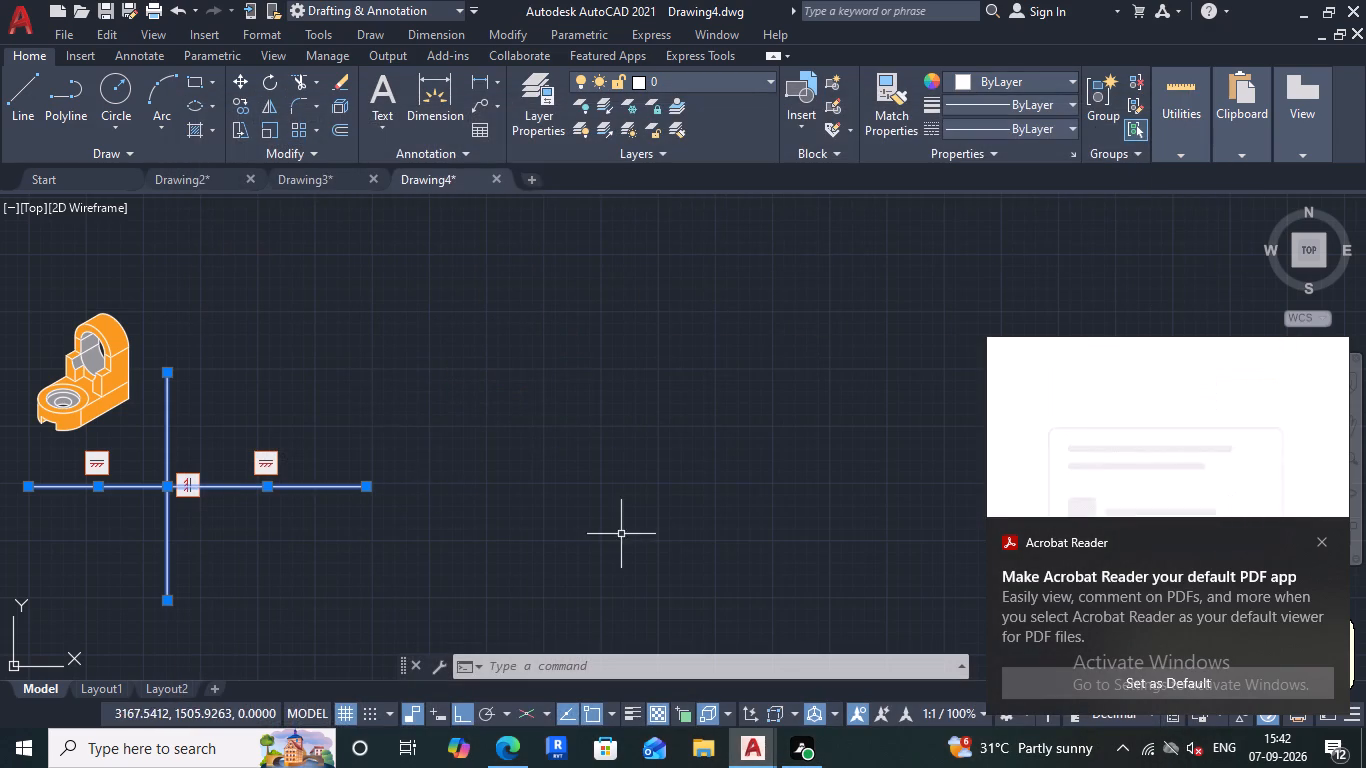
pyautogui.scroll(-2, 558, 484)
pyautogui.press('Delete')
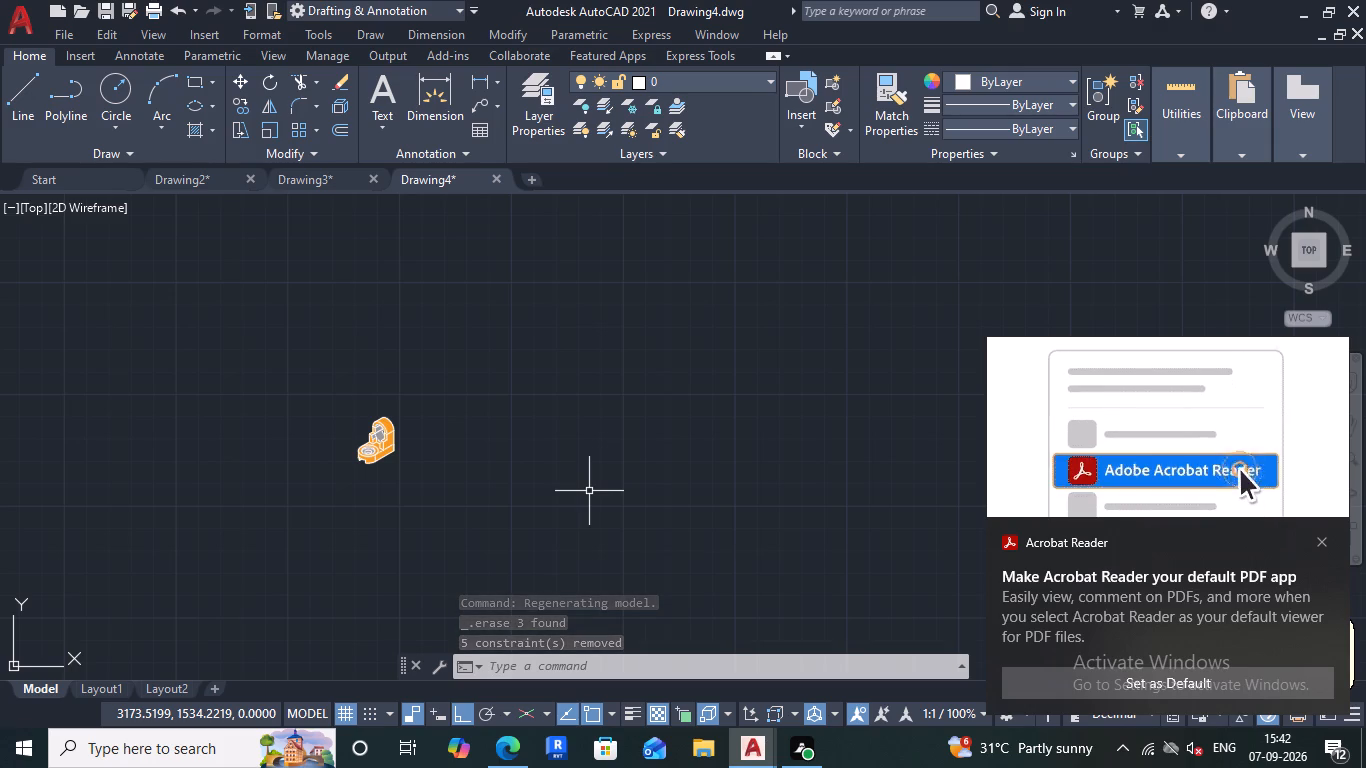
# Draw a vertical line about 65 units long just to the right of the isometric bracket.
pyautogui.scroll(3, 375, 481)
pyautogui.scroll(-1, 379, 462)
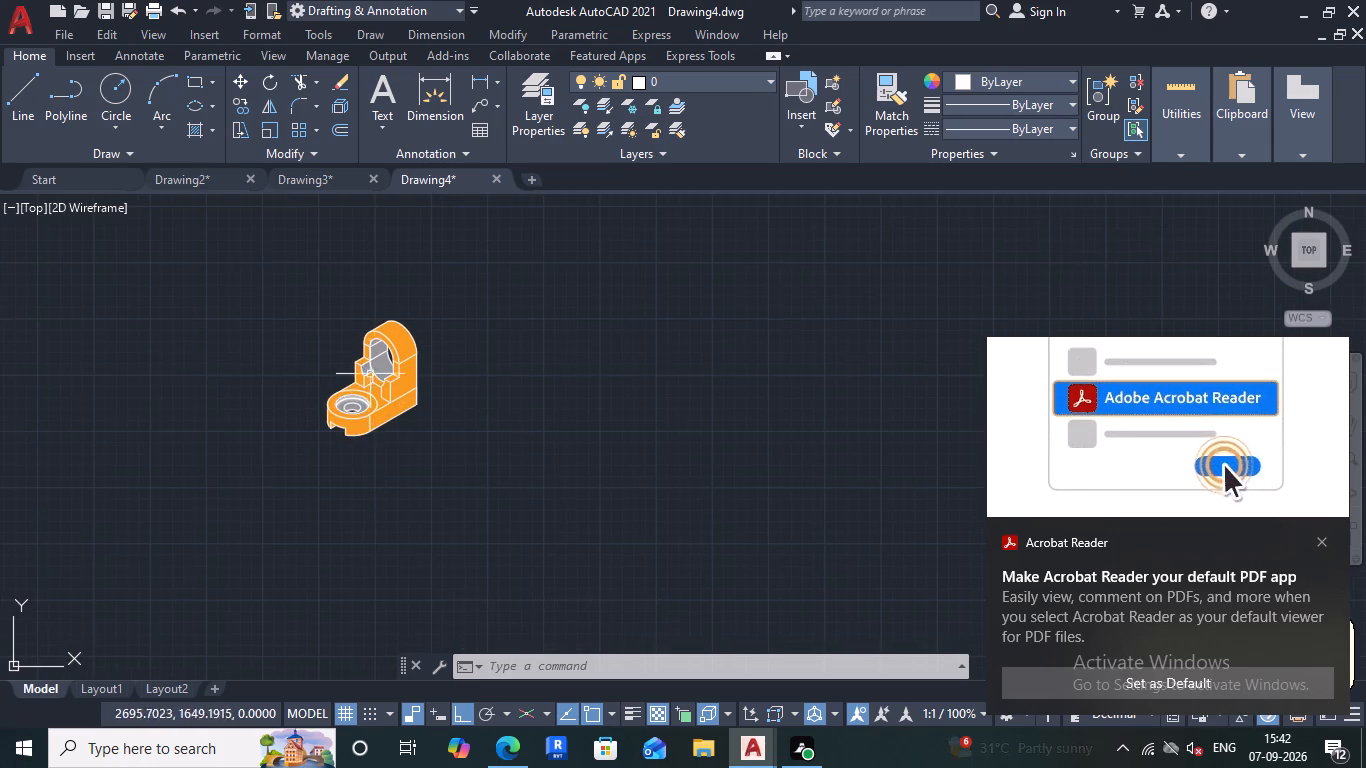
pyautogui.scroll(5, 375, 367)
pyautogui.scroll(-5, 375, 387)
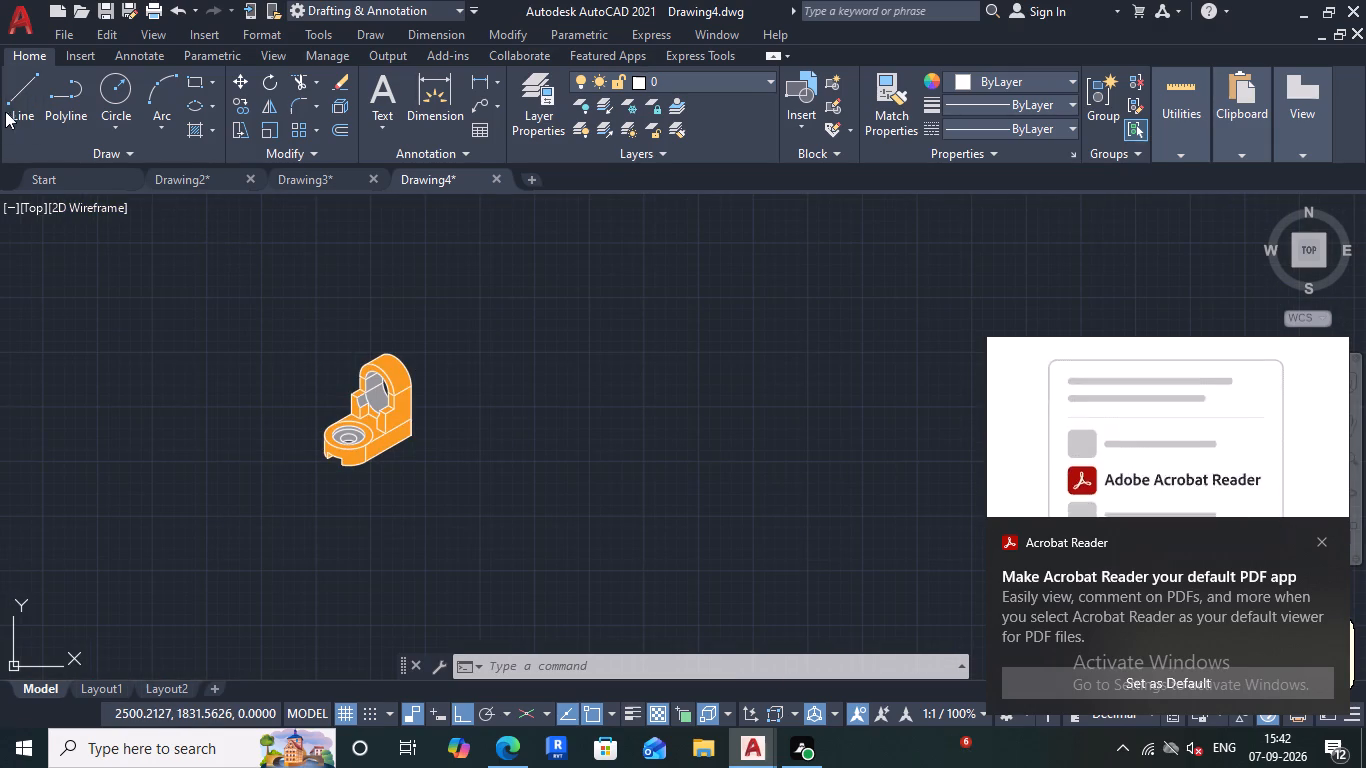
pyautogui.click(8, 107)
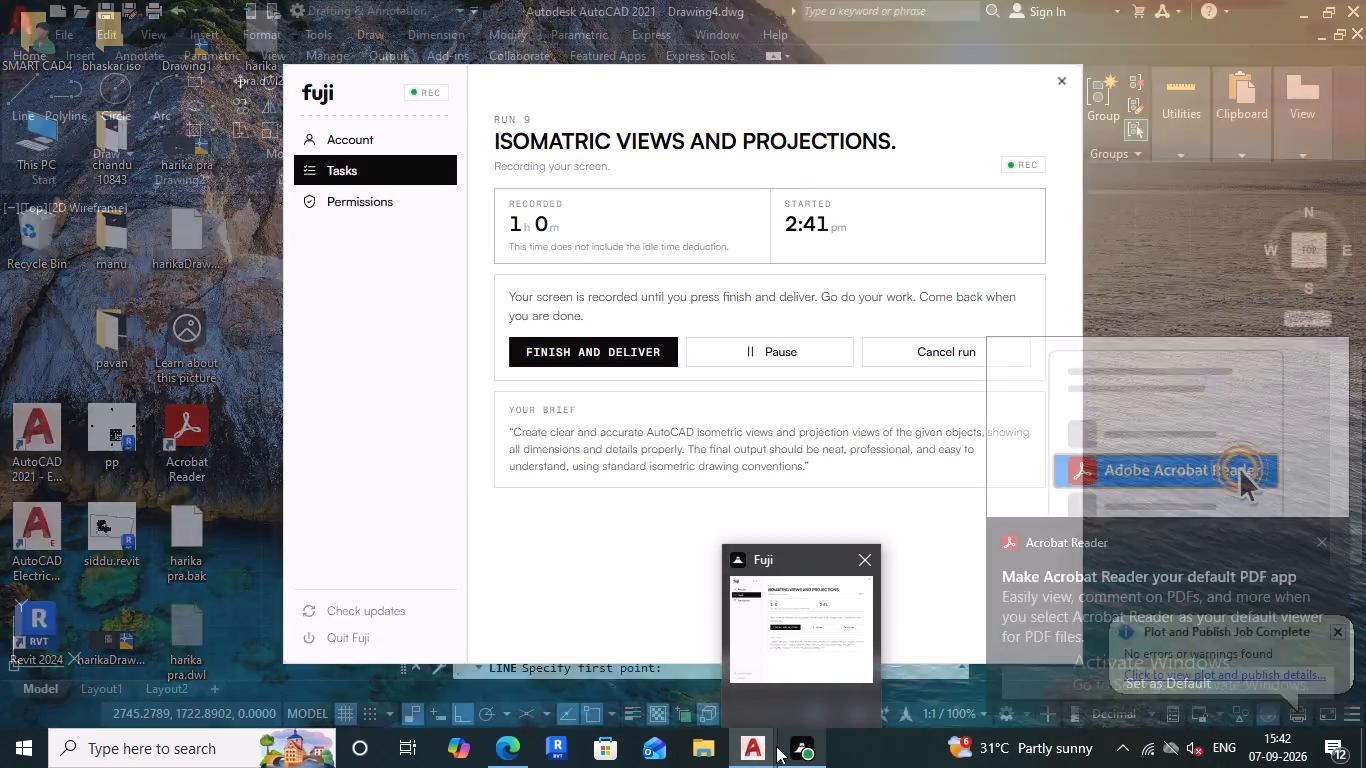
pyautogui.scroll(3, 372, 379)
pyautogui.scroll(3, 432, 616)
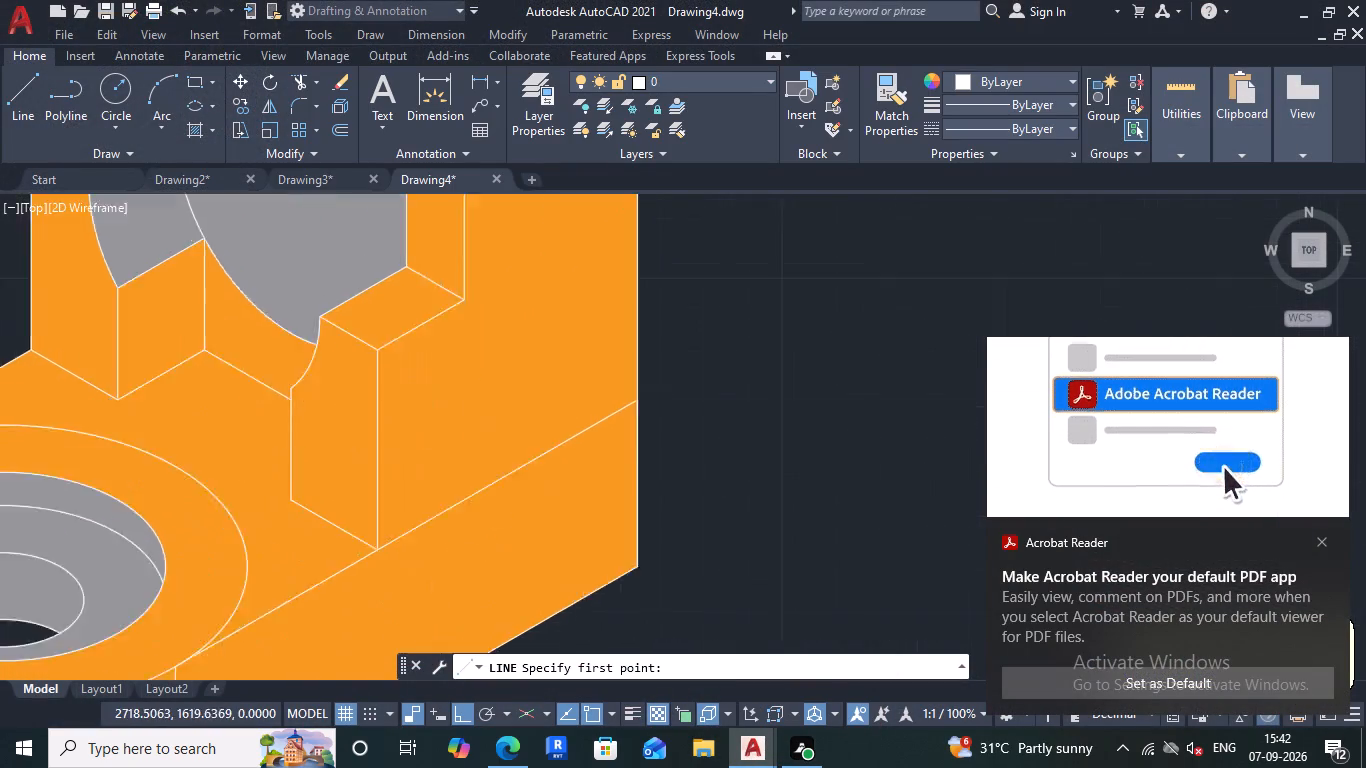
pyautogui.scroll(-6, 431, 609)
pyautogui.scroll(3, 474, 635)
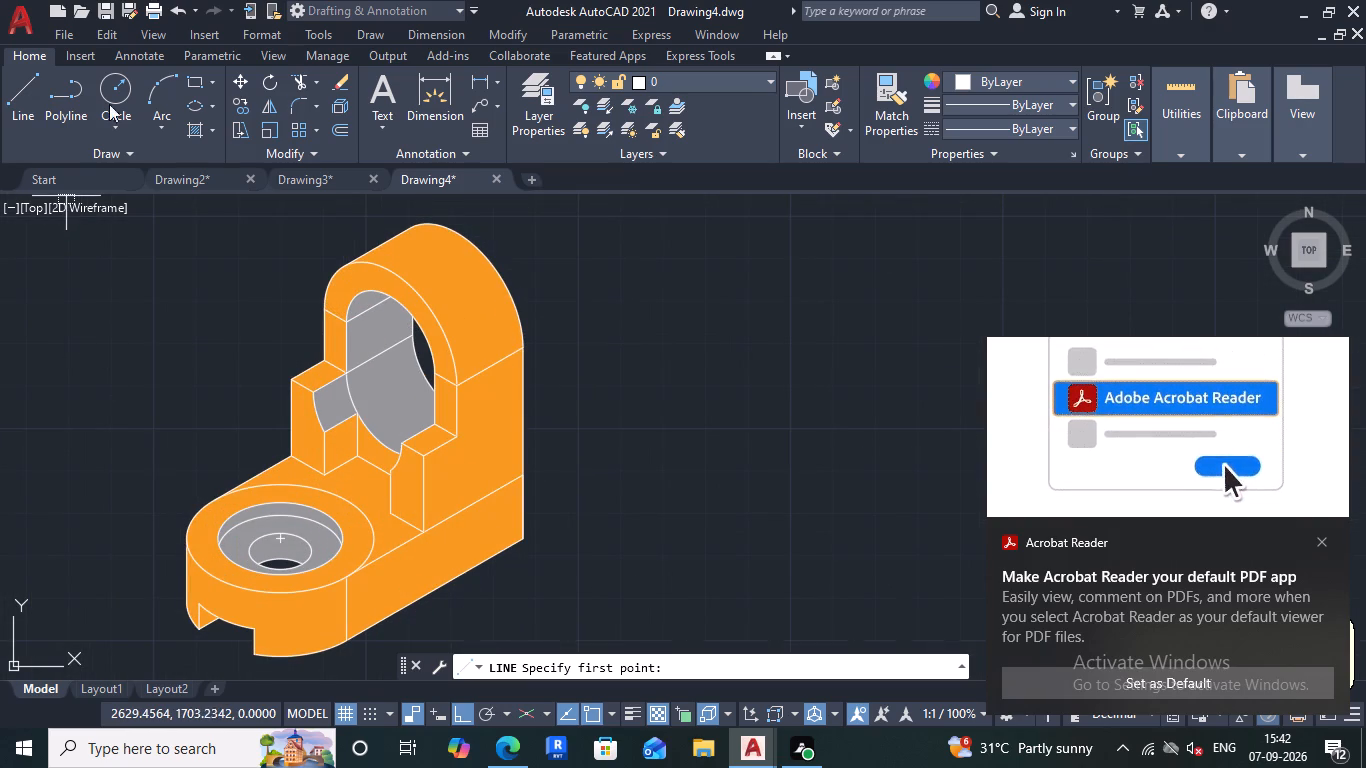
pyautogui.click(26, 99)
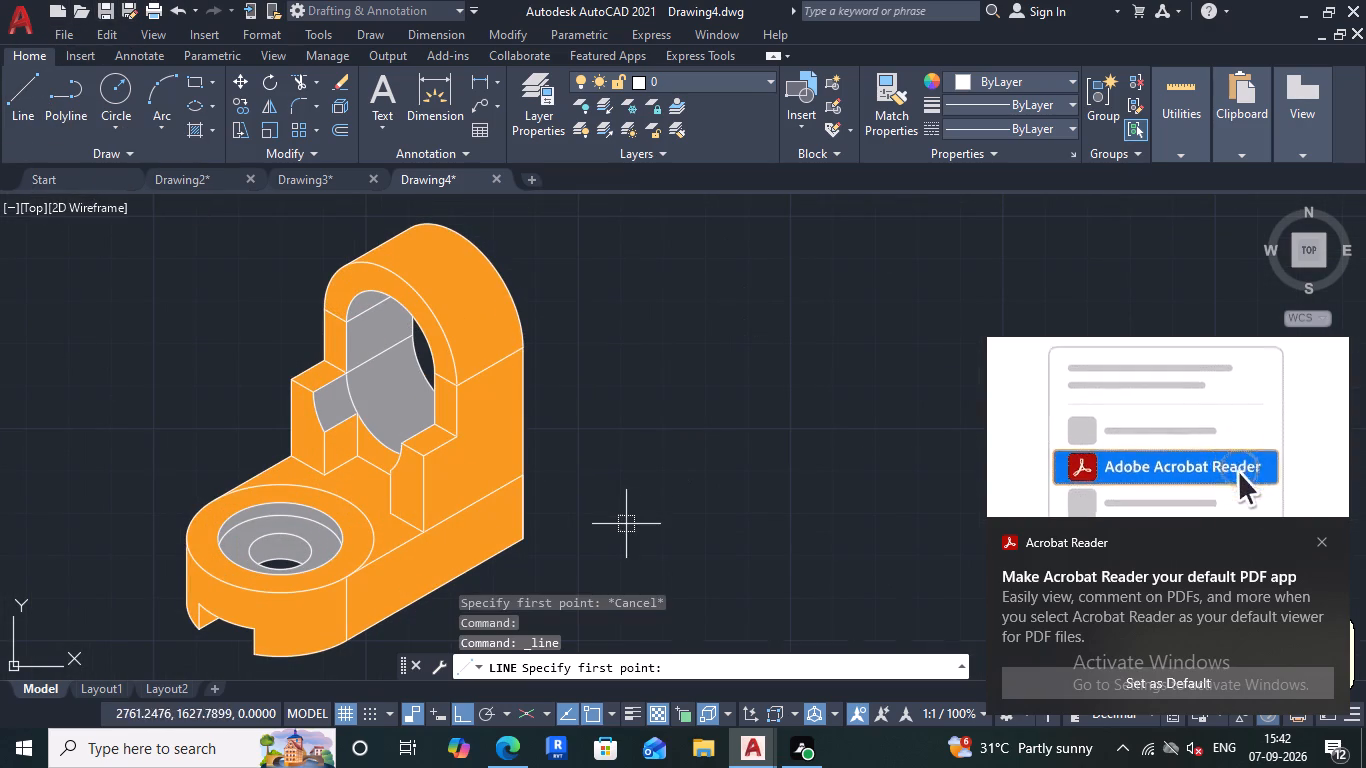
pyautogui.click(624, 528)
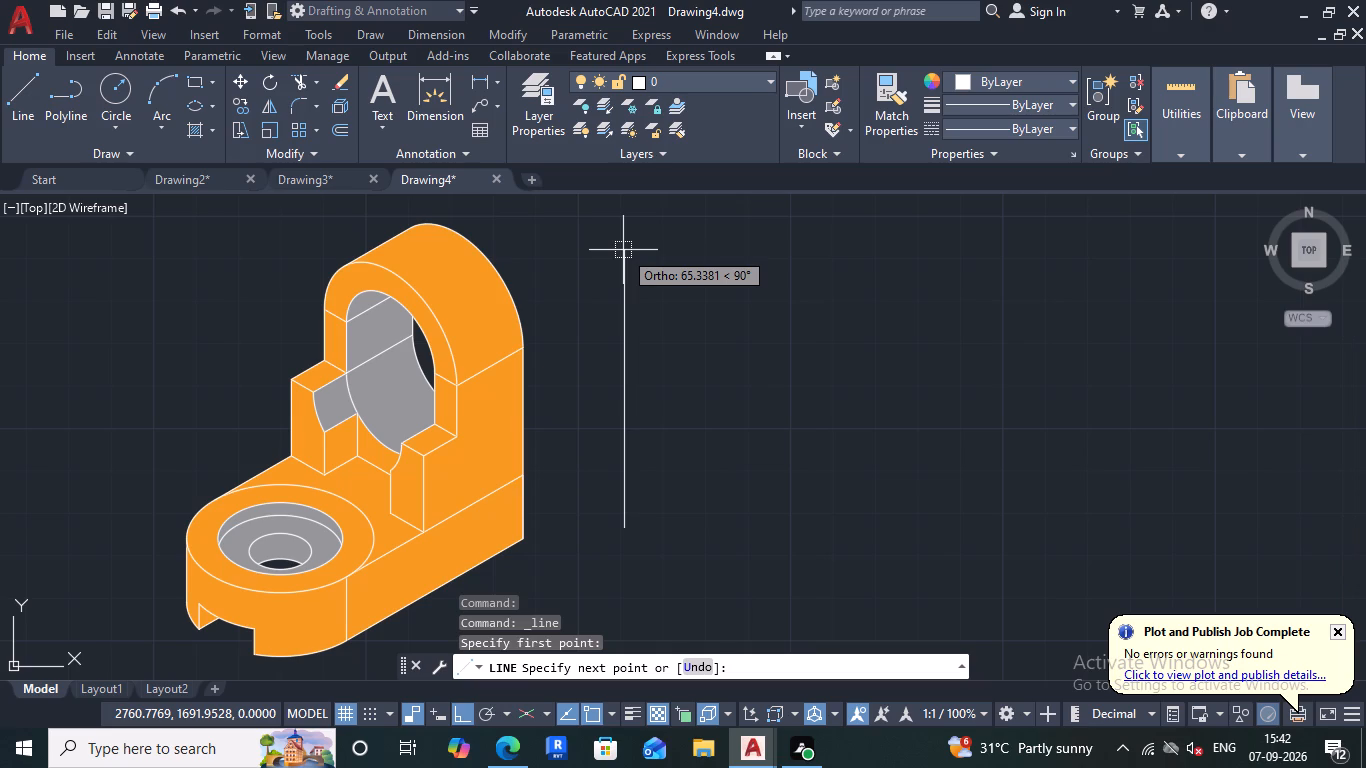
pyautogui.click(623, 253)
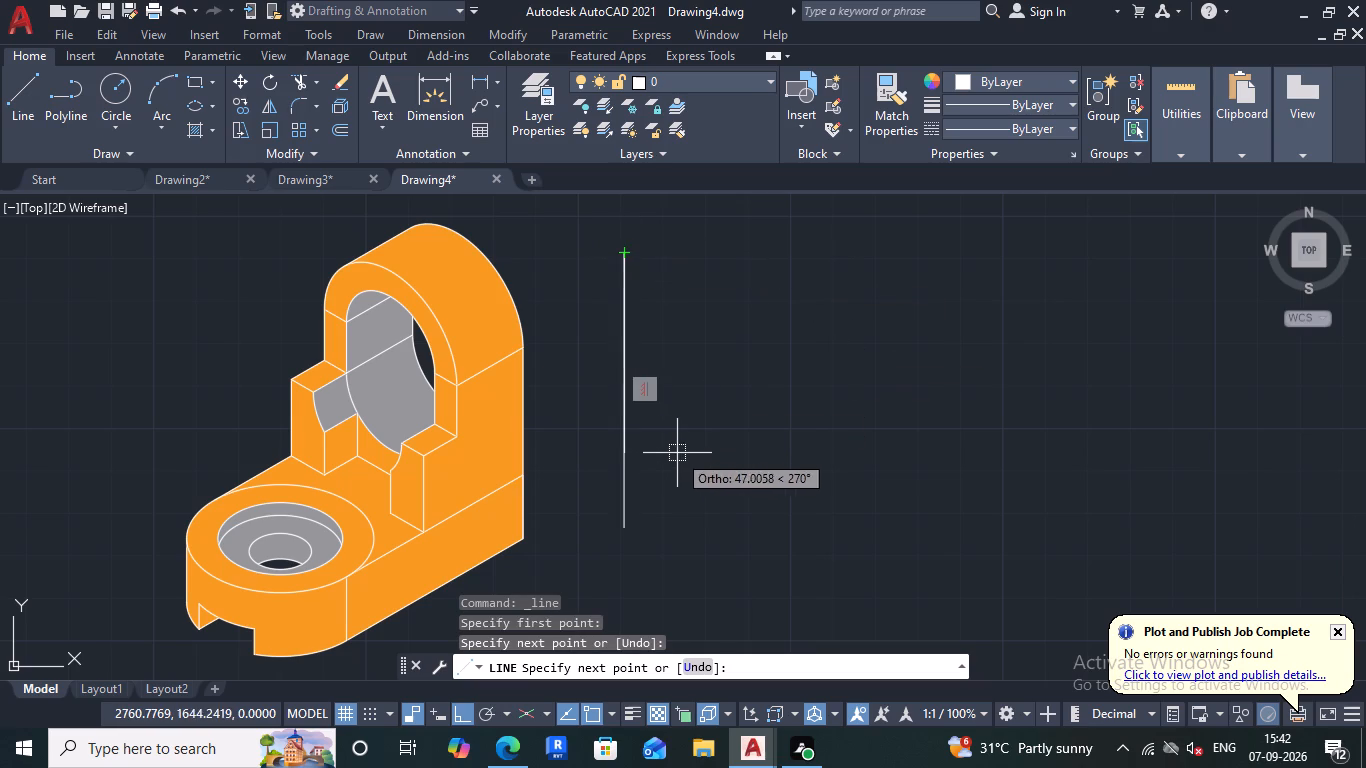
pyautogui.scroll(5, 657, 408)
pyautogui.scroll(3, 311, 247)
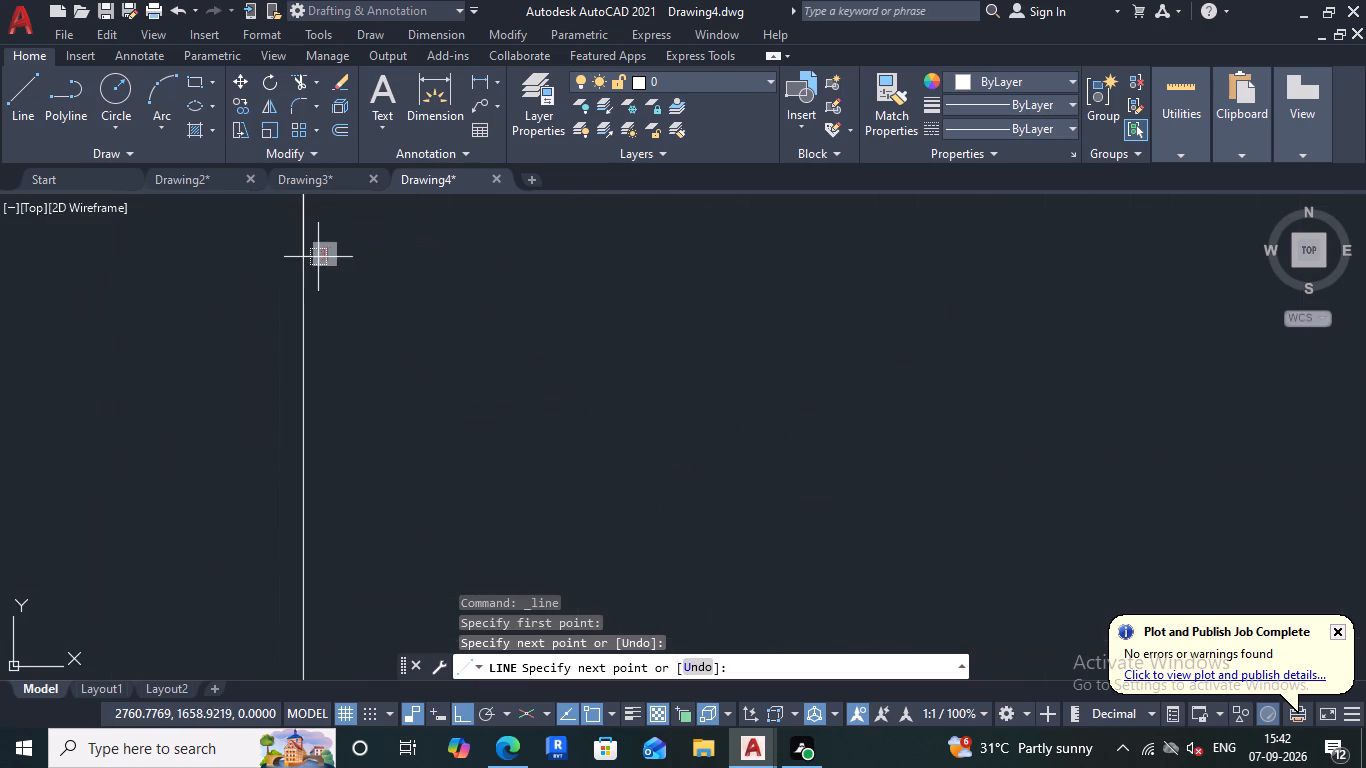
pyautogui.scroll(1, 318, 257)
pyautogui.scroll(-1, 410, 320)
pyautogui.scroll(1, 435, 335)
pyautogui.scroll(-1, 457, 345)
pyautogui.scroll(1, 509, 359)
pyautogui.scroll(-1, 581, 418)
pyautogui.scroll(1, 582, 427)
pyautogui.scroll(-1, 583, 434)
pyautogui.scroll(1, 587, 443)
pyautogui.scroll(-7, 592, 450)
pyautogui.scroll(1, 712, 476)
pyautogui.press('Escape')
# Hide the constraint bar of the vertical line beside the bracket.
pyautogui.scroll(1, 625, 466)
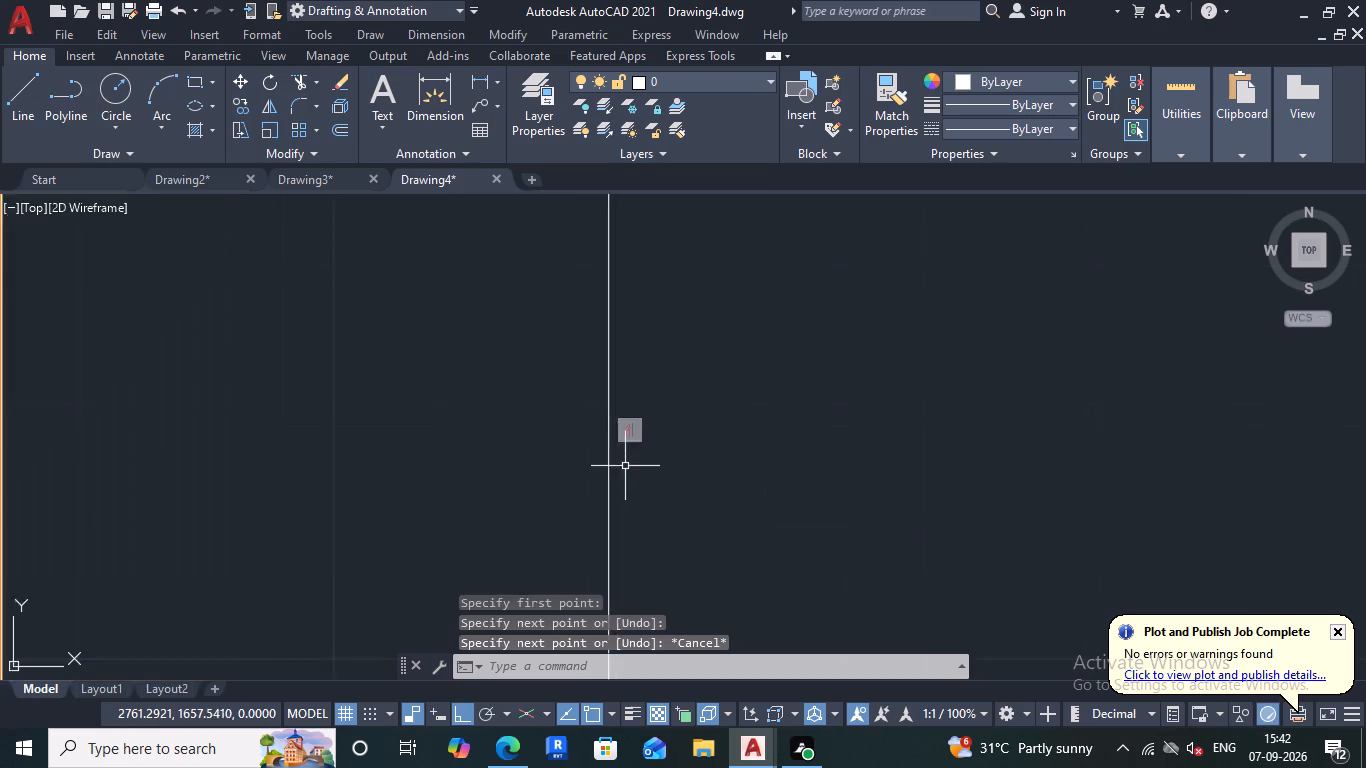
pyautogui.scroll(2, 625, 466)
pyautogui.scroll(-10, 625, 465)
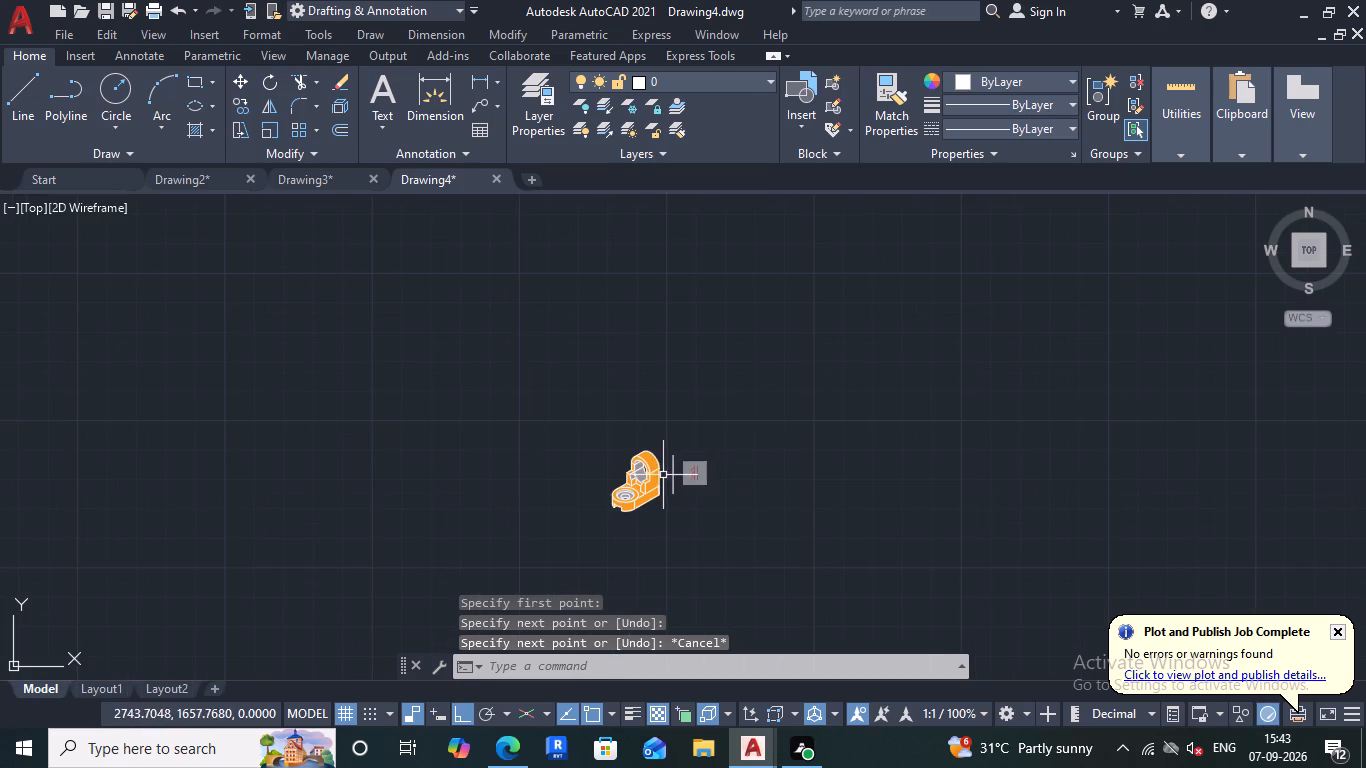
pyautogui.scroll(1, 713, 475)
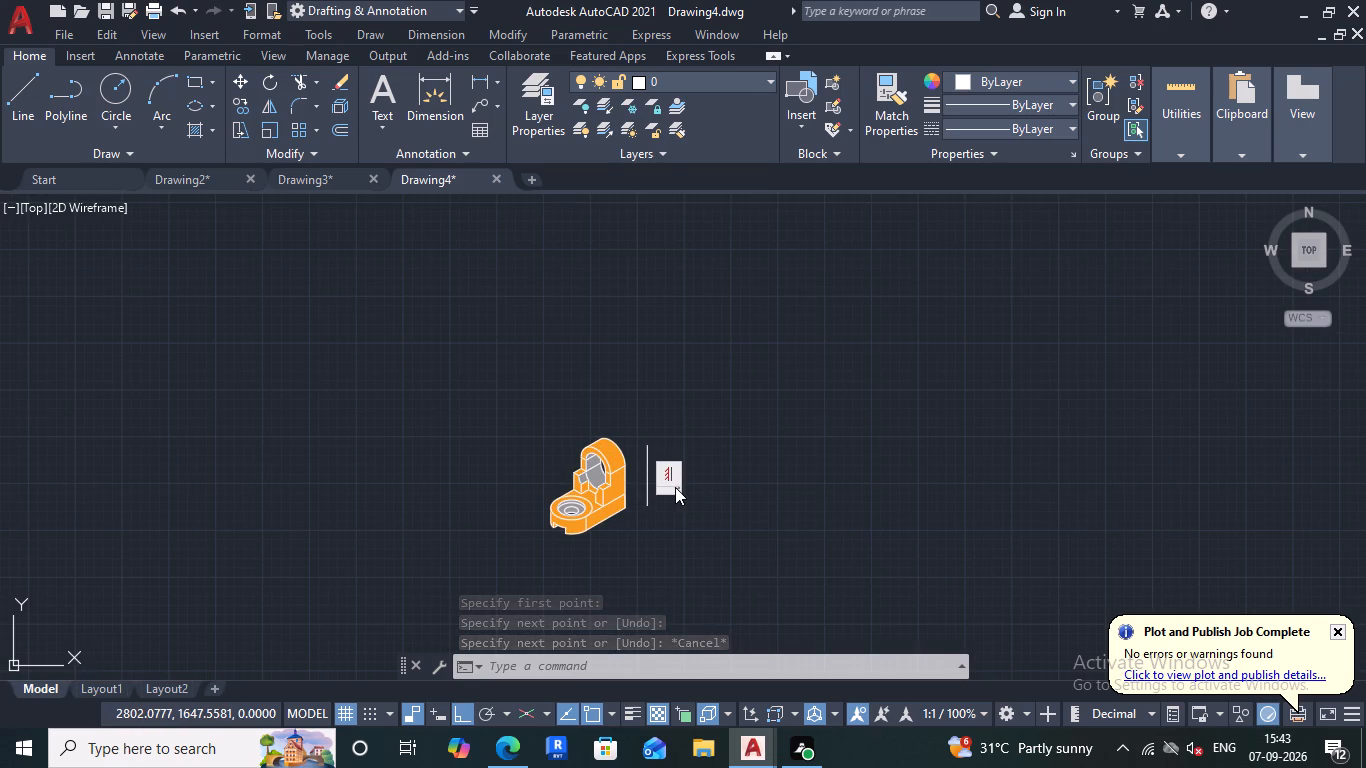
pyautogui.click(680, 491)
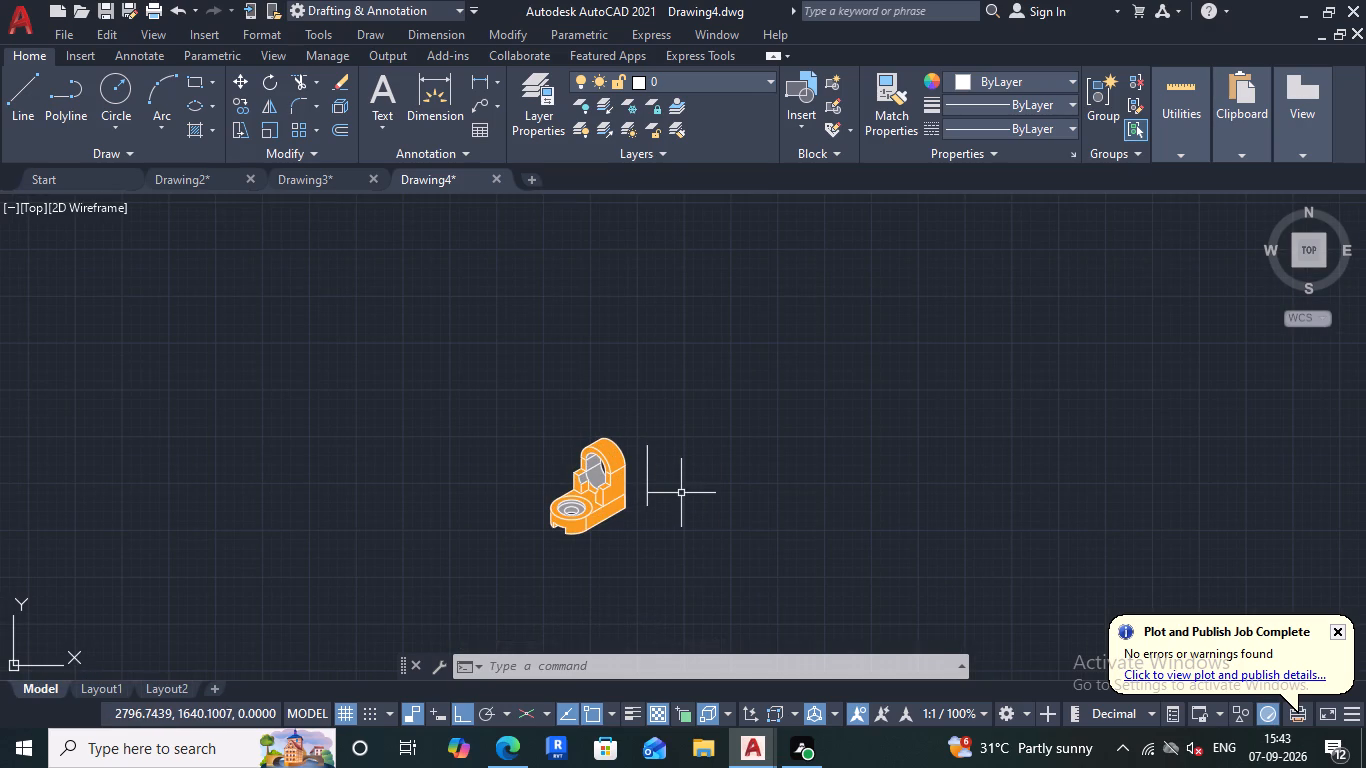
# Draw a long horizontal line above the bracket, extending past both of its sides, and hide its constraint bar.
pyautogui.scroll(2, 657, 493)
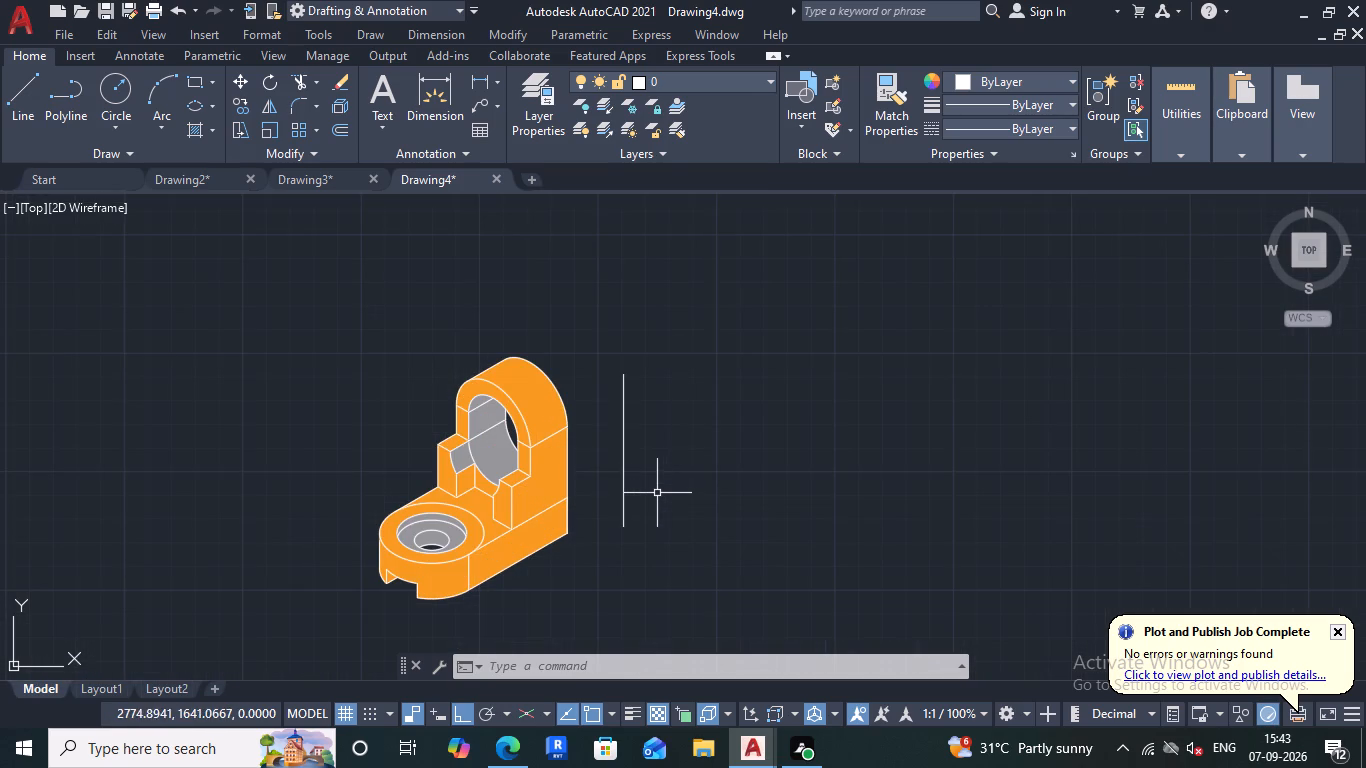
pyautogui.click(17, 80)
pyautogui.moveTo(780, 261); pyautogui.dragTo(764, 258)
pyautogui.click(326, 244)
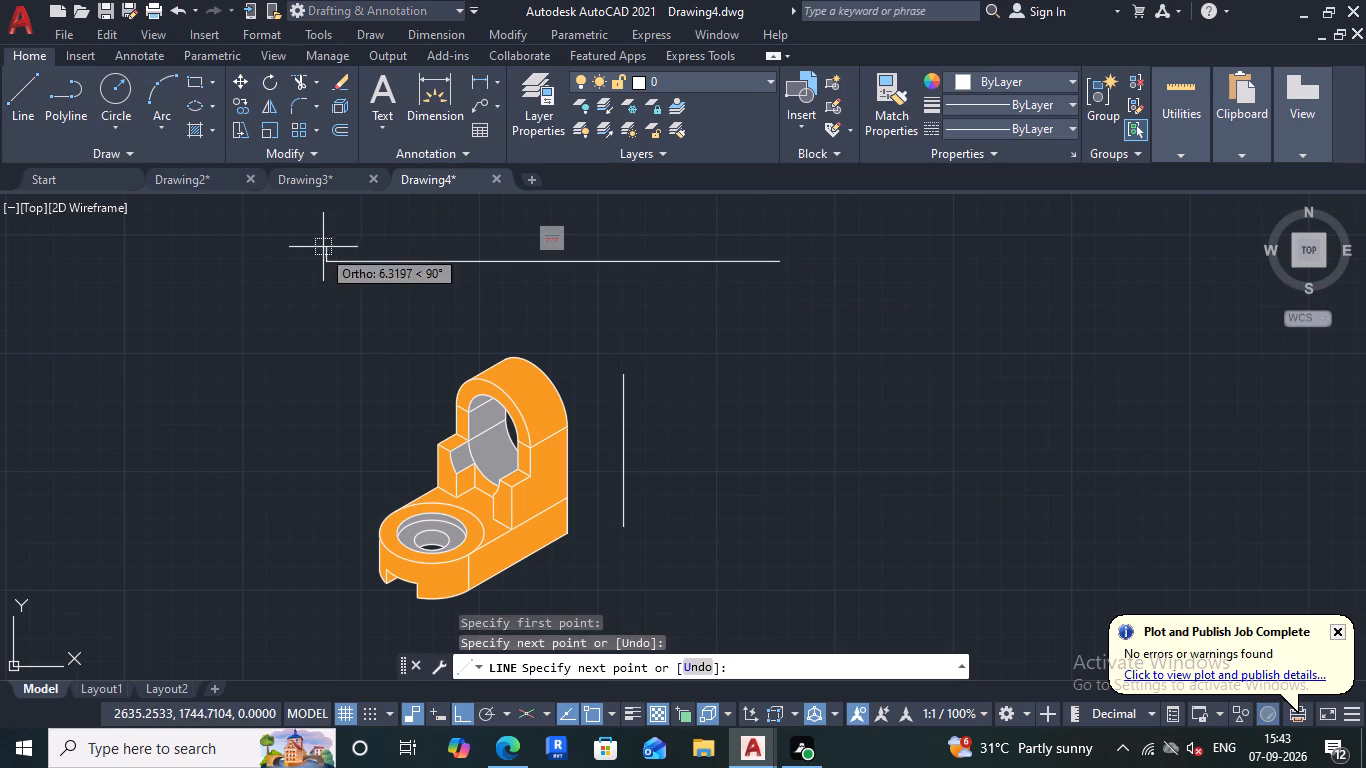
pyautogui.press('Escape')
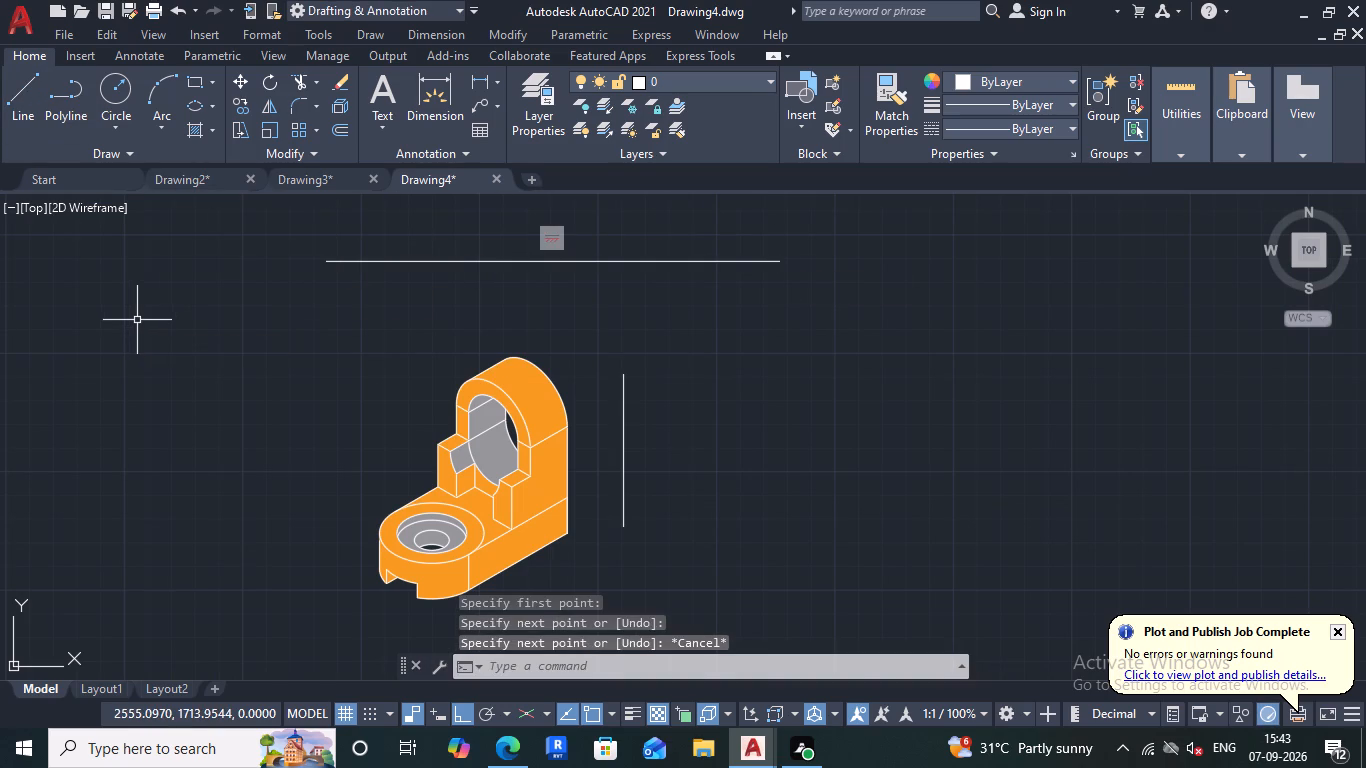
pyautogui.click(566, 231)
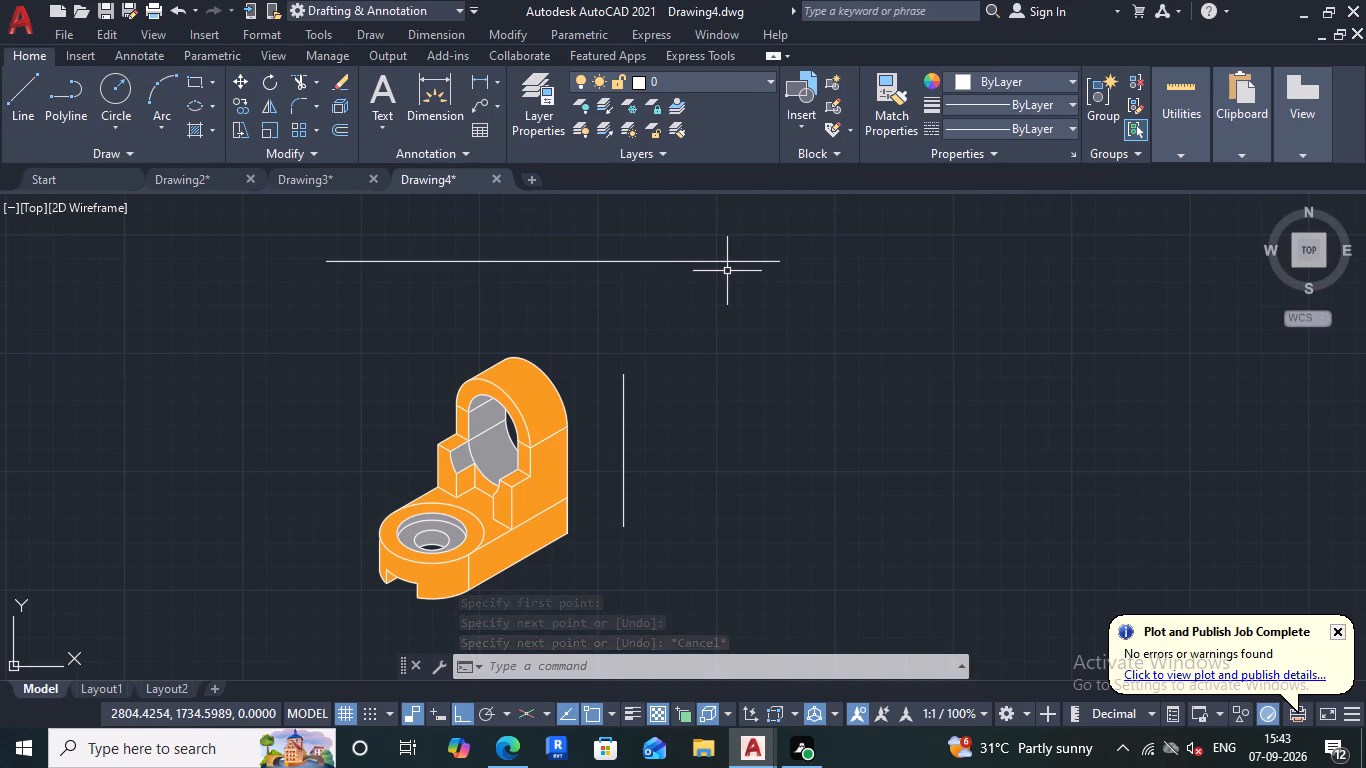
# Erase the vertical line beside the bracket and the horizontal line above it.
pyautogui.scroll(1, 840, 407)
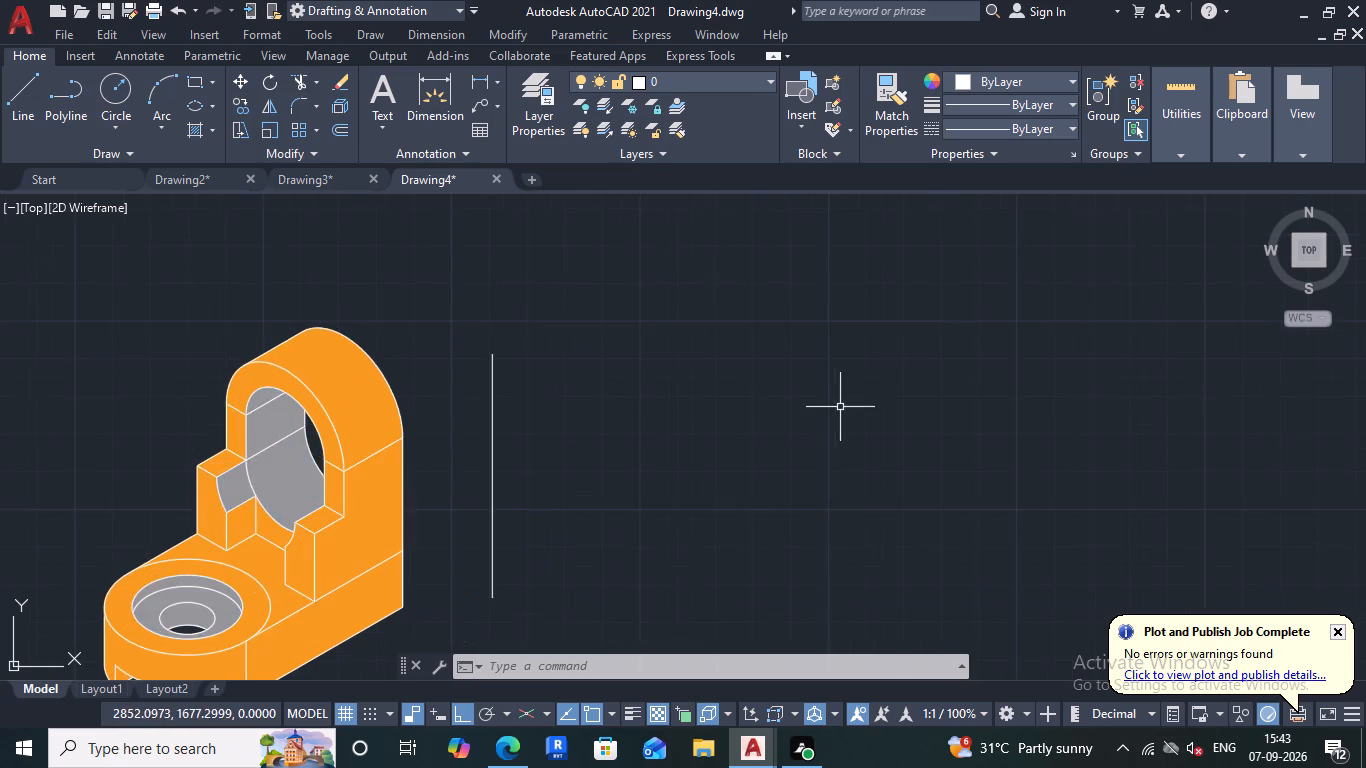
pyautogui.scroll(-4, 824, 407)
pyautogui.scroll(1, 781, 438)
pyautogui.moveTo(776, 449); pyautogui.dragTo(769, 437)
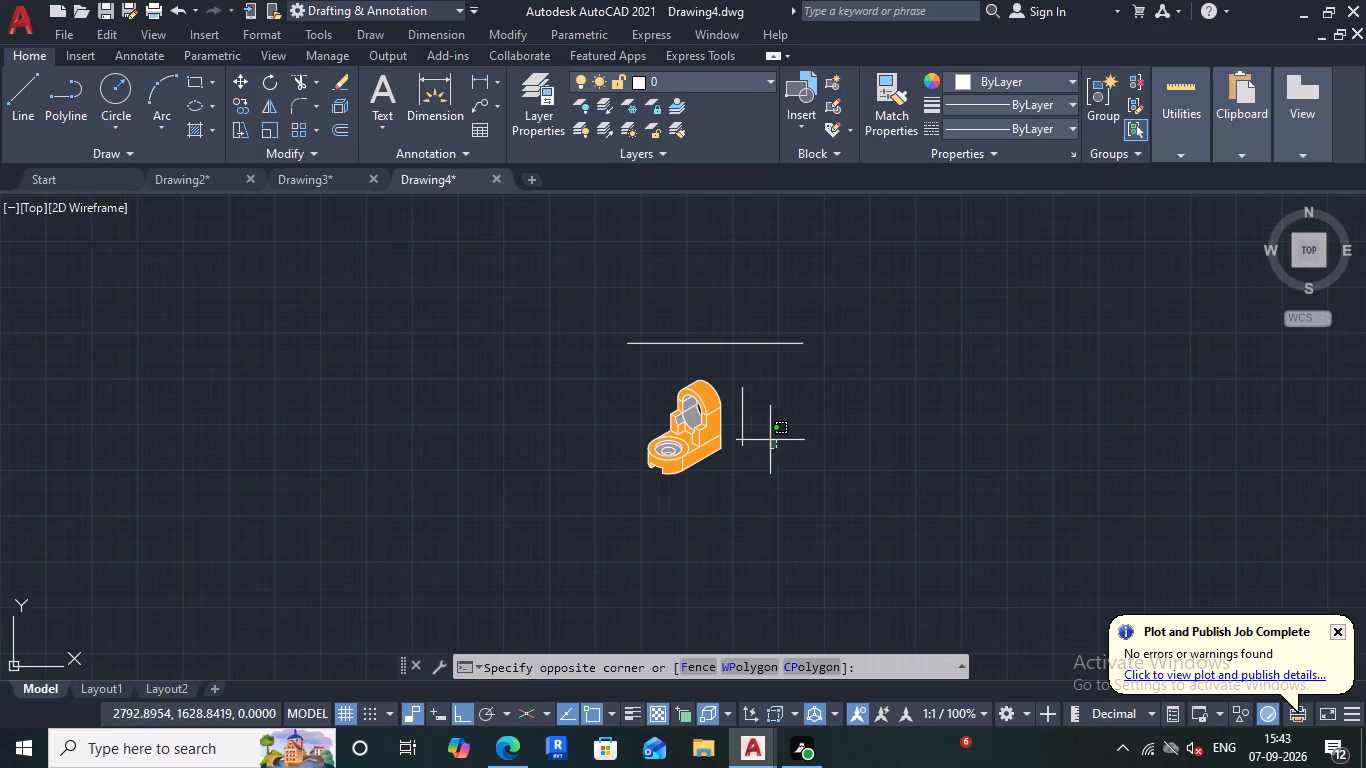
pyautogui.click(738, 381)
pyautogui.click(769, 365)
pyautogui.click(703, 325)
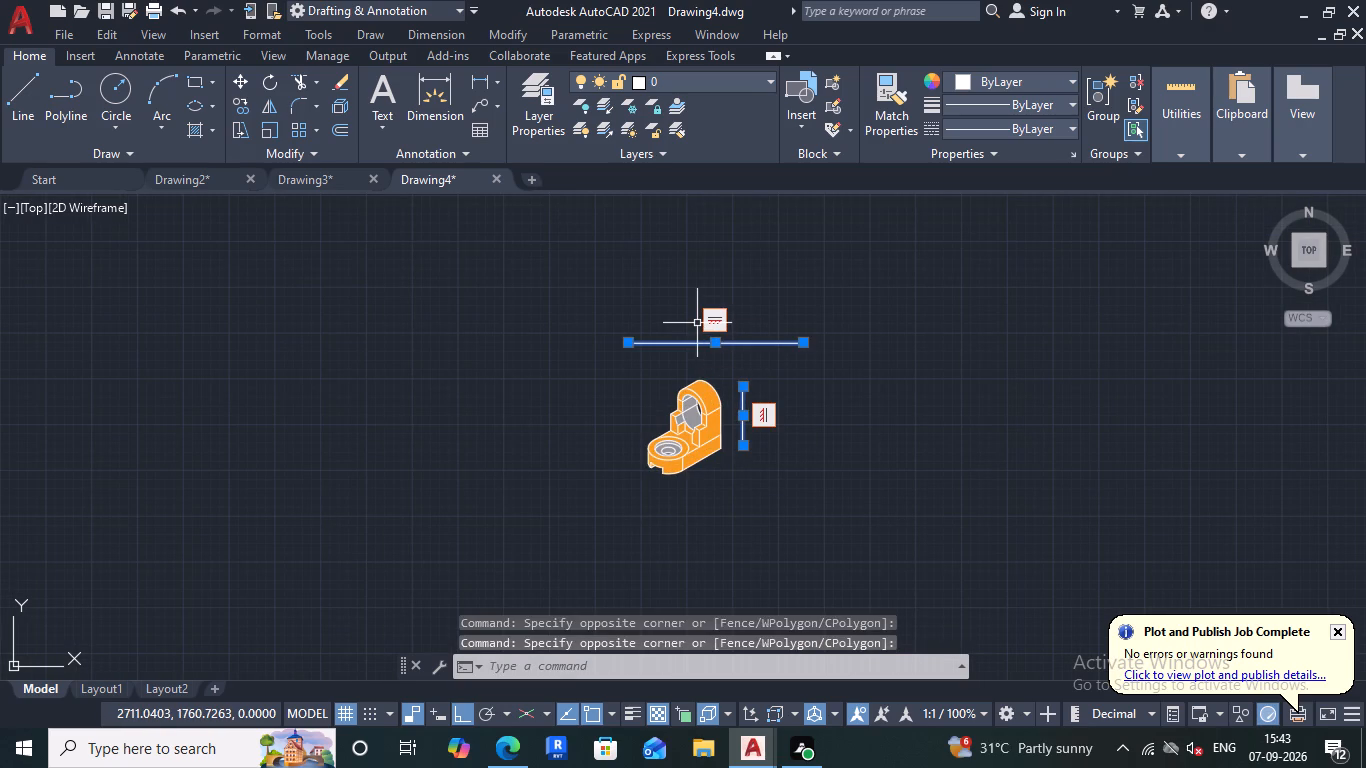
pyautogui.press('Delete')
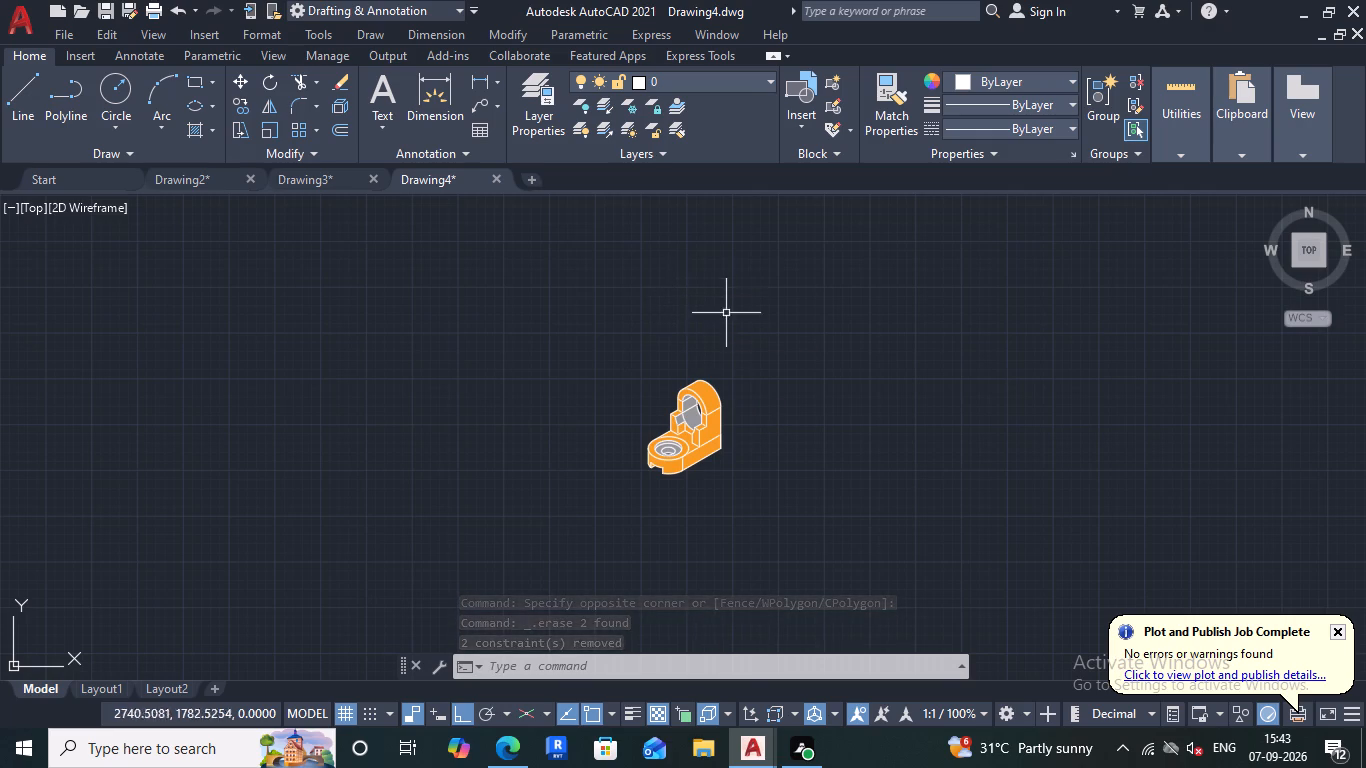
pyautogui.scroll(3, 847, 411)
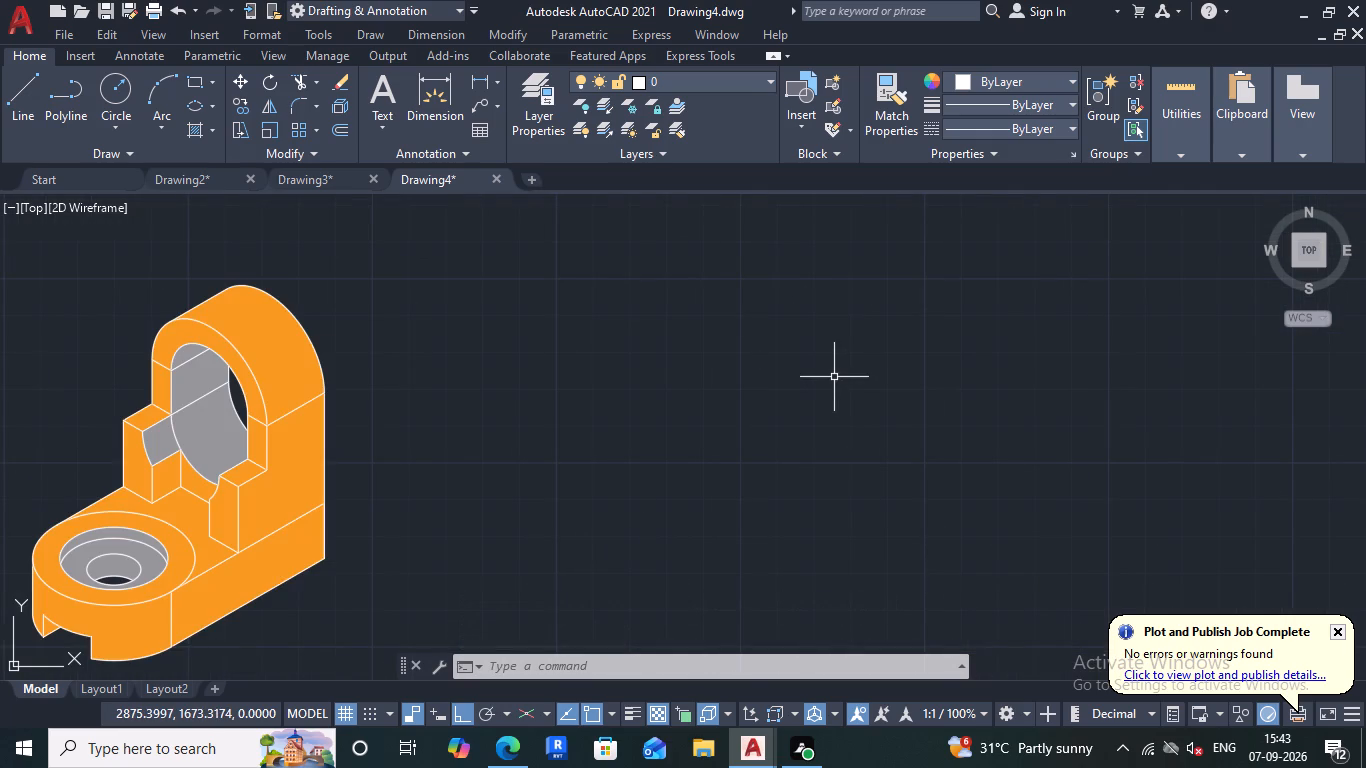
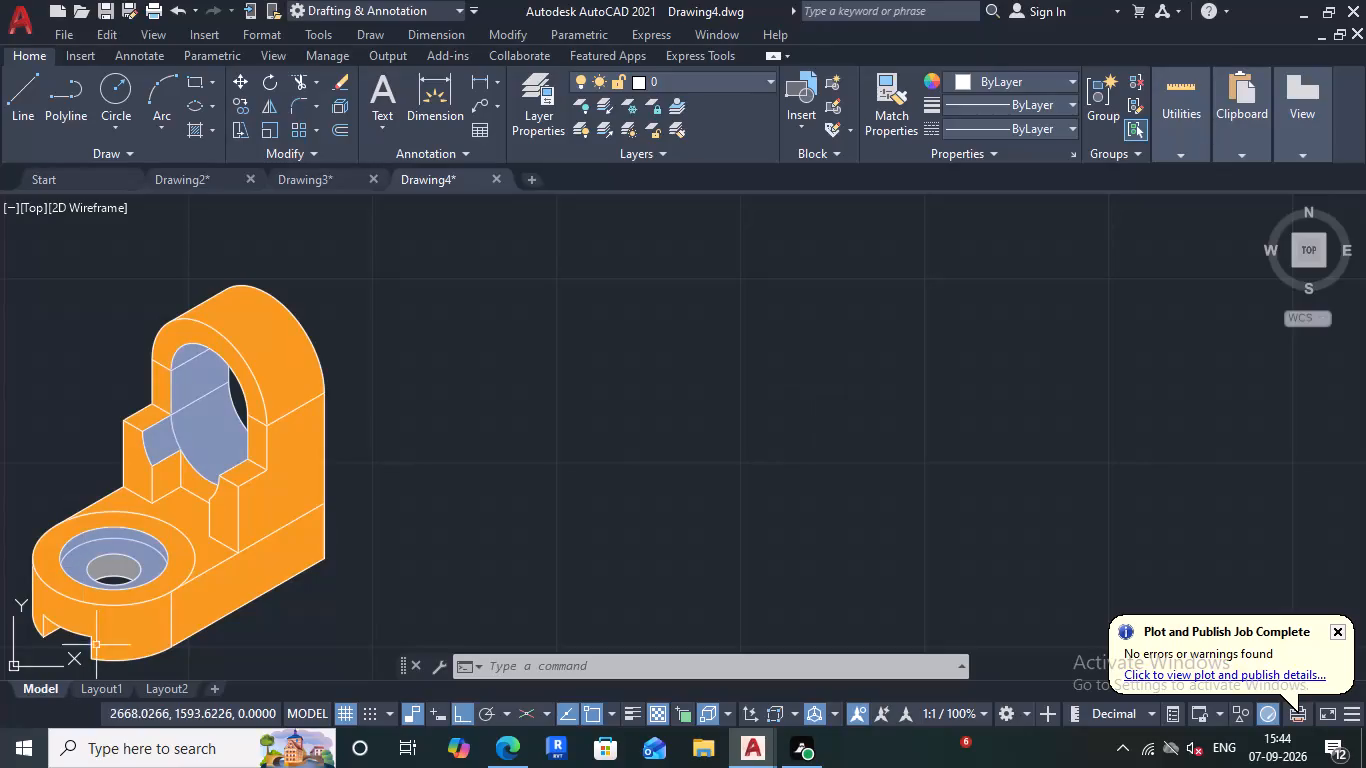
# Draw a line starting with a short horizontal segment running leftward in the empty area to the right of the isometric bracket.
pyautogui.click(21, 99)
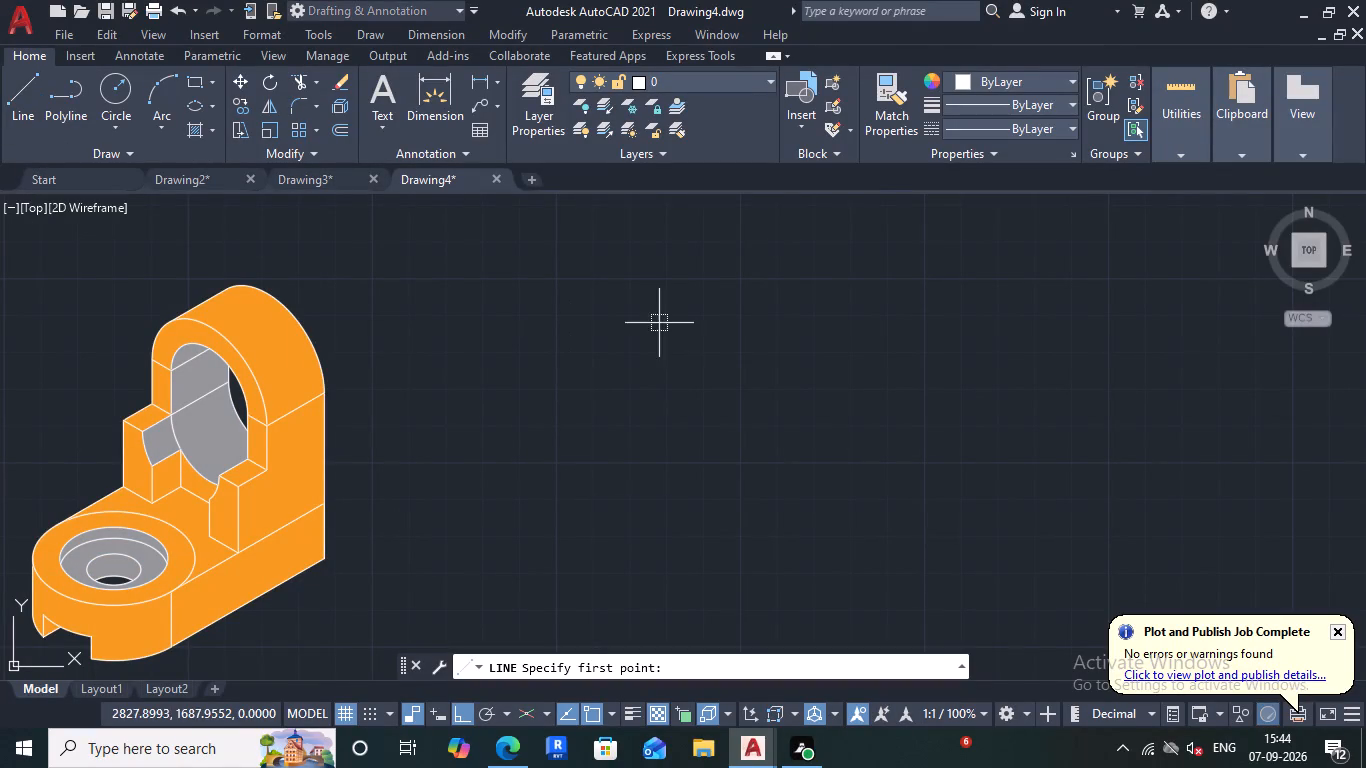
pyautogui.click(685, 322)
pyautogui.click(560, 390)
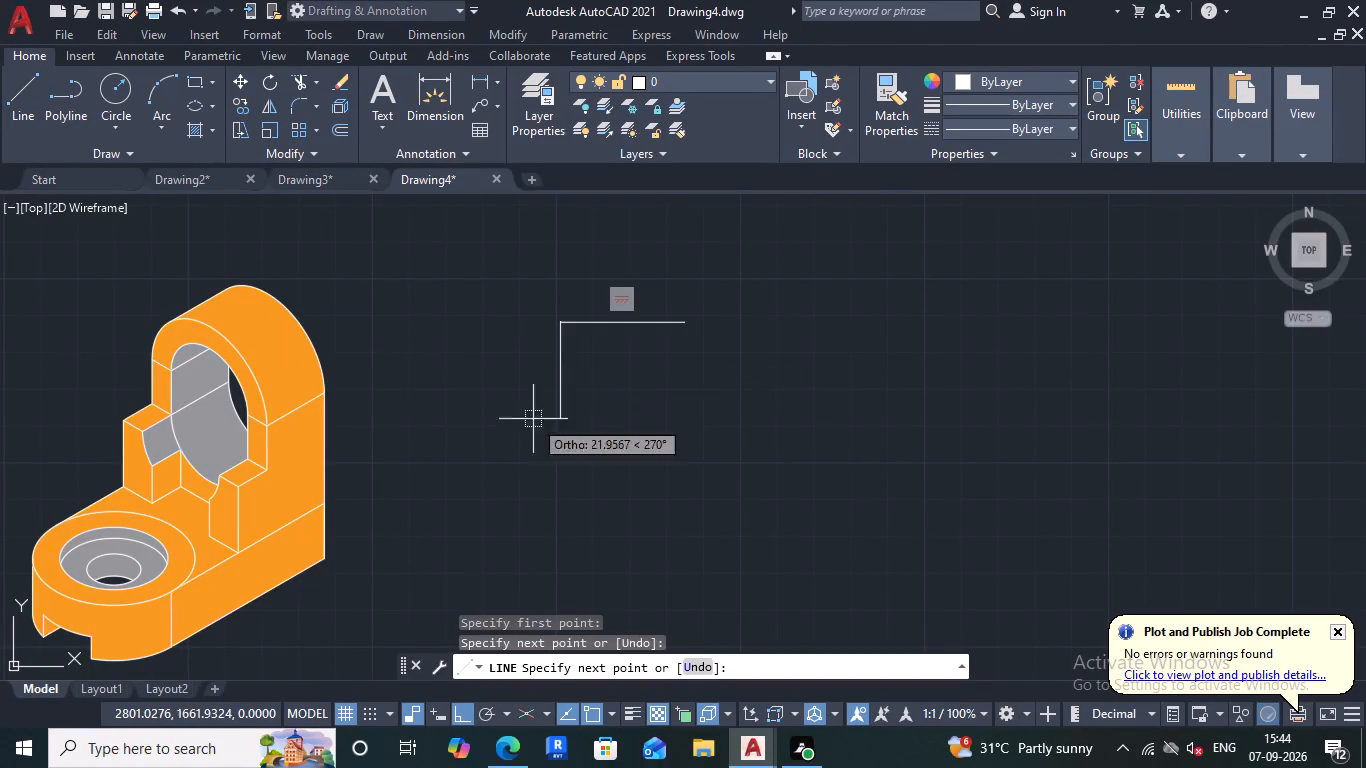
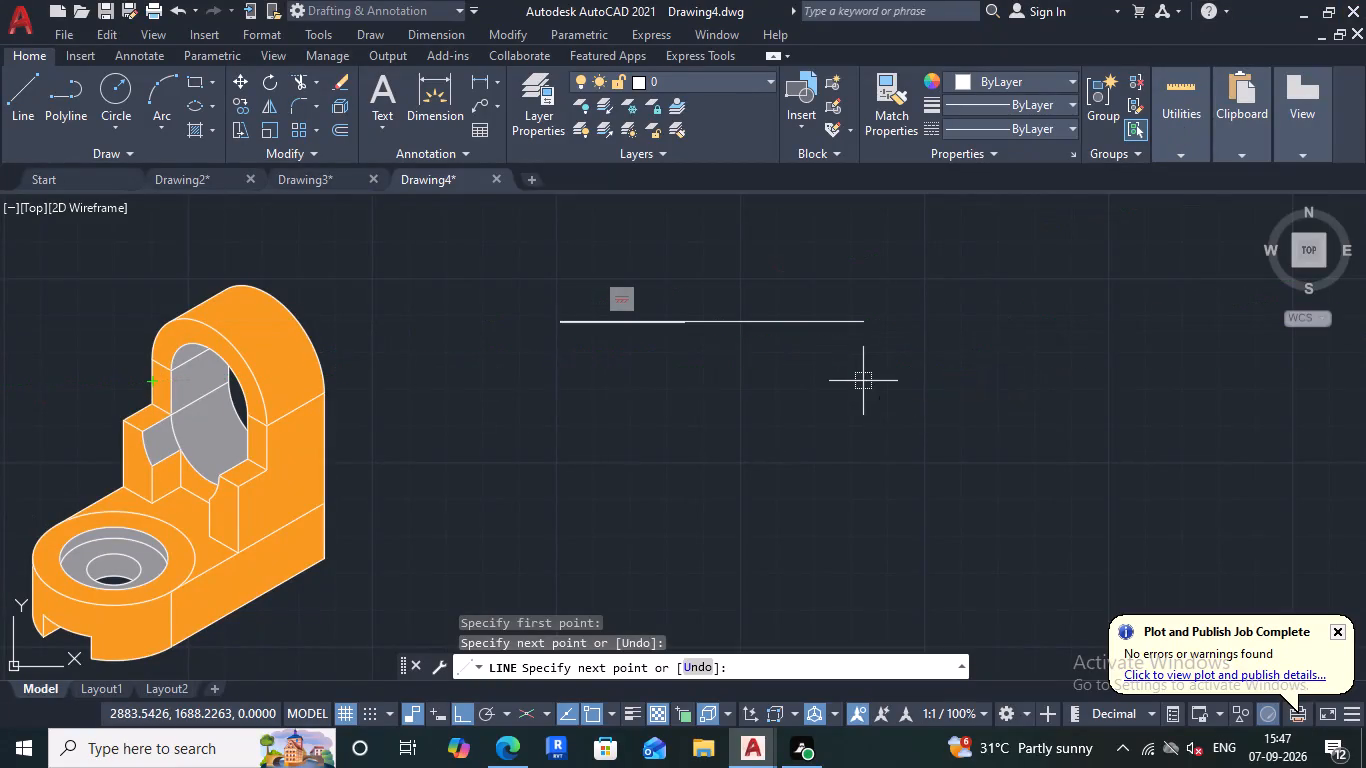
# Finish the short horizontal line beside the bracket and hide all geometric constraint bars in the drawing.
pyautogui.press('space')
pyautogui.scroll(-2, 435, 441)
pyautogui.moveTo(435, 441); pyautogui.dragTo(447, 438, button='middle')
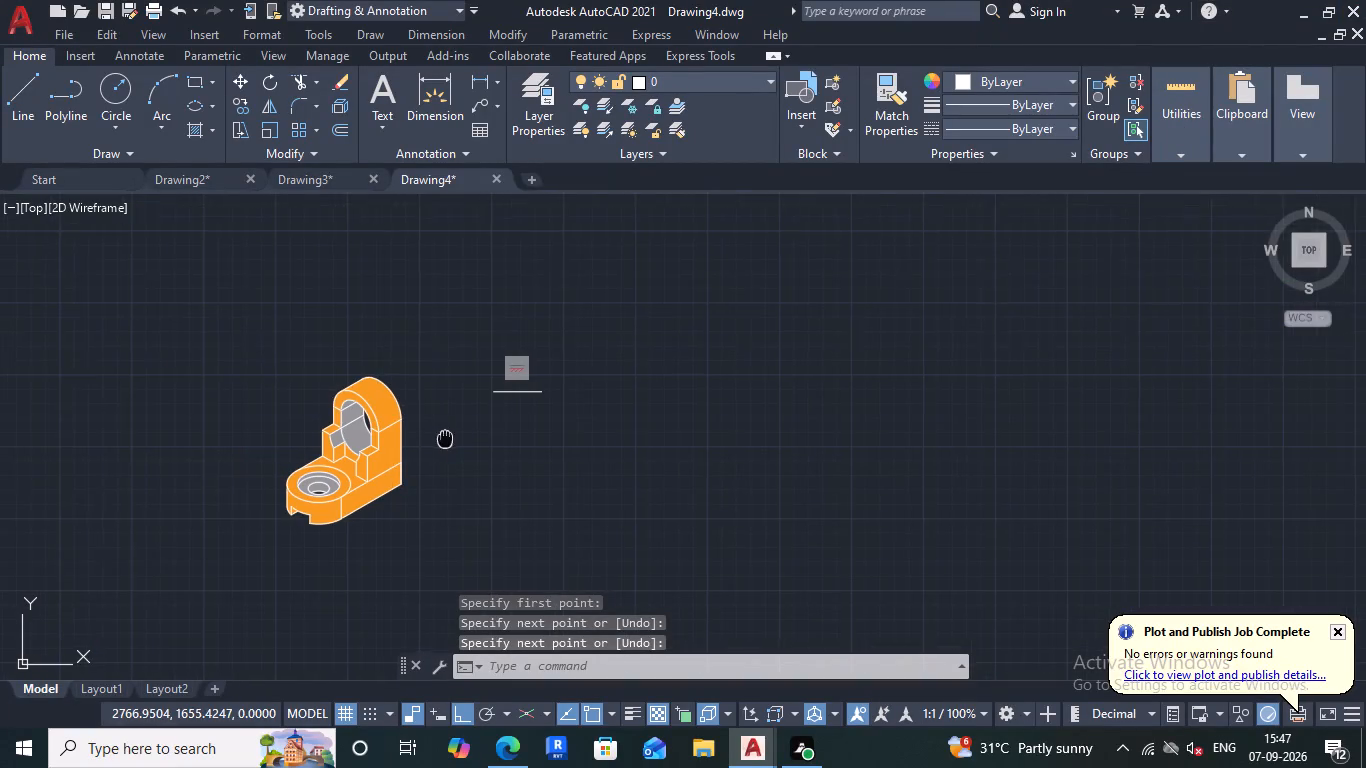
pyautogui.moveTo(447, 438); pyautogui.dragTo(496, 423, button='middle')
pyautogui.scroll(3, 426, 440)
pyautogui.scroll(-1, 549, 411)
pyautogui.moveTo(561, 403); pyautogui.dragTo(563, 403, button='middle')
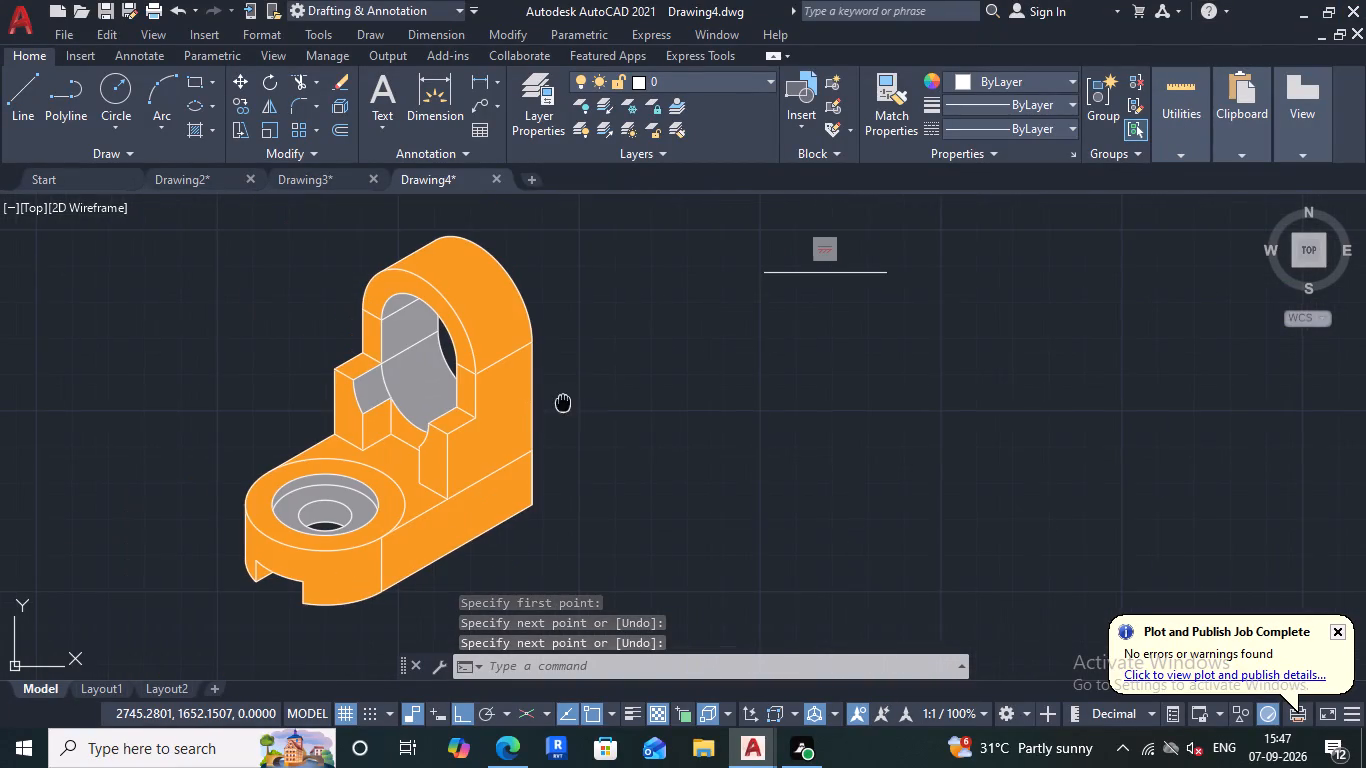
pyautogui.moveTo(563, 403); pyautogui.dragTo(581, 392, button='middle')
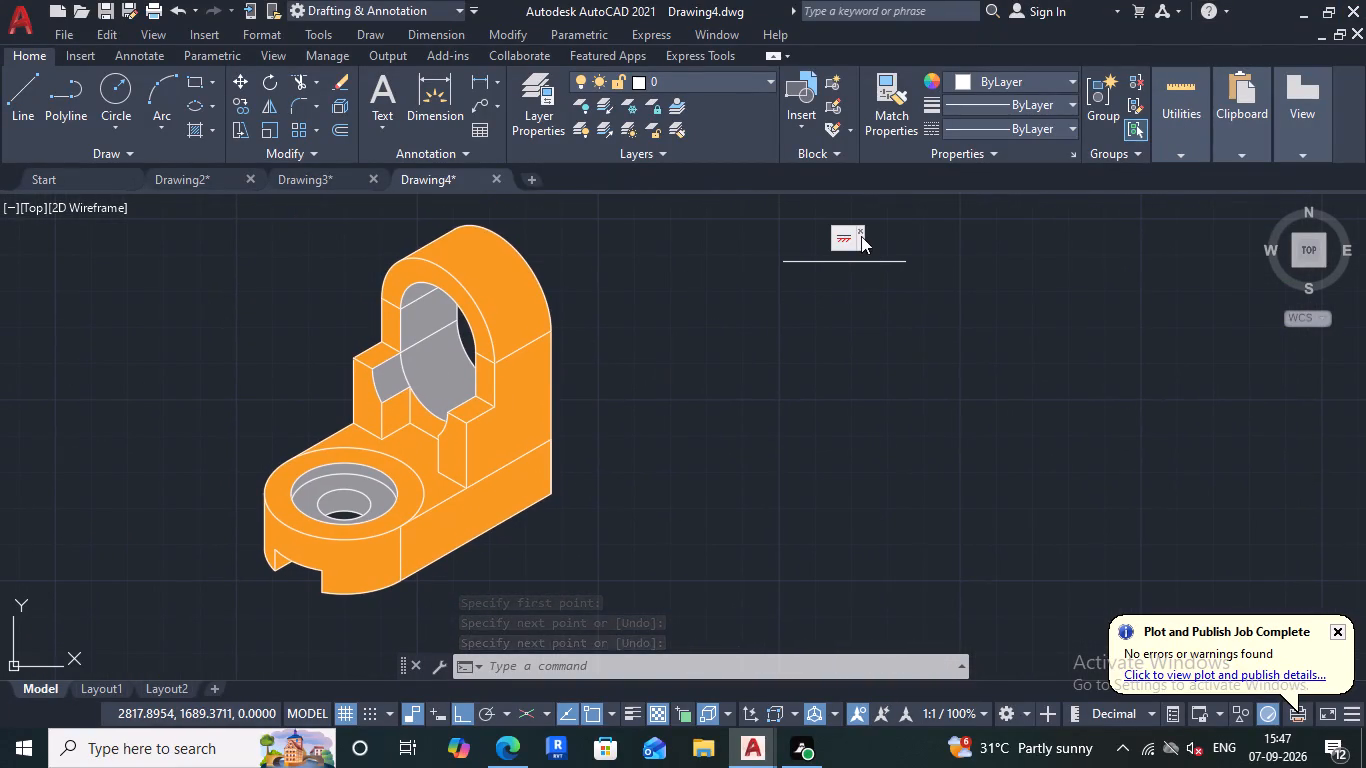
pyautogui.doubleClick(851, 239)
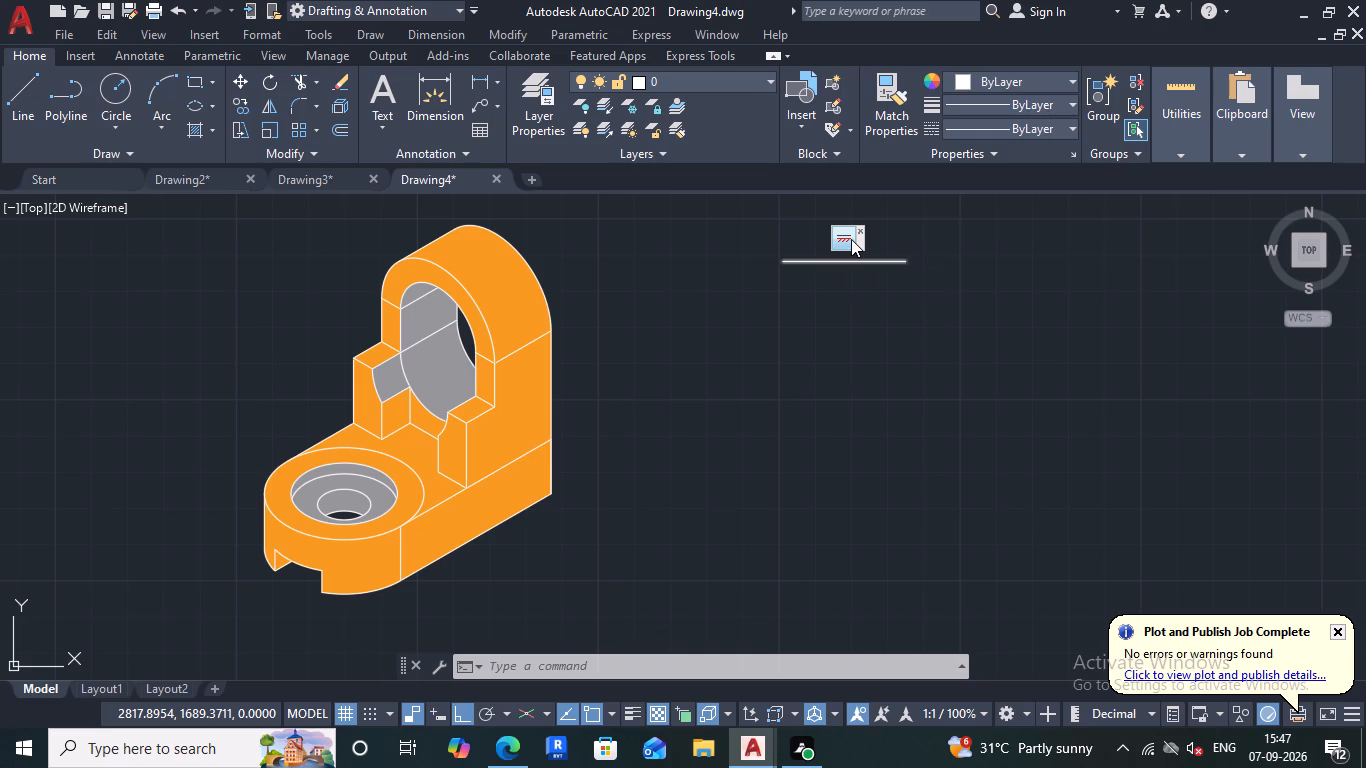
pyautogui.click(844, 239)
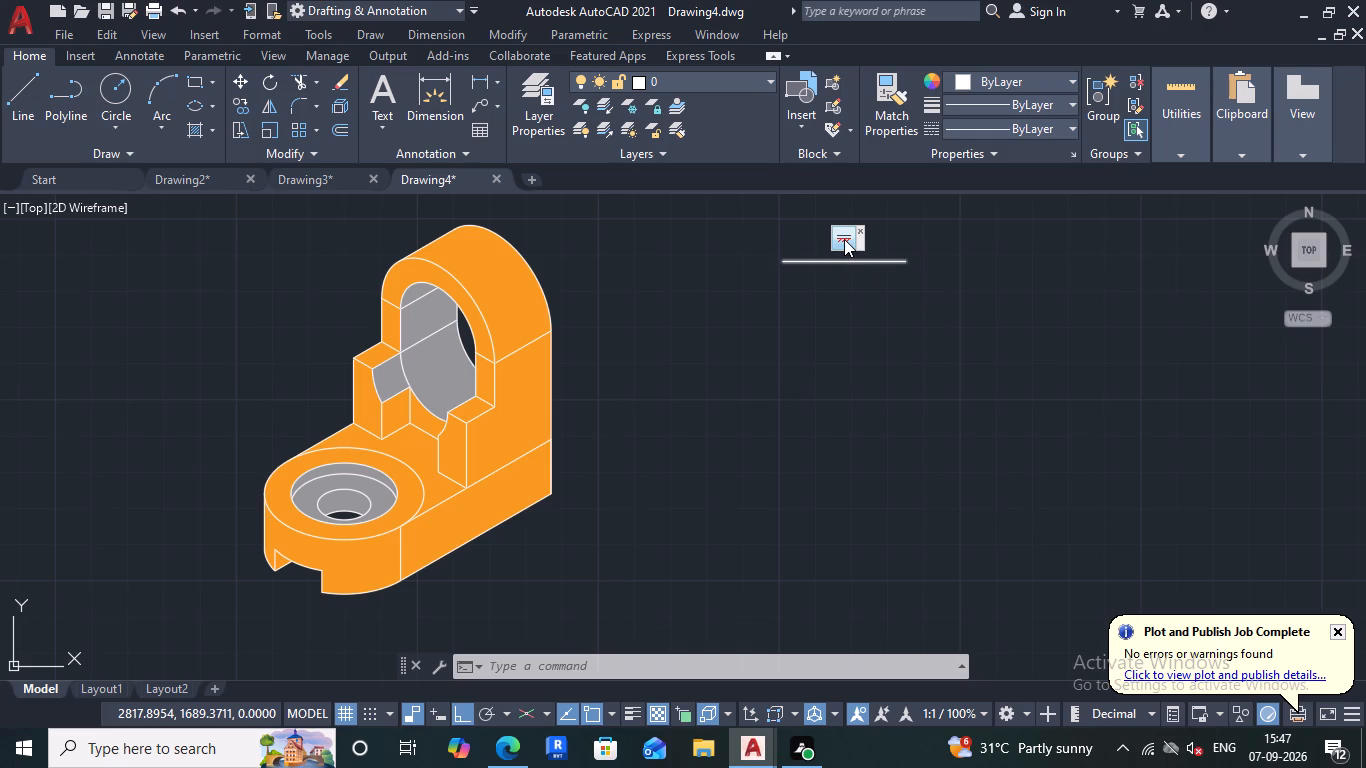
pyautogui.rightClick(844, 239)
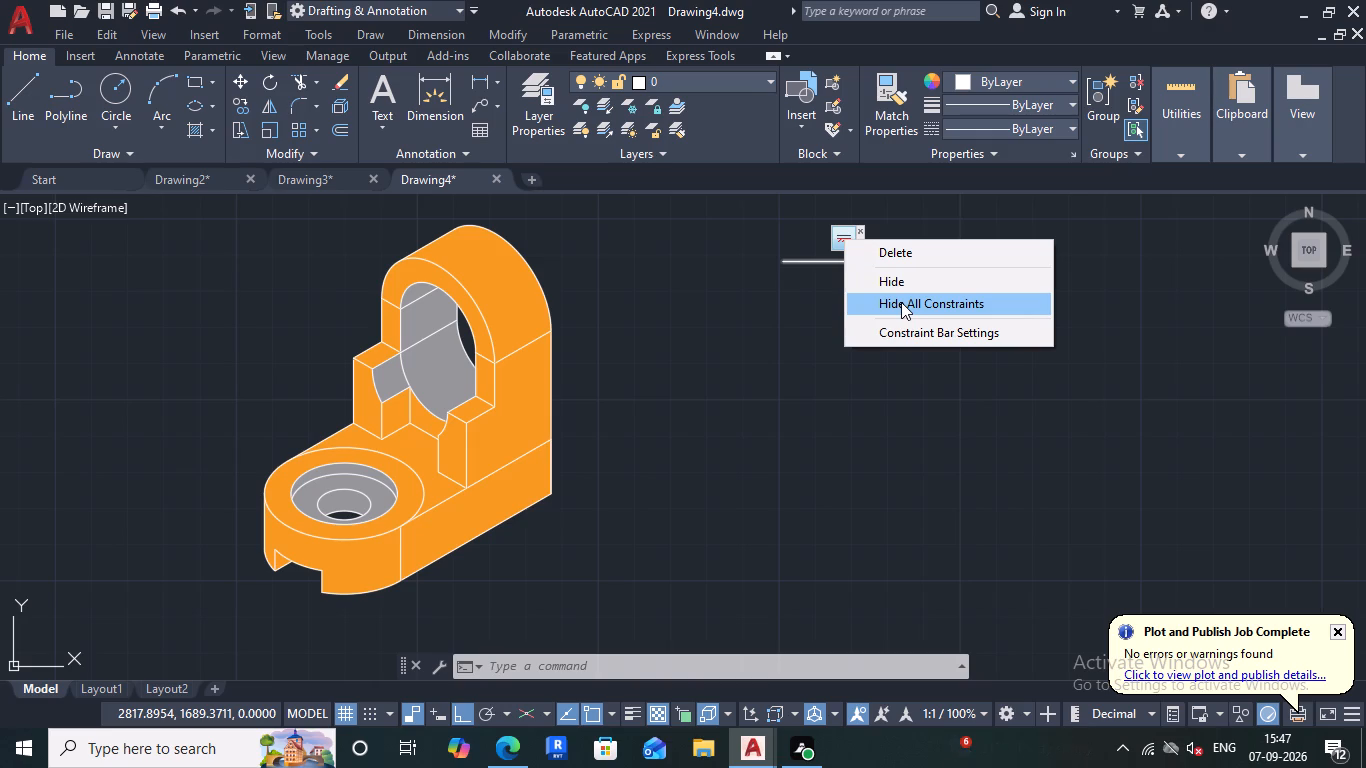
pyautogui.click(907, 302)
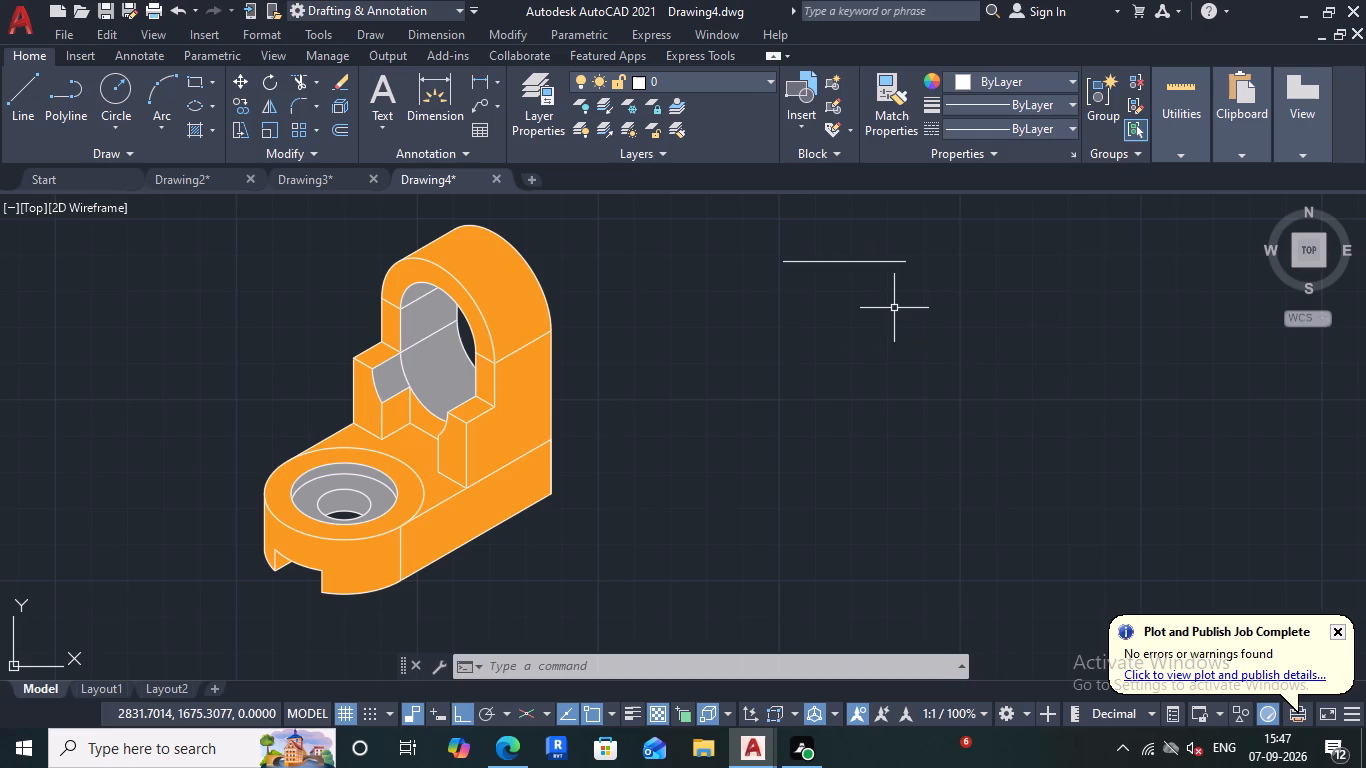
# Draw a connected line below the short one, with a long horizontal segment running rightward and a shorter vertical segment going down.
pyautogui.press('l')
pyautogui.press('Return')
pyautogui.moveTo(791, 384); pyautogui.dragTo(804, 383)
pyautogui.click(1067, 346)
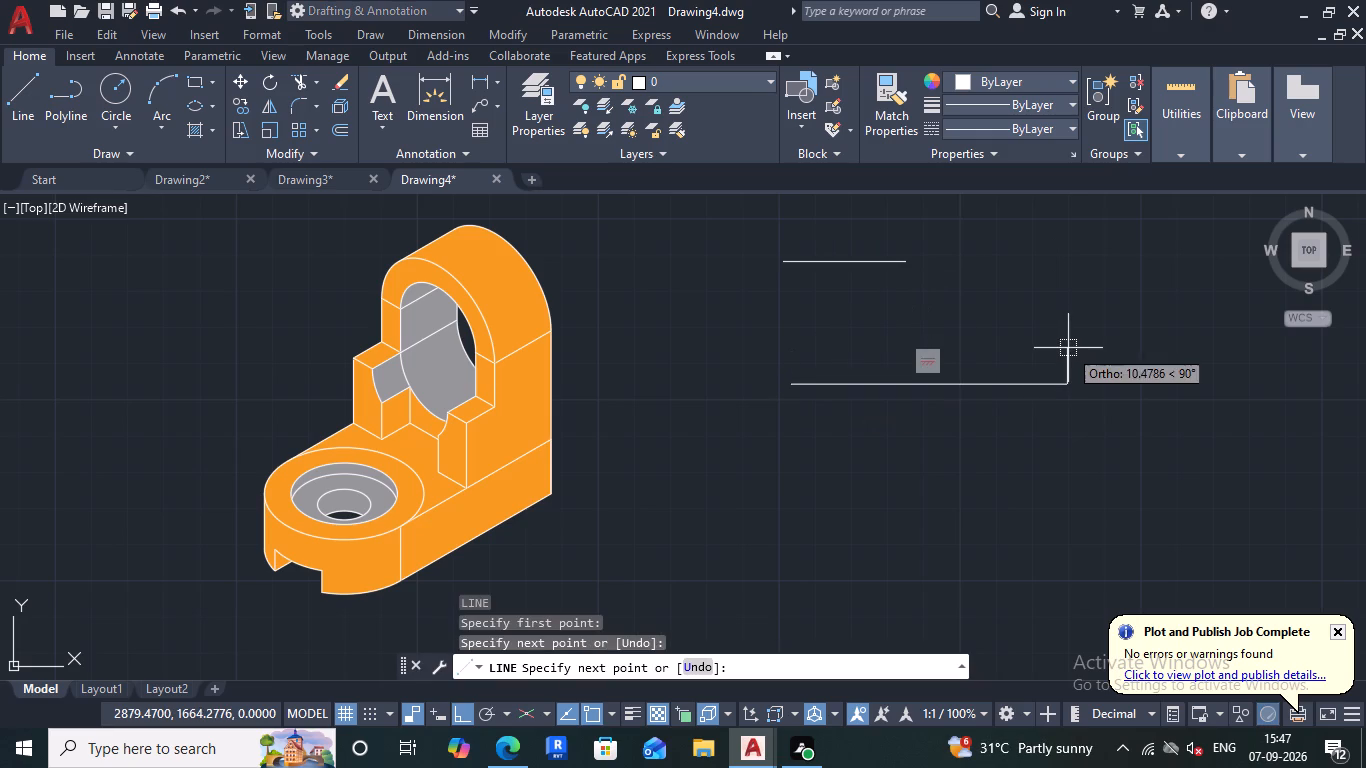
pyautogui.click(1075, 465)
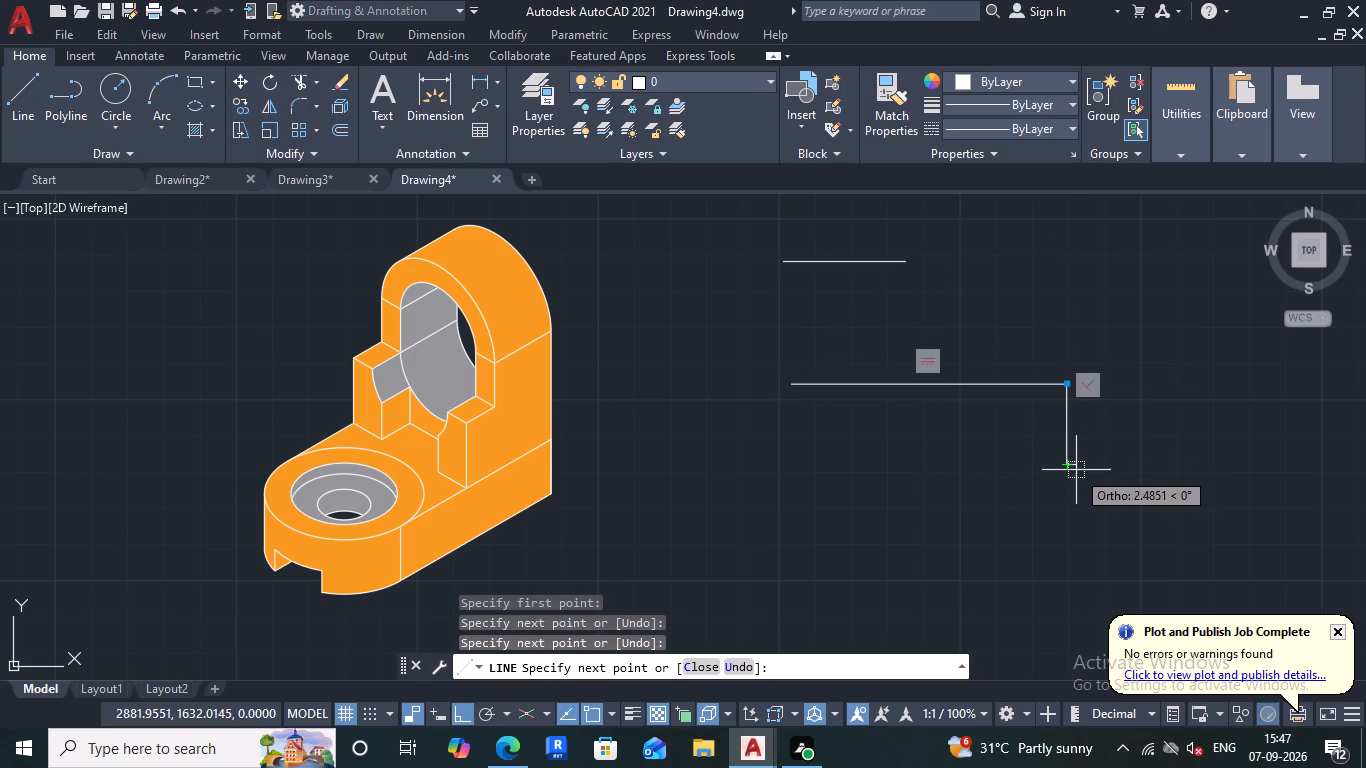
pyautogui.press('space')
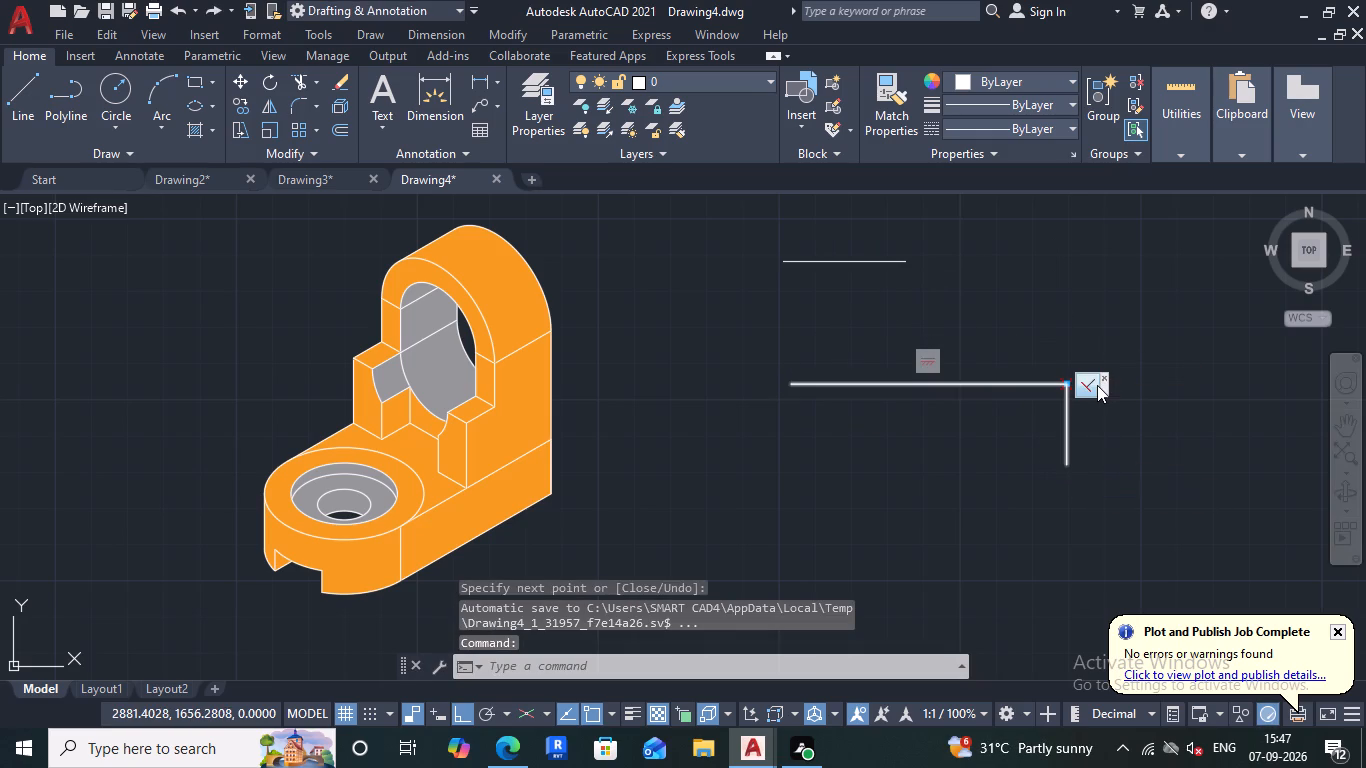
# In the constraint settings, turn off showing constraint bars after applying constraints and when objects are selected, with all constraint types selected.
pyautogui.click(920, 365)
pyautogui.rightClick(920, 364)
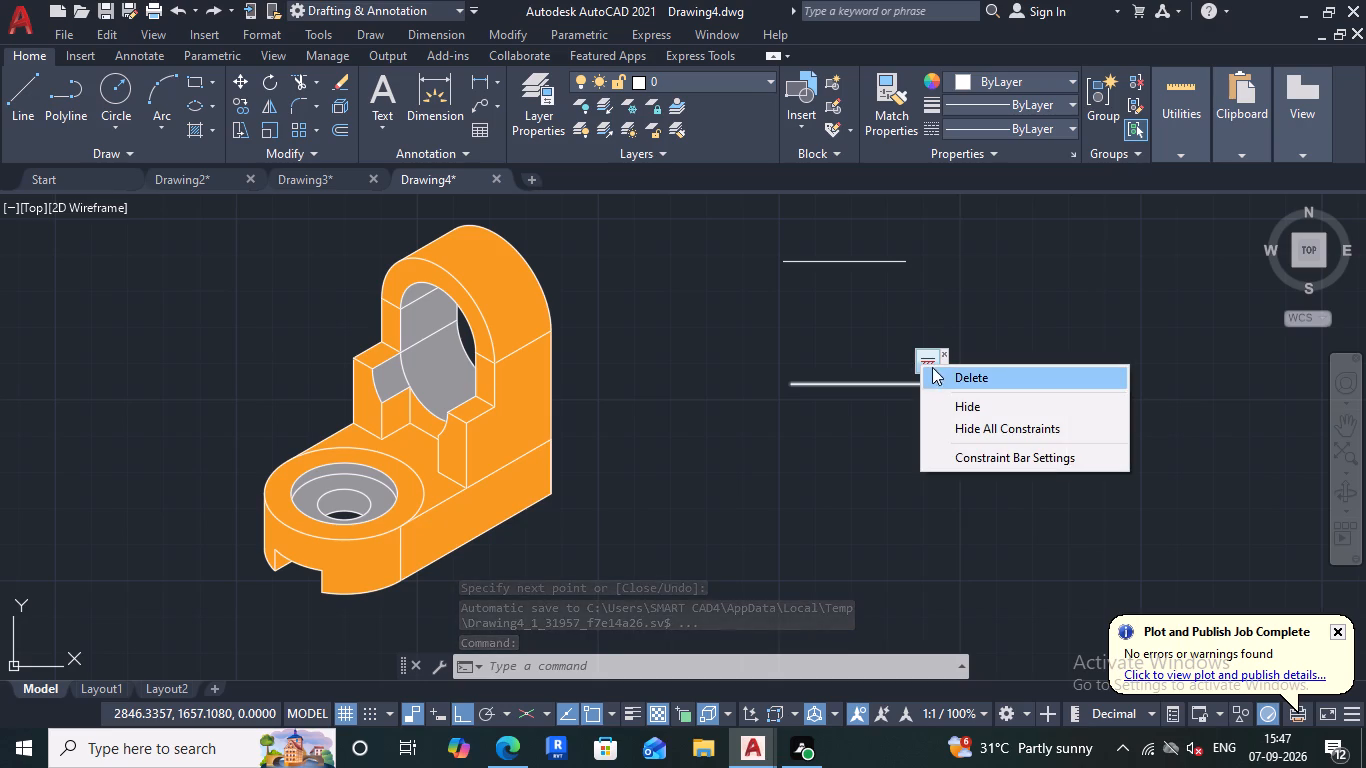
pyautogui.click(998, 463)
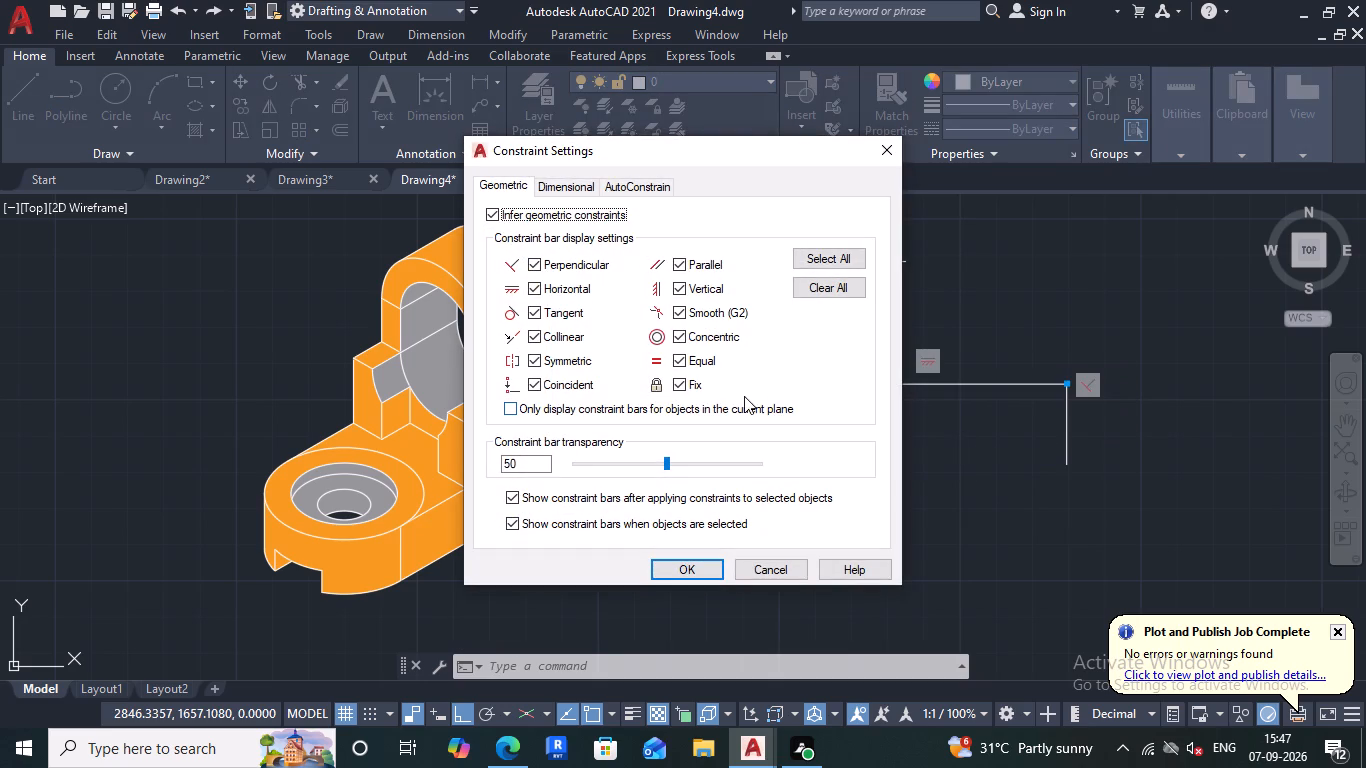
pyautogui.click(809, 287)
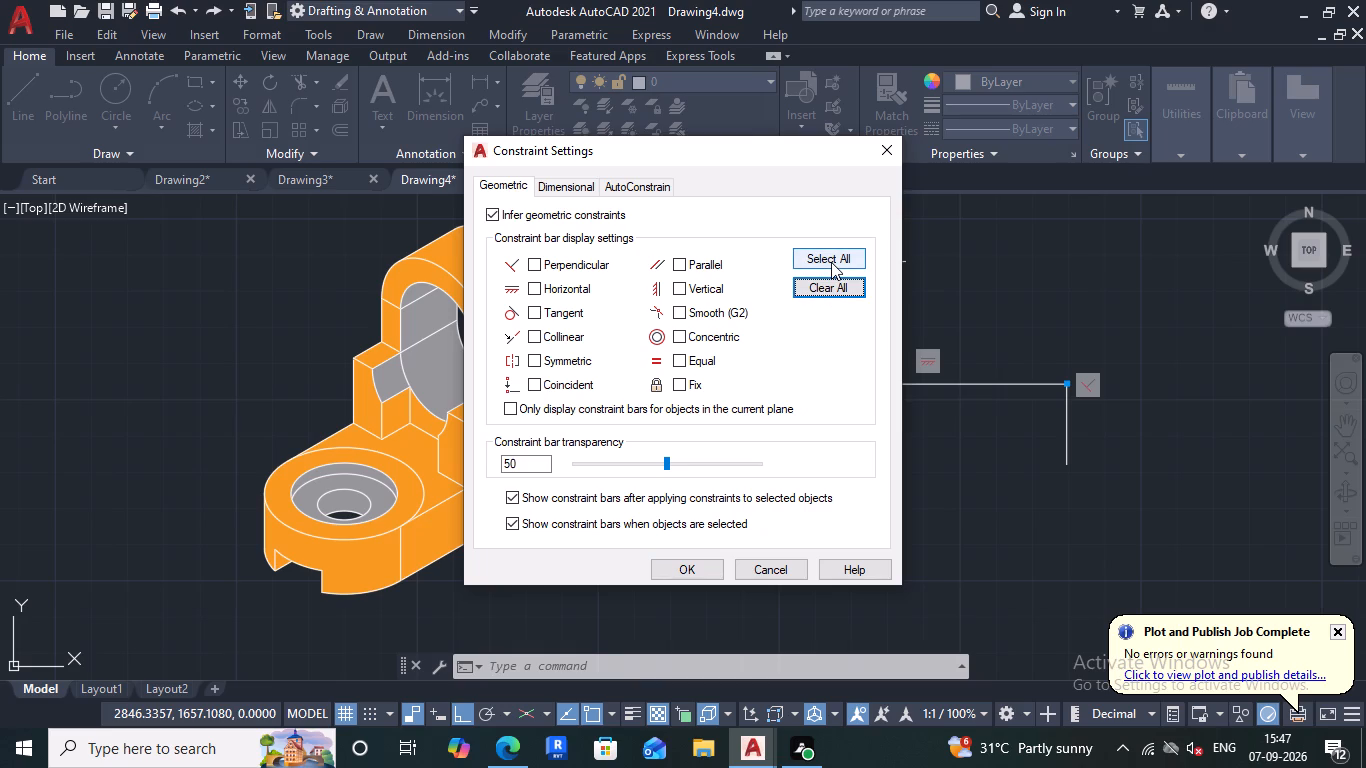
pyautogui.click(686, 562)
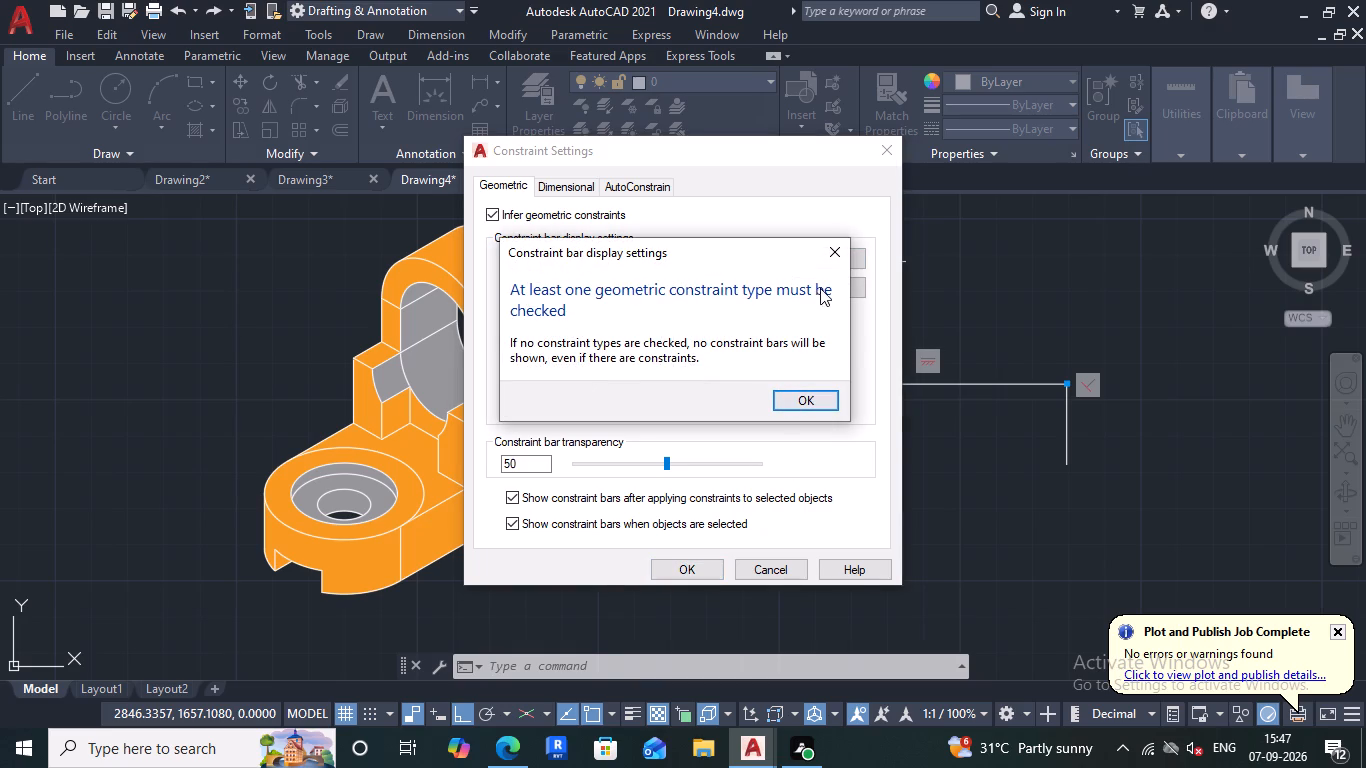
pyautogui.click(808, 399)
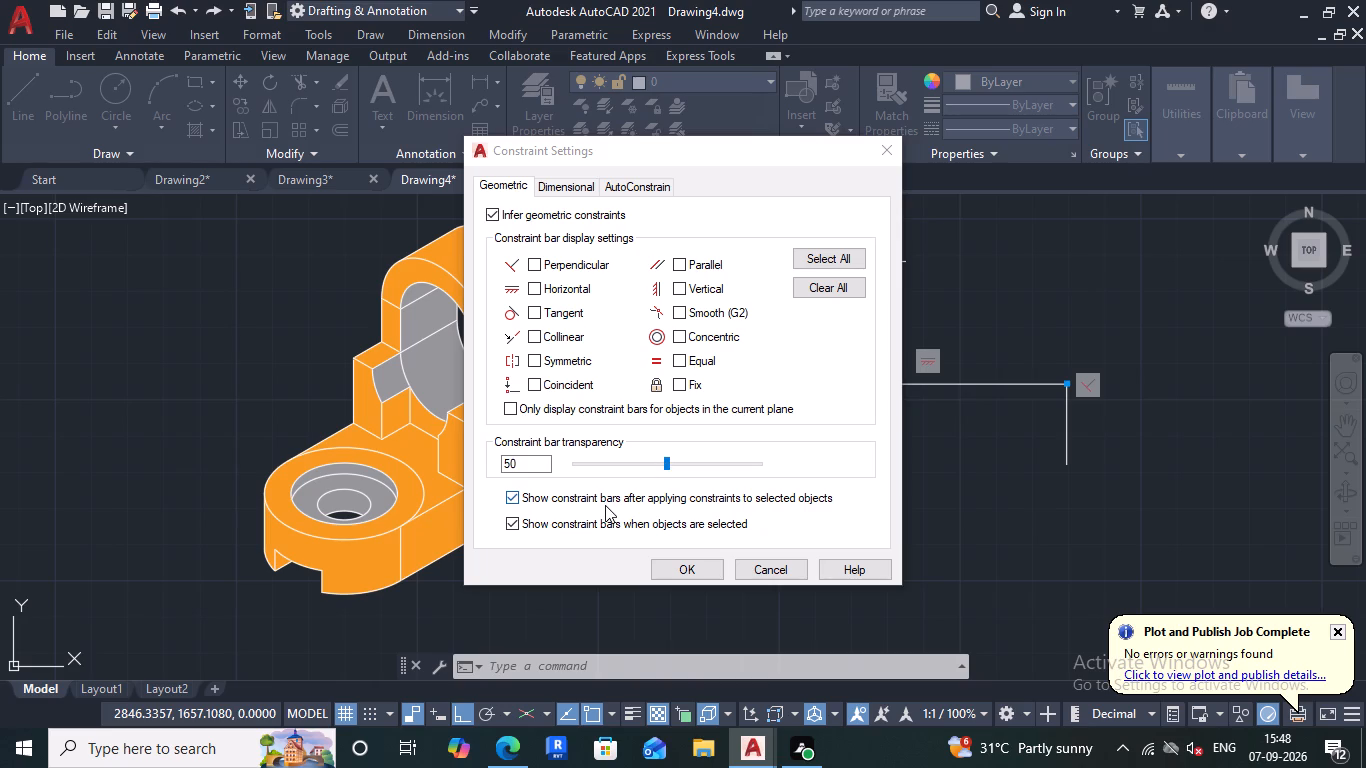
pyautogui.click(513, 496)
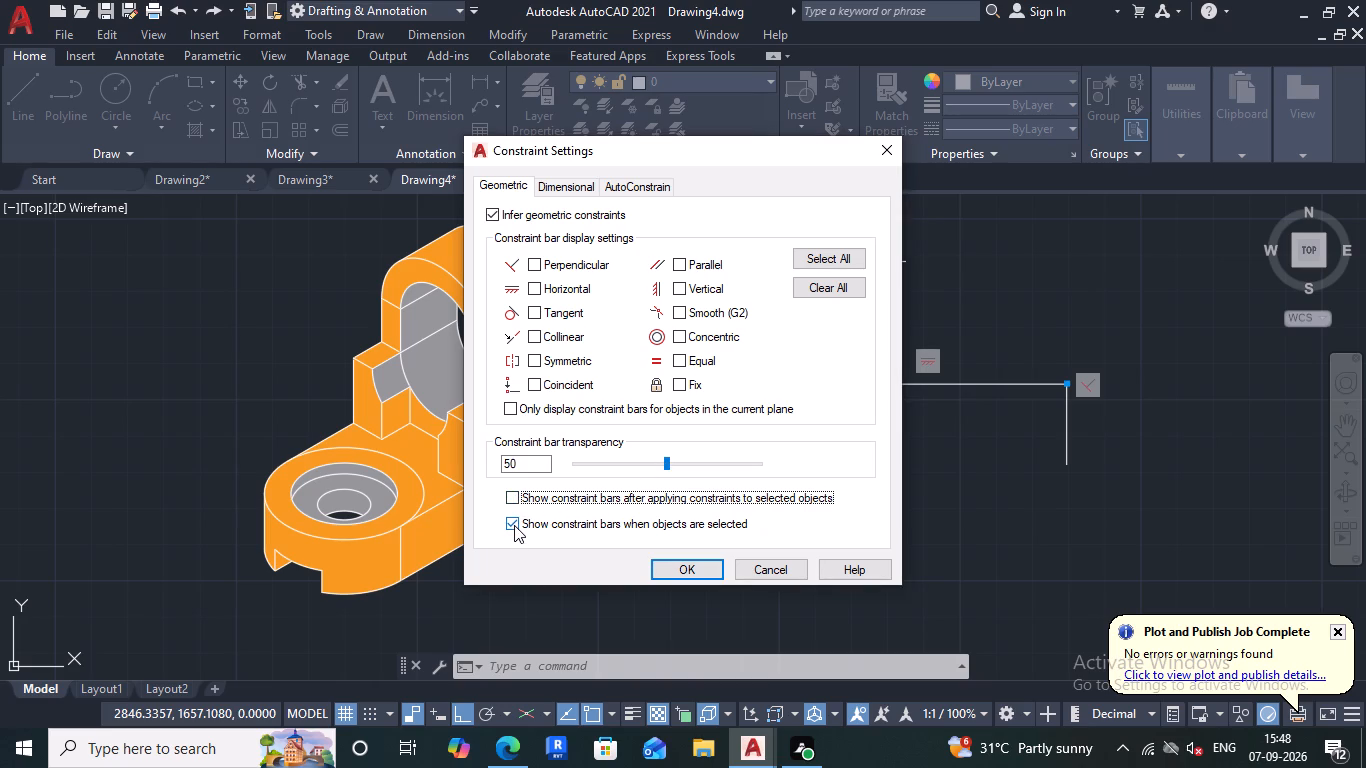
pyautogui.click(514, 525)
pyautogui.click(825, 264)
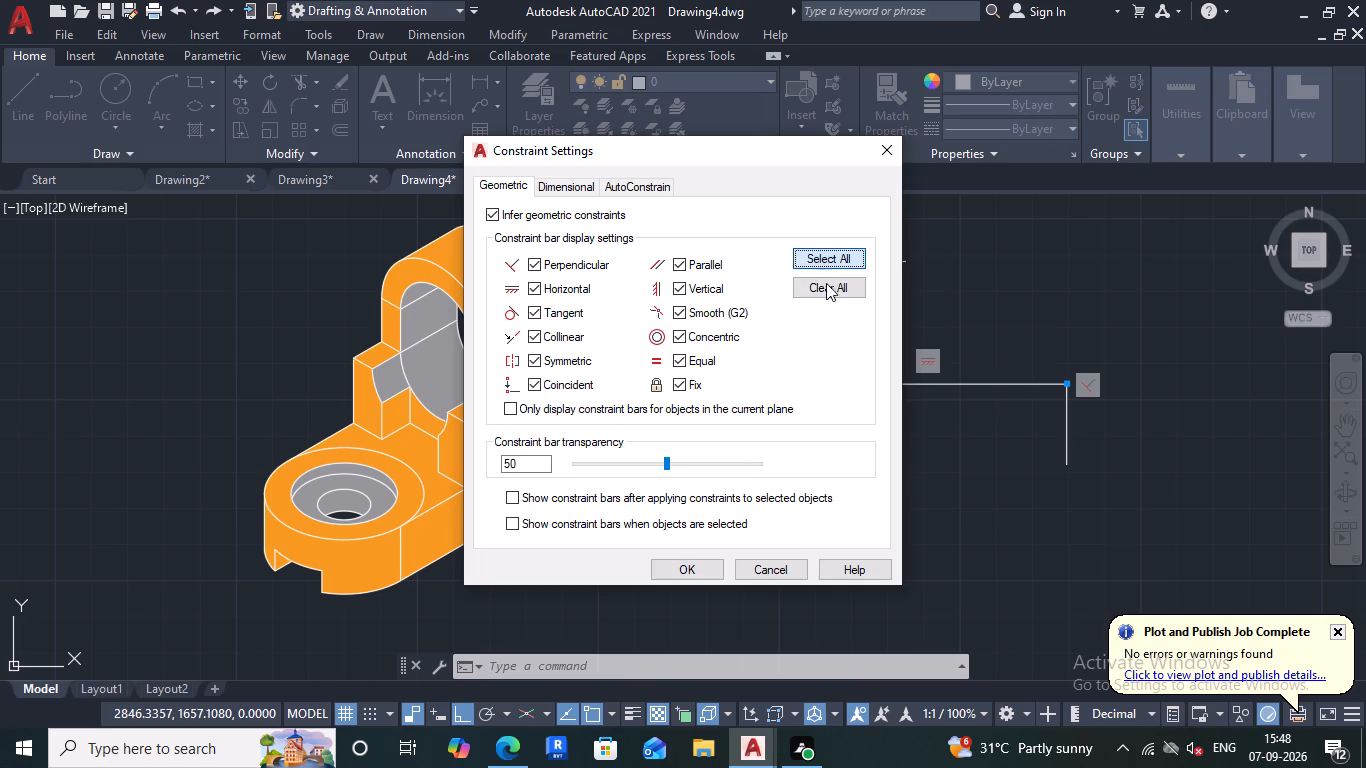
pyautogui.click(670, 571)
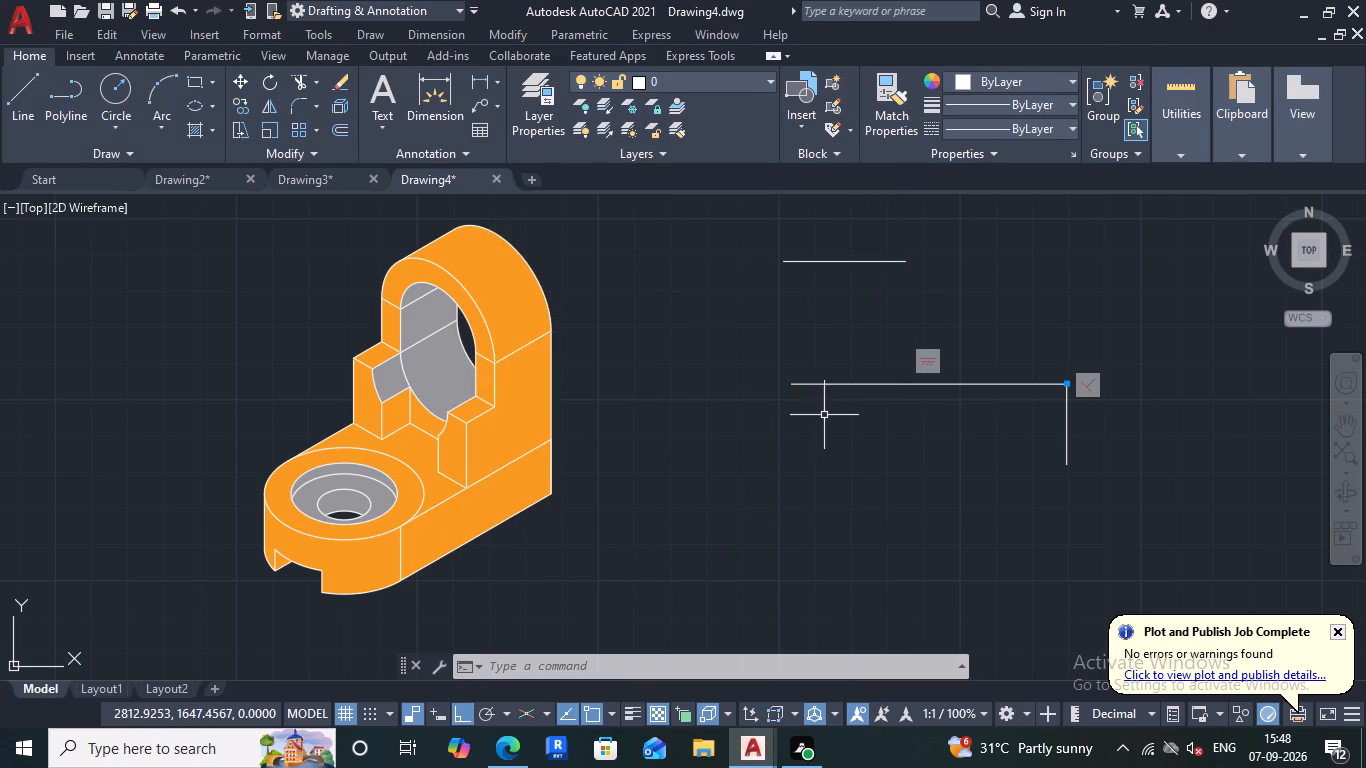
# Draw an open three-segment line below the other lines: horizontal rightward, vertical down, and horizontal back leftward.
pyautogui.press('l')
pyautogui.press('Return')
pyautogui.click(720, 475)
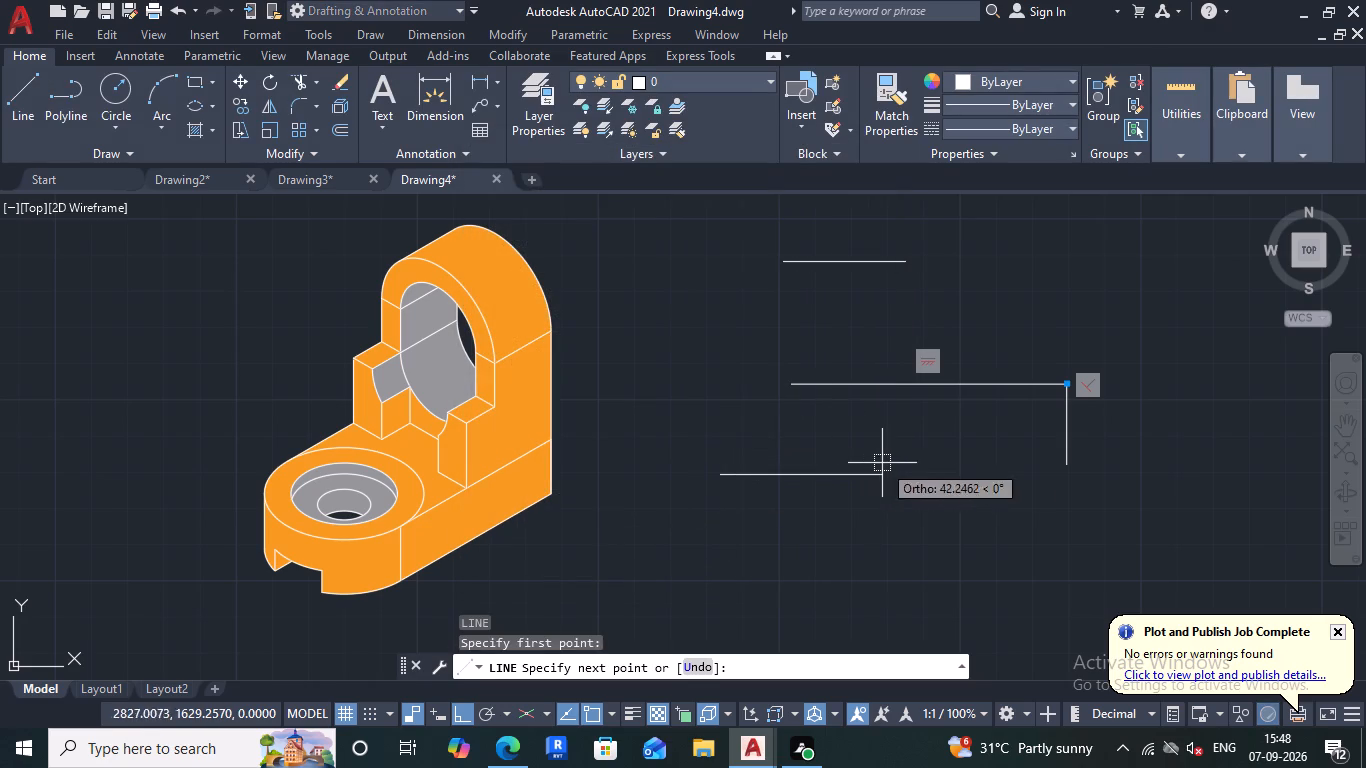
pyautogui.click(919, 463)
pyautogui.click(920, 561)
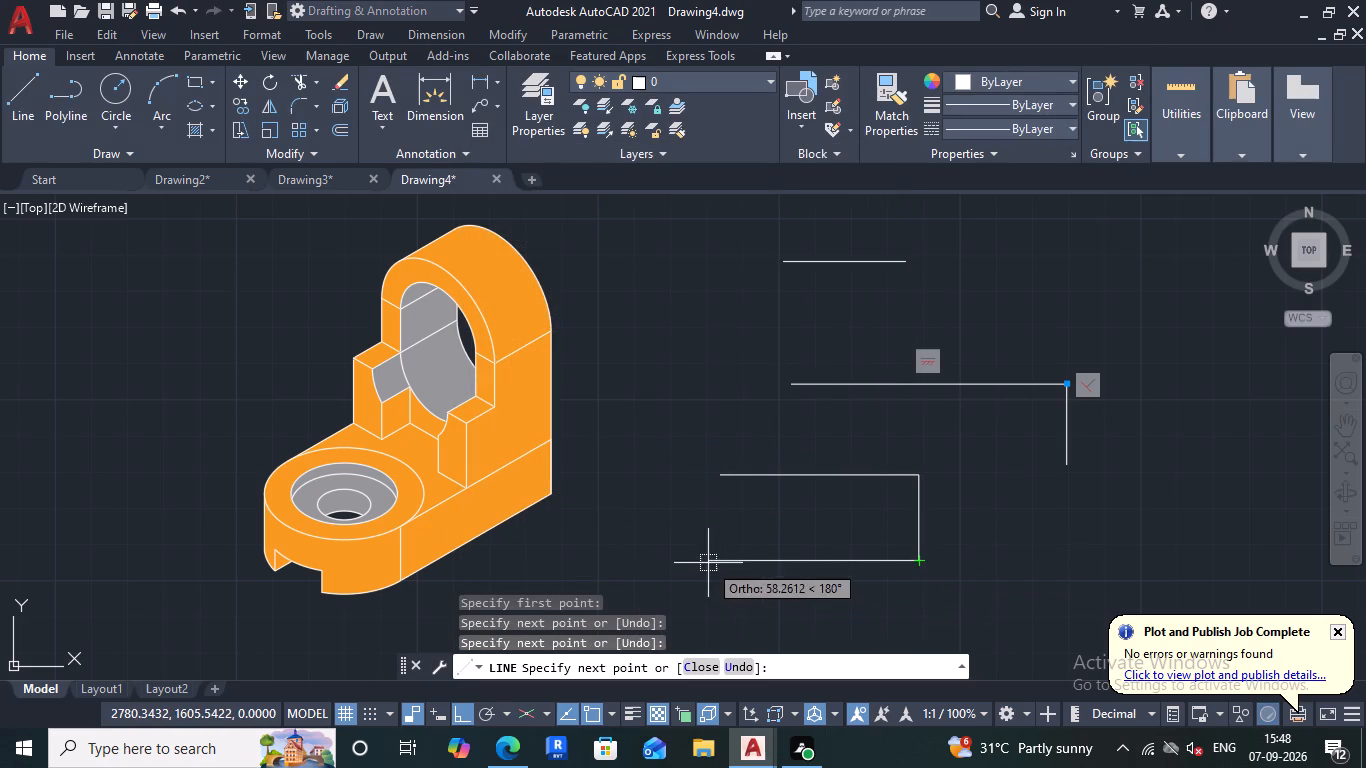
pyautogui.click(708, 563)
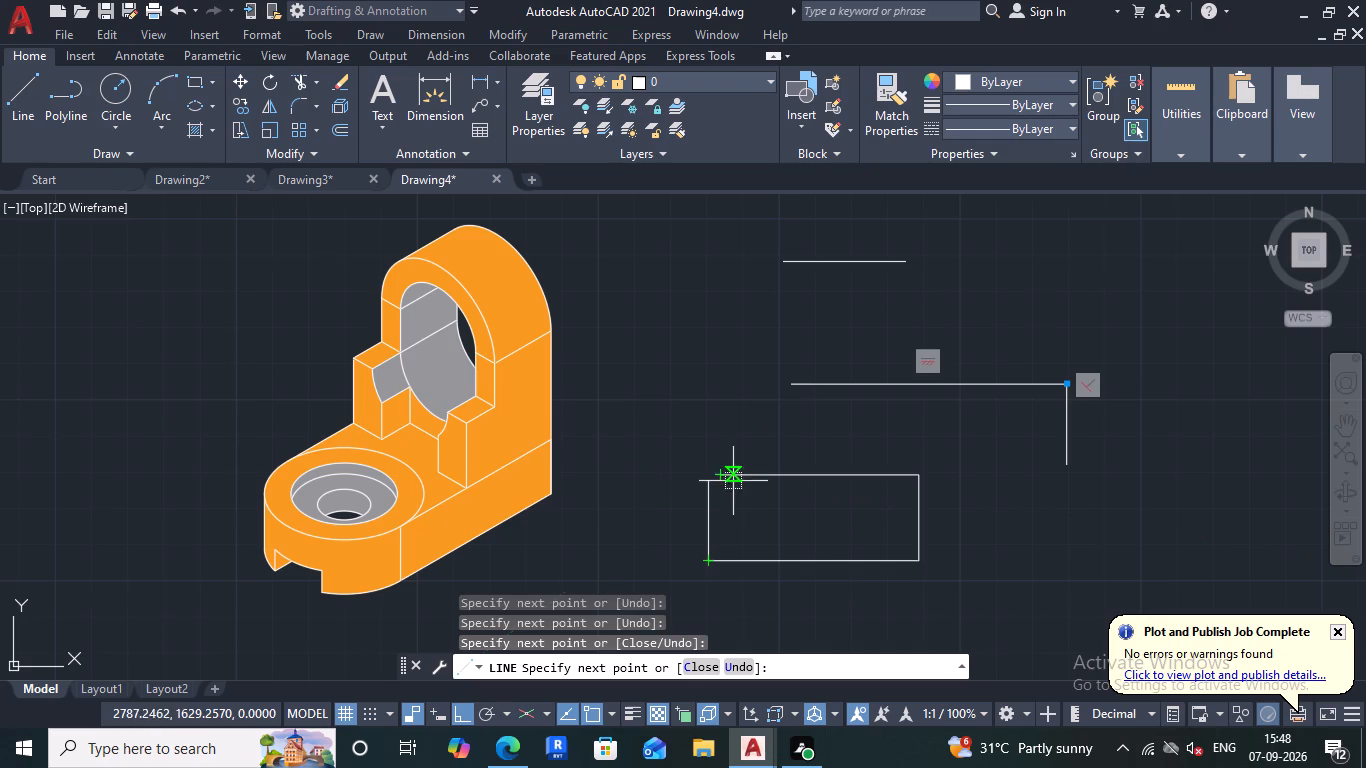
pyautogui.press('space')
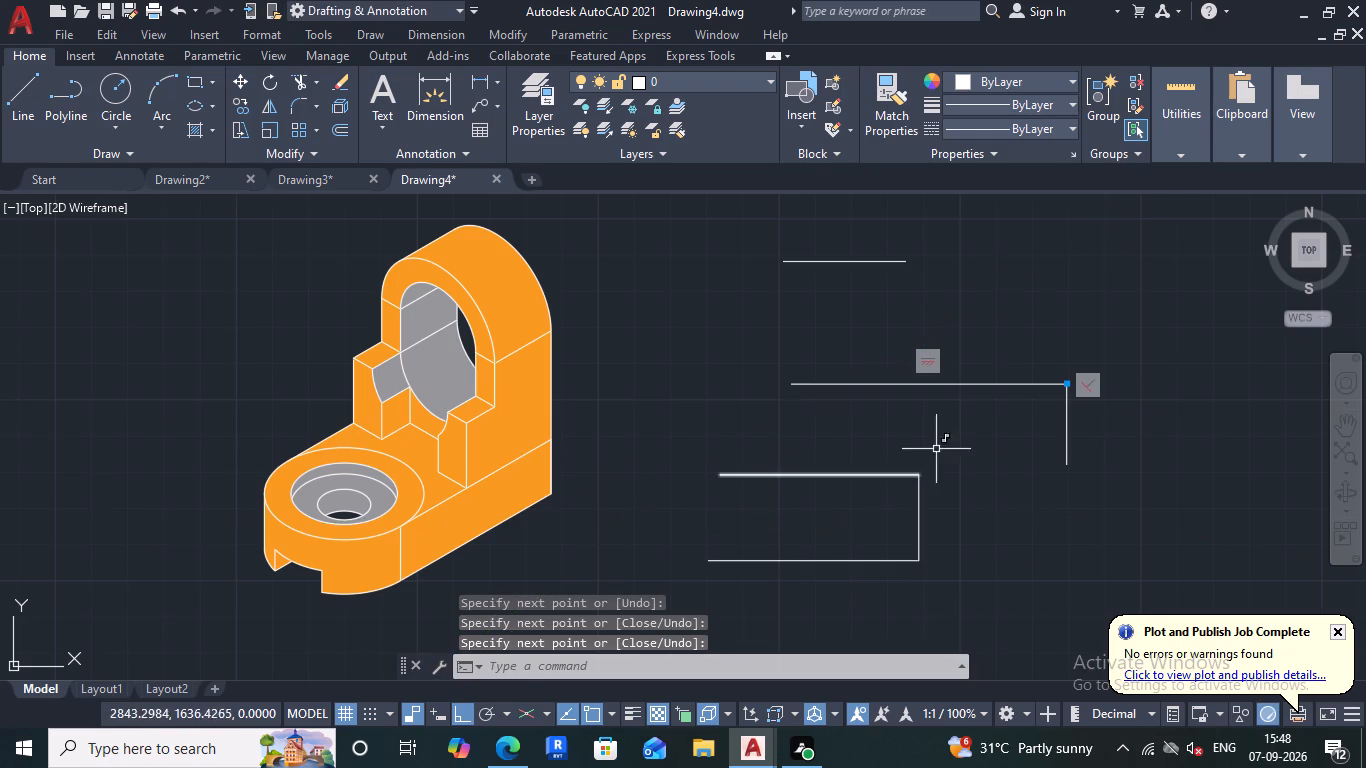
# Erase all the trial lines beside the isometric bracket.
pyautogui.click(939, 446)
pyautogui.click(754, 607)
pyautogui.click(1162, 285)
pyautogui.click(902, 471)
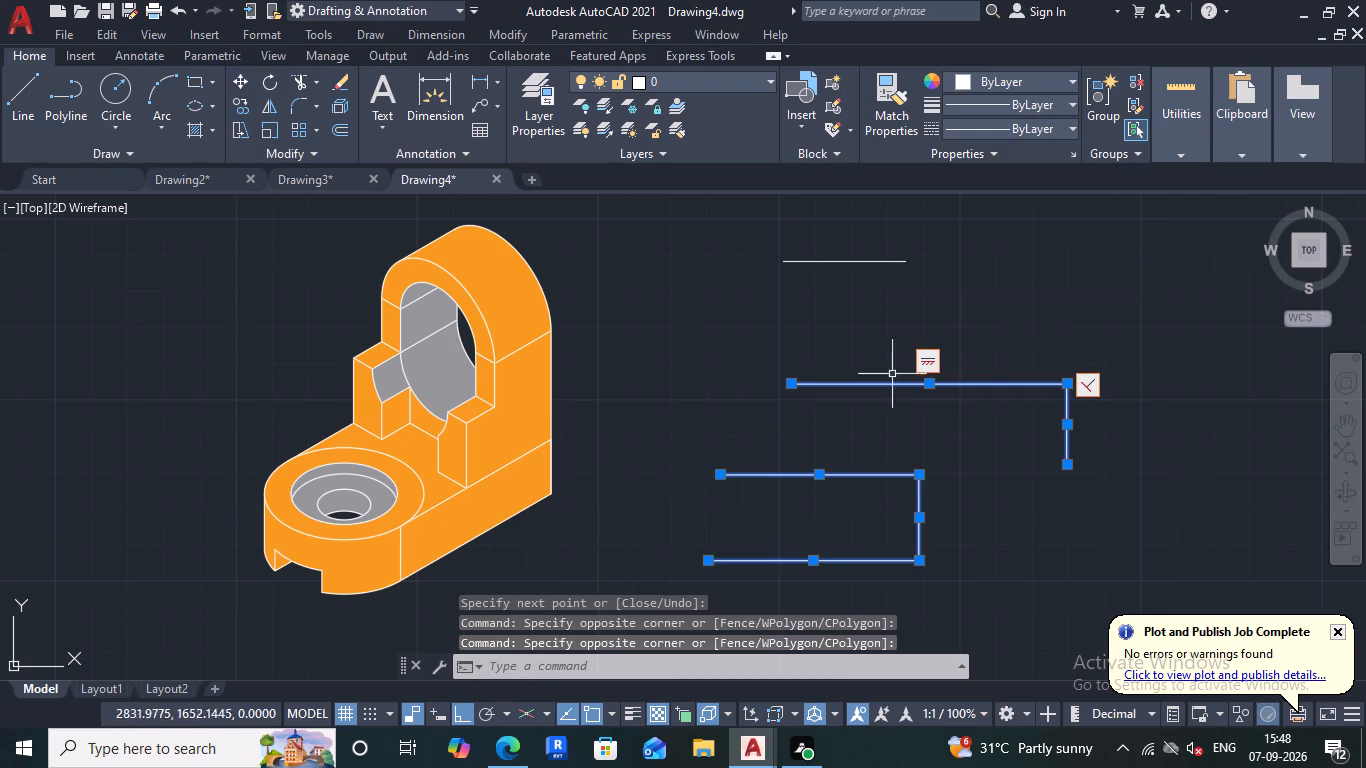
pyautogui.click(925, 255)
pyautogui.click(835, 314)
pyautogui.press('Delete')
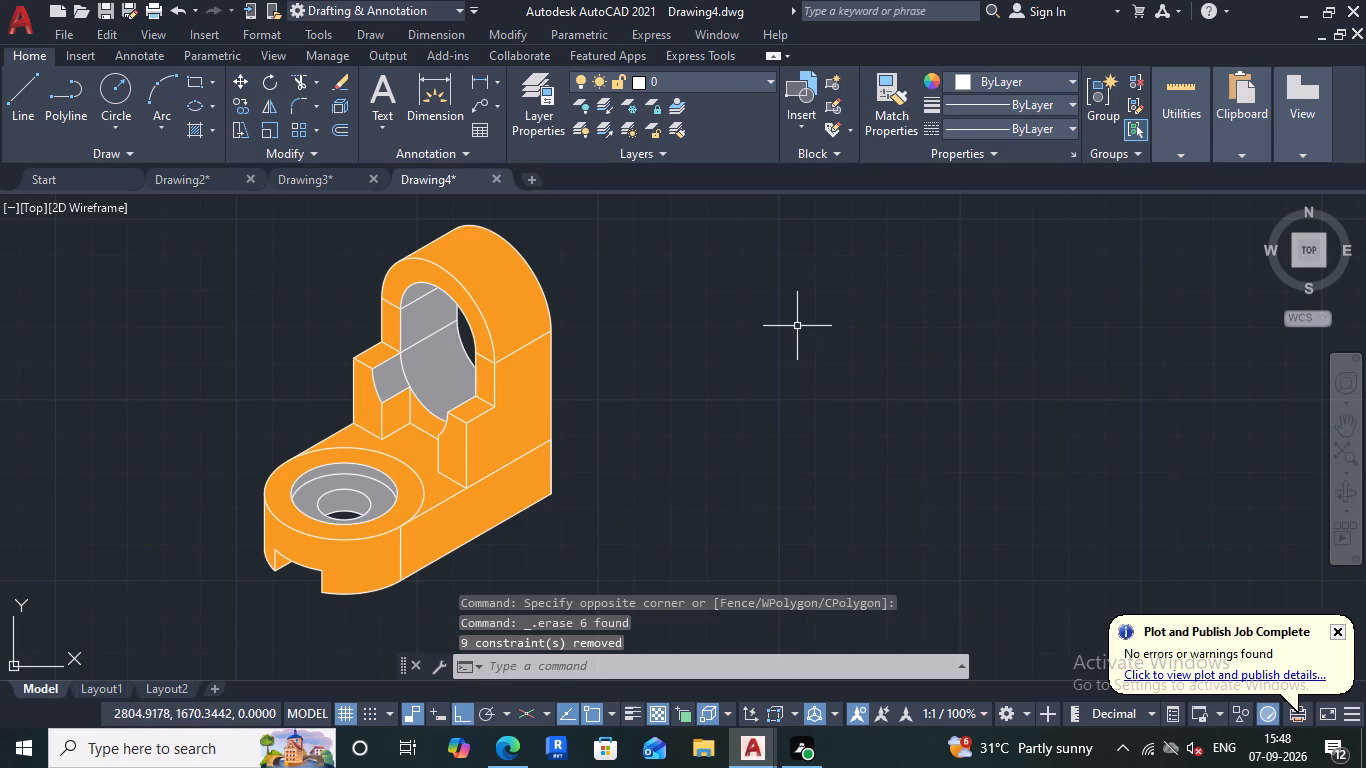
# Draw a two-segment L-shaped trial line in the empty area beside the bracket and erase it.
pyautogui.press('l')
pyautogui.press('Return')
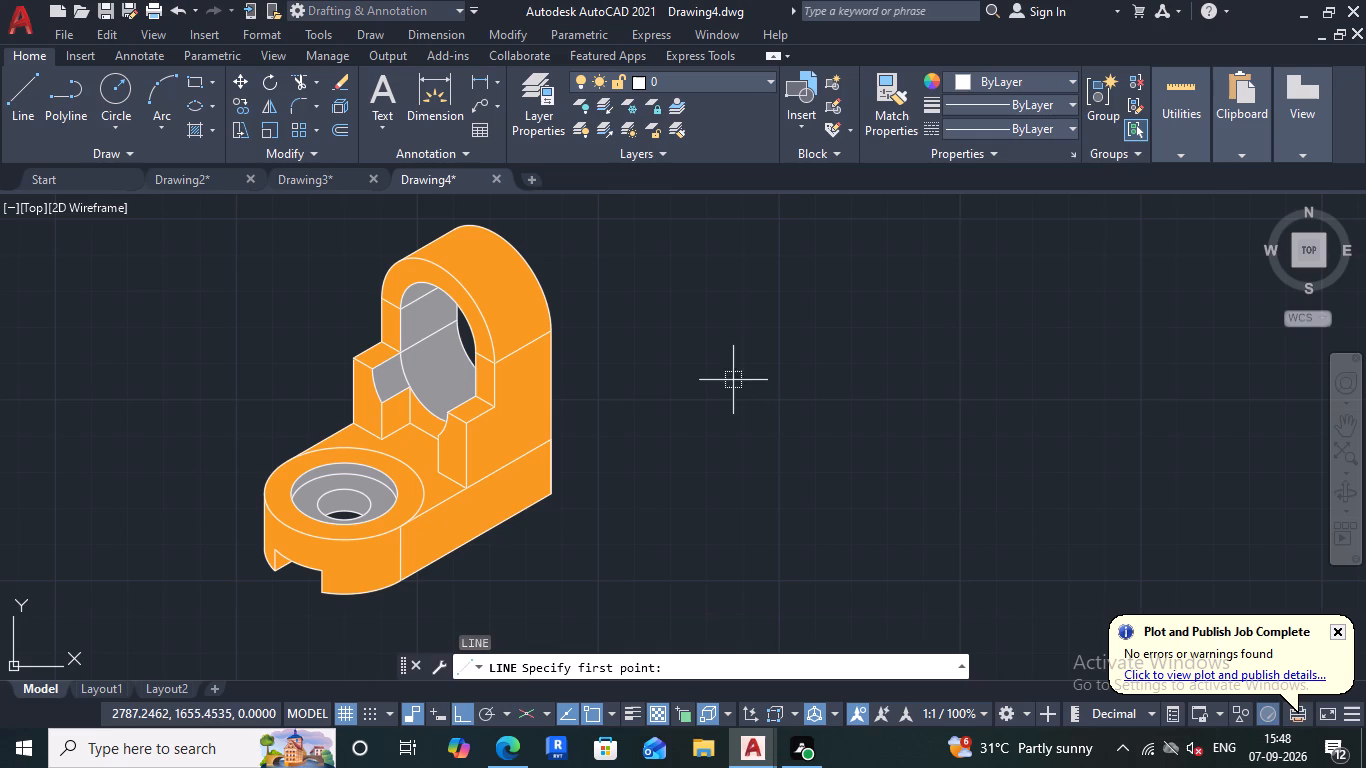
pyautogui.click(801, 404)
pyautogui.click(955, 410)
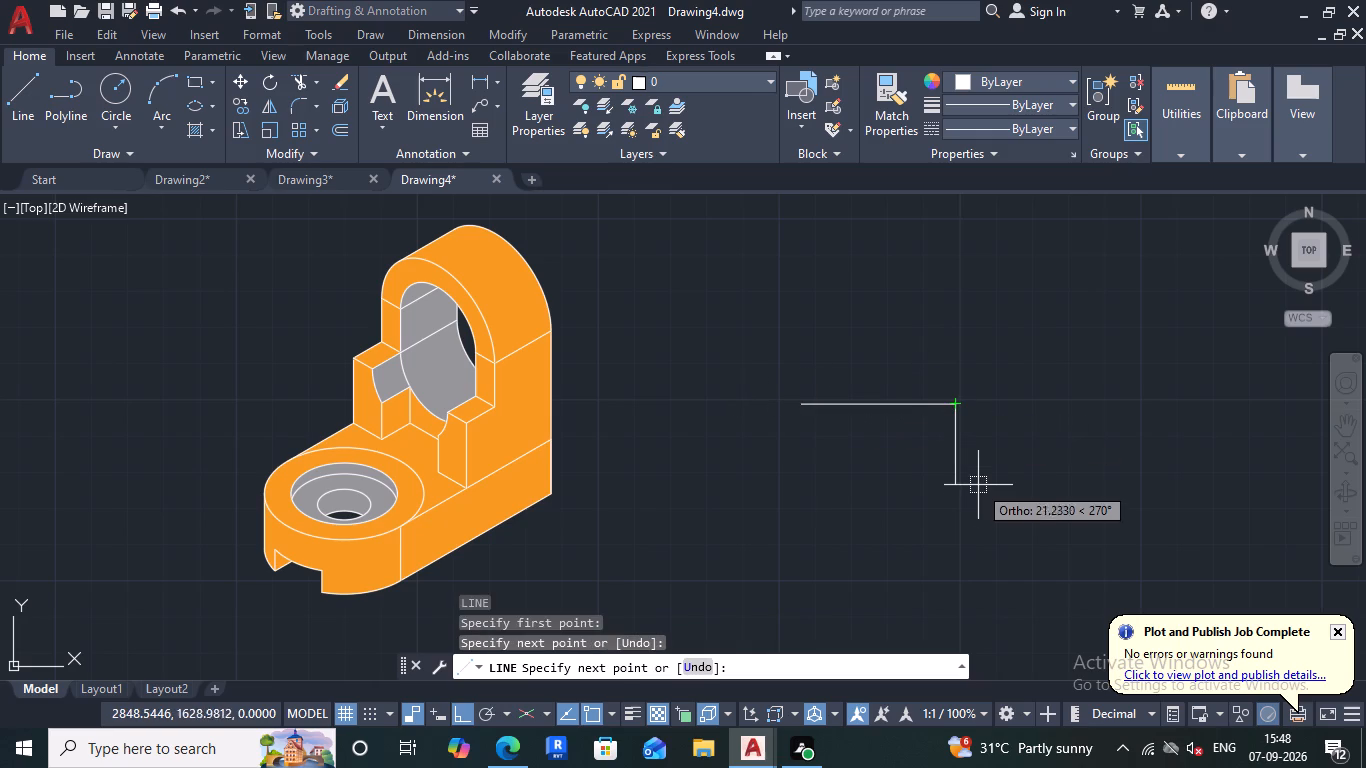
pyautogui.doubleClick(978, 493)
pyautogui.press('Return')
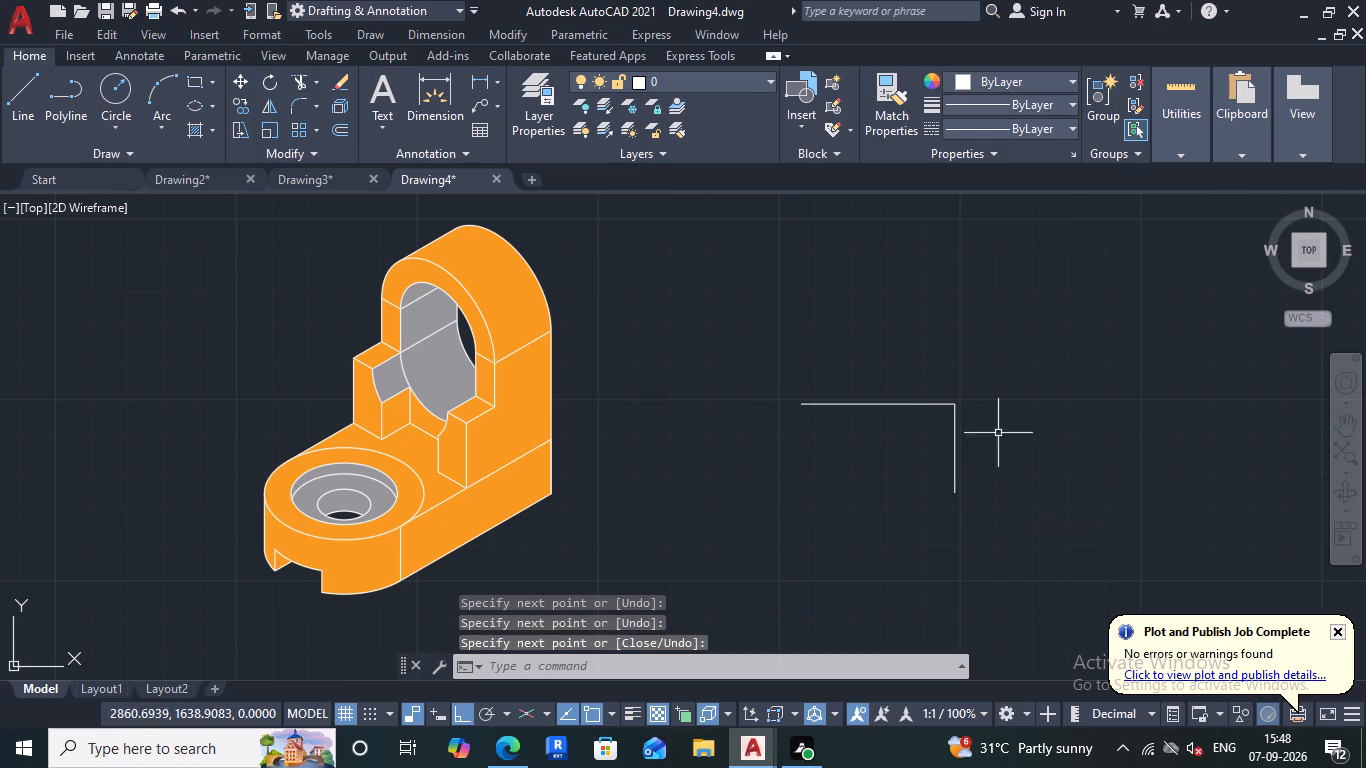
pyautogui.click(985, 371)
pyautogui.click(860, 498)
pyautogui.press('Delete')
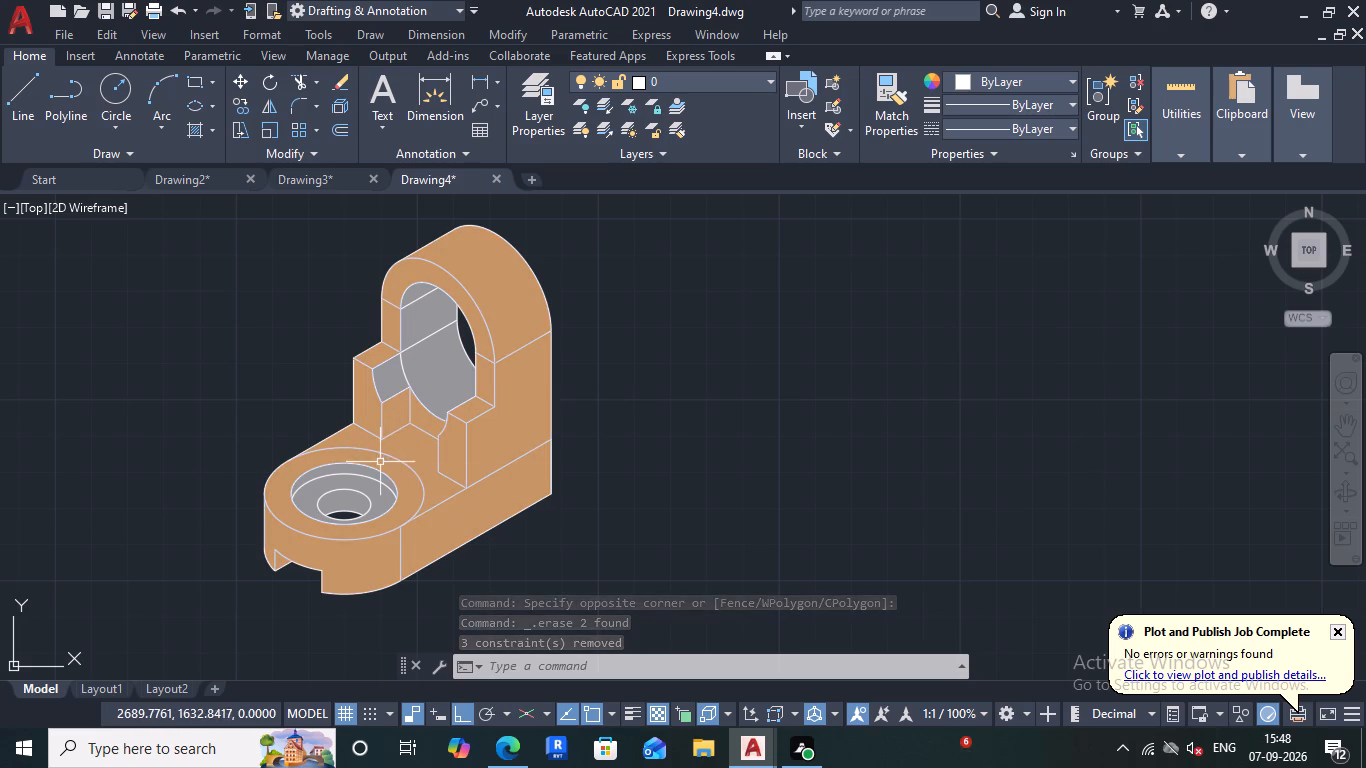
# Add aligned dimensions to the lower and upper long straight edges of the bracket base's side face, placed outside the base.
pyautogui.scroll(1, 453, 457)
pyautogui.scroll(-1, 652, 388)
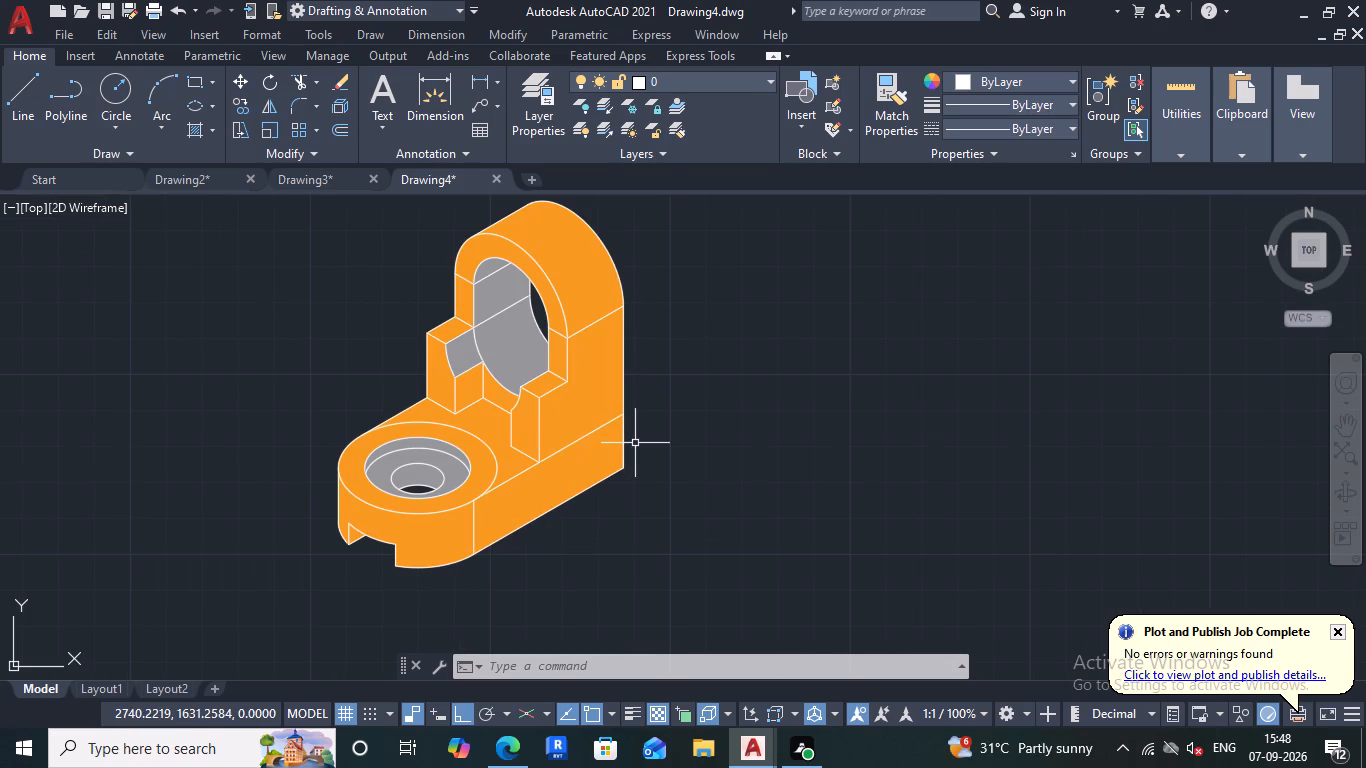
pyautogui.press('d')
pyautogui.press('a')
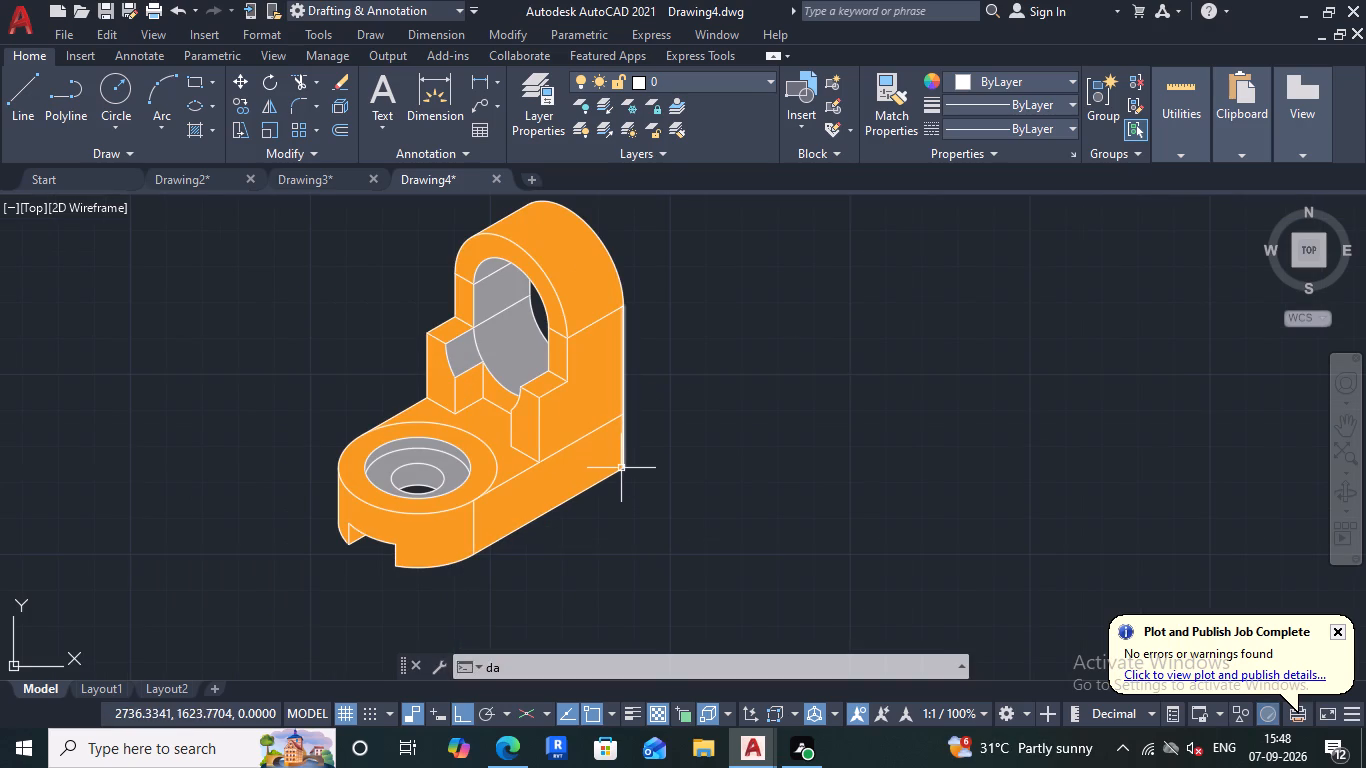
pyautogui.press('l')
pyautogui.press('Return')
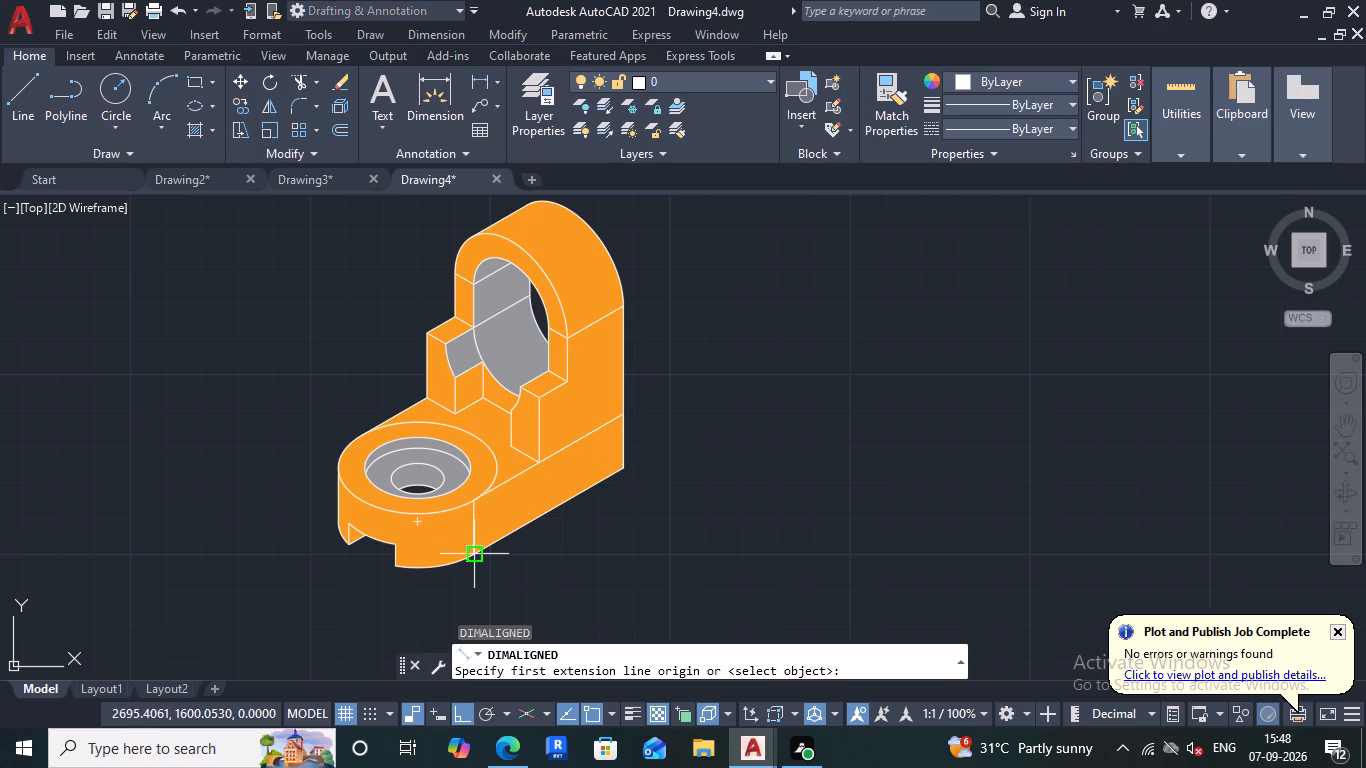
pyautogui.press('space')
pyautogui.click(513, 533)
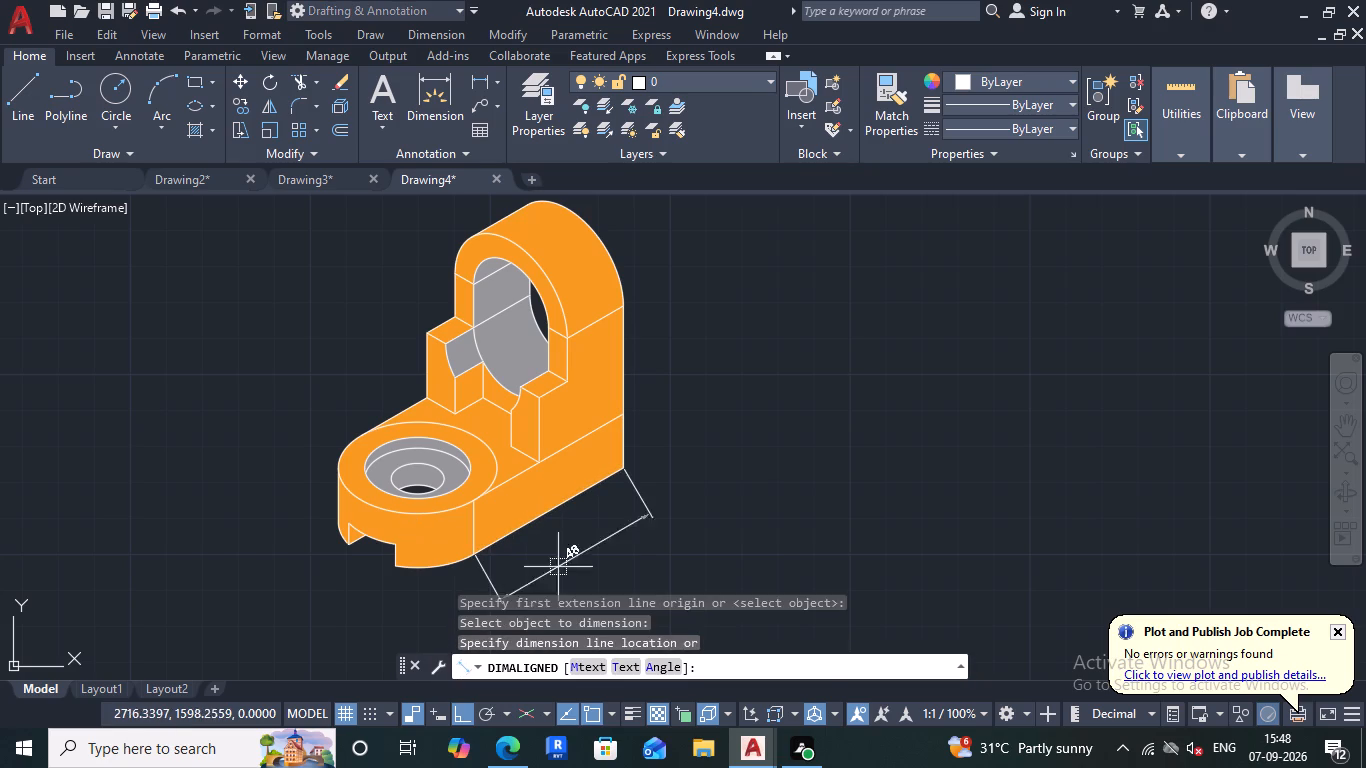
pyautogui.click(572, 560)
pyautogui.press('space')
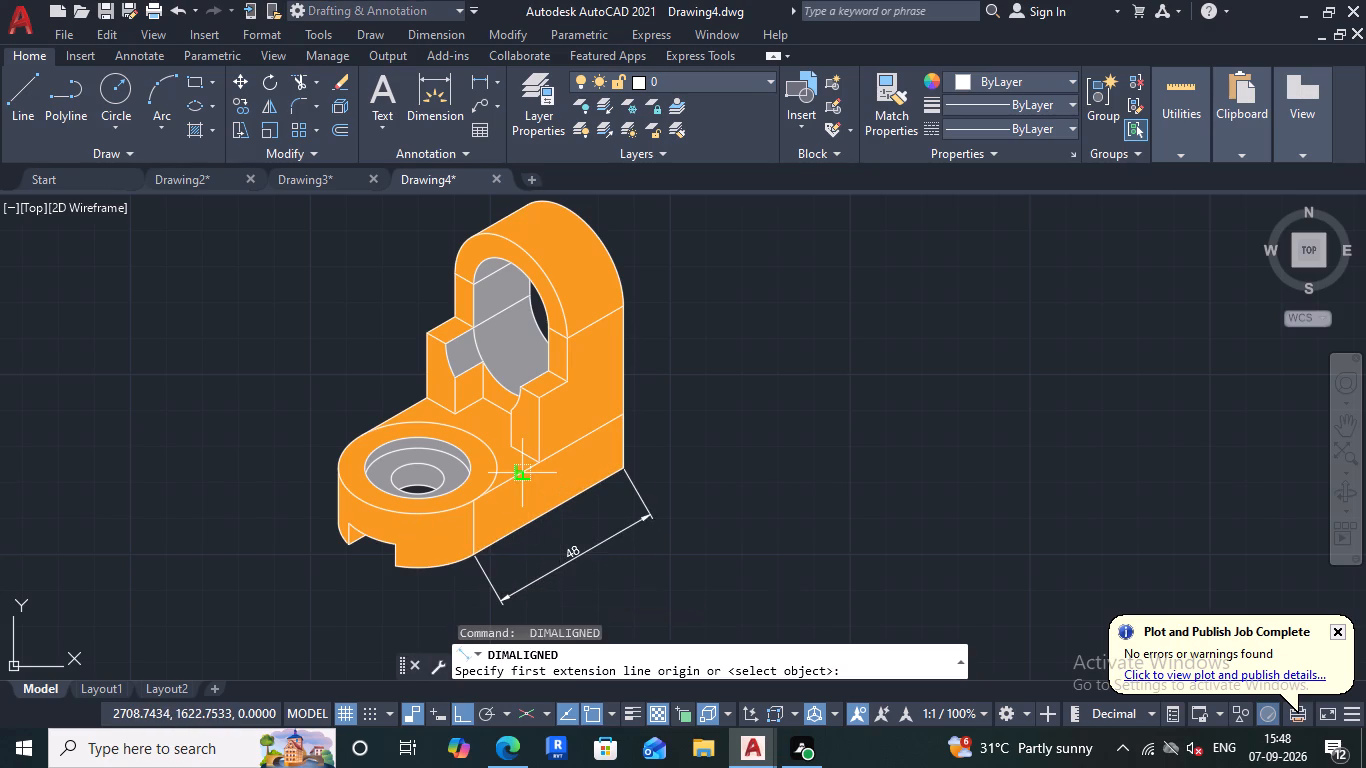
pyautogui.press('space')
pyautogui.click(524, 469)
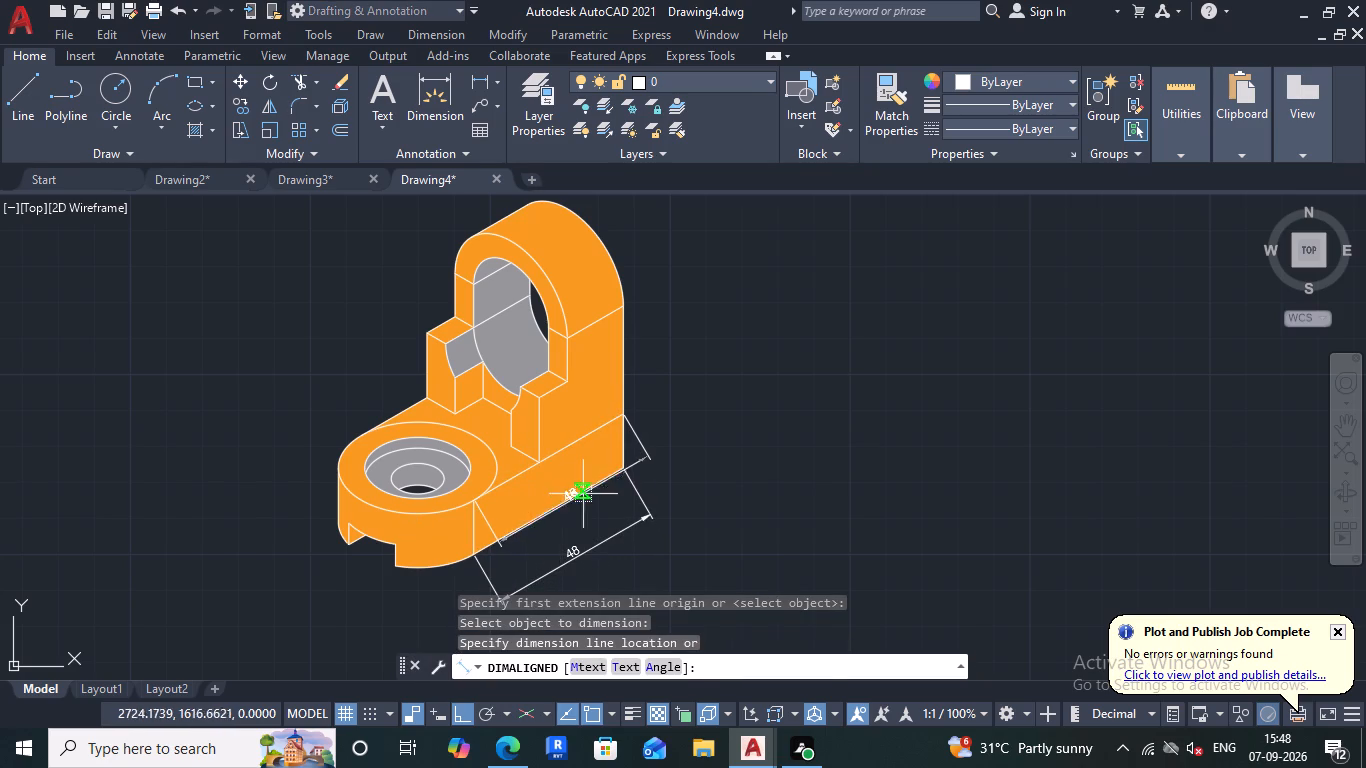
pyautogui.click(661, 481)
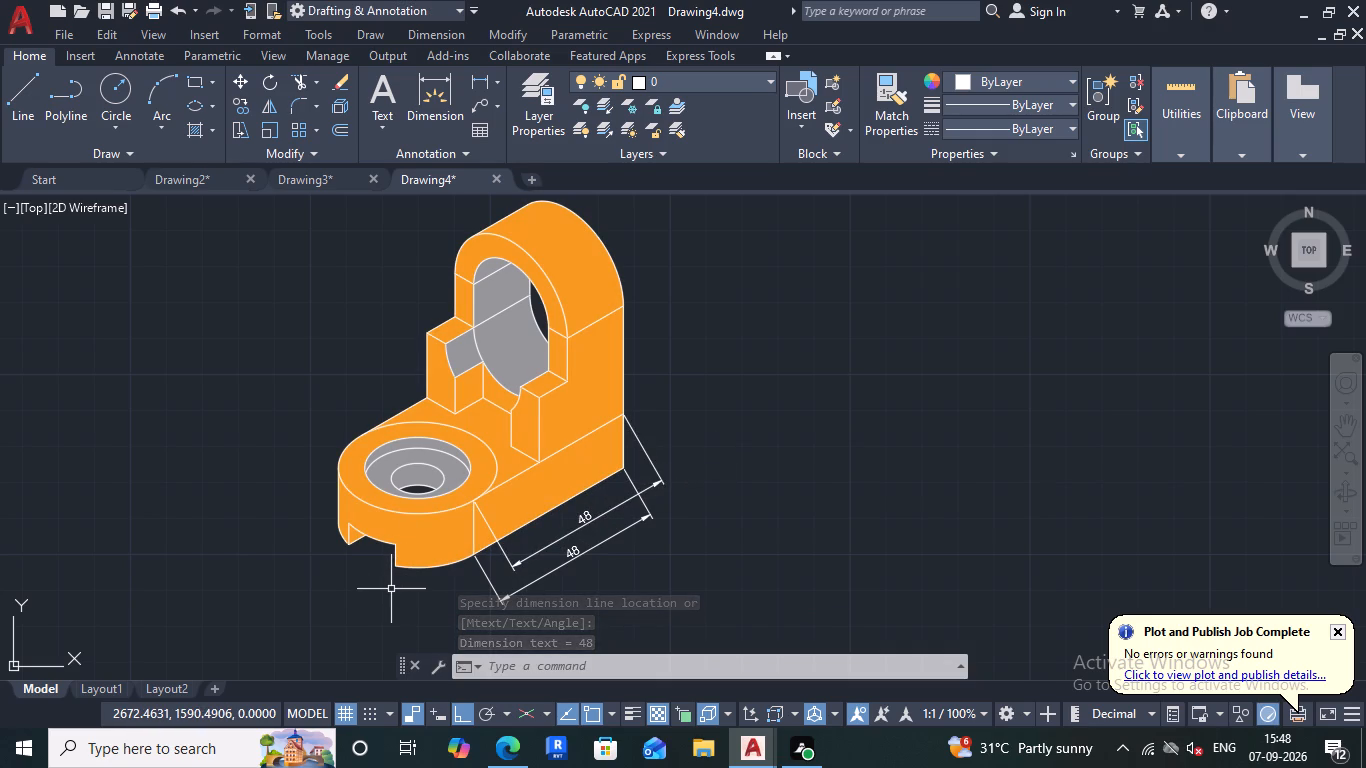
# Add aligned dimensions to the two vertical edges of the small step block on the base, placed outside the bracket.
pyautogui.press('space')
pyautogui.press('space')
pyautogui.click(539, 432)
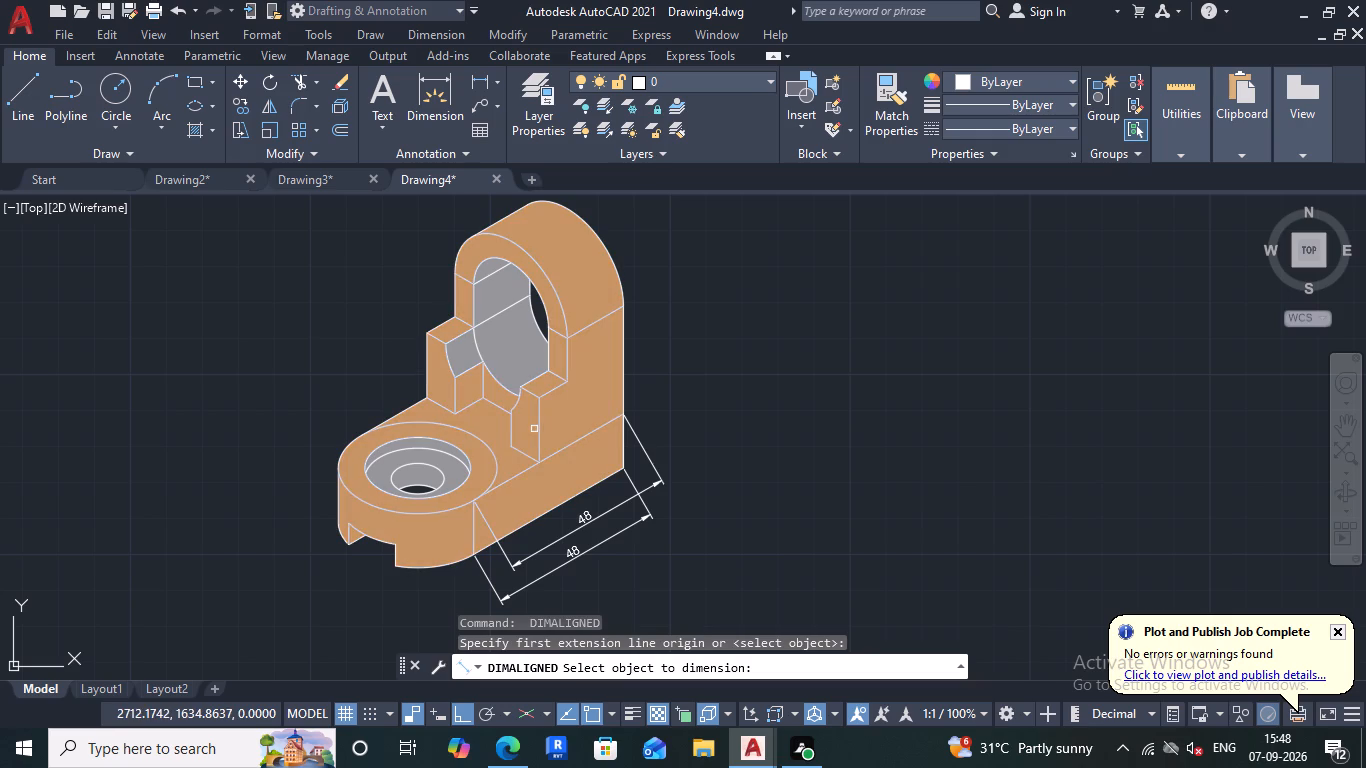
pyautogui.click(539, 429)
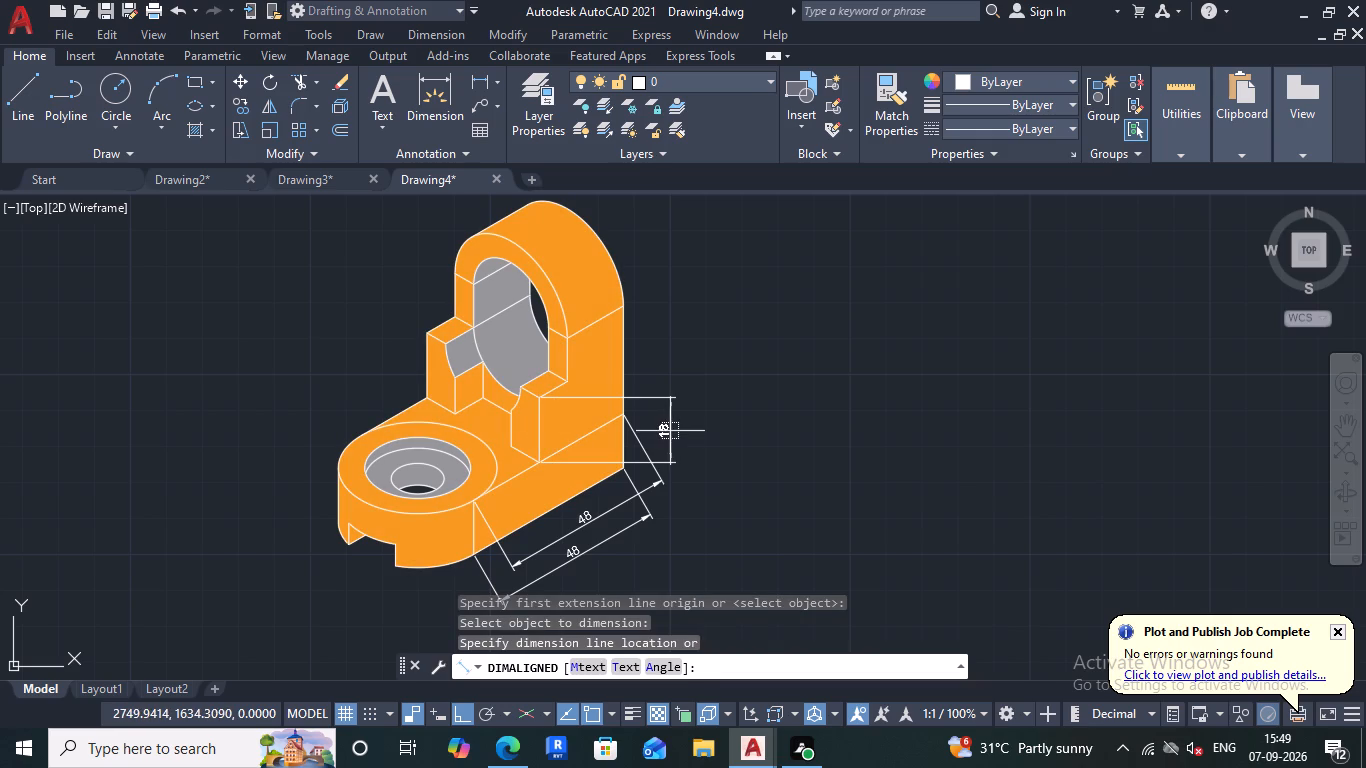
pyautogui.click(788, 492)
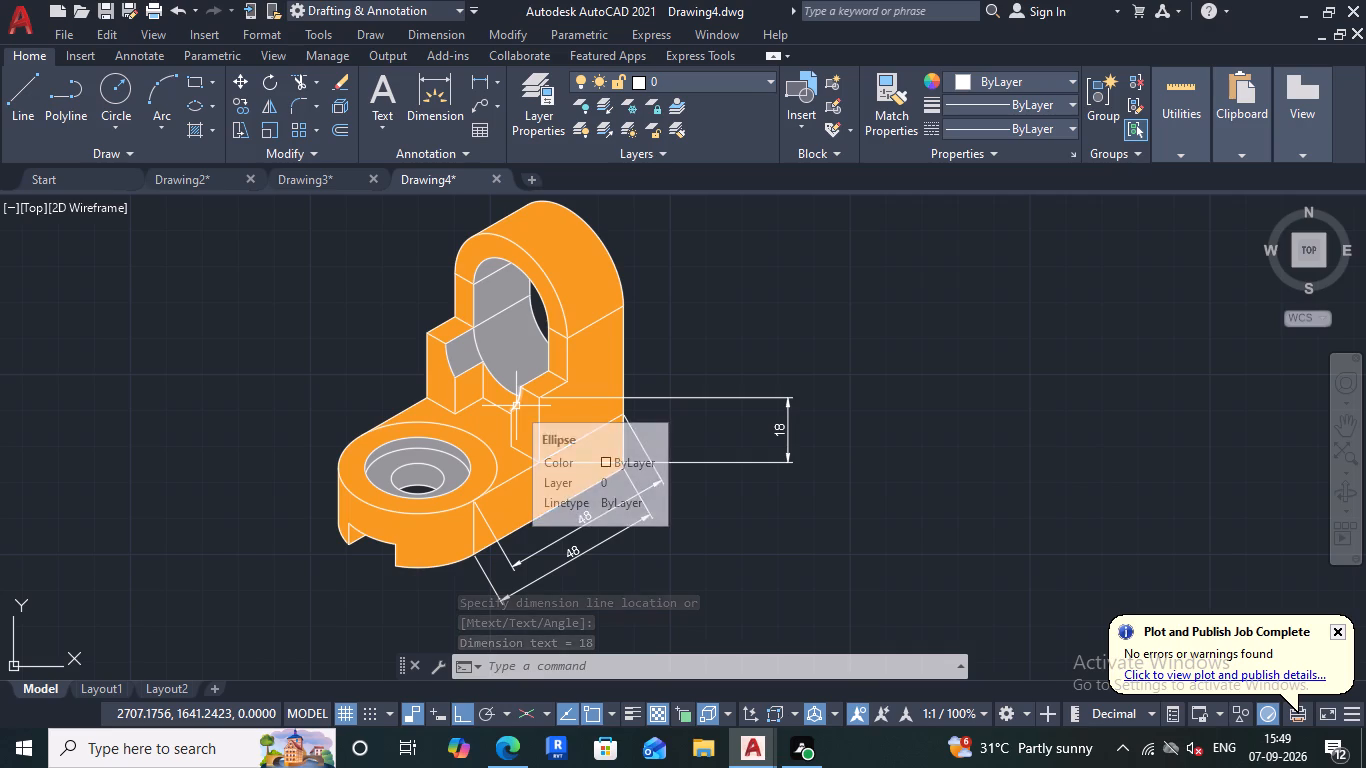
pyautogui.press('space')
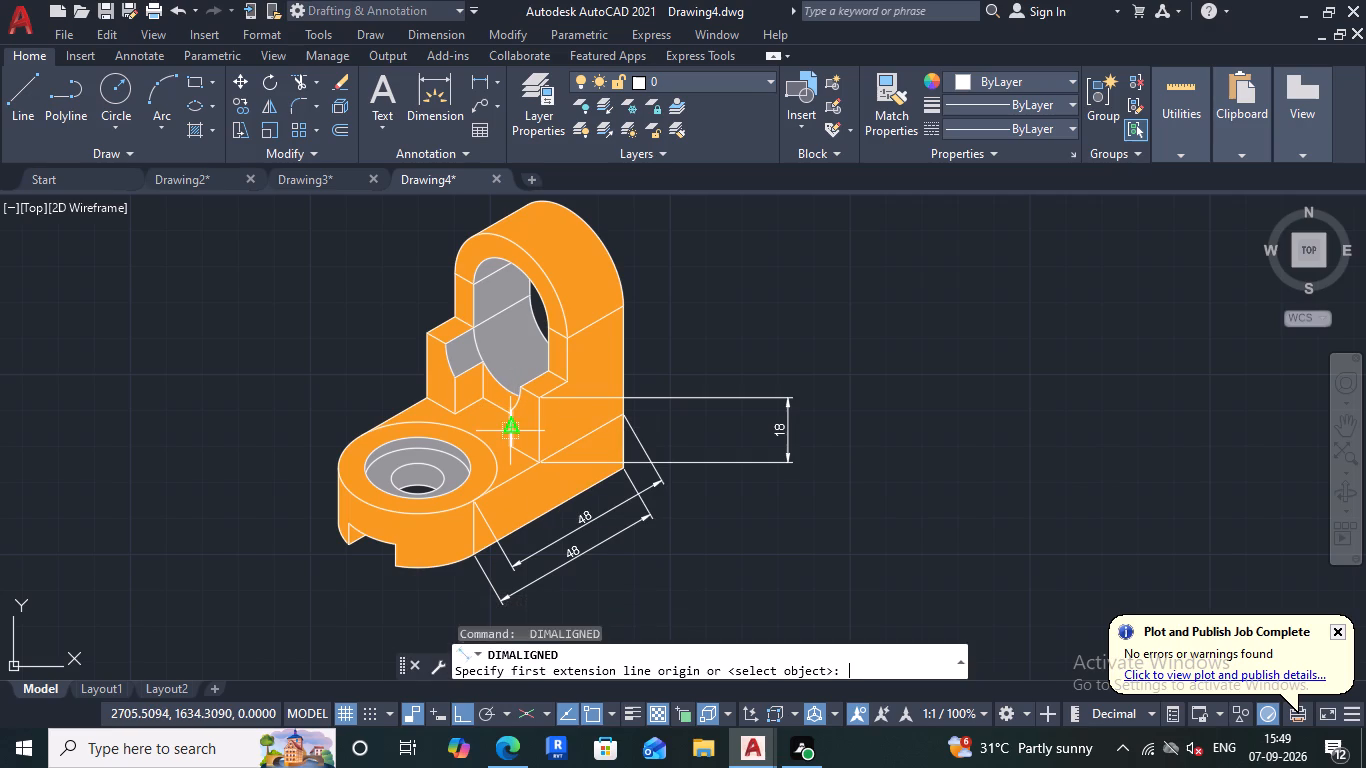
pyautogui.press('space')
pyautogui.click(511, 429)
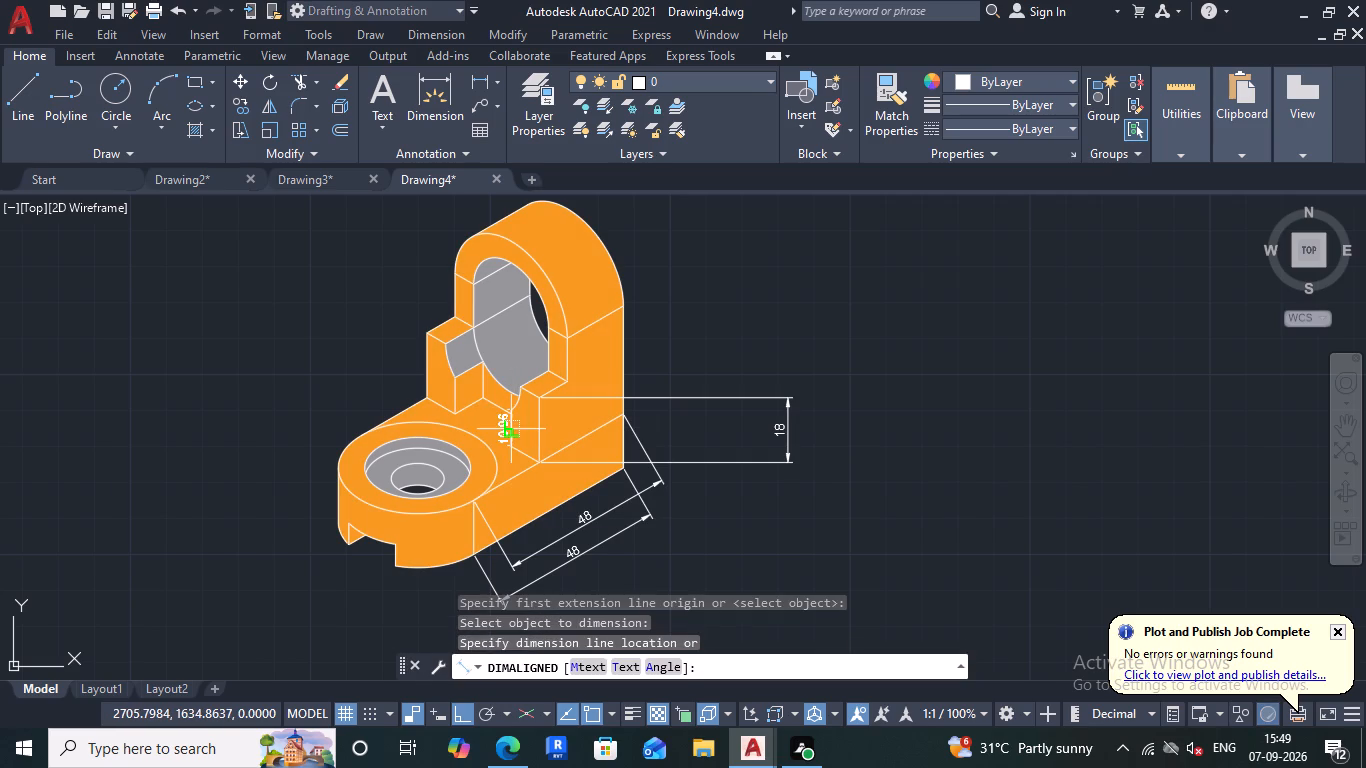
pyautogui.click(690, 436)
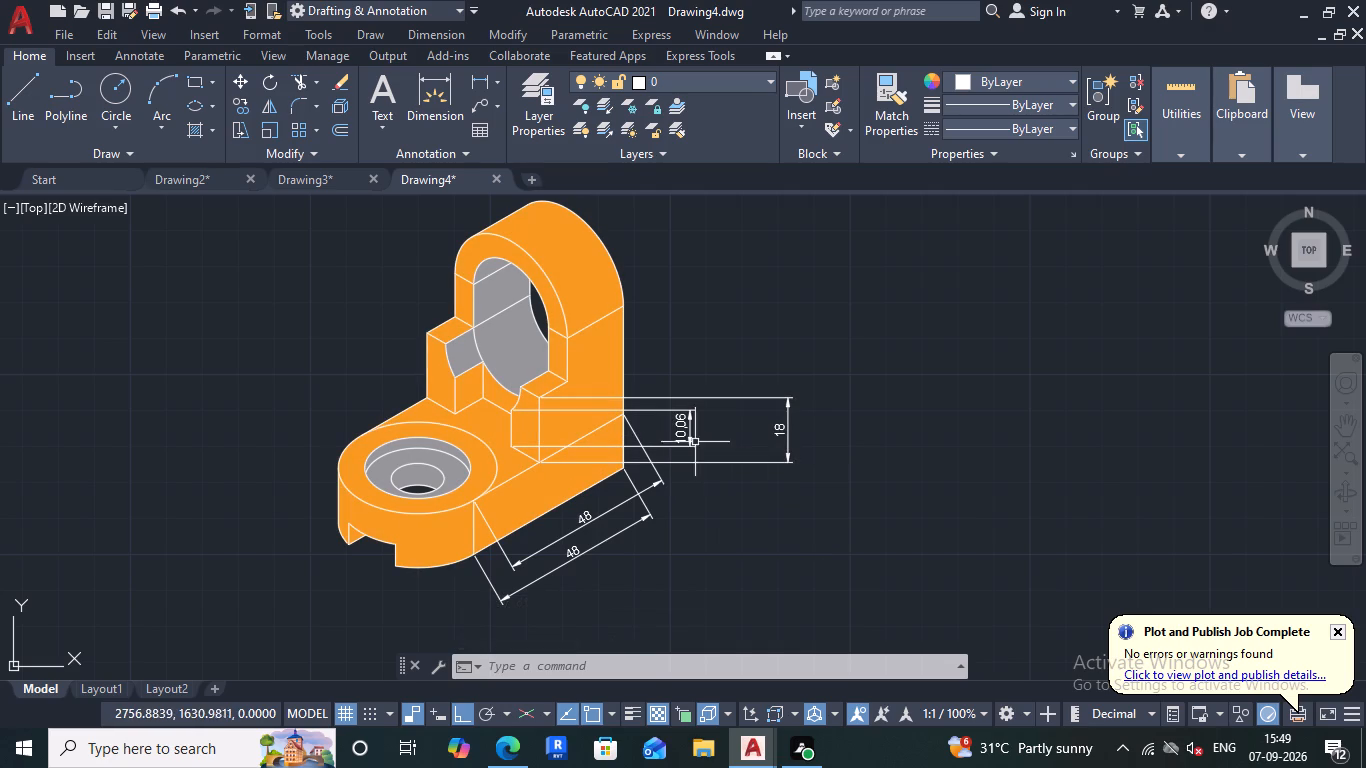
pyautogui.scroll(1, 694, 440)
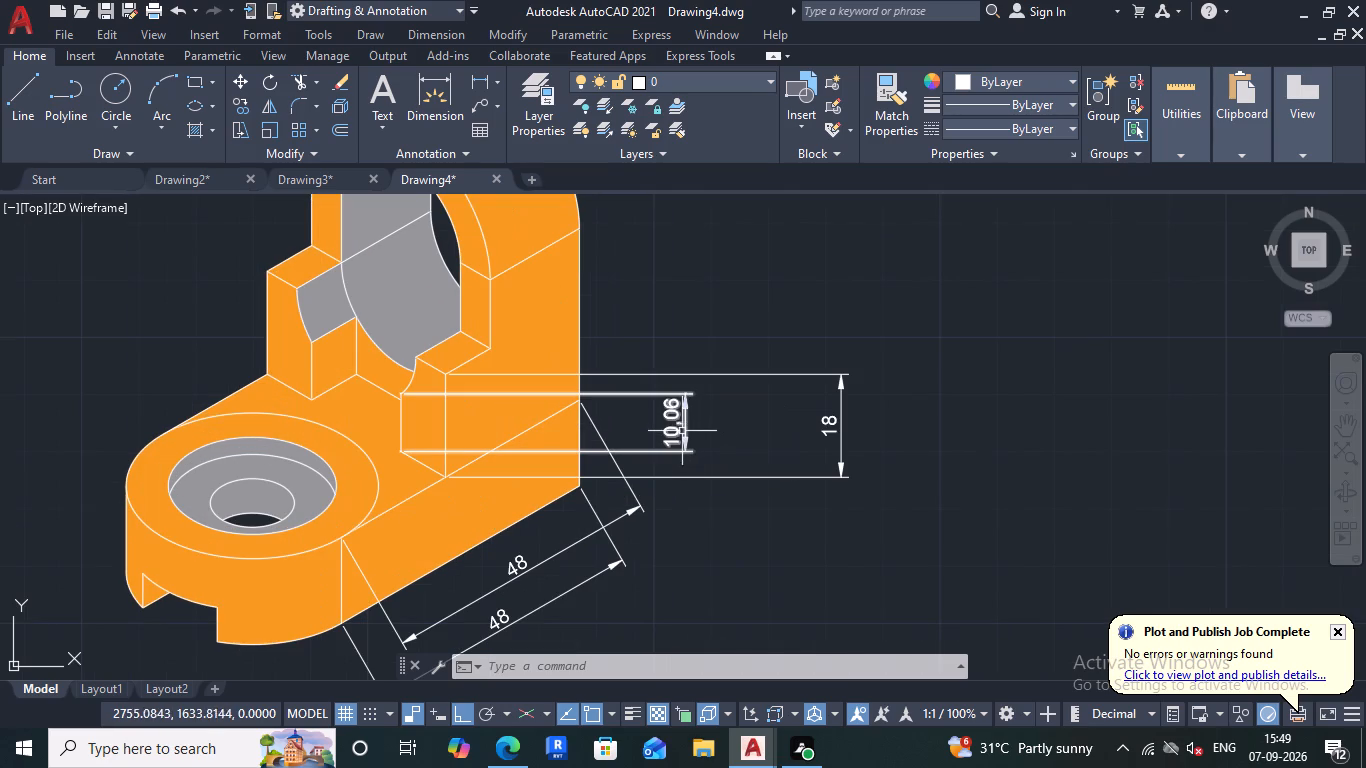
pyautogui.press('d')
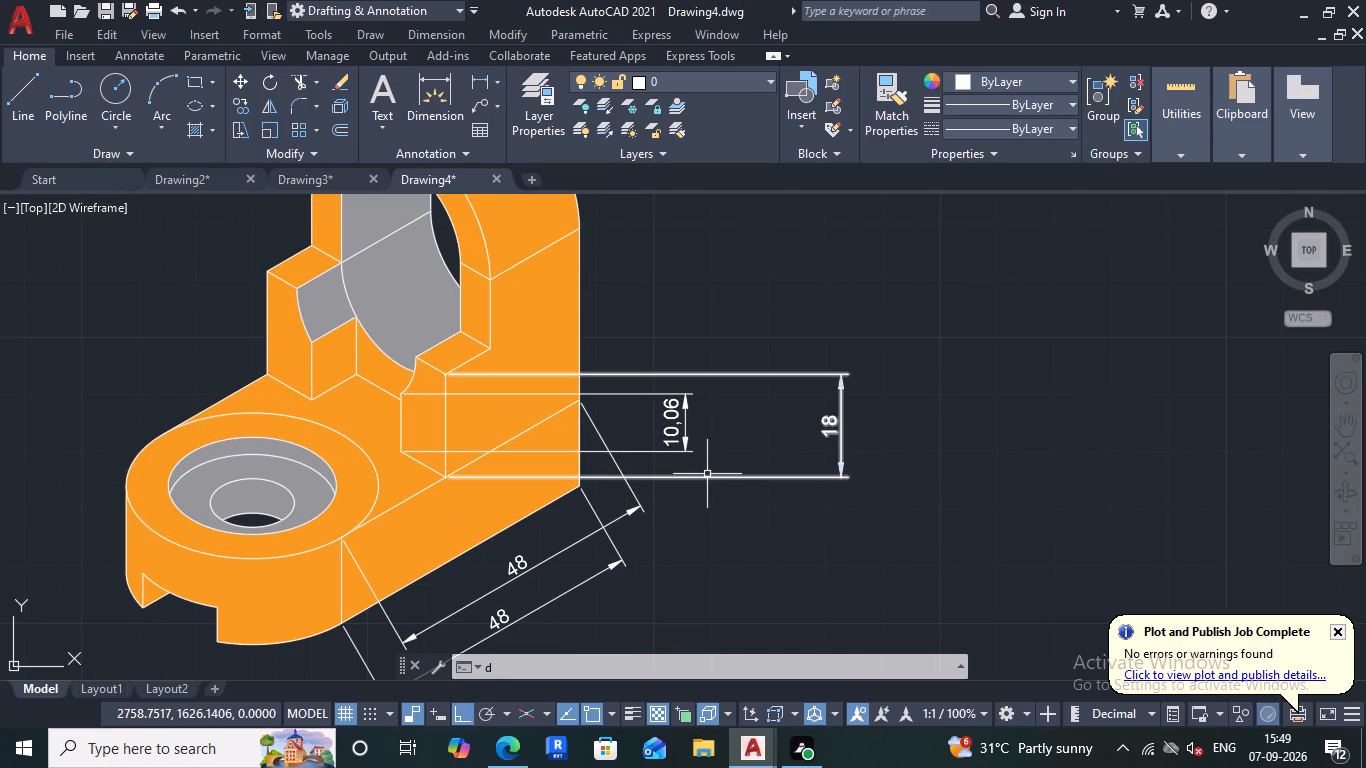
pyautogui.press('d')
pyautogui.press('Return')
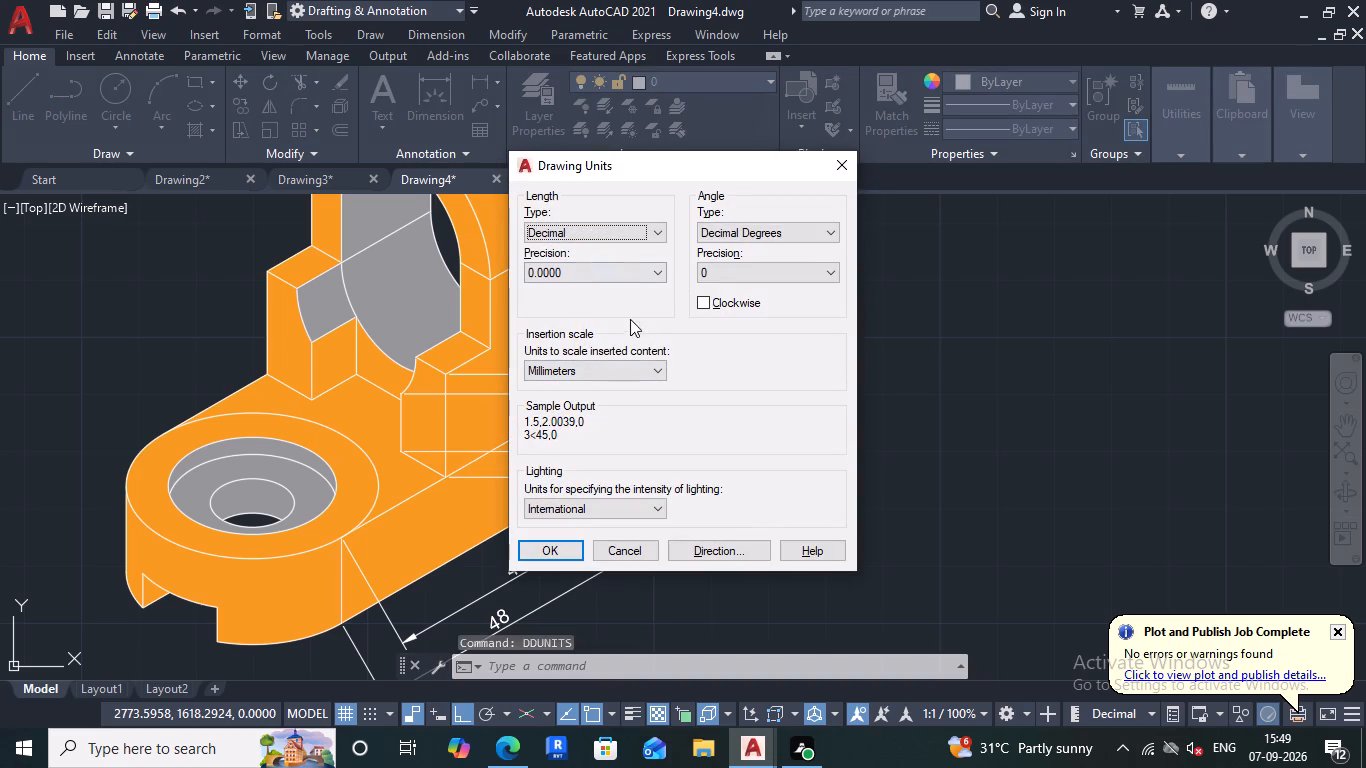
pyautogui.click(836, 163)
# Change the ISO-25 dimension style's decimal separator to a period and set the style as current.
pyautogui.press('d')
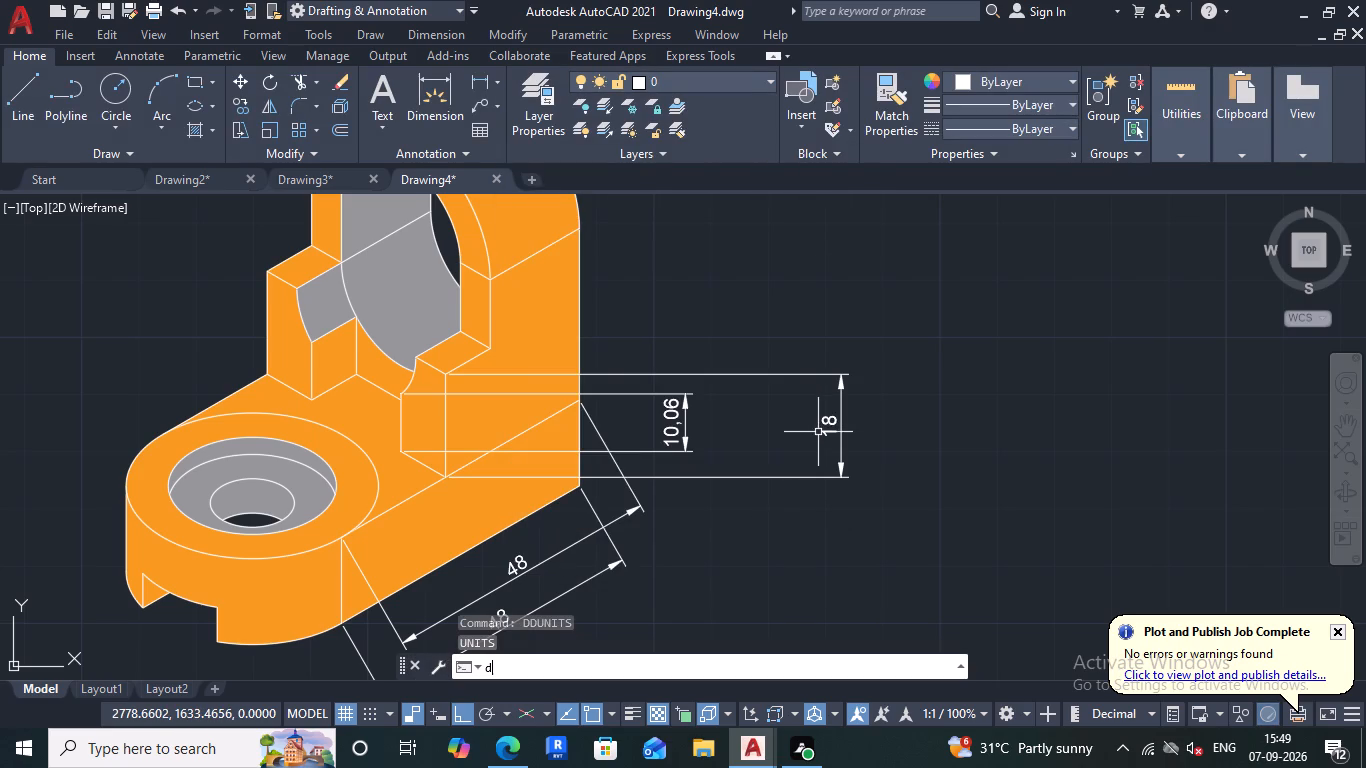
pyautogui.press('Return')
pyautogui.click(862, 332)
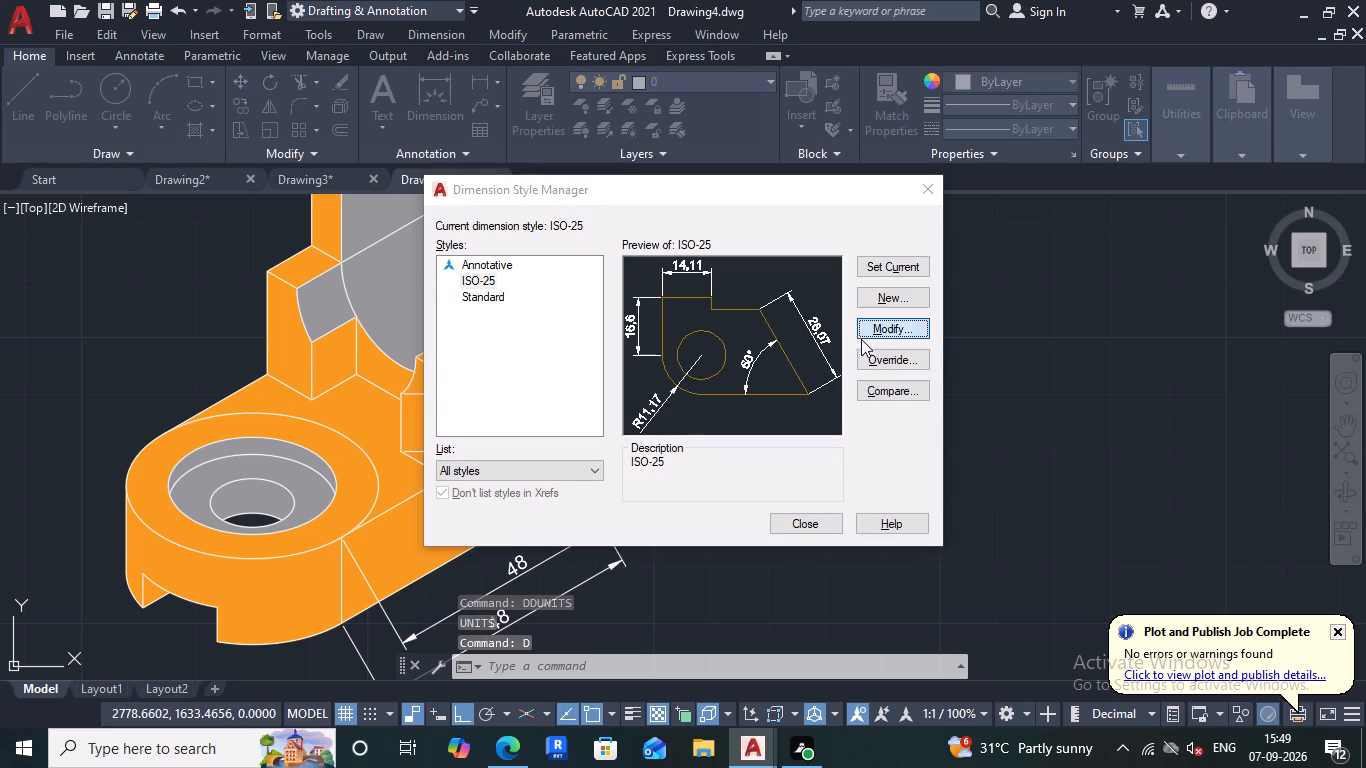
pyautogui.click(667, 280)
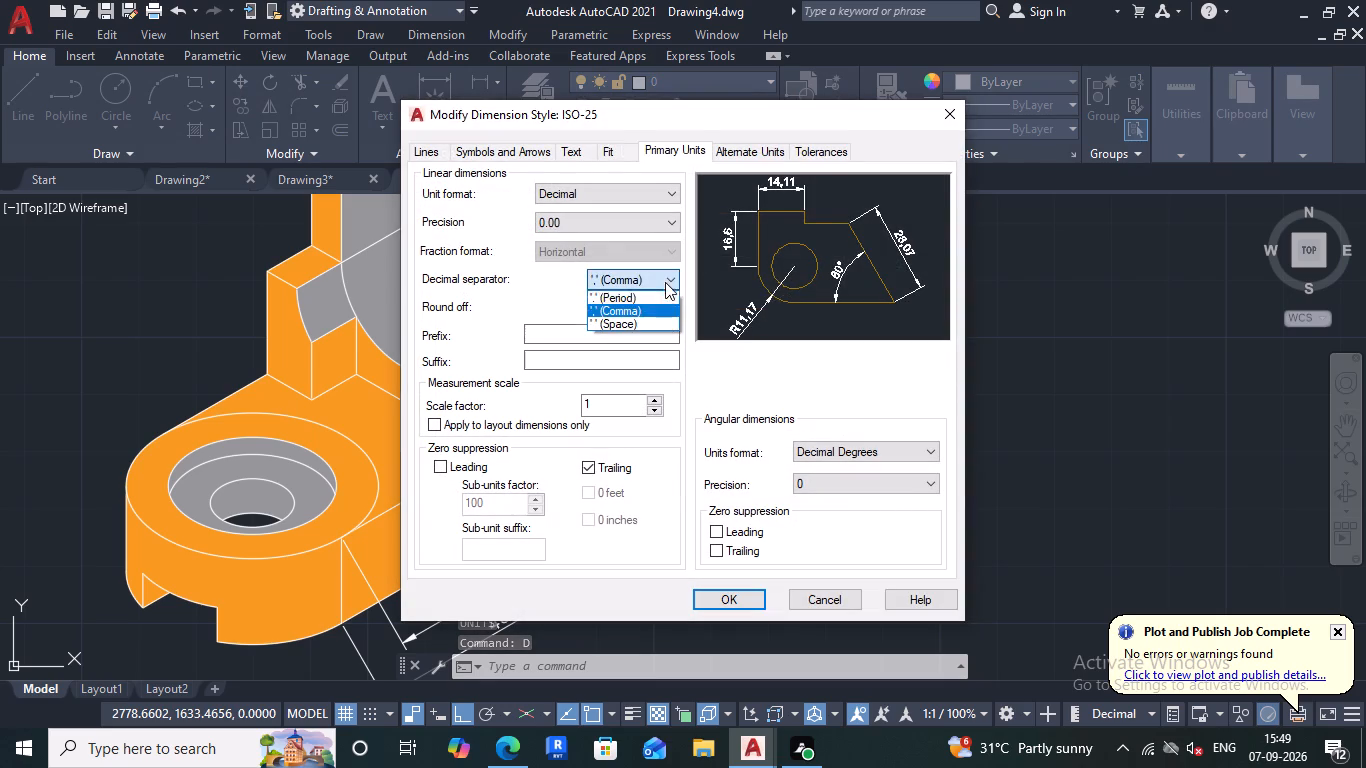
pyautogui.click(648, 301)
pyautogui.click(725, 605)
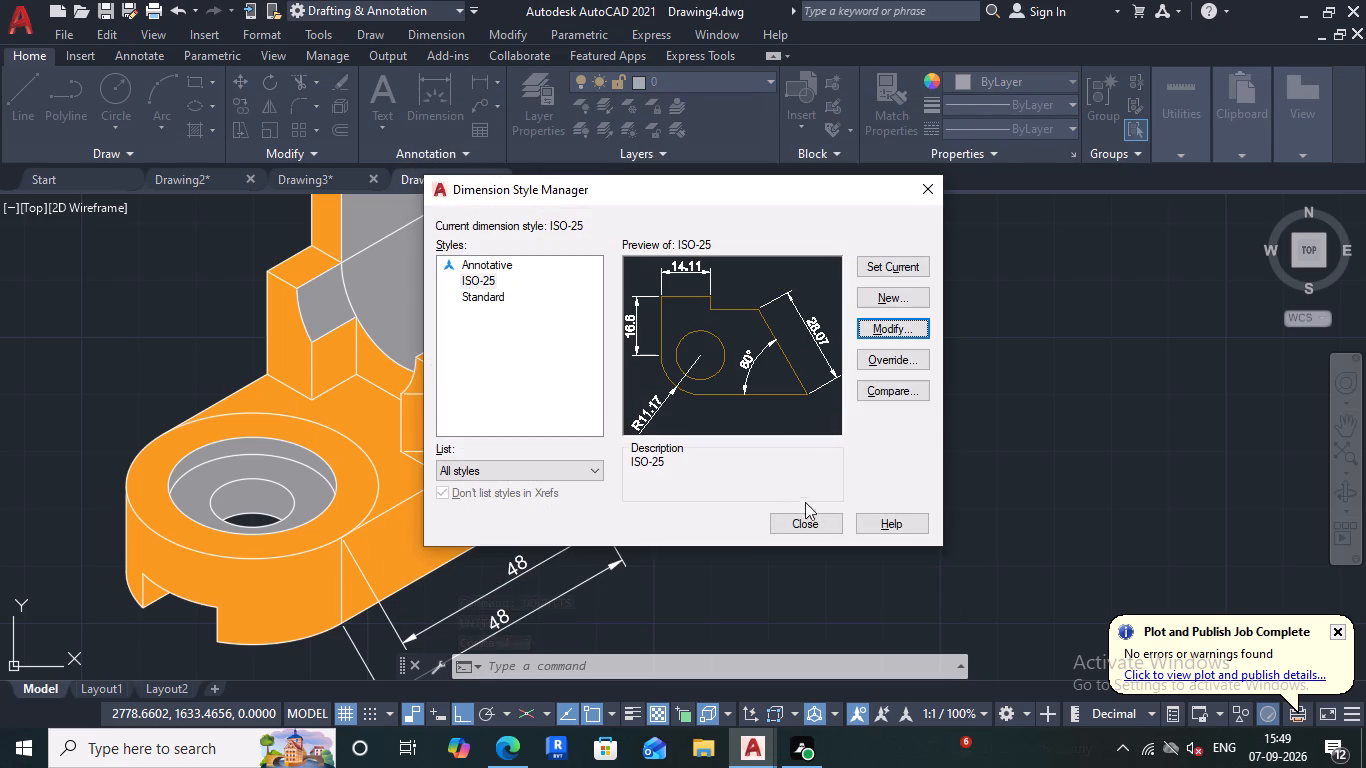
pyautogui.click(899, 264)
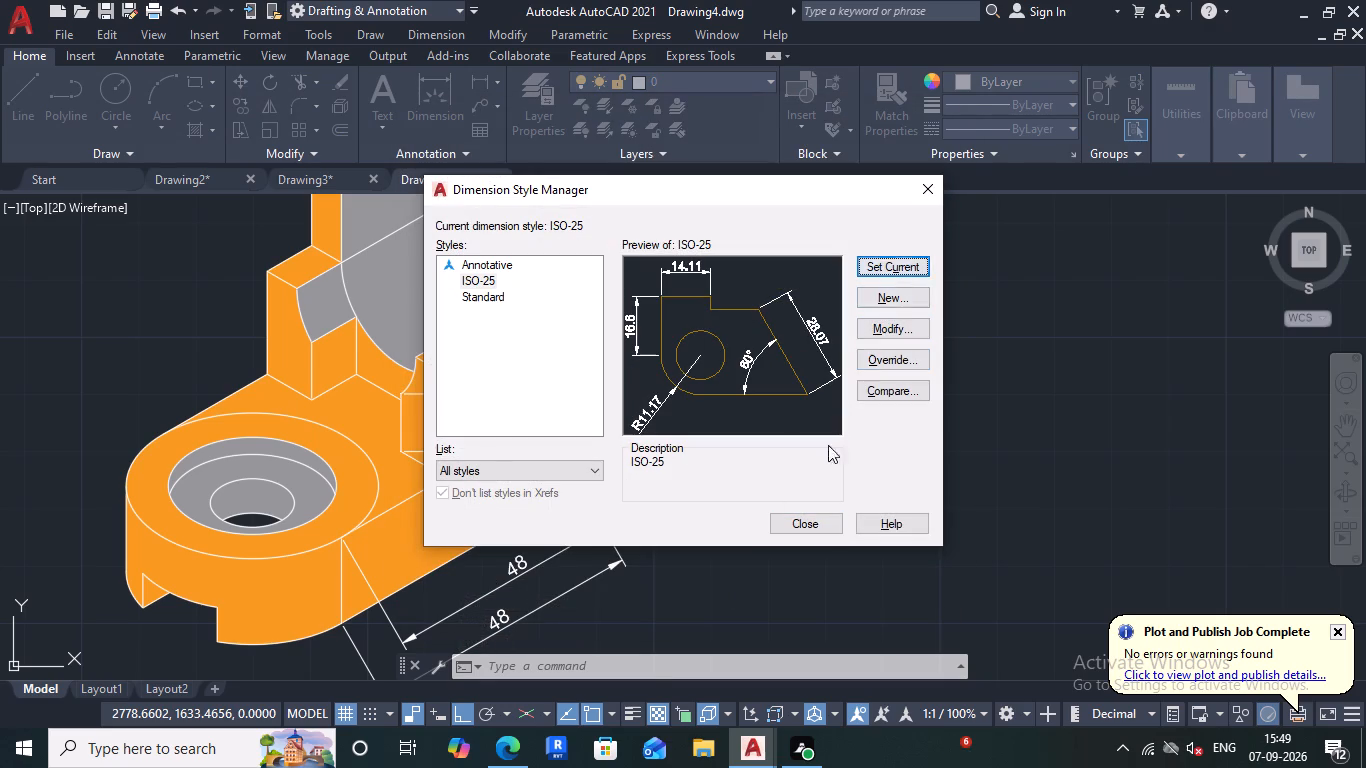
pyautogui.click(822, 532)
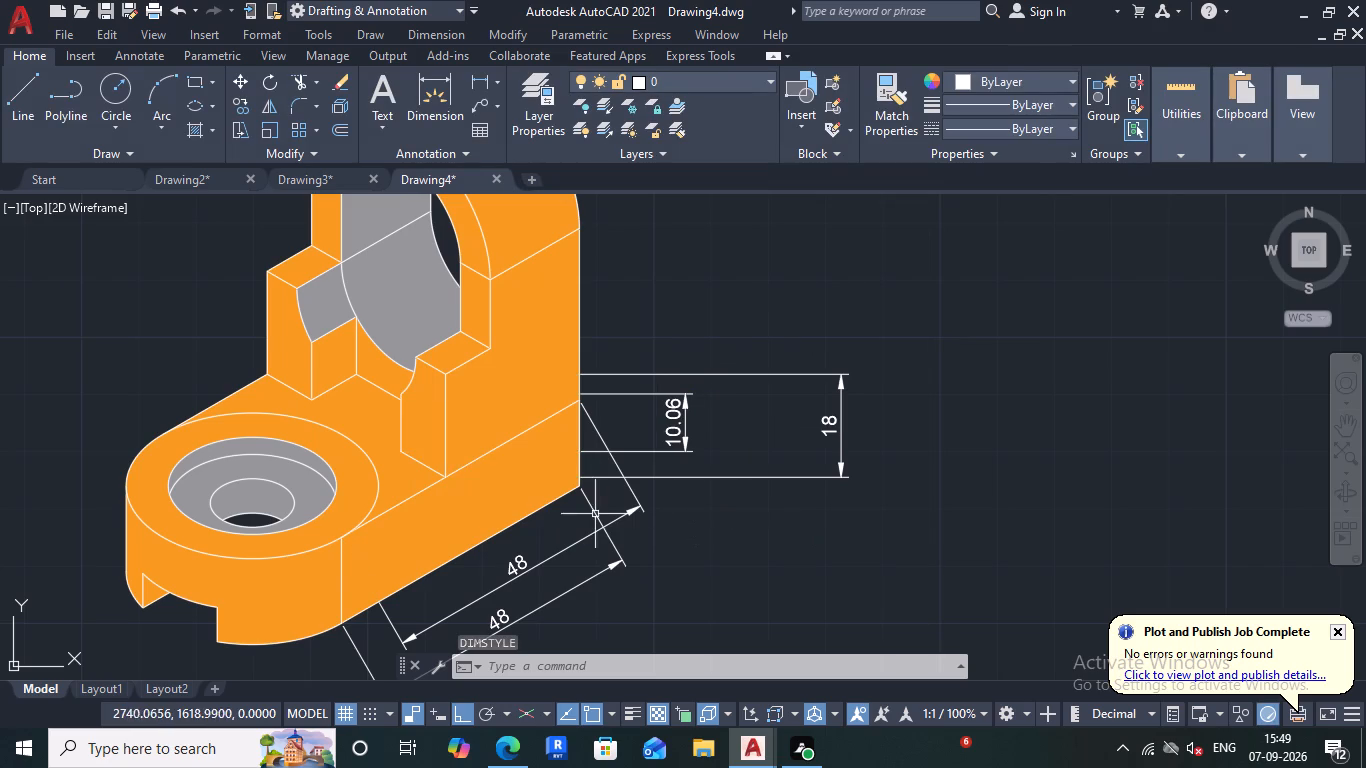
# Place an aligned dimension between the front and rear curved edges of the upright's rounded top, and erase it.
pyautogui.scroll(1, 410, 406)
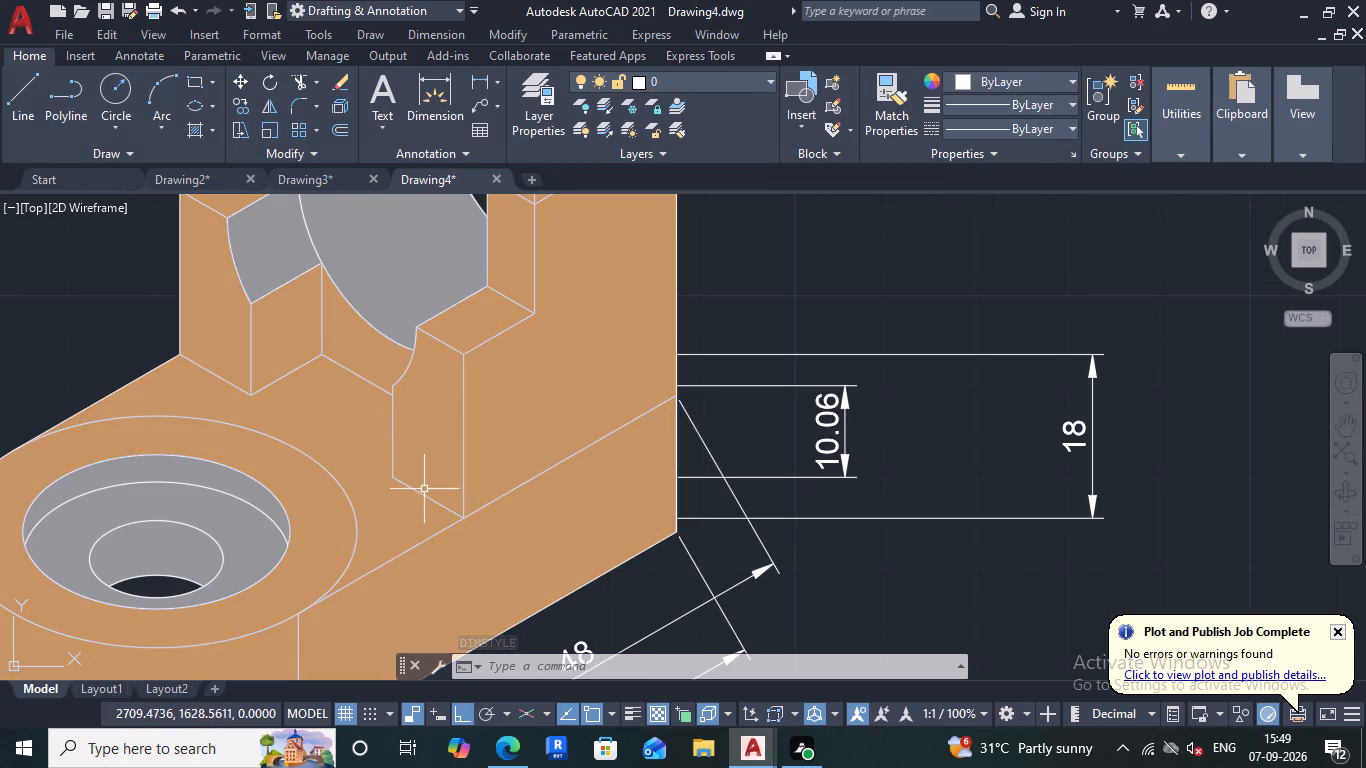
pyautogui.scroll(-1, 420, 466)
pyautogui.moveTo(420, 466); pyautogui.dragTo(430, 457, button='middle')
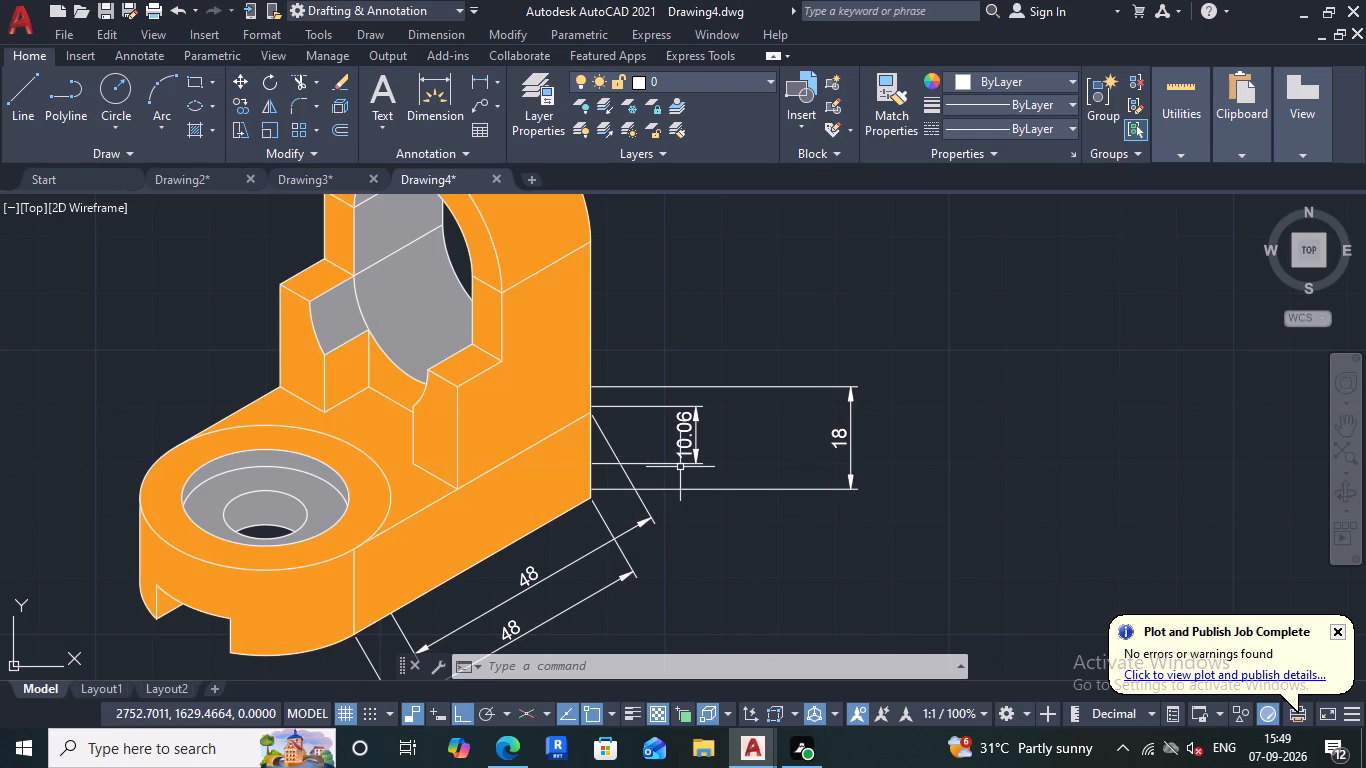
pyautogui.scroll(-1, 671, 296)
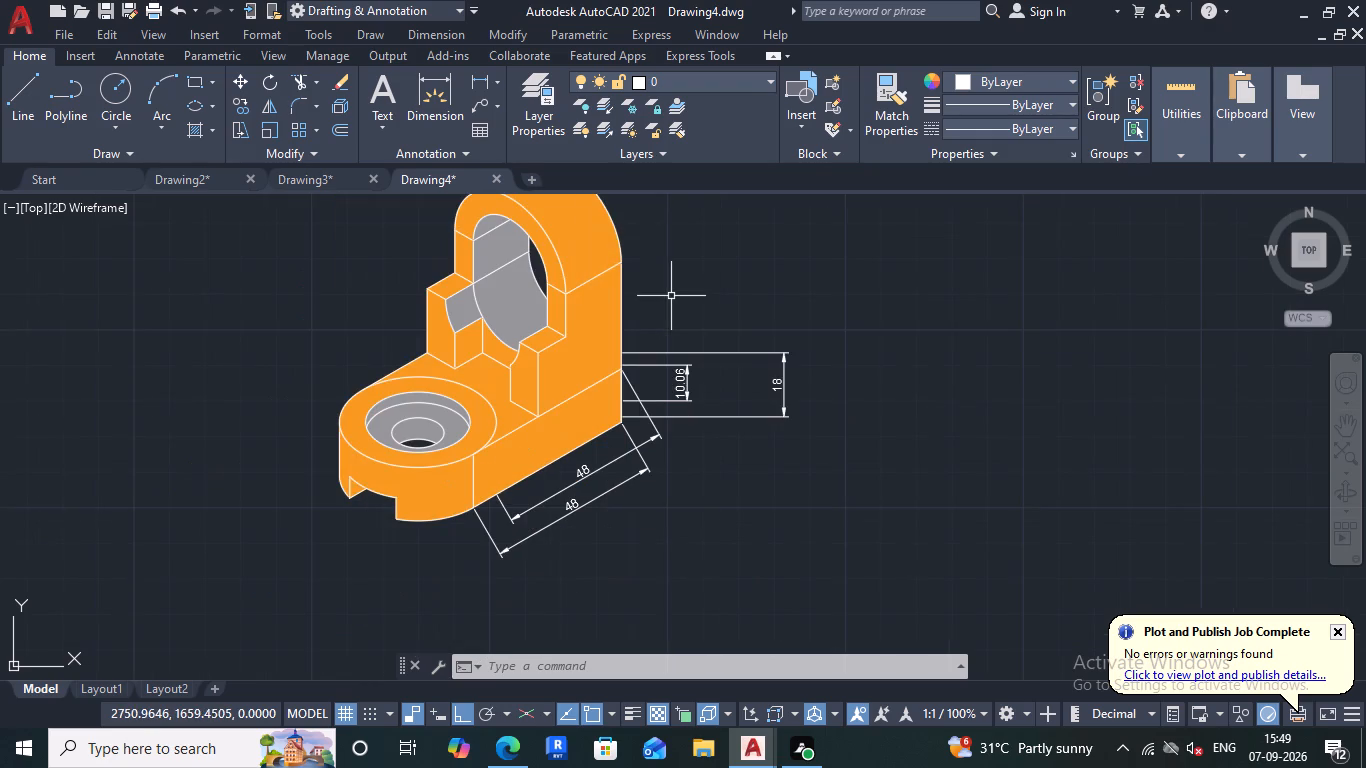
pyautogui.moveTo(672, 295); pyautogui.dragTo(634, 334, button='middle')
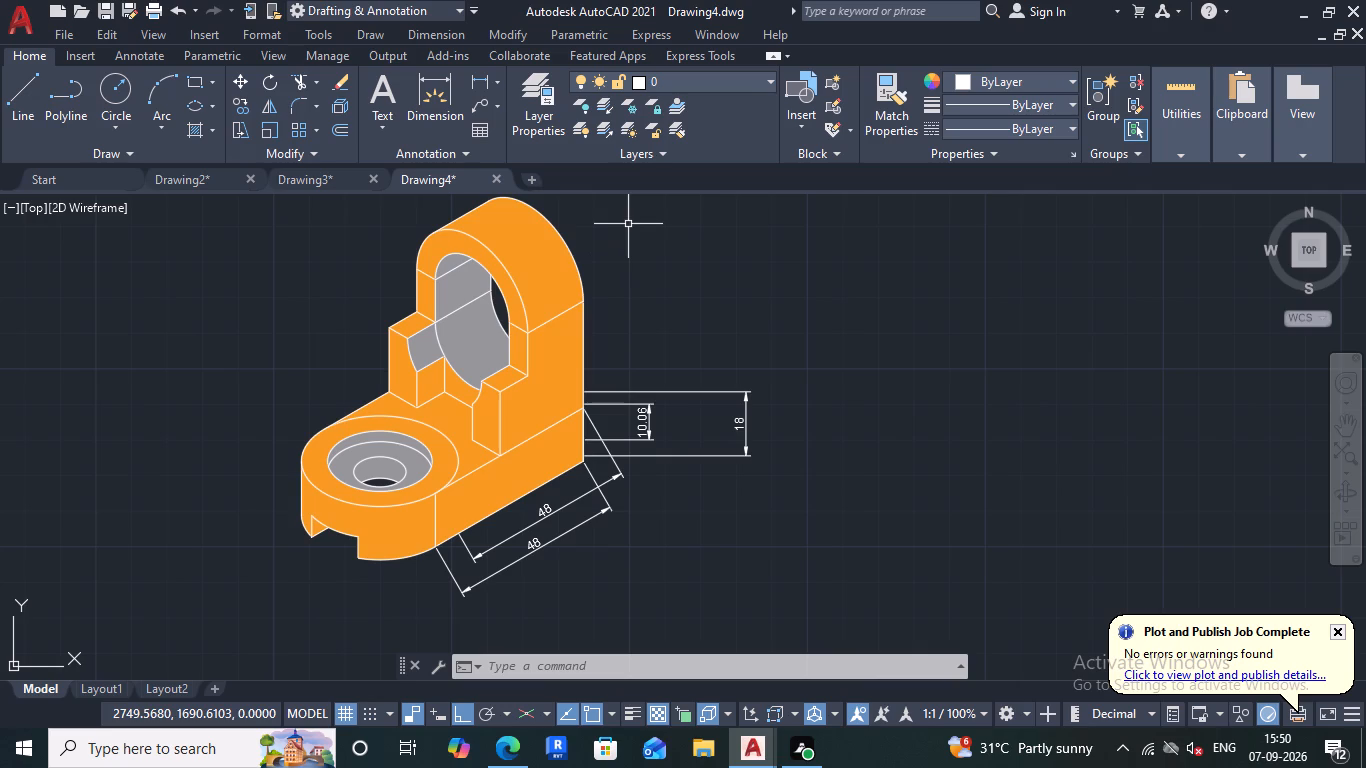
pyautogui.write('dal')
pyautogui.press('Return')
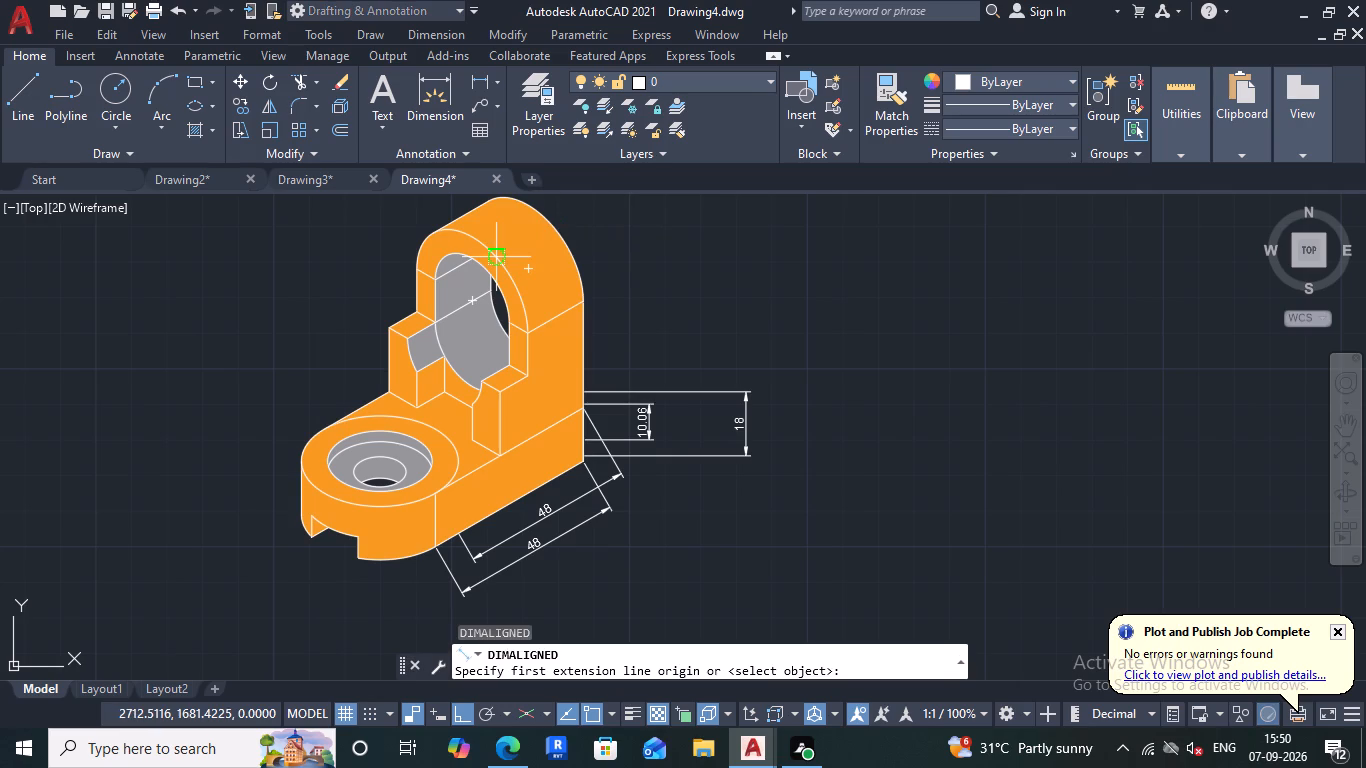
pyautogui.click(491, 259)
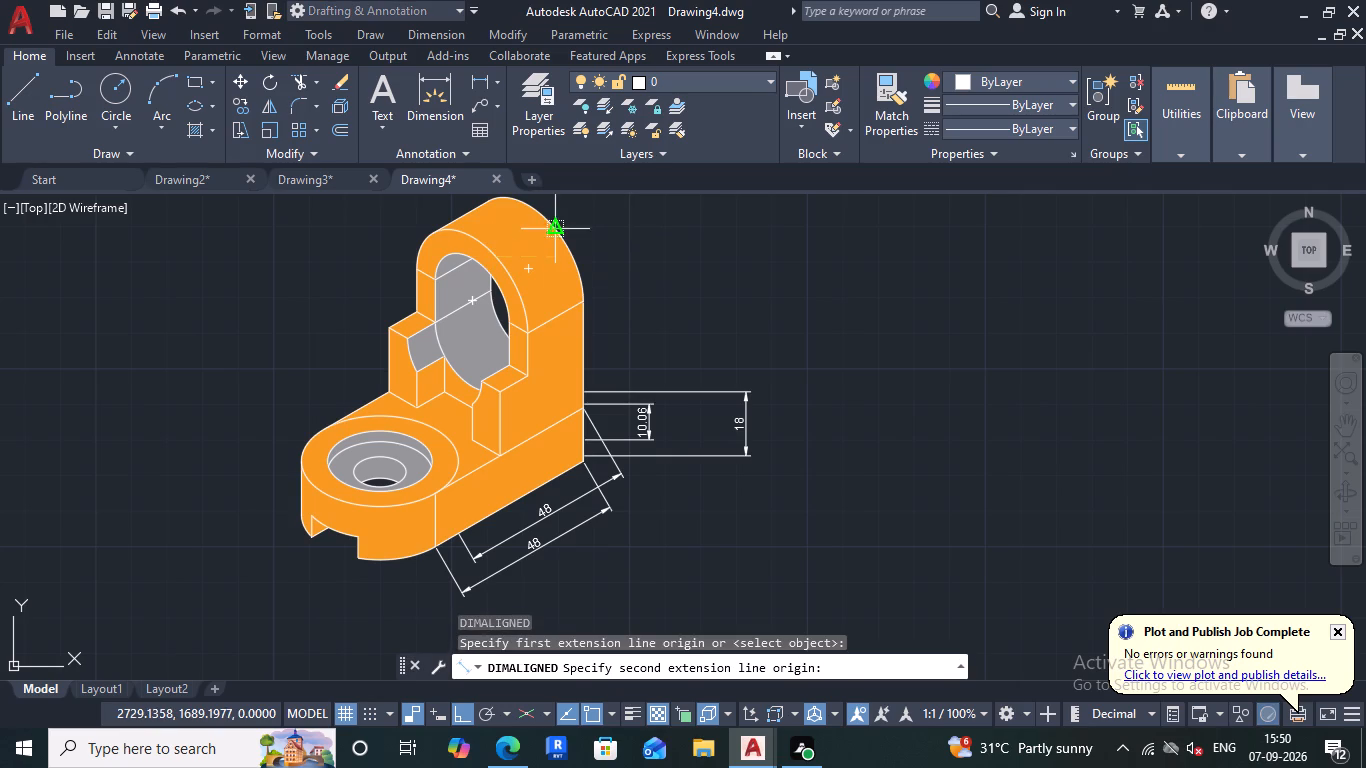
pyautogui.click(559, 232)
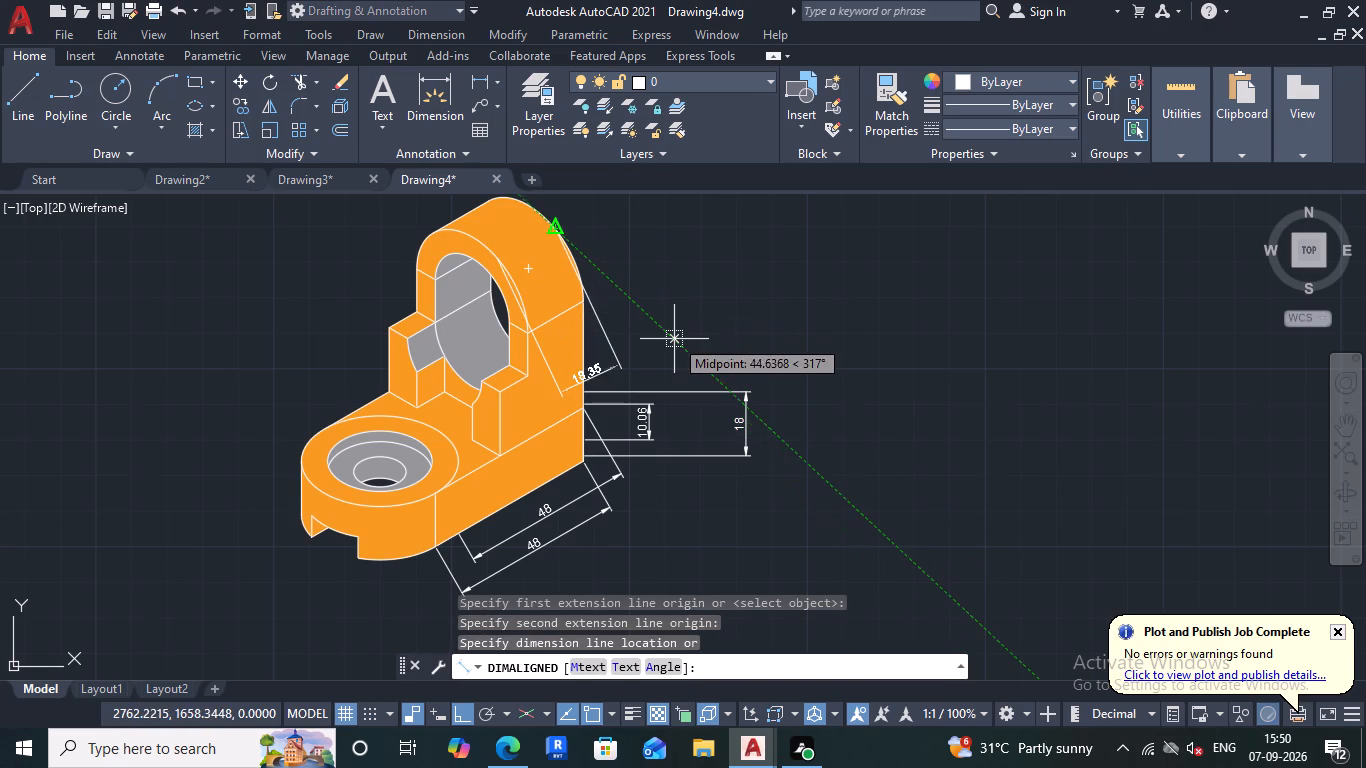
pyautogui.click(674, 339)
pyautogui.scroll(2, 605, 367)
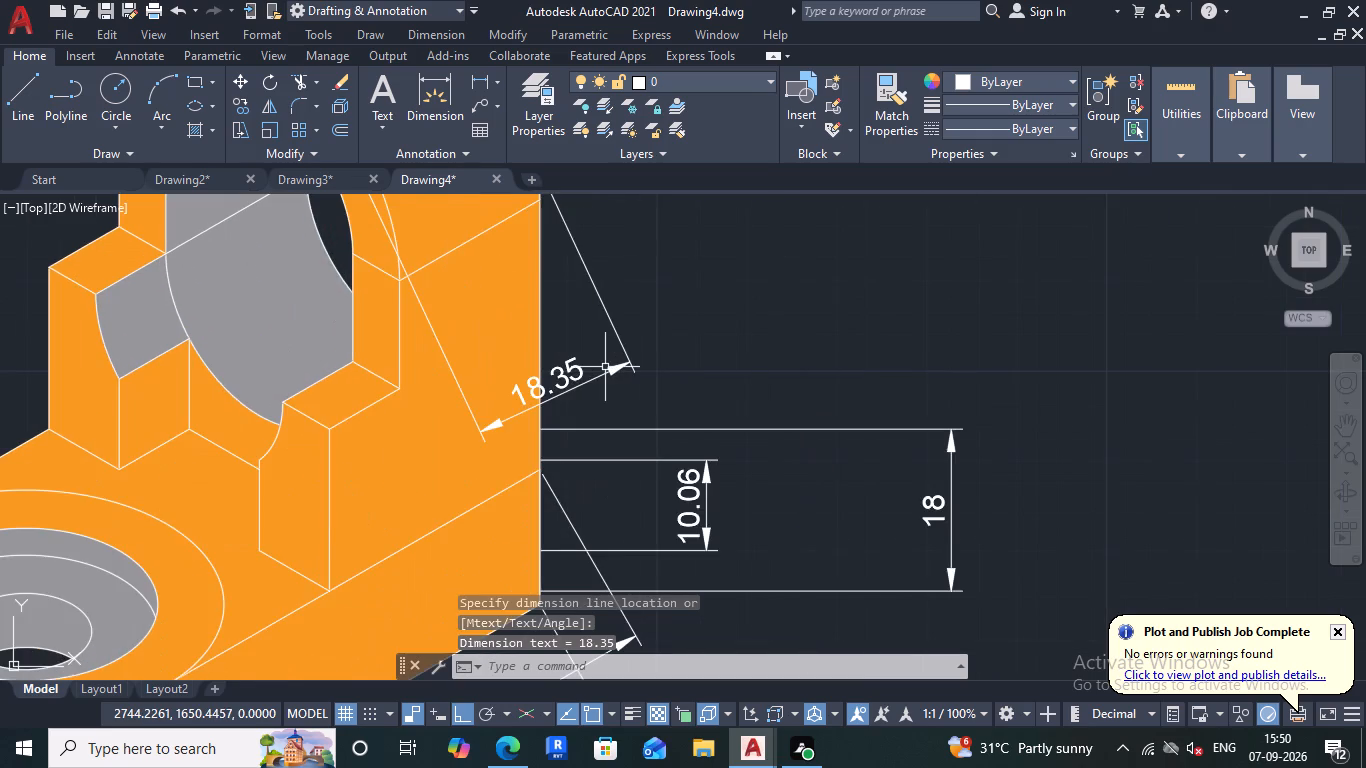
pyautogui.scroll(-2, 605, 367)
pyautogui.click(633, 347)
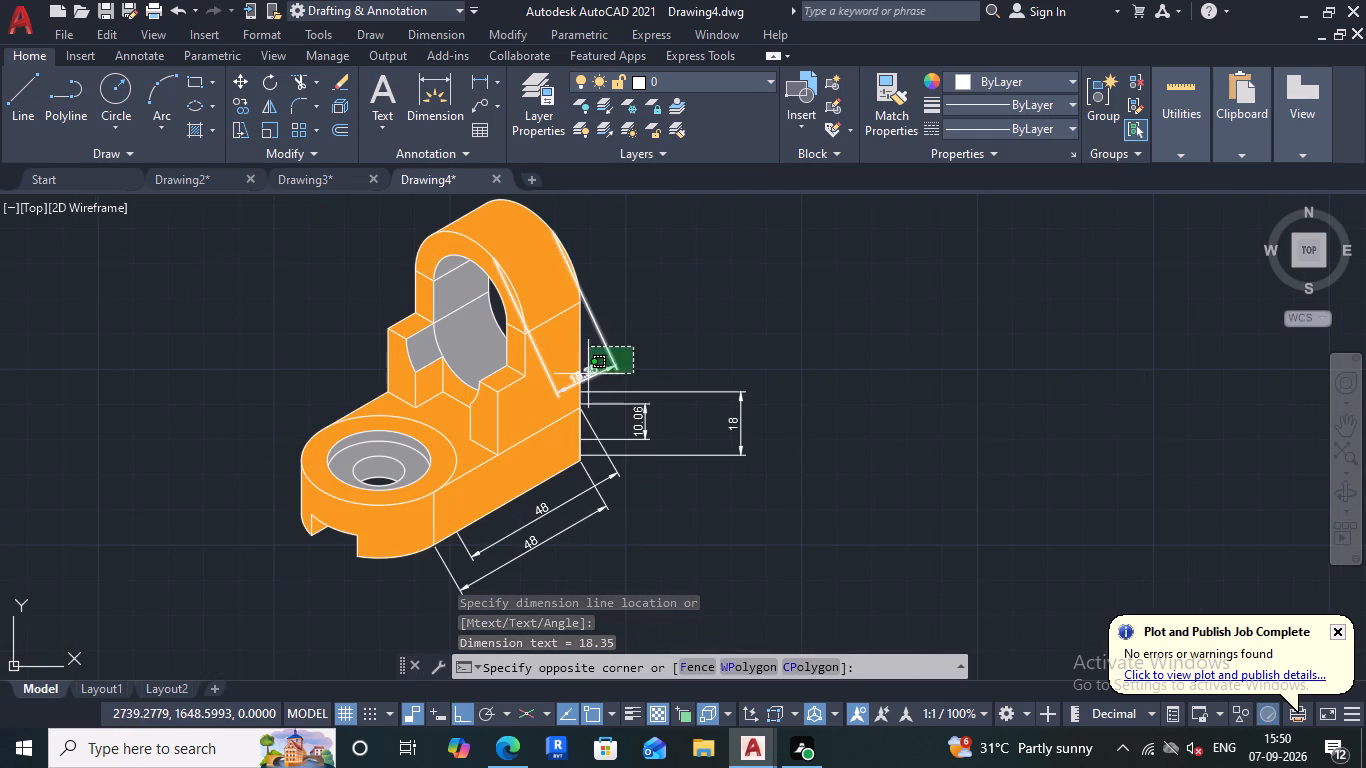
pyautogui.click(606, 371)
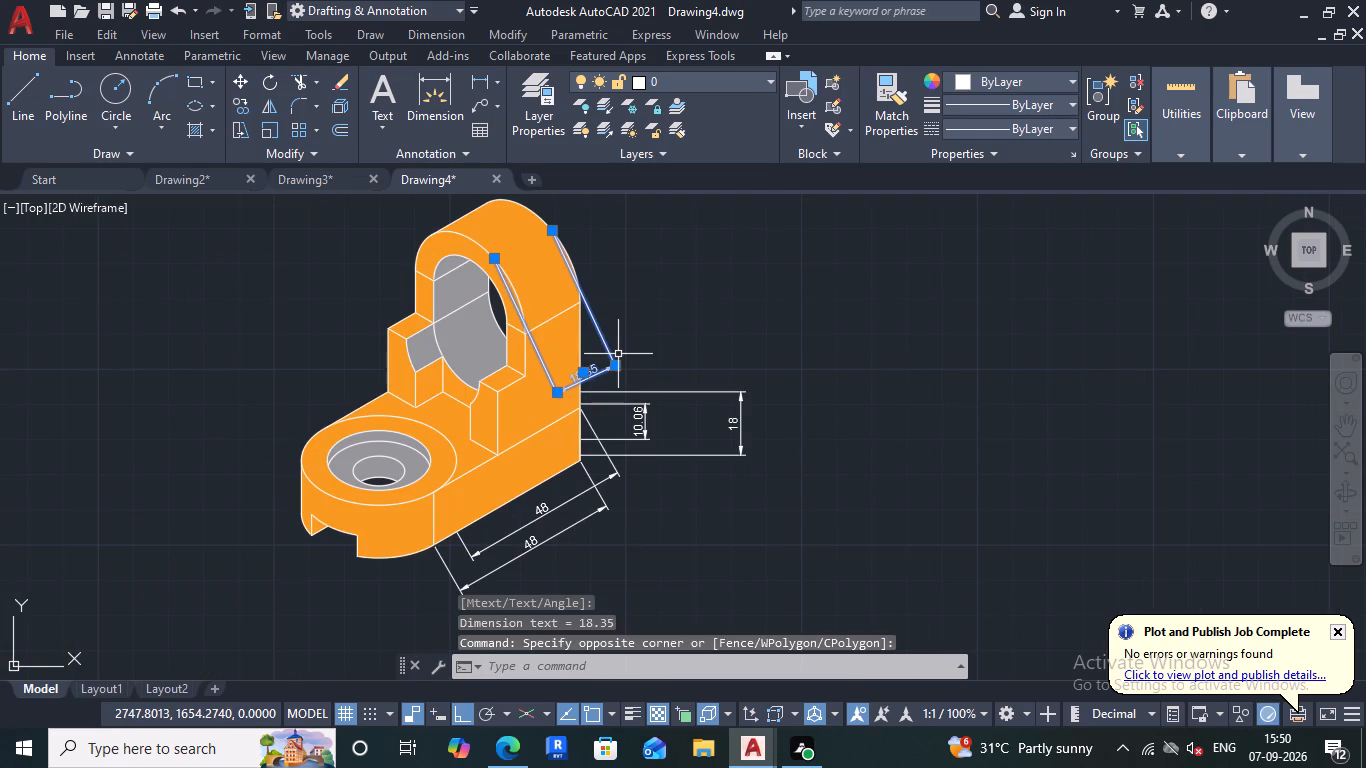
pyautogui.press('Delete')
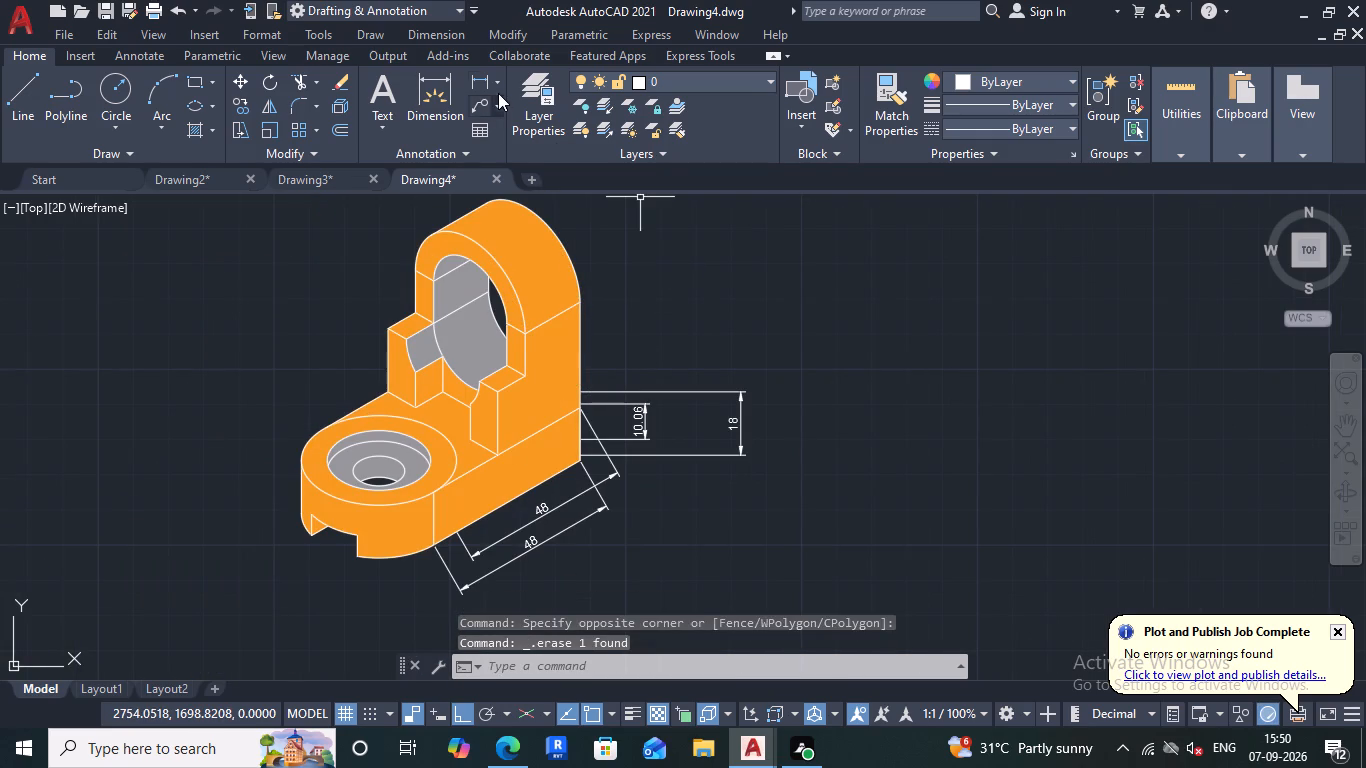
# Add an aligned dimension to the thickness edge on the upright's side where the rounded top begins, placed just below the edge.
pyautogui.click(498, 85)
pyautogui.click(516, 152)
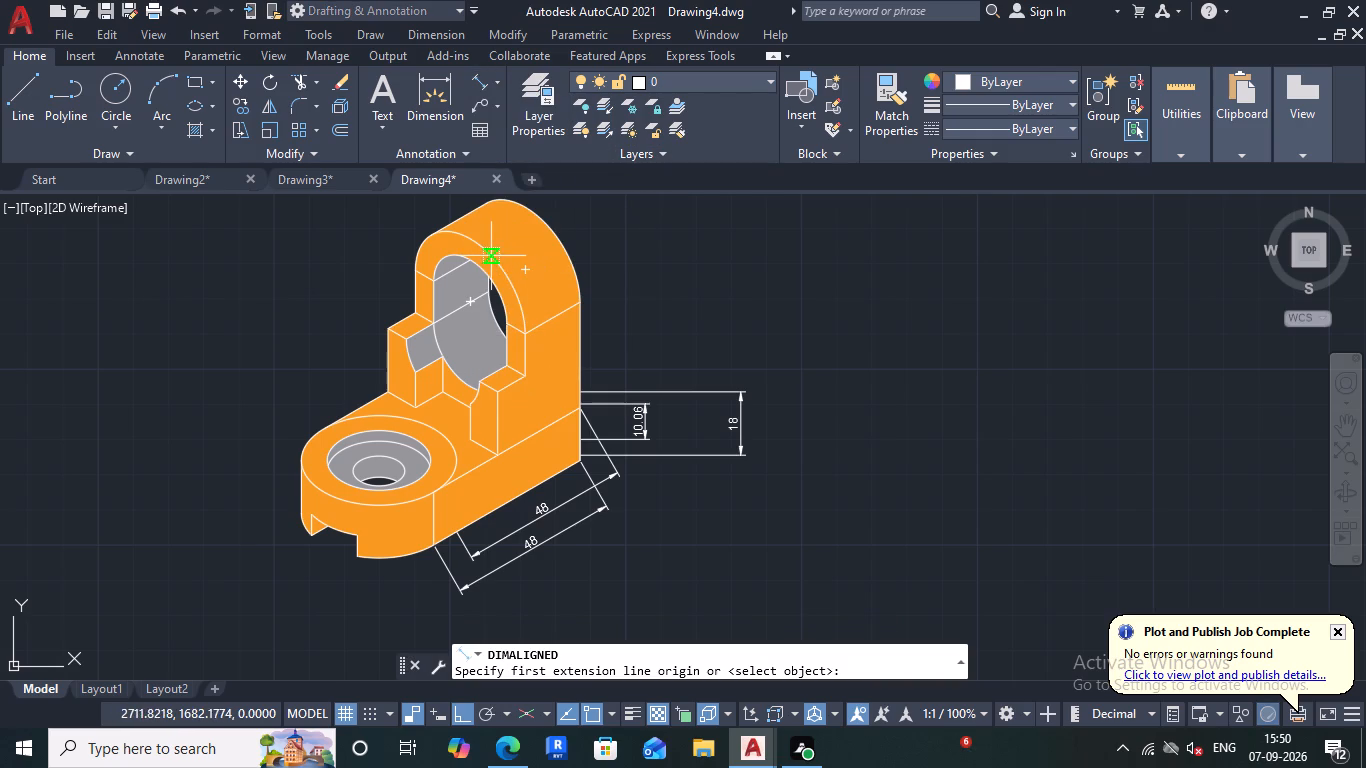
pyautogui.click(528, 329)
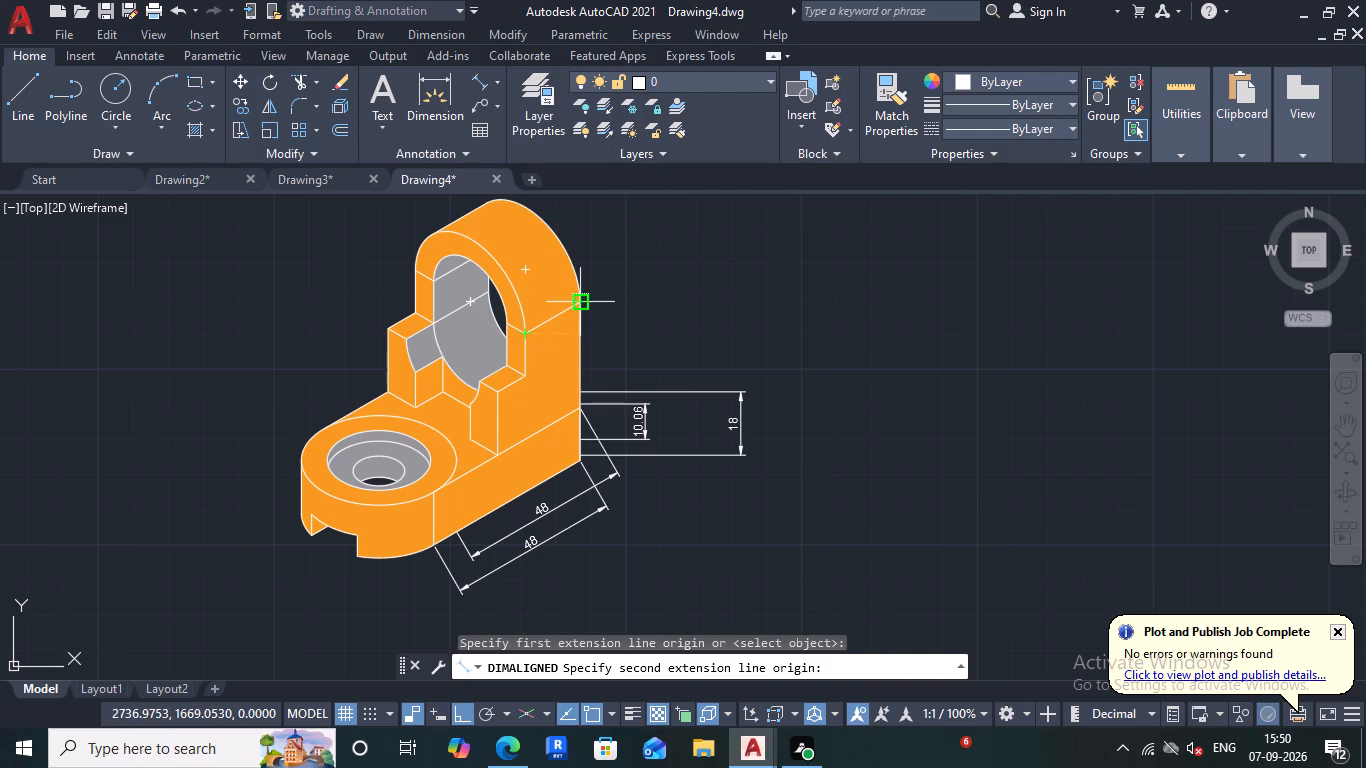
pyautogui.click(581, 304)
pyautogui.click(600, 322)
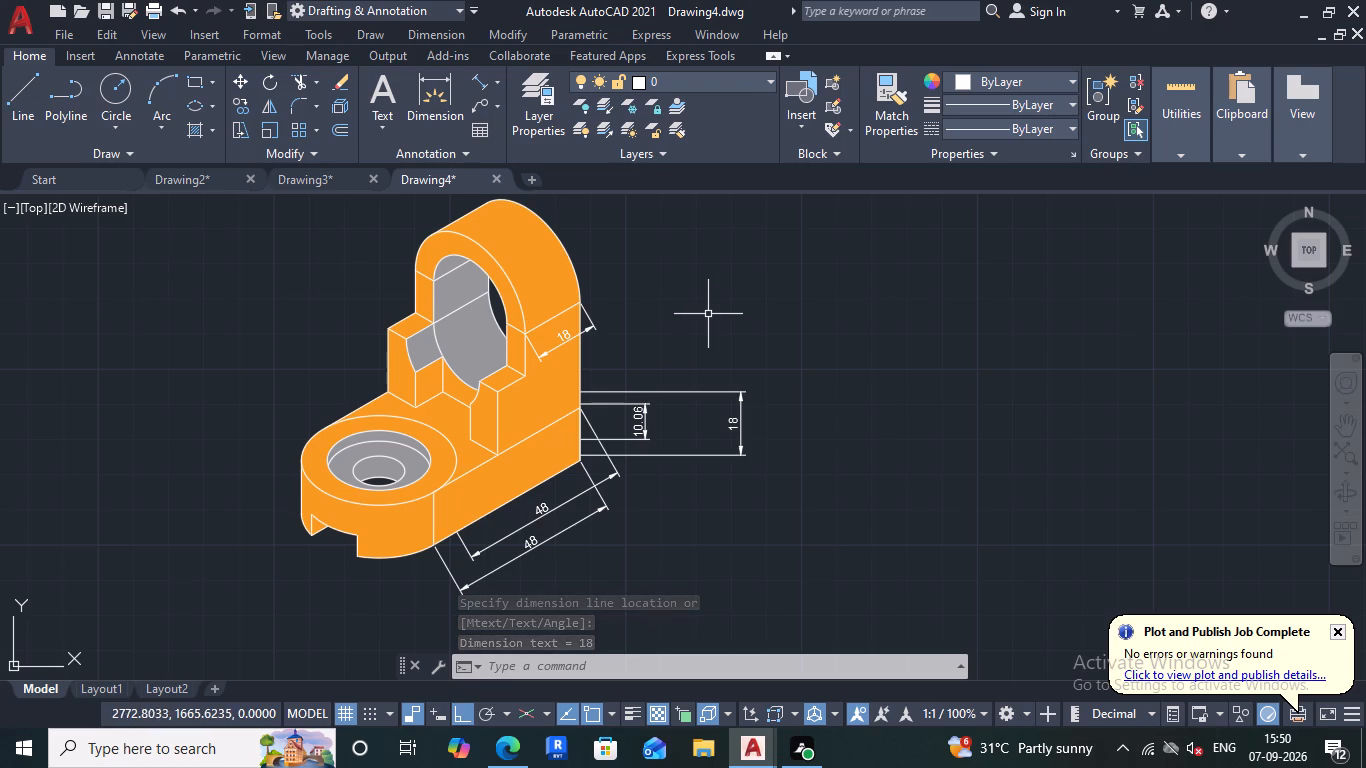
# Erase all five aligned dimensions on the bracket's base, step block and upright.
pyautogui.click(753, 352)
pyautogui.click(617, 475)
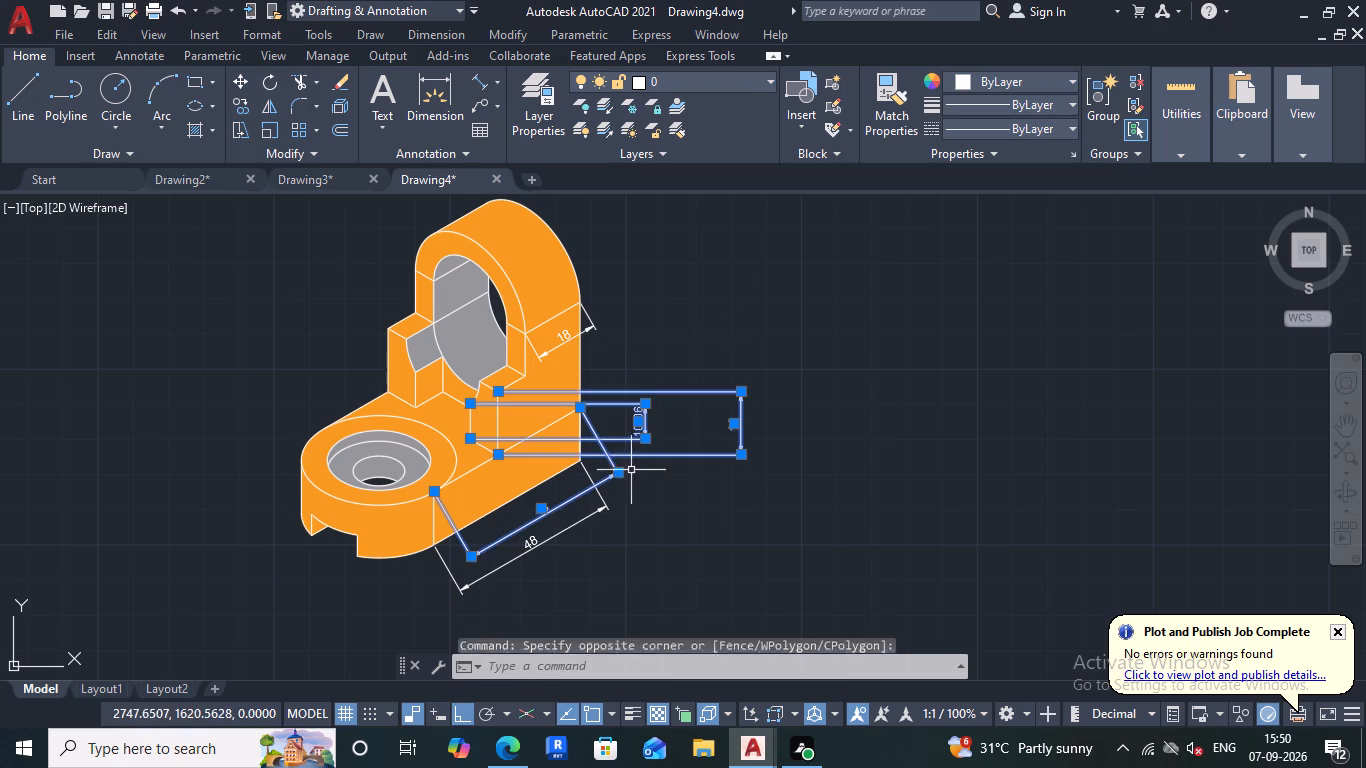
pyautogui.click(624, 495)
pyautogui.click(592, 520)
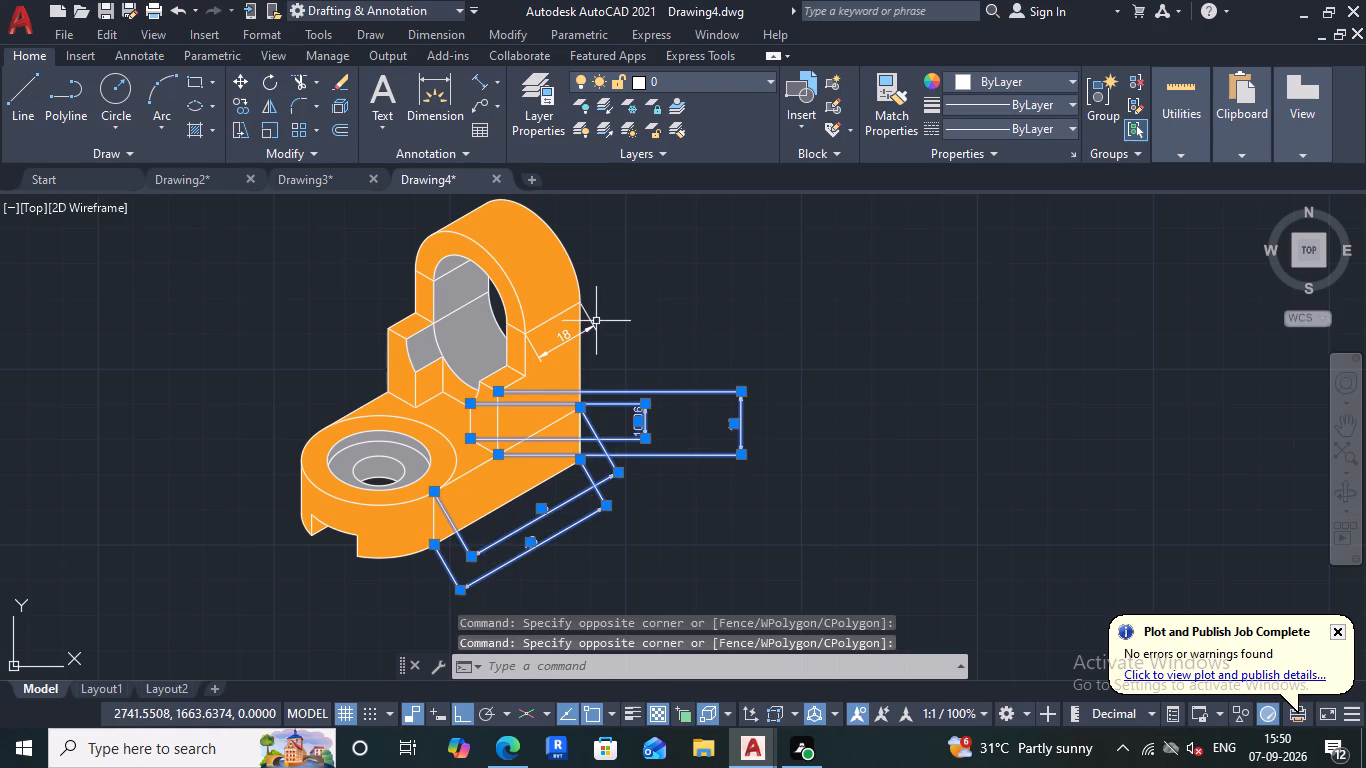
pyautogui.doubleClick(594, 321)
pyautogui.press('Delete')
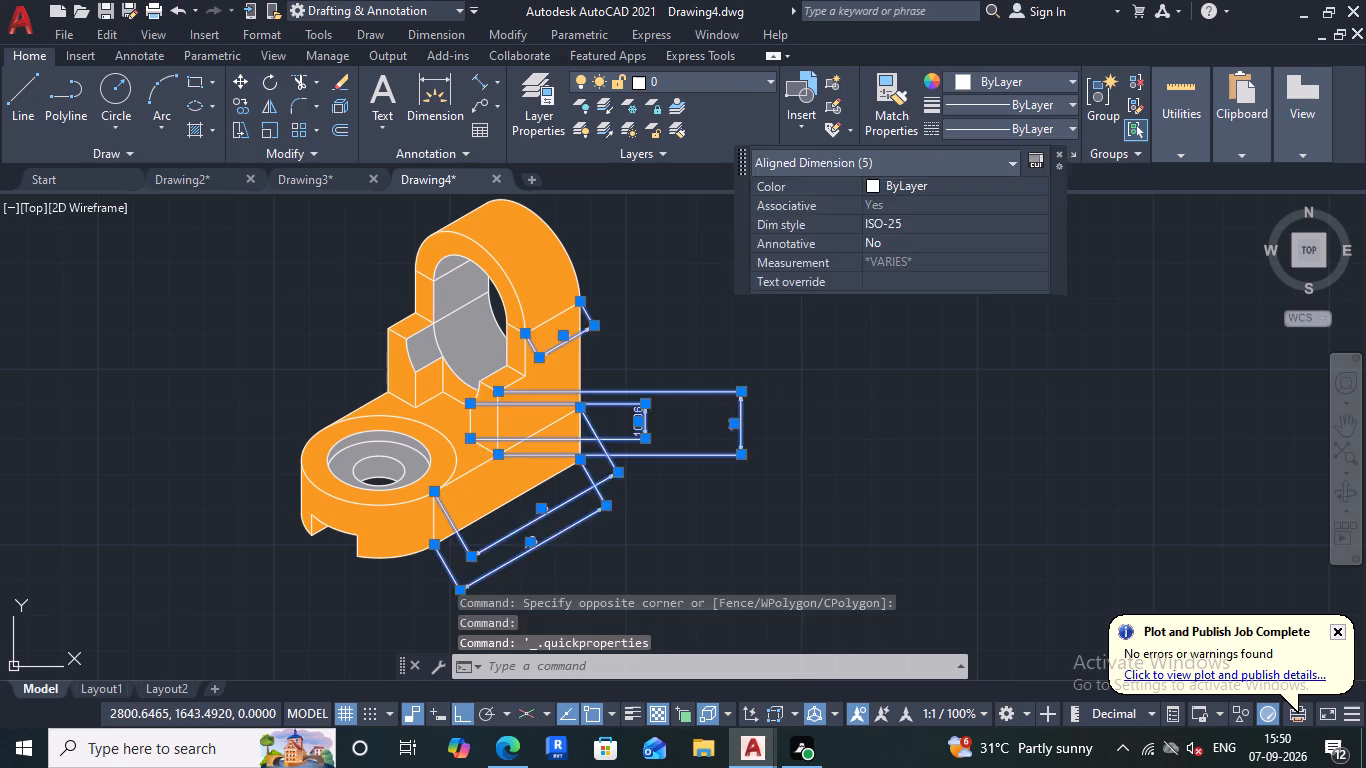
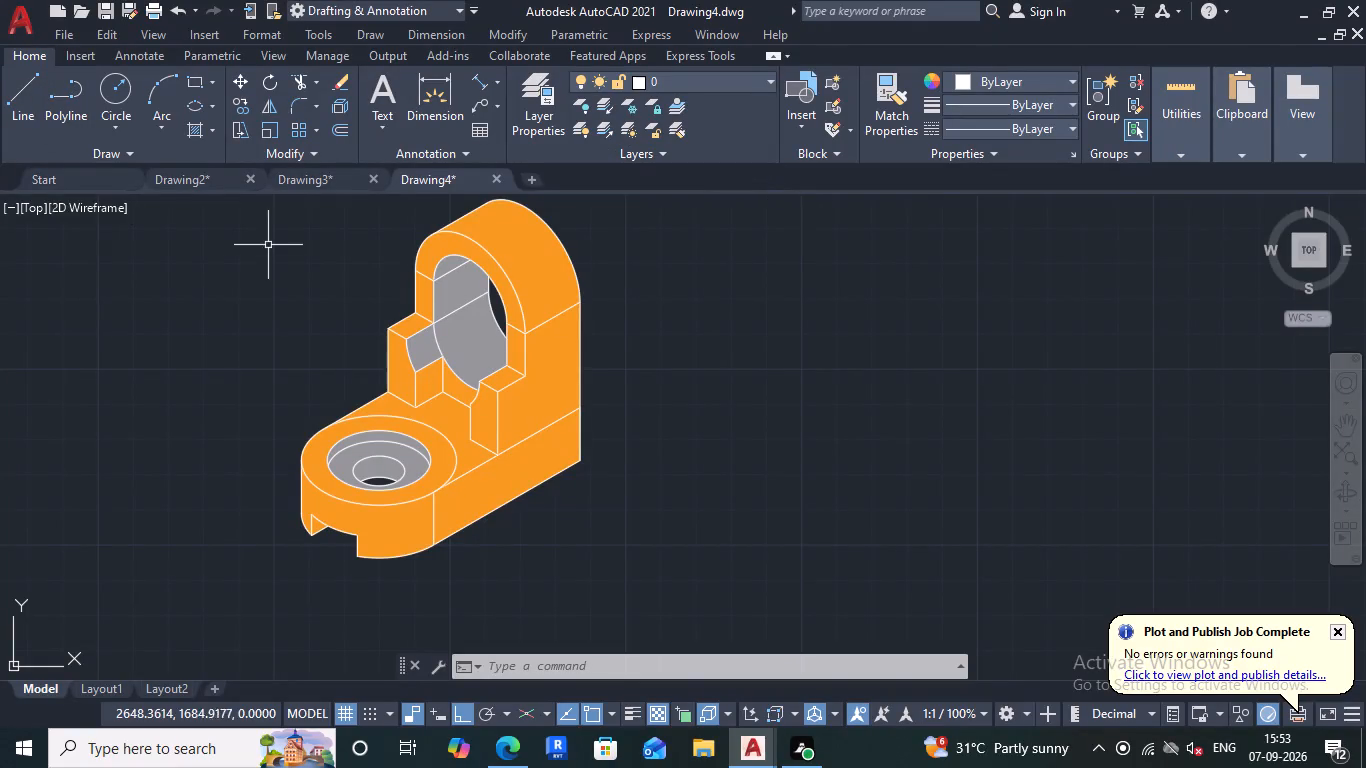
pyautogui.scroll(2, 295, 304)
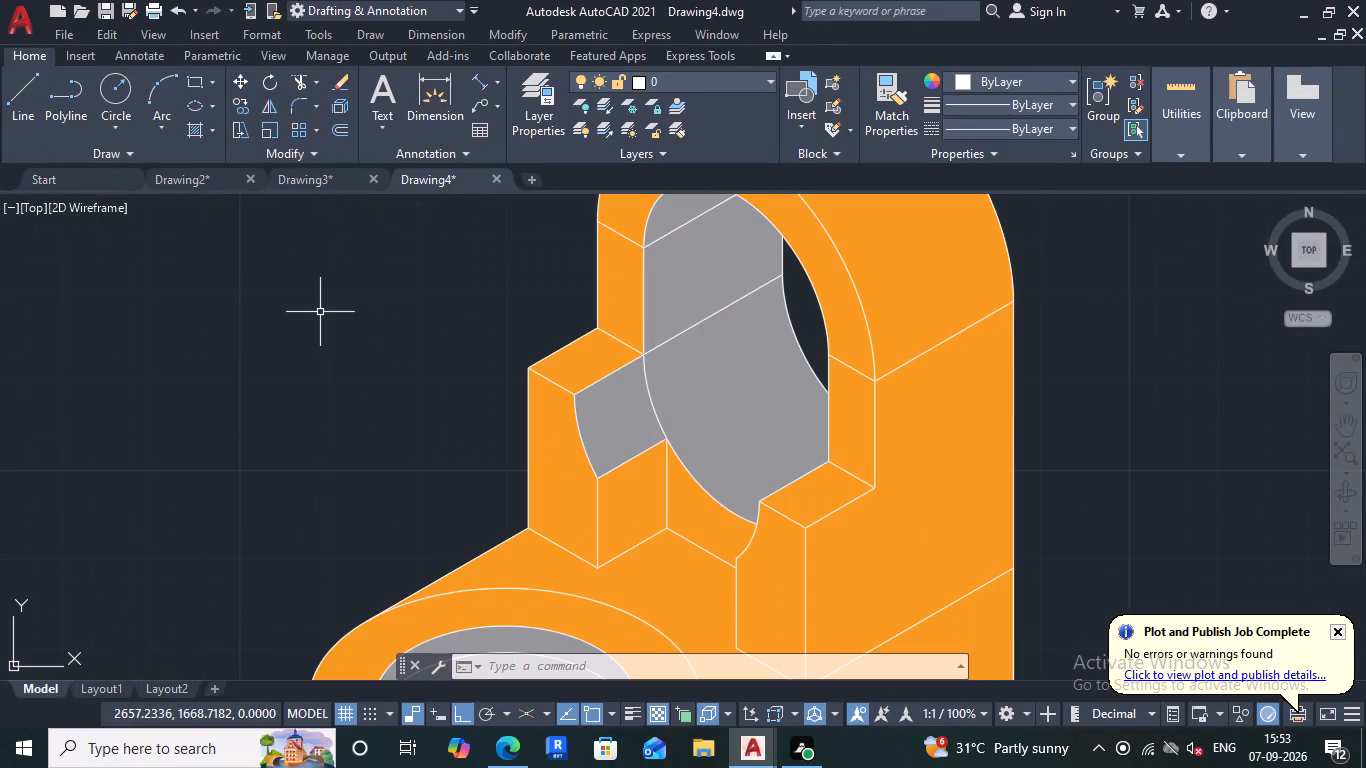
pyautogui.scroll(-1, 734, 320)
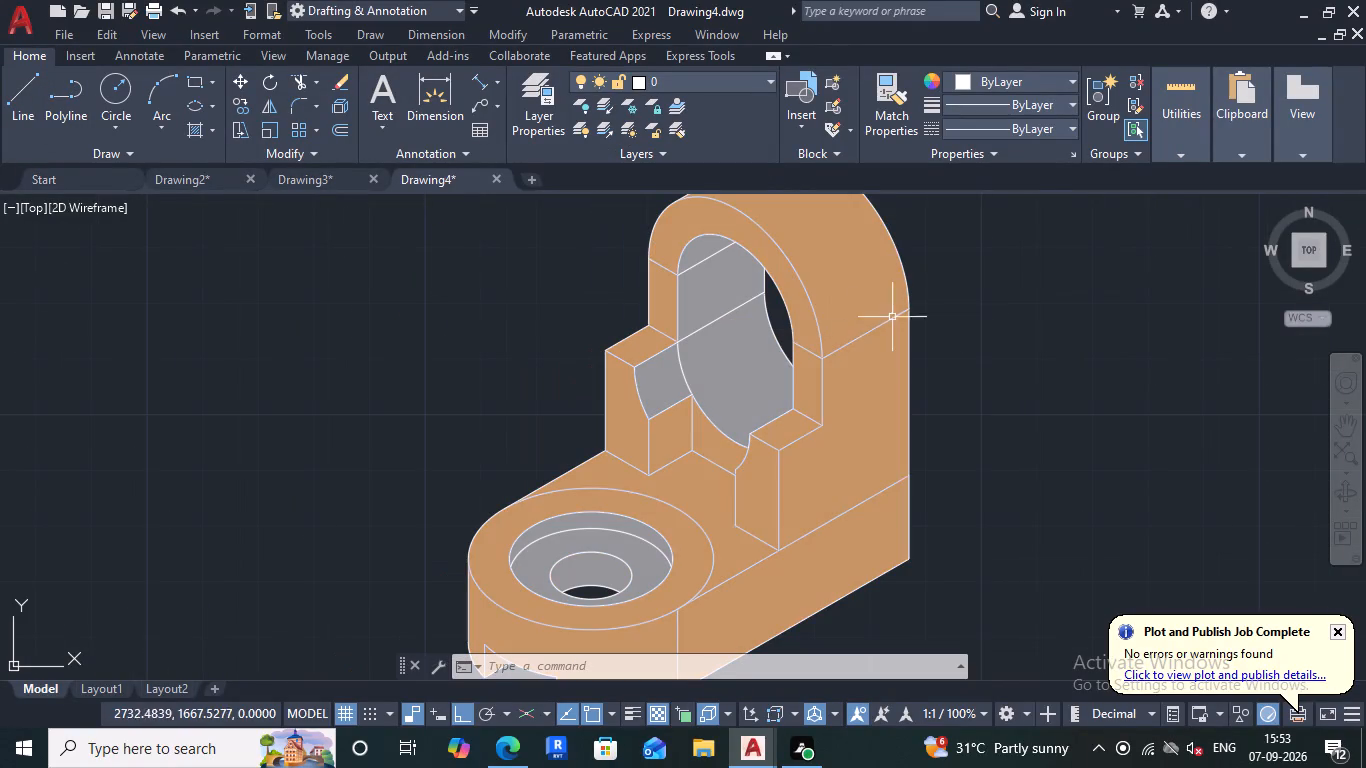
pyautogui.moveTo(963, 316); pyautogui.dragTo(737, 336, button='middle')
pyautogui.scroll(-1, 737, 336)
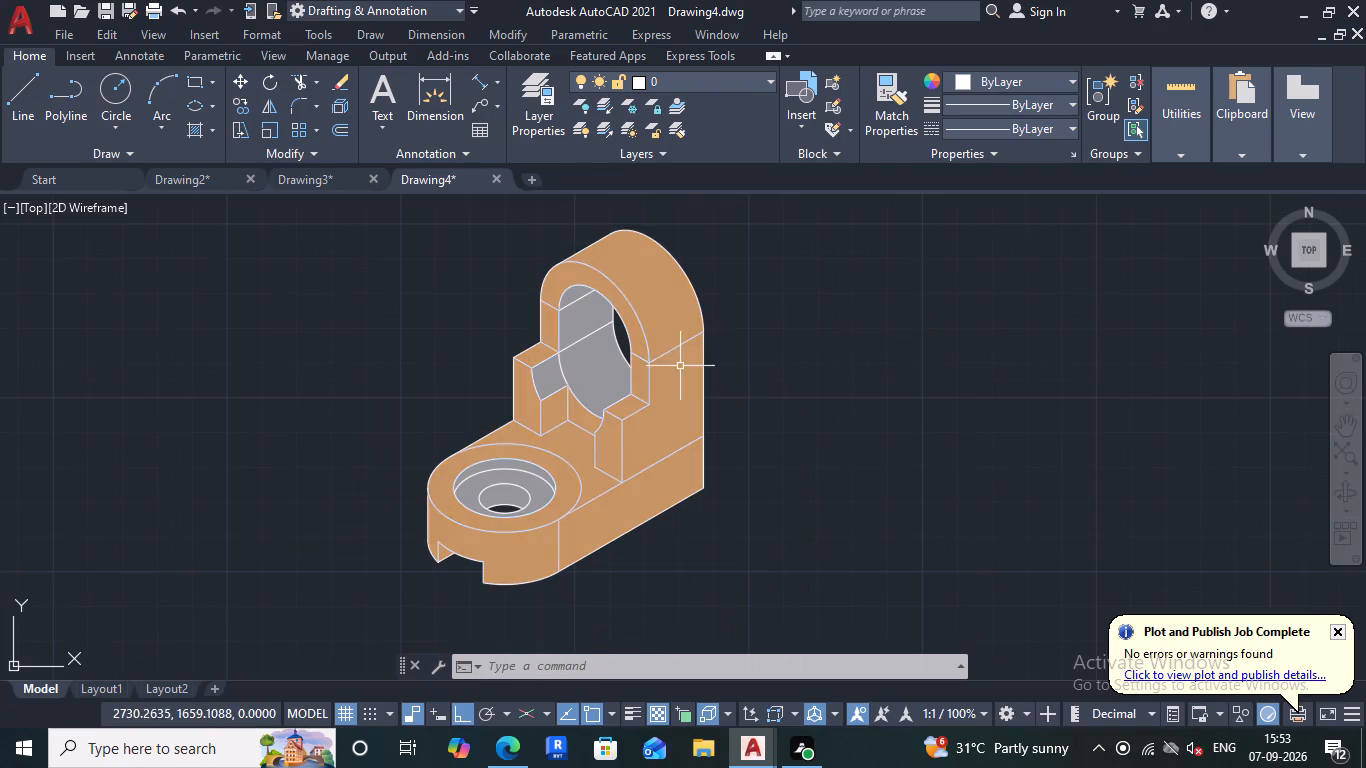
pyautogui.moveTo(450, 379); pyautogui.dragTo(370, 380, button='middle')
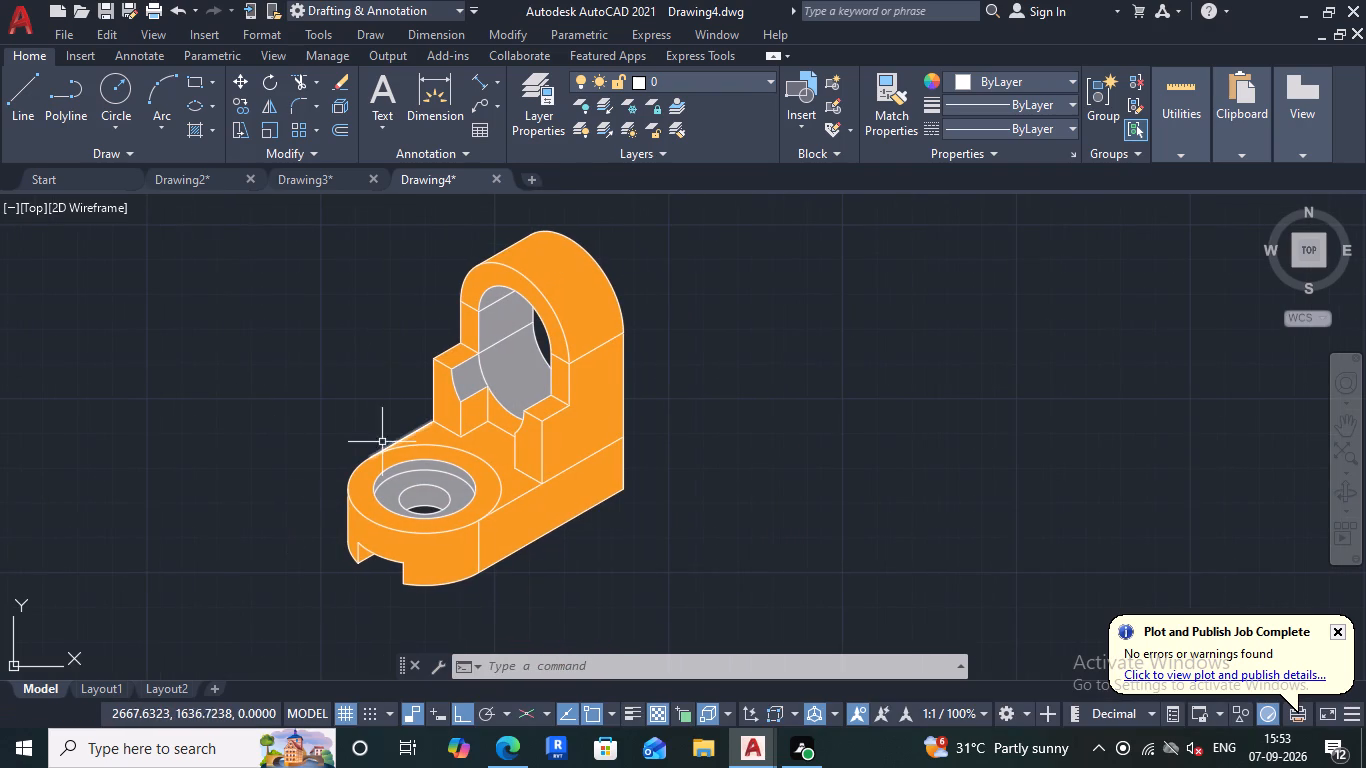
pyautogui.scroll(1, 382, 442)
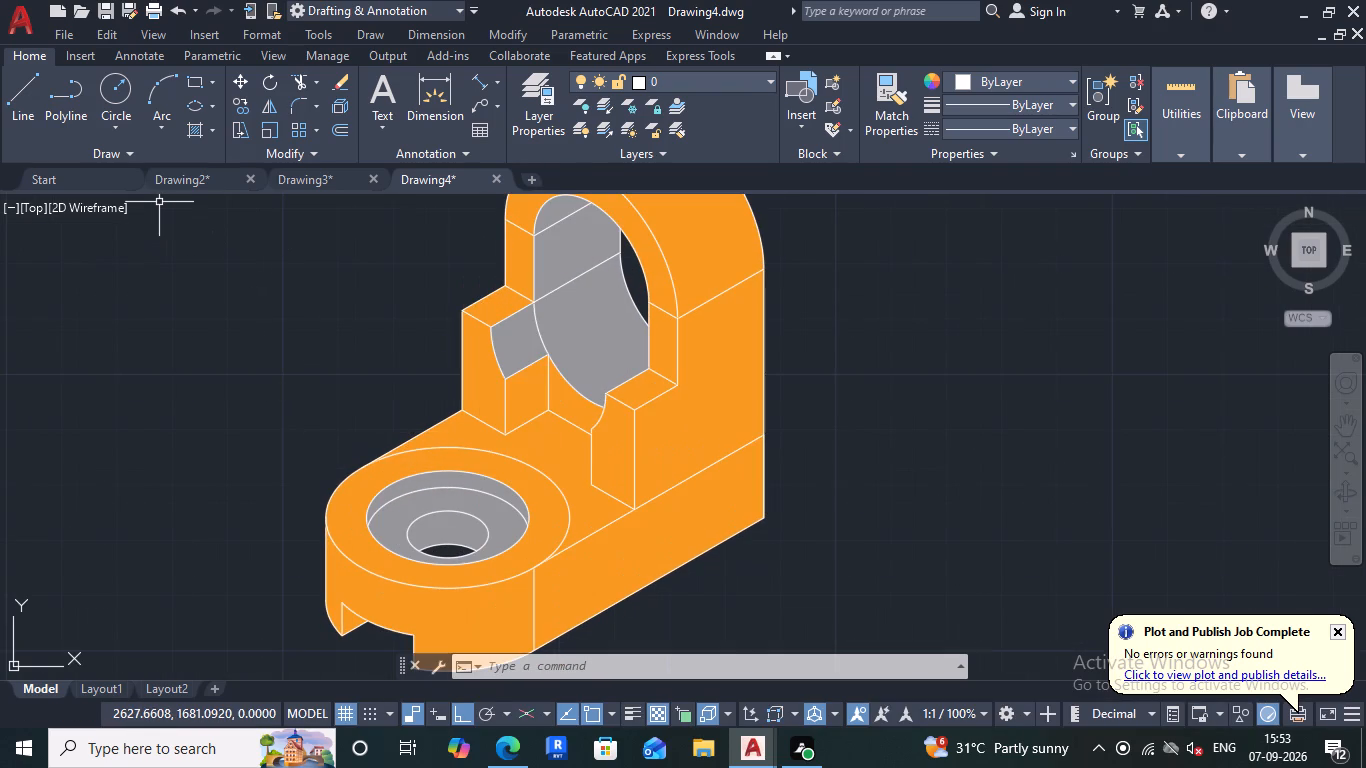
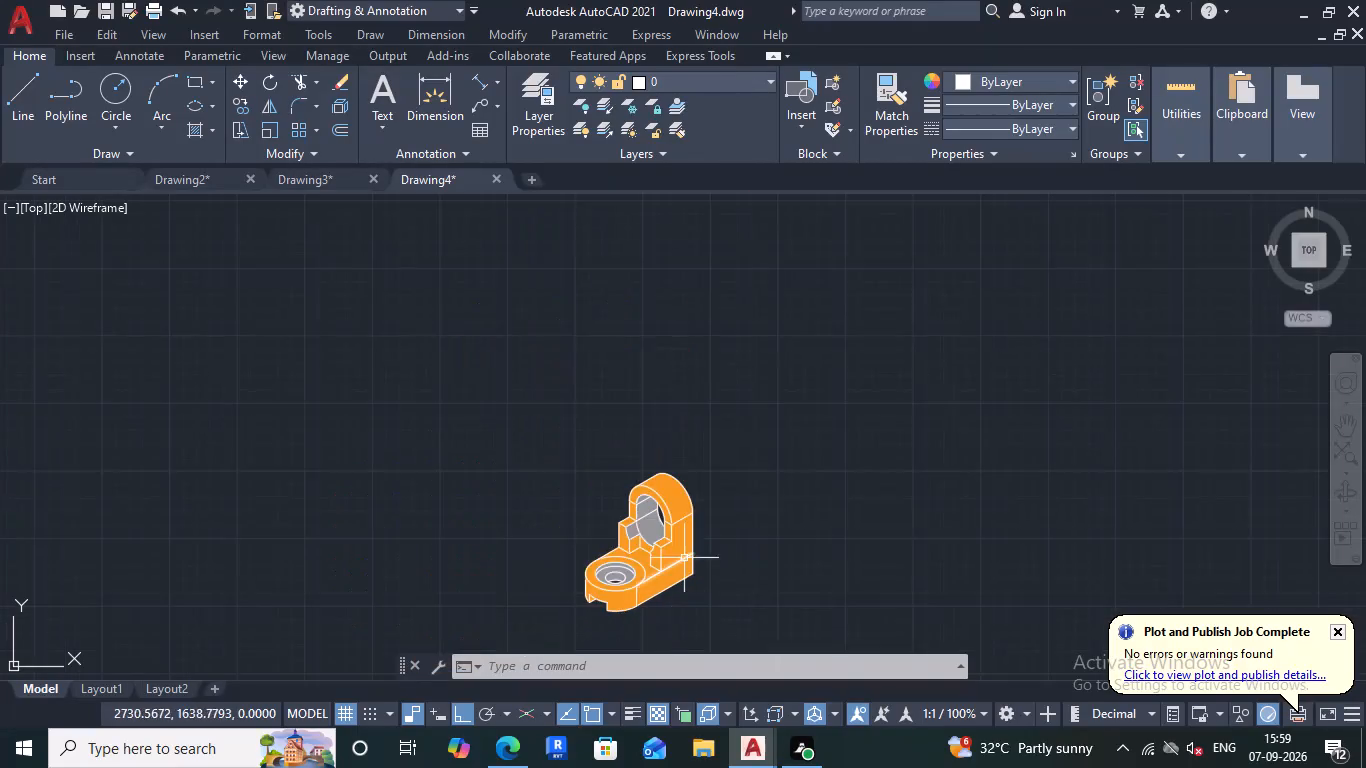
# Examine the isometric bracket's arched upright, stepped shoulders, base and counterbored hole up close.
pyautogui.scroll(3, 702, 596)
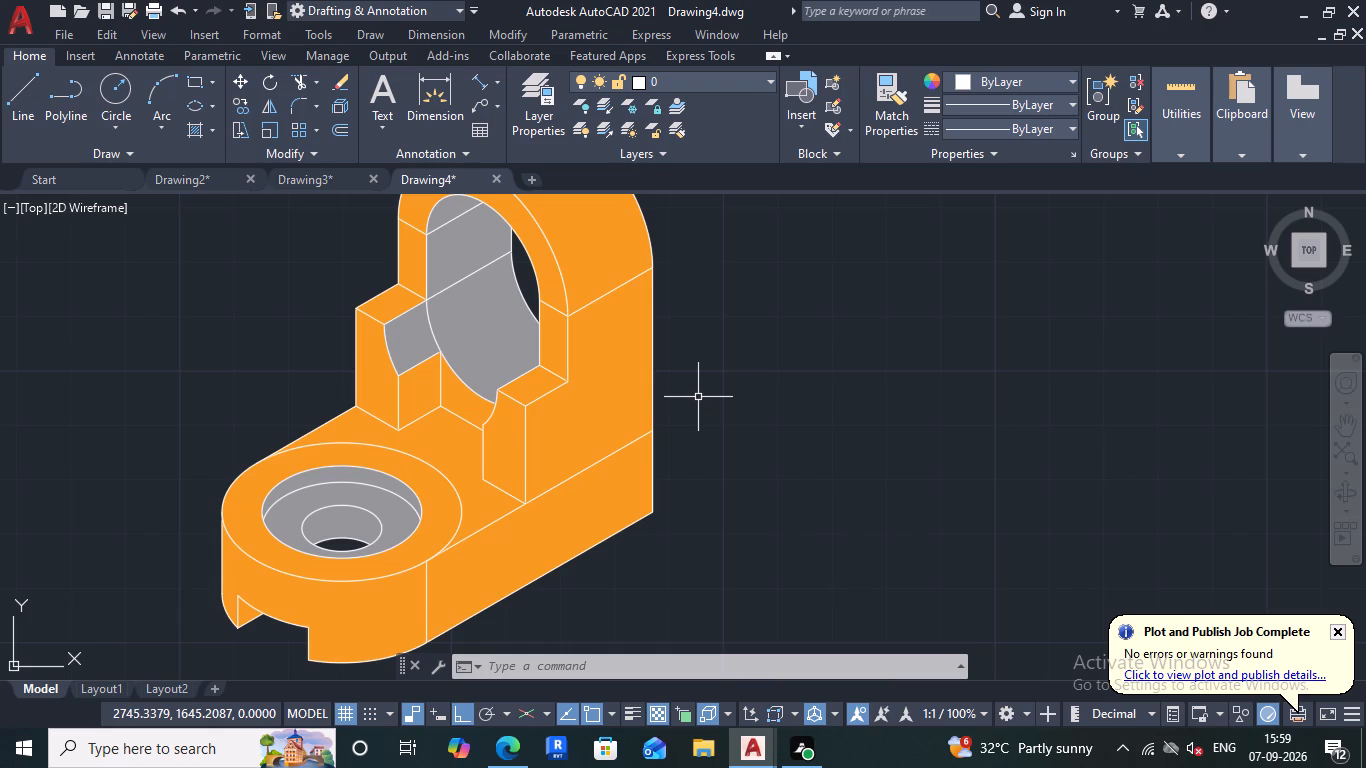
pyautogui.scroll(-3, 698, 415)
pyautogui.scroll(3, 685, 411)
pyautogui.scroll(-1, 547, 375)
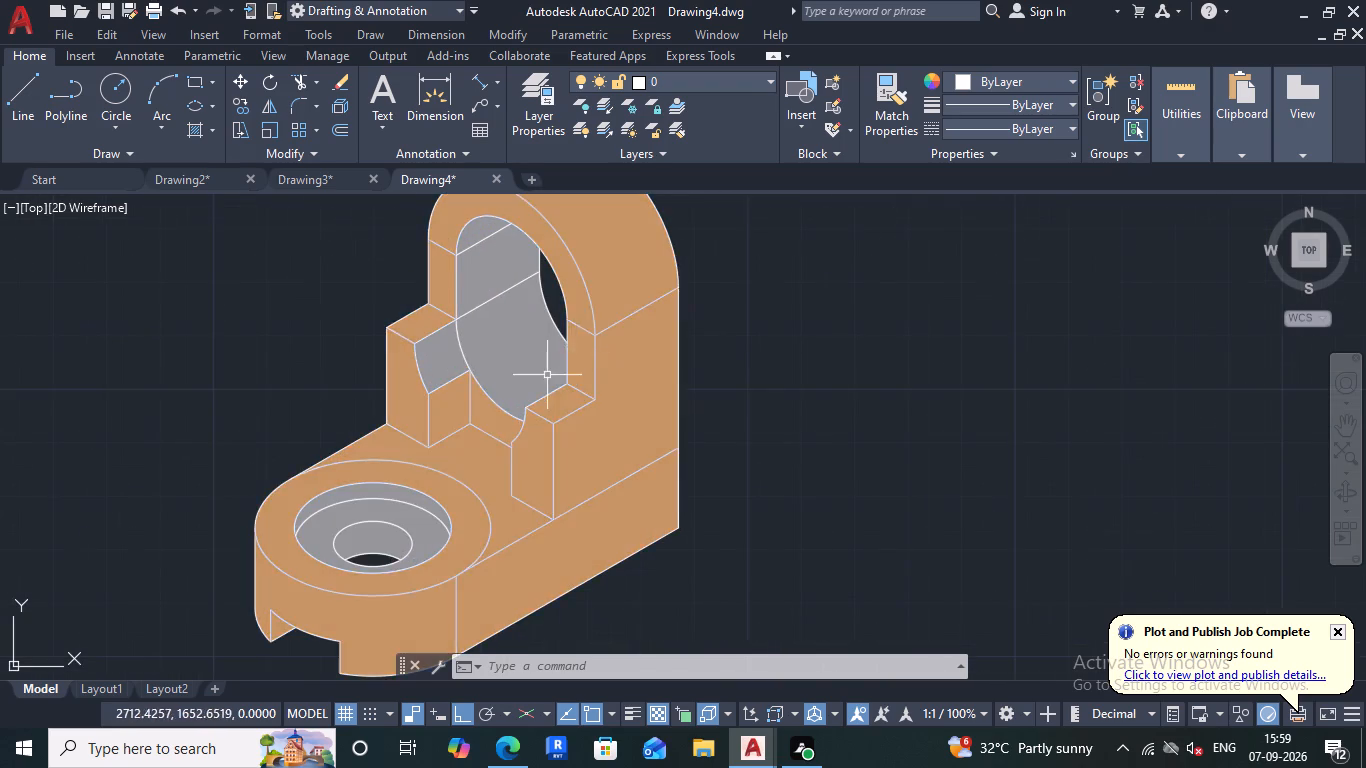
pyautogui.scroll(-1, 545, 383)
pyautogui.scroll(2, 533, 383)
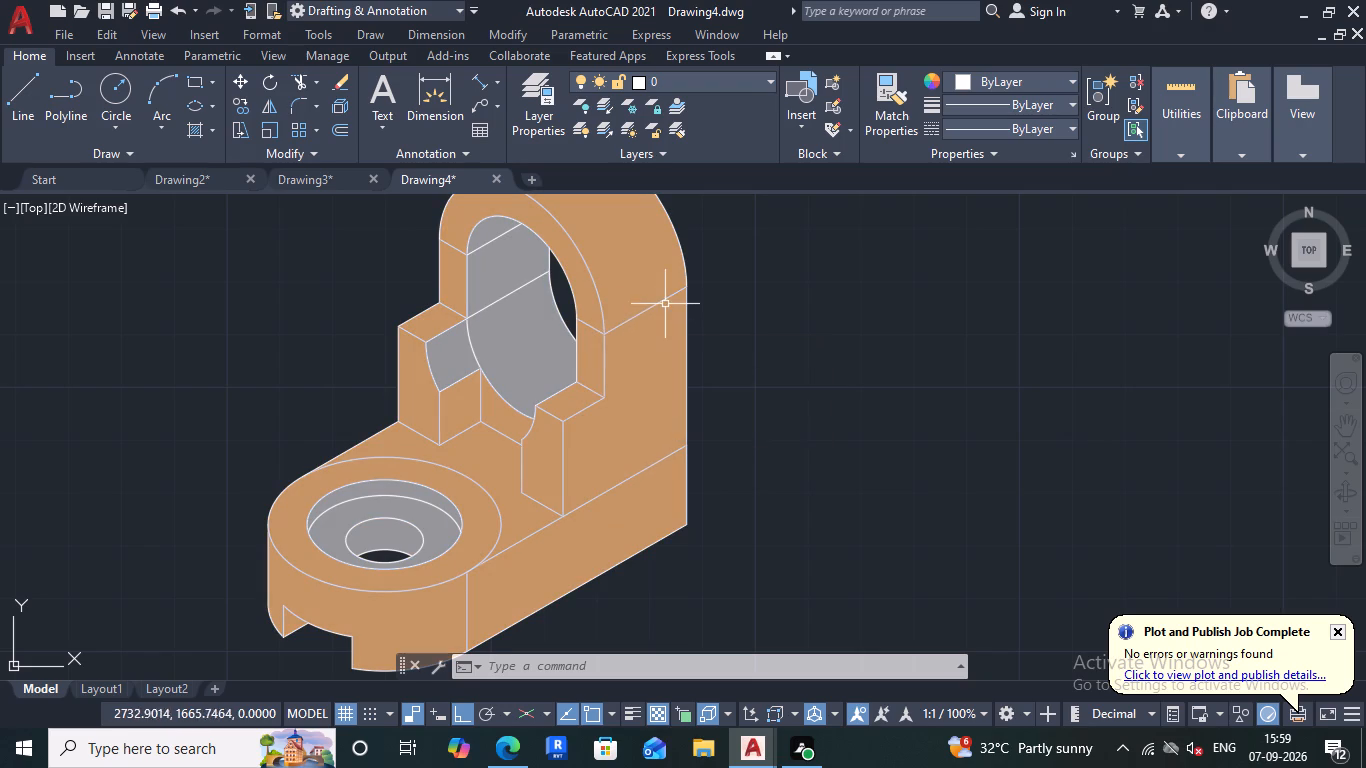
pyautogui.scroll(-3, 666, 304)
pyautogui.scroll(3, 618, 295)
pyautogui.scroll(2, 687, 352)
pyautogui.scroll(-4, 690, 352)
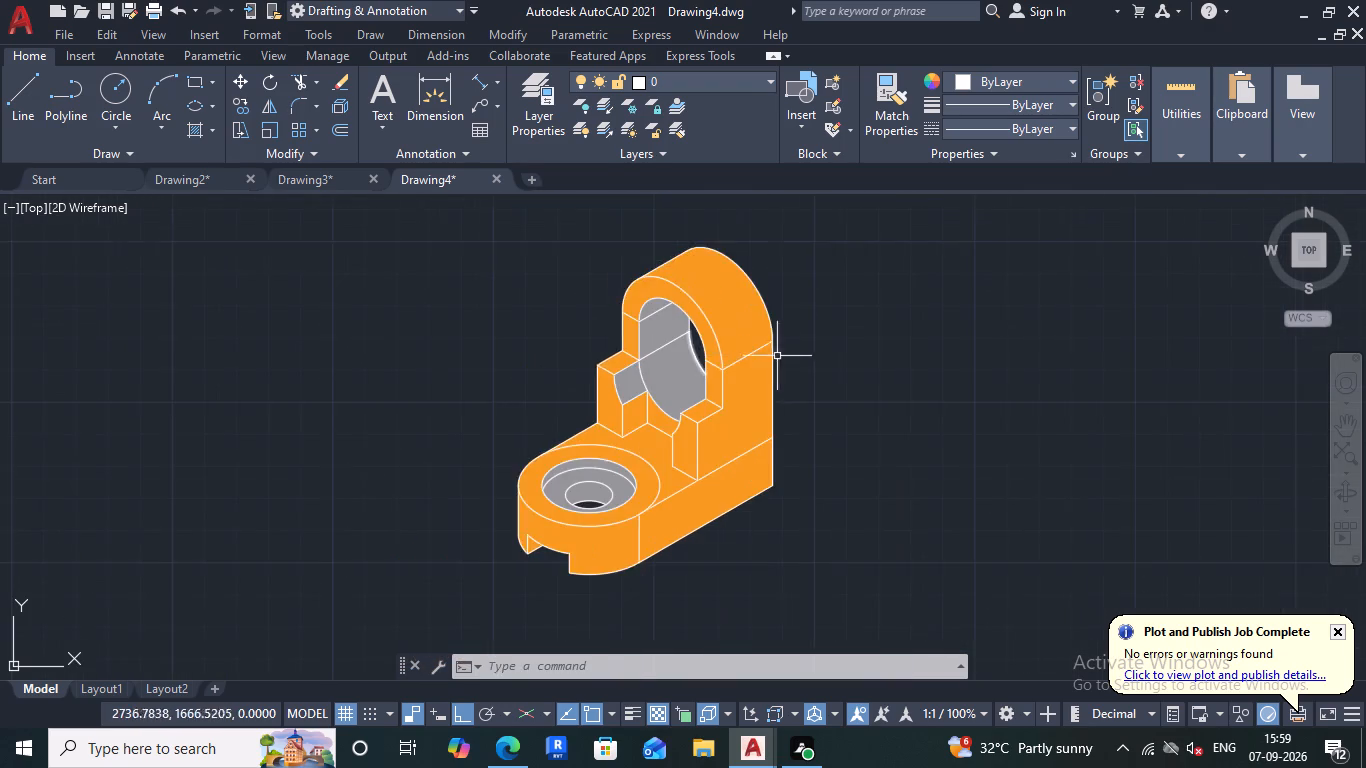
pyautogui.scroll(-1, 779, 362)
pyautogui.scroll(3, 779, 362)
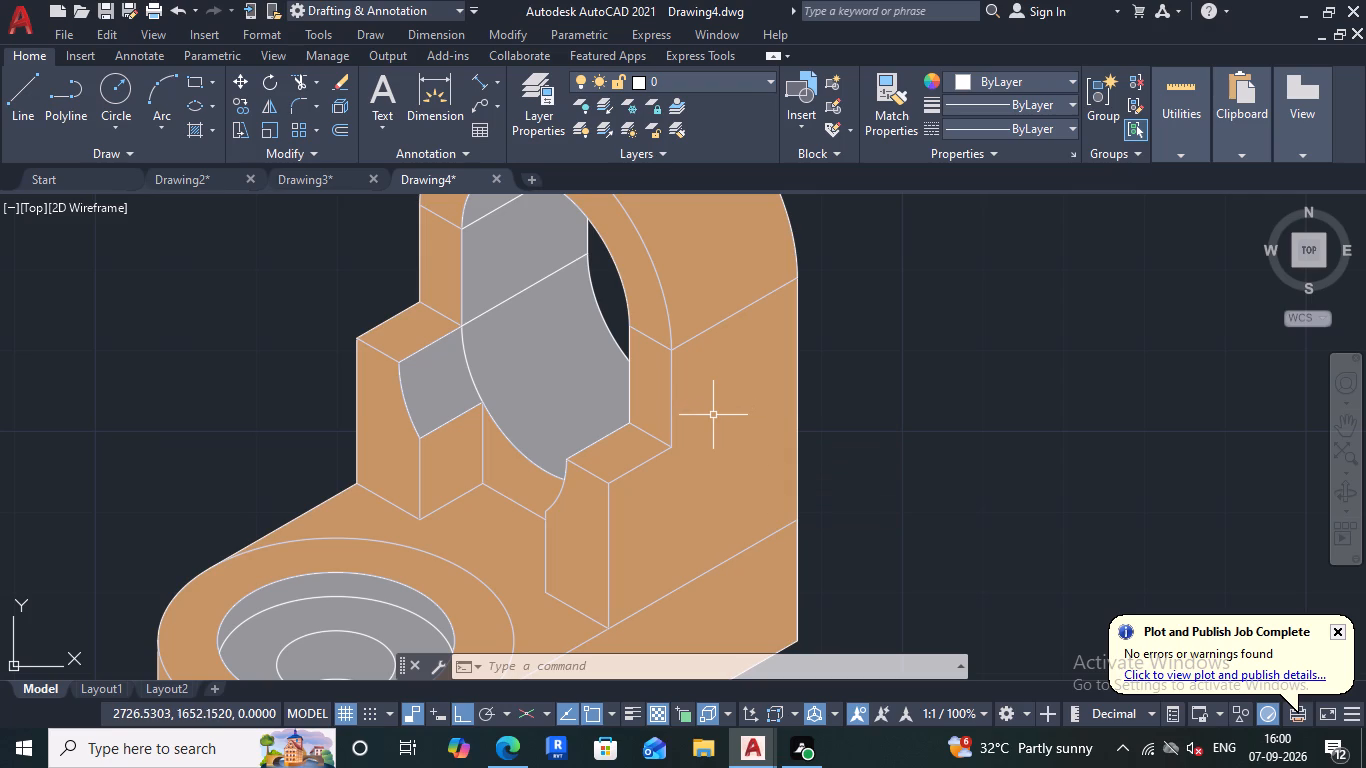
pyautogui.scroll(2, 723, 367)
pyautogui.scroll(-1, 715, 364)
pyautogui.scroll(1, 715, 372)
pyautogui.scroll(-1, 715, 374)
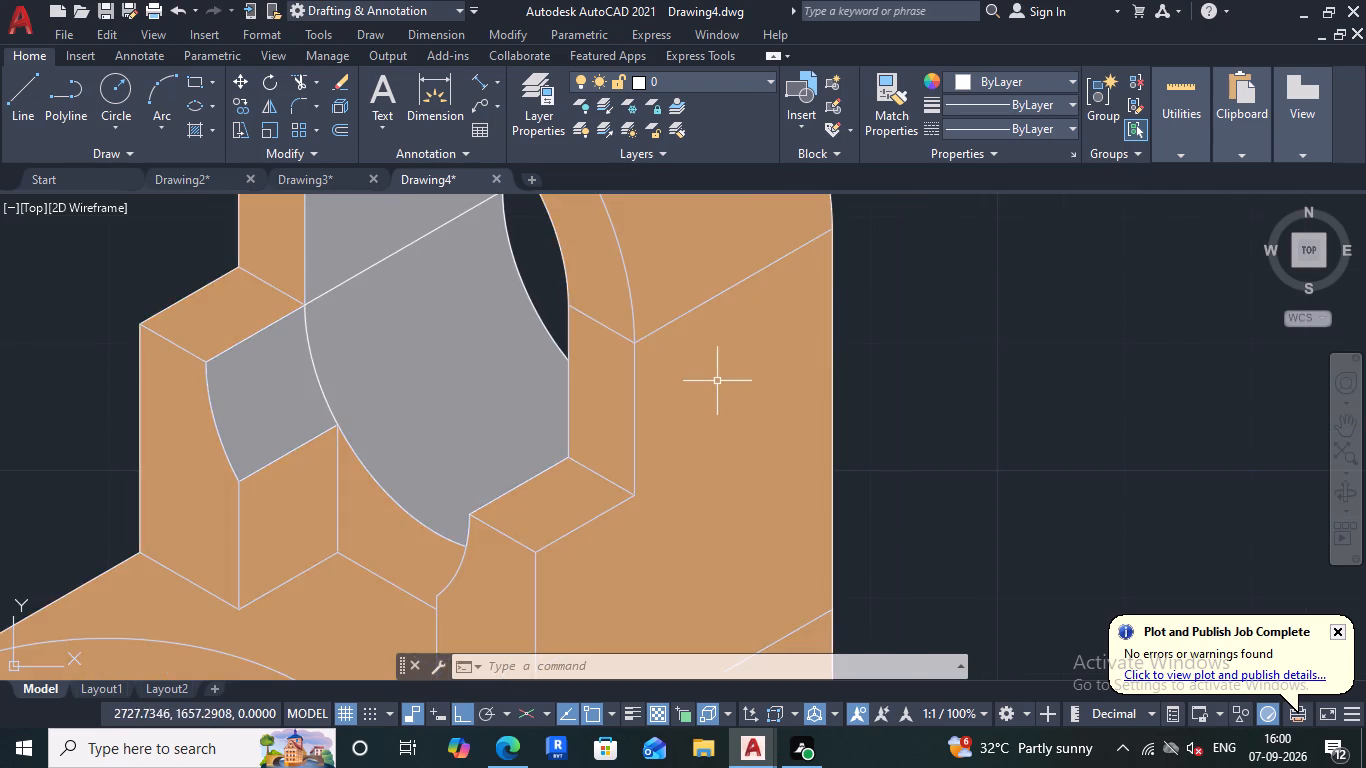
pyautogui.scroll(-2, 719, 389)
pyautogui.scroll(1, 696, 403)
pyautogui.scroll(-2, 512, 402)
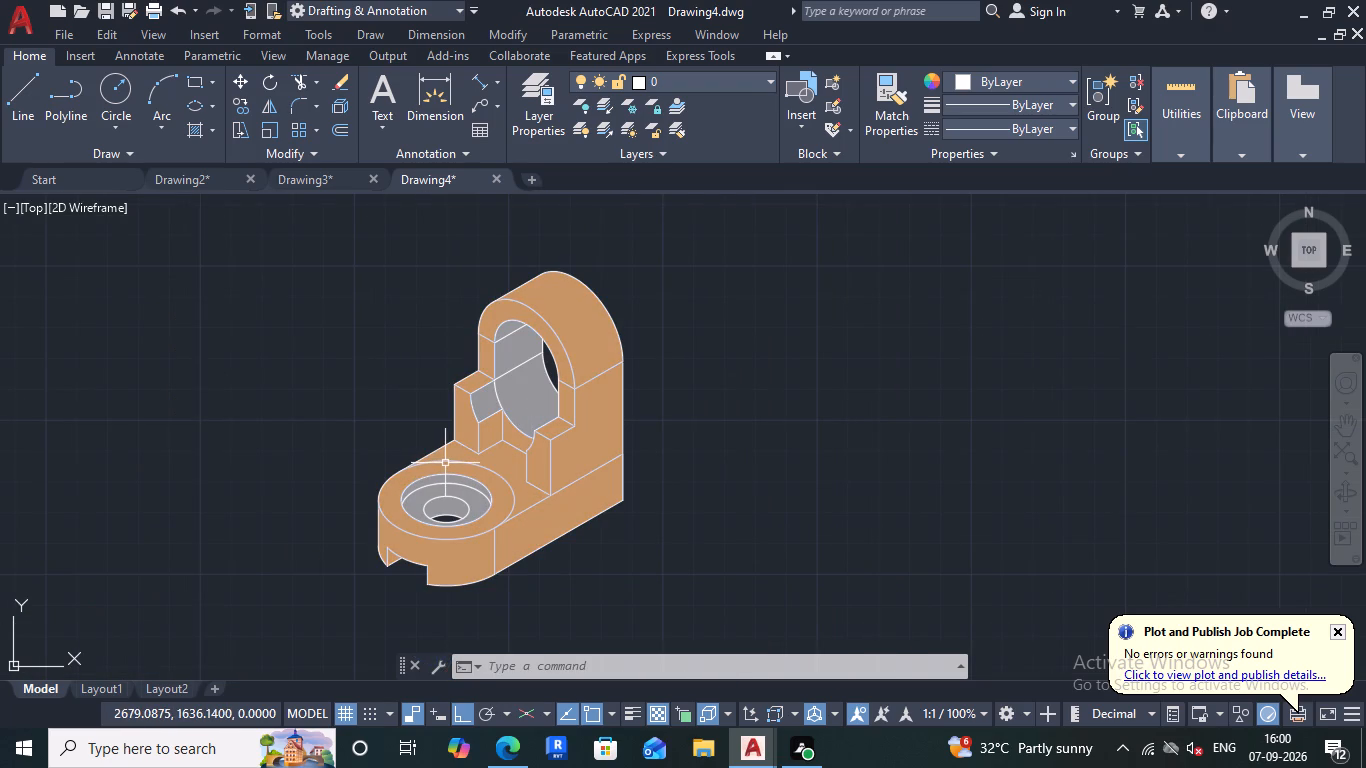
pyautogui.scroll(1, 503, 523)
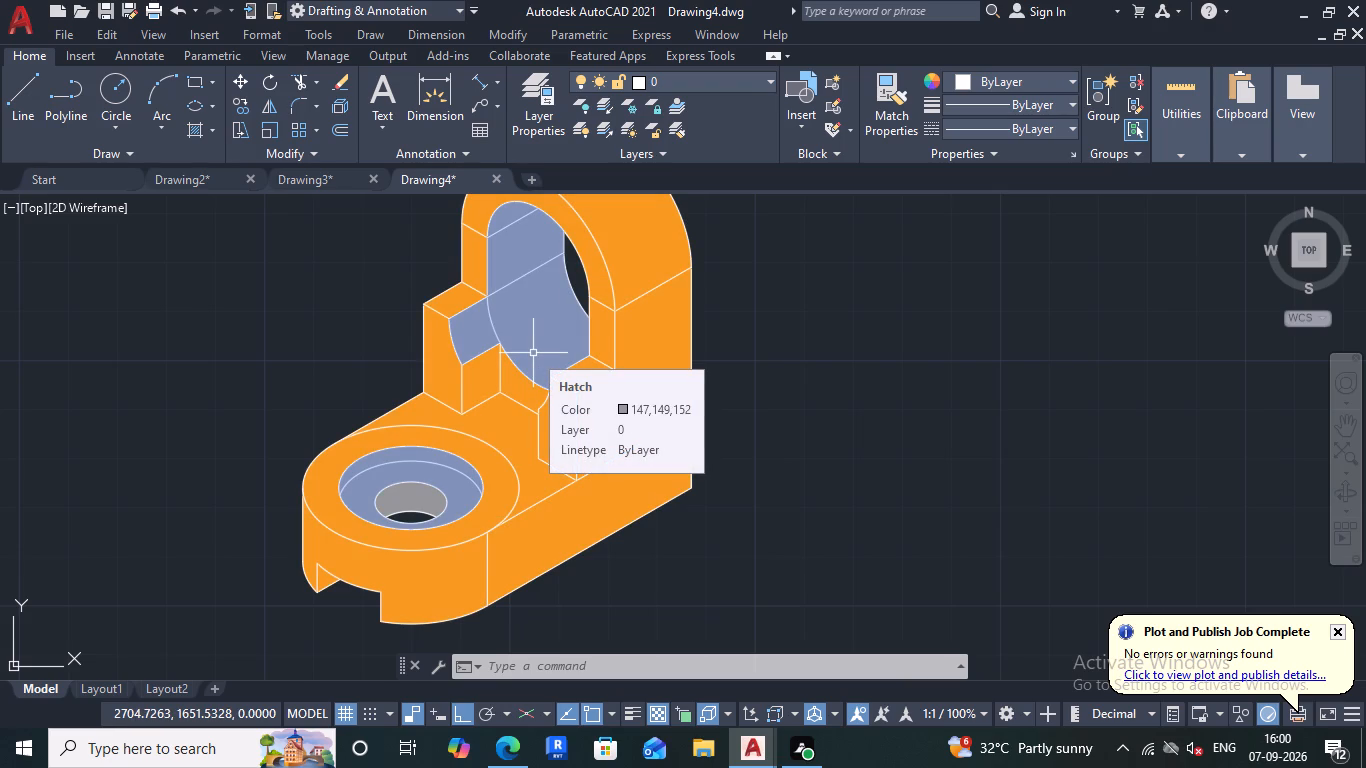
# Draw a vertical line about 250 units long just to the right of the isometric bracket.
pyautogui.scroll(-2, 645, 497)
pyautogui.scroll(-1, 748, 587)
pyautogui.moveTo(745, 588); pyautogui.dragTo(682, 500, button='middle')
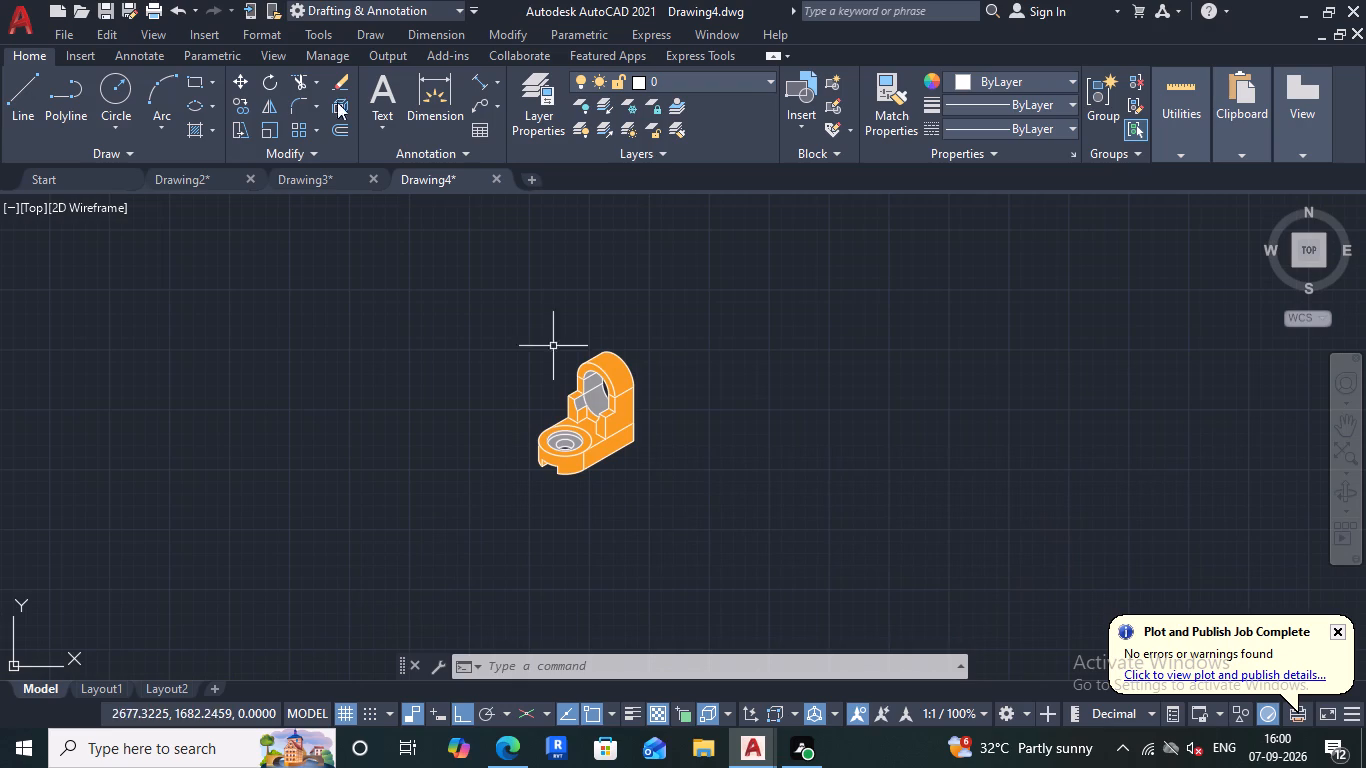
pyautogui.click(17, 94)
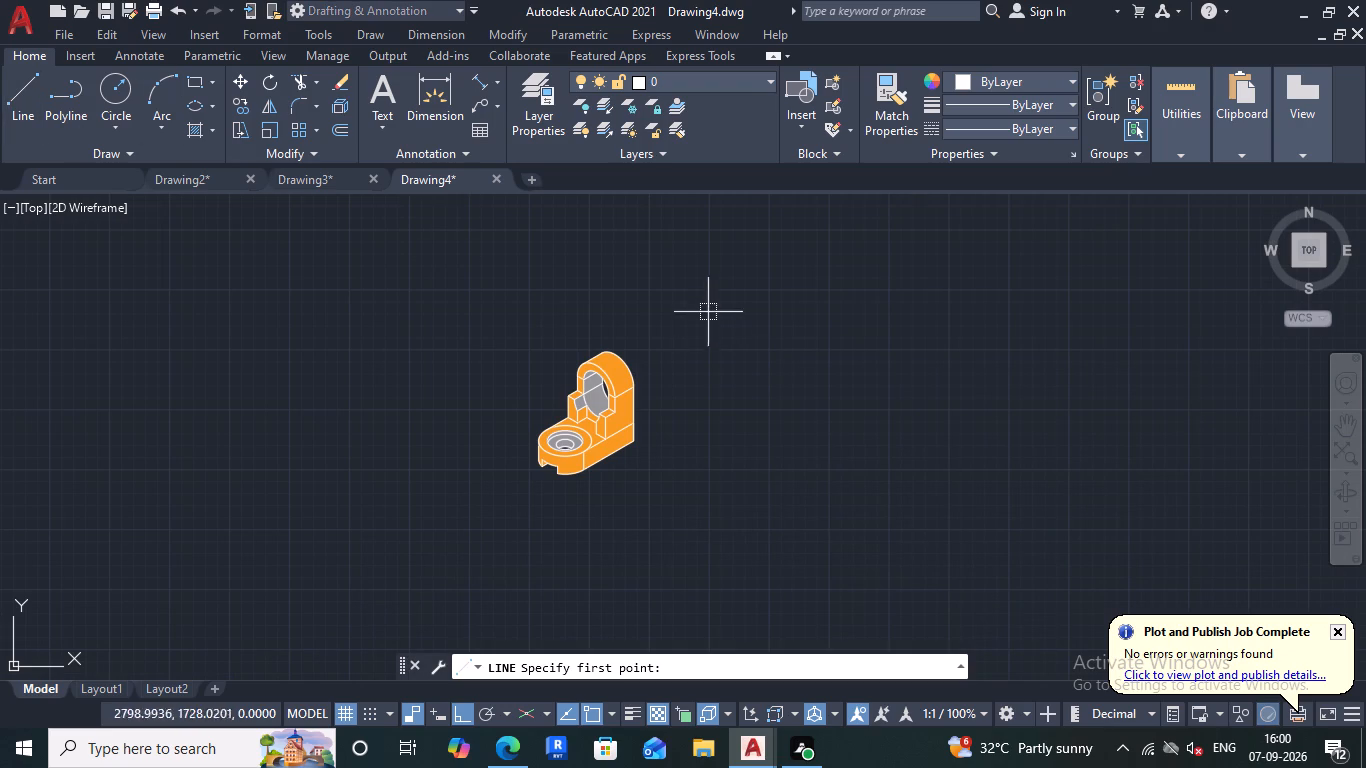
pyautogui.click(694, 356)
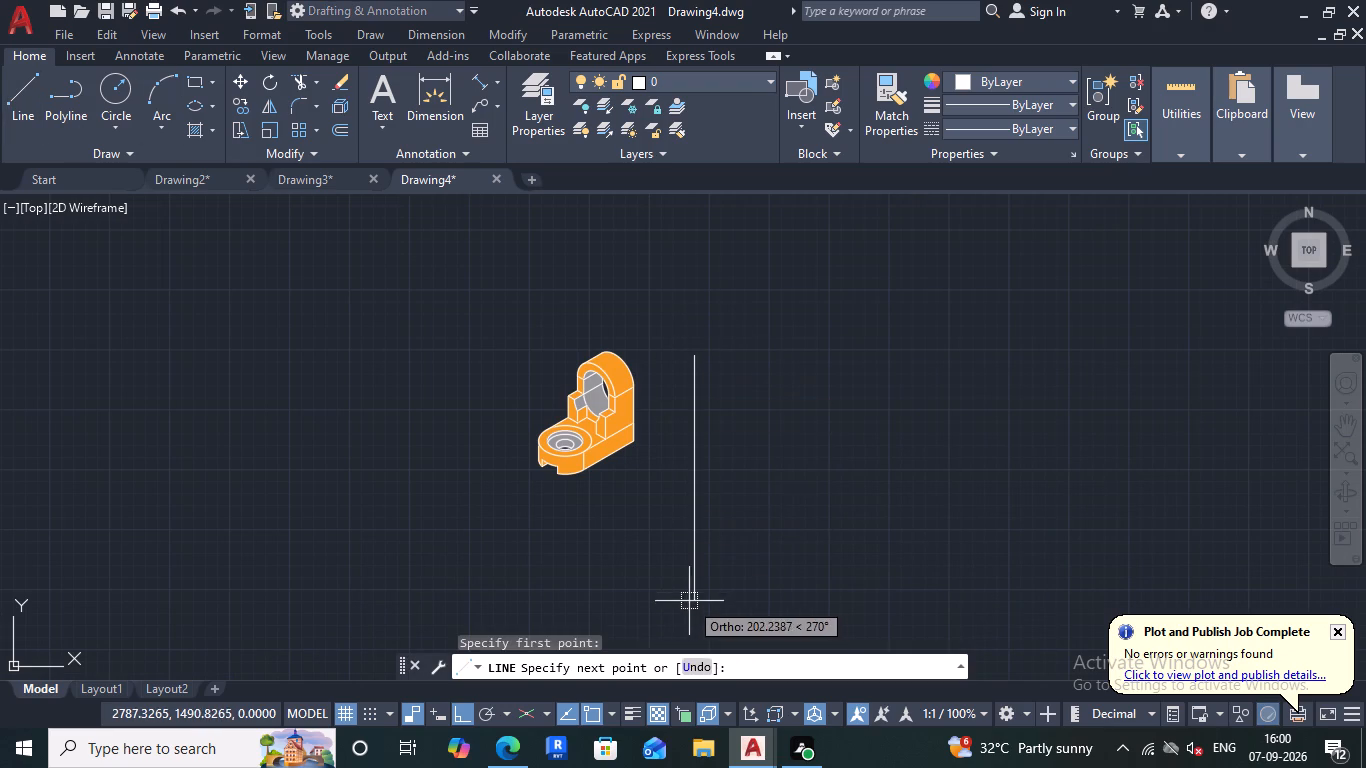
pyautogui.middleClick(687, 607)
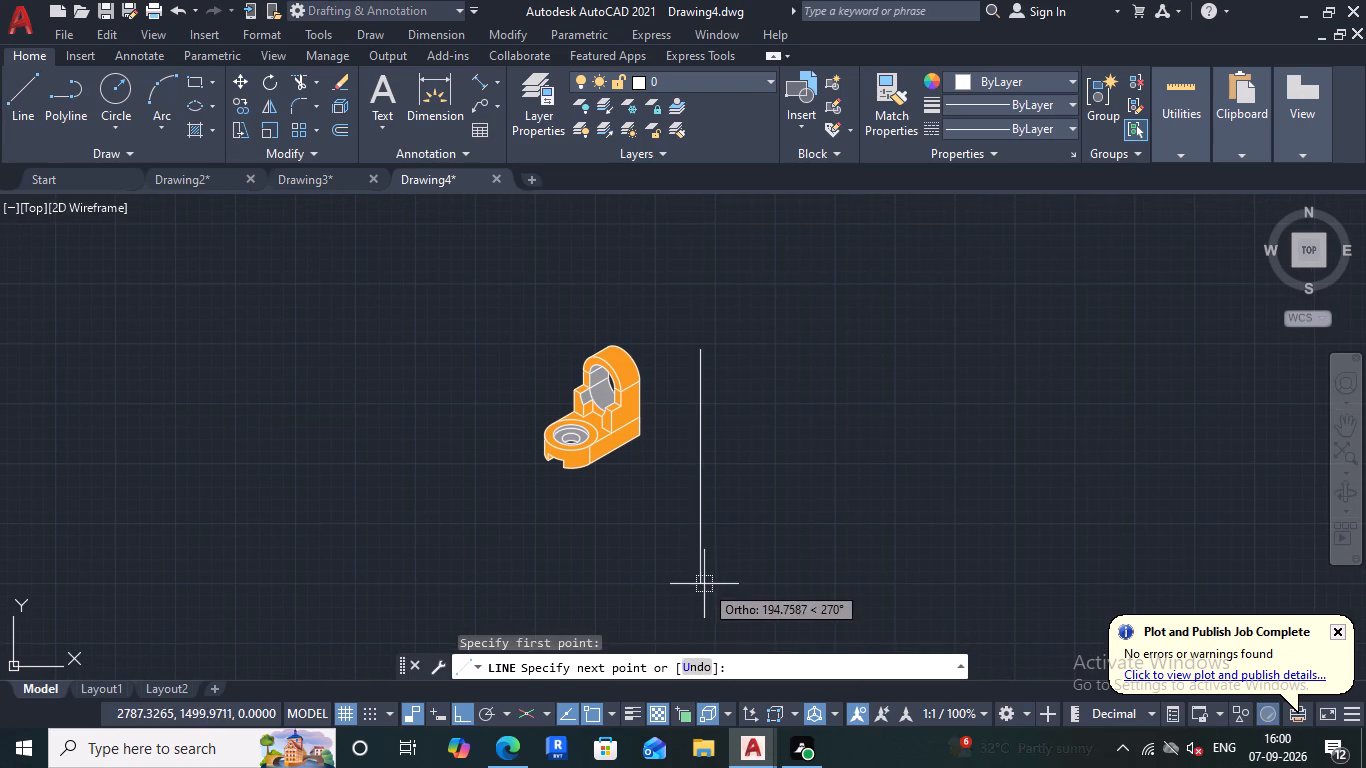
pyautogui.middleClick(706, 583)
pyautogui.moveTo(721, 560); pyautogui.dragTo(702, 497, button='middle')
pyautogui.click(686, 581)
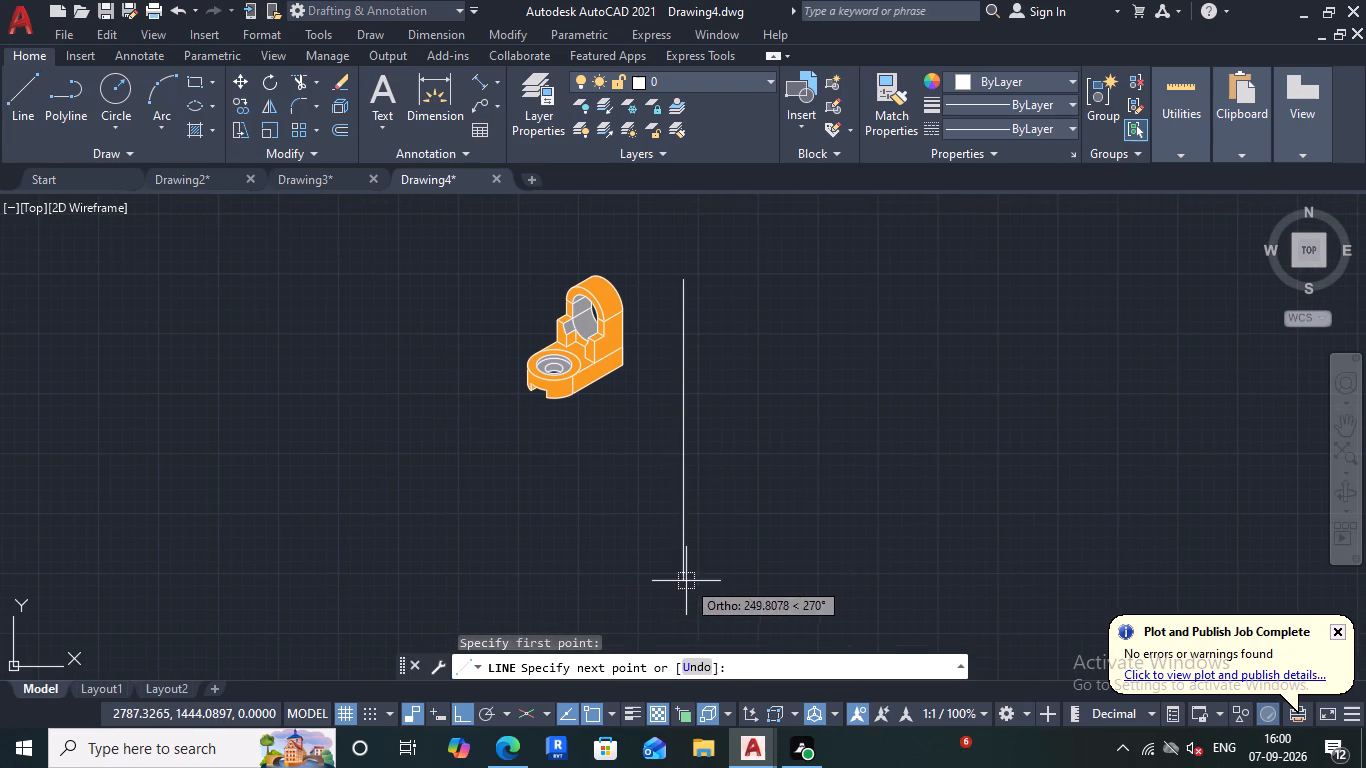
pyautogui.press('space')
# Draw horizontal lines from near the vertical line's middle, extending about 130 units right and 139 units left, to form a cross.
pyautogui.press('space')
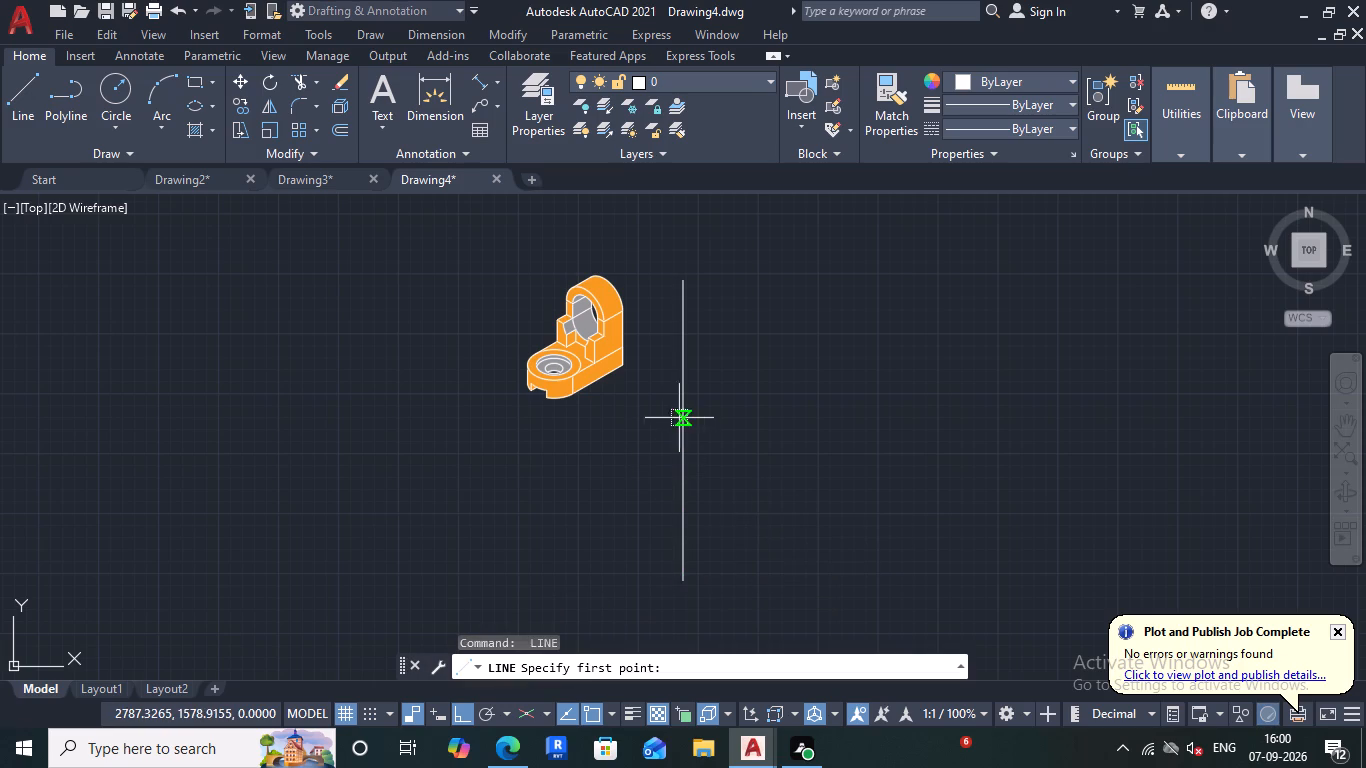
pyautogui.click(683, 416)
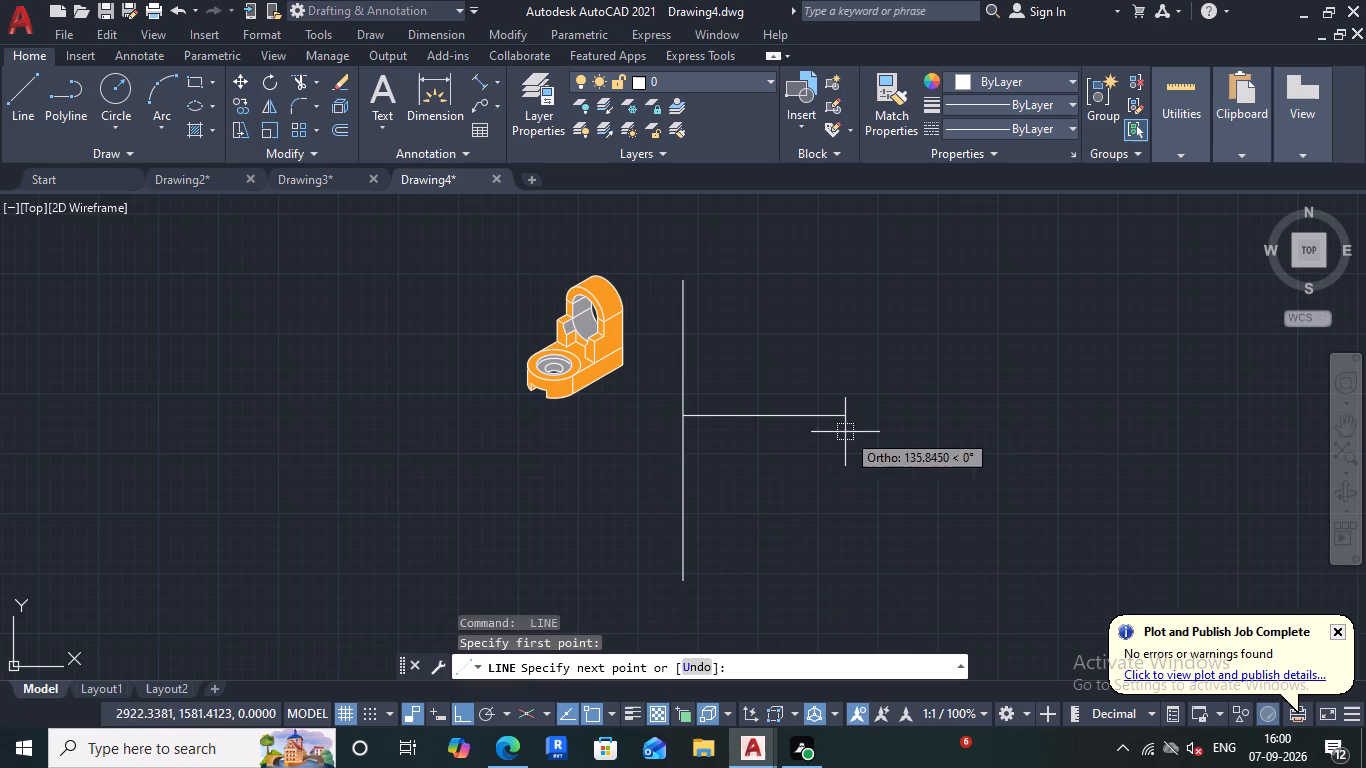
pyautogui.click(841, 433)
pyautogui.press('space')
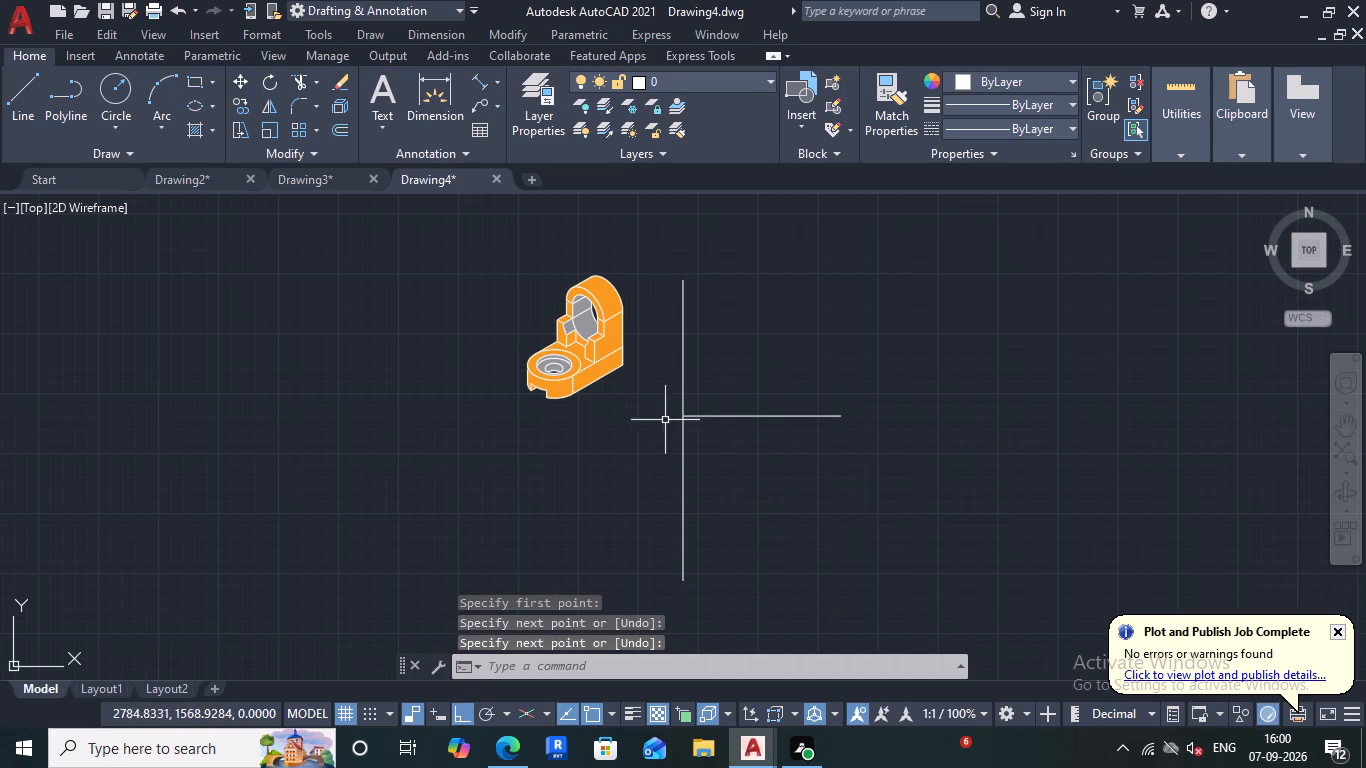
pyautogui.press('space')
pyautogui.click(687, 415)
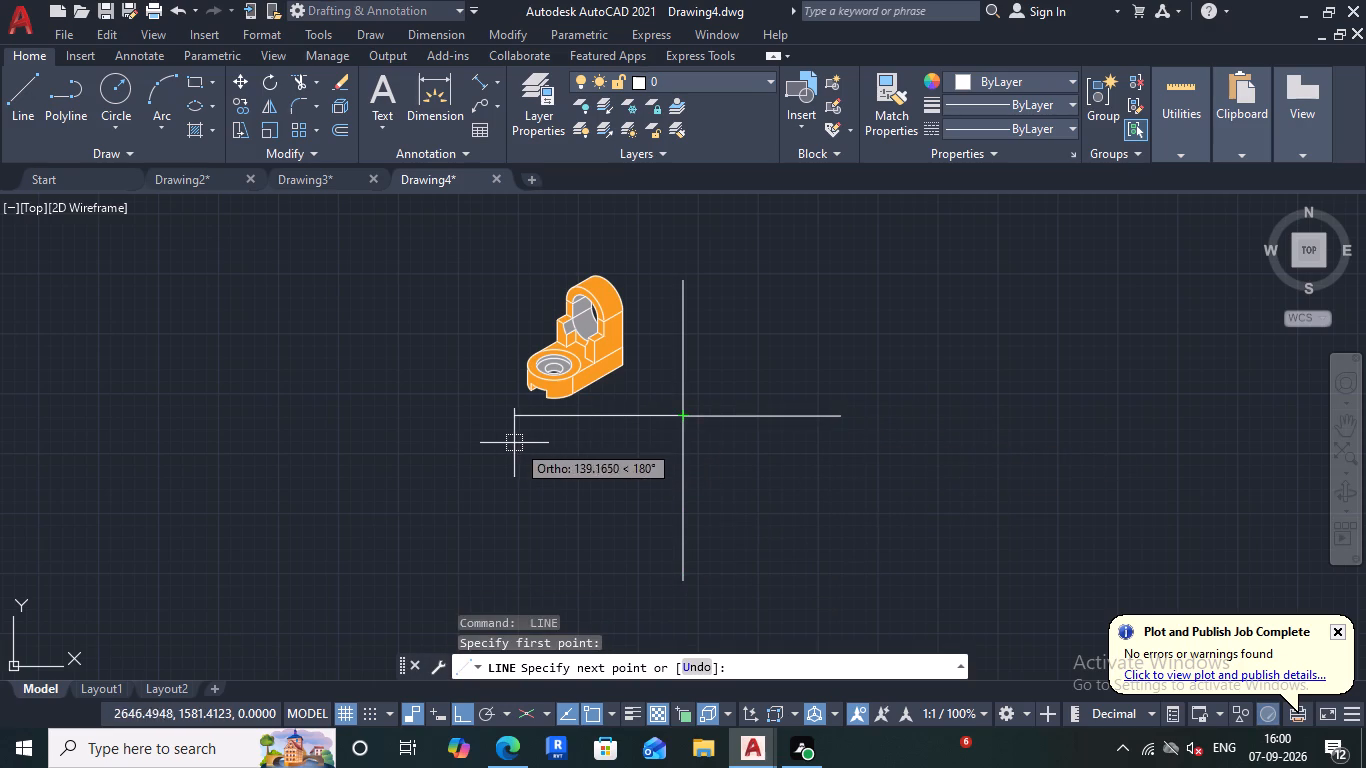
pyautogui.click(513, 443)
pyautogui.press('space')
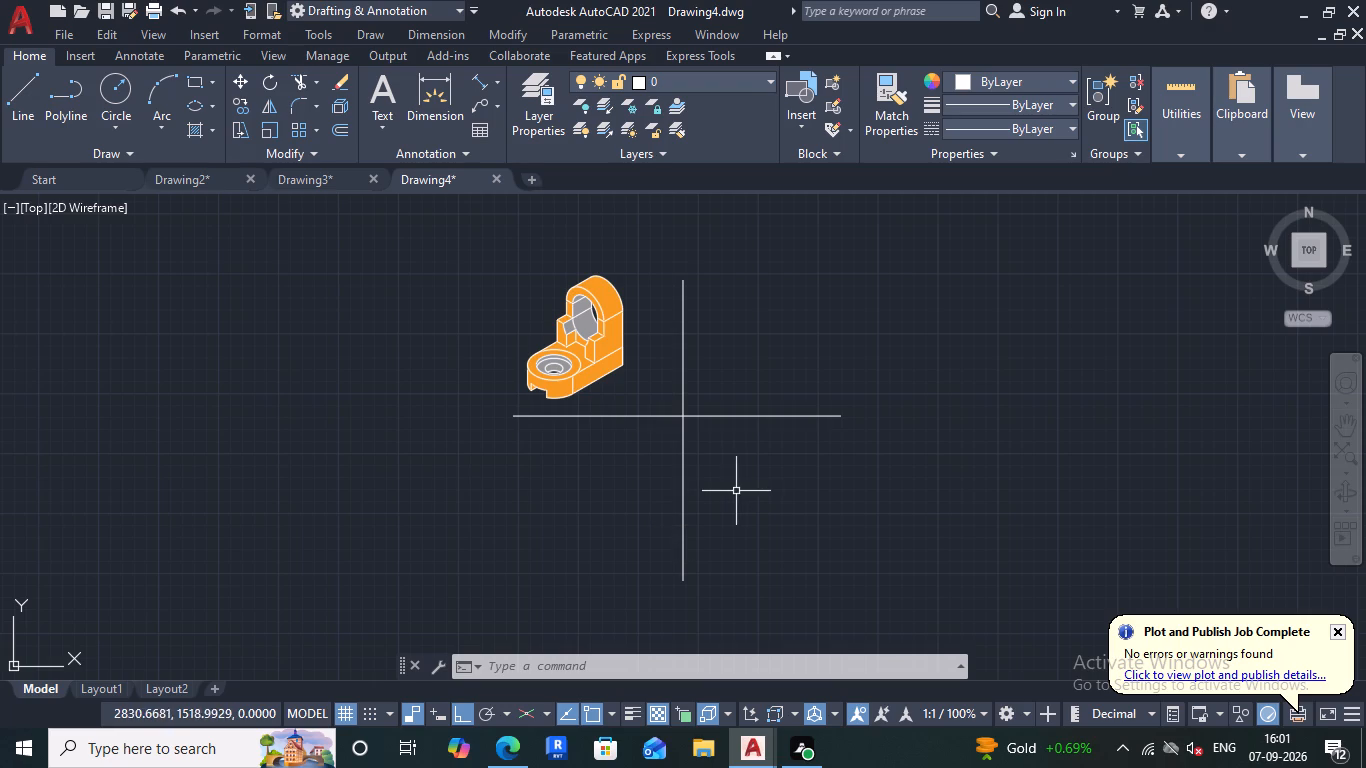
# Draw a 66-unit horizontal line leftward in the lower-right quadrant of the crossed lines.
pyautogui.scroll(1, 630, 518)
pyautogui.scroll(-2, 790, 472)
pyautogui.scroll(1, 794, 417)
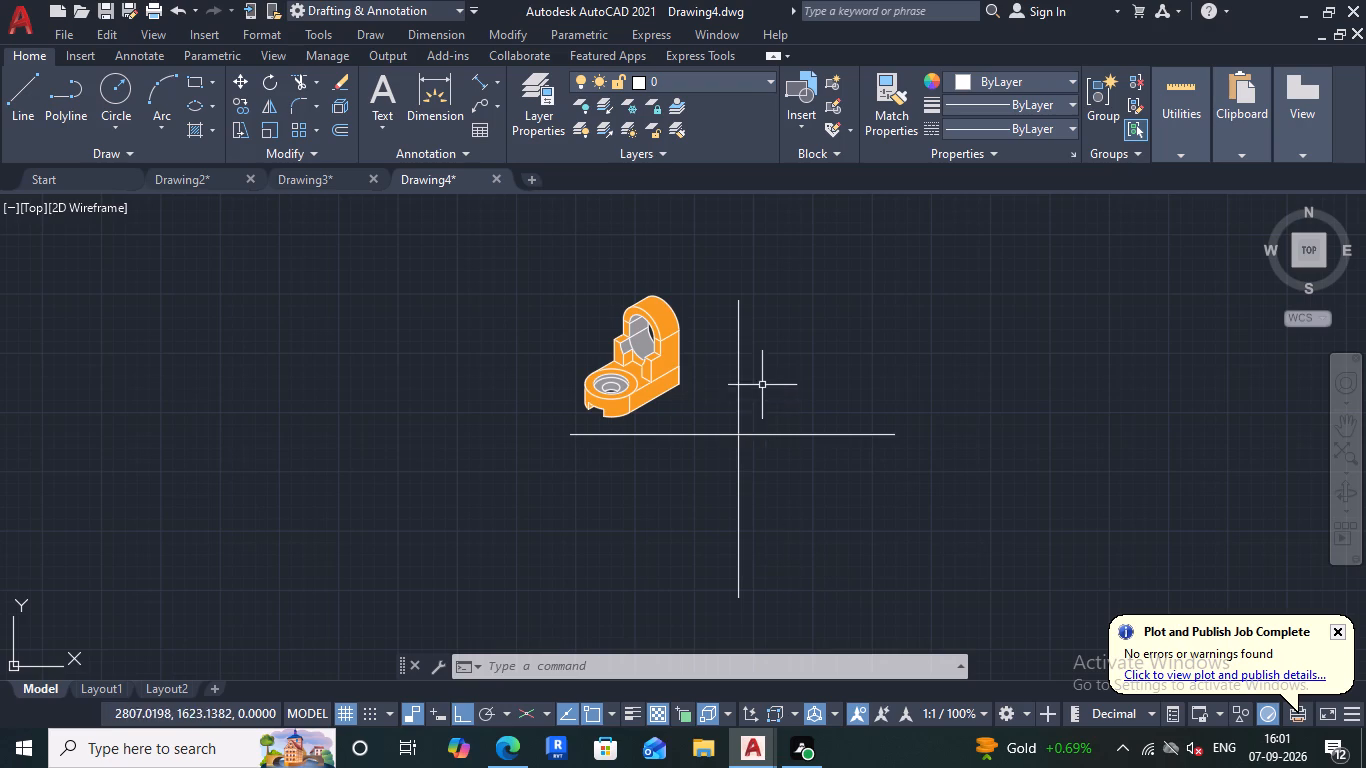
pyautogui.scroll(1, 762, 385)
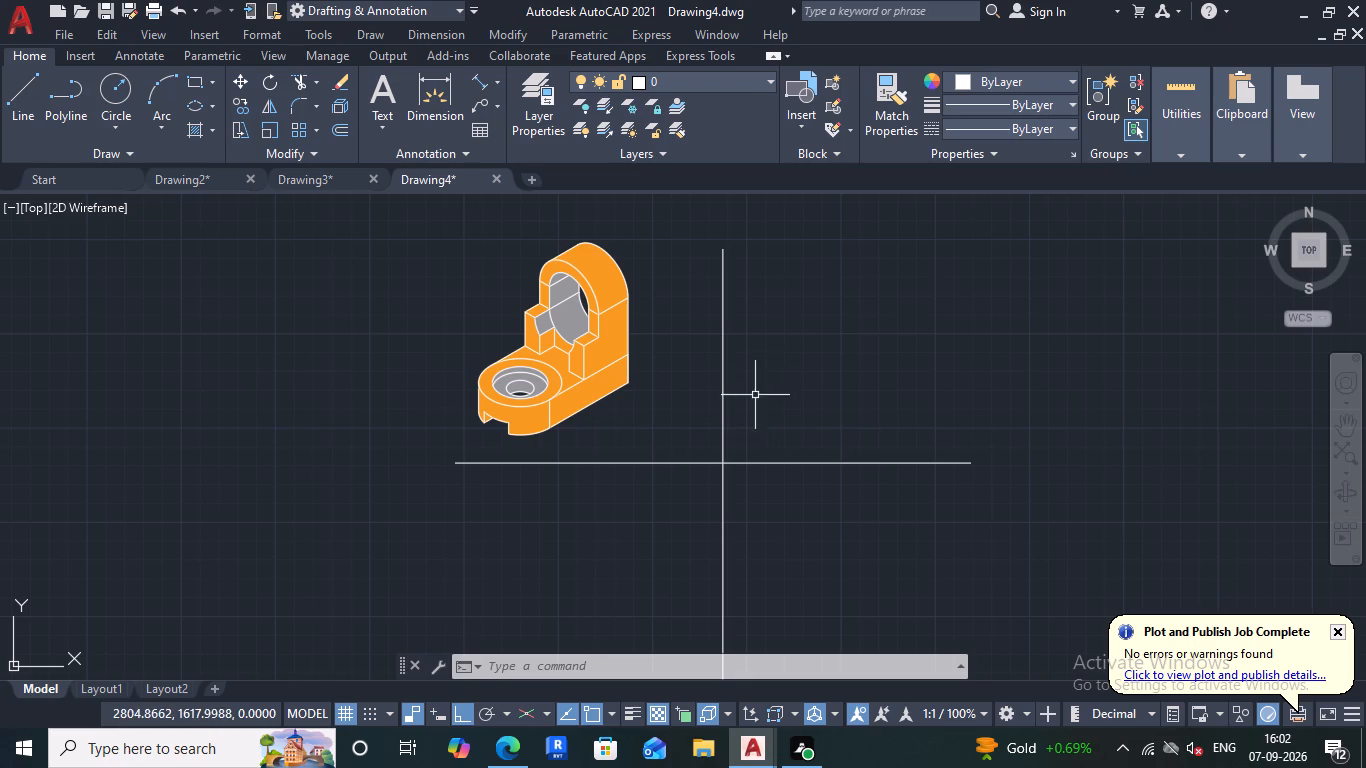
pyautogui.scroll(1, 766, 374)
pyautogui.scroll(-2, 787, 386)
pyautogui.scroll(2, 830, 525)
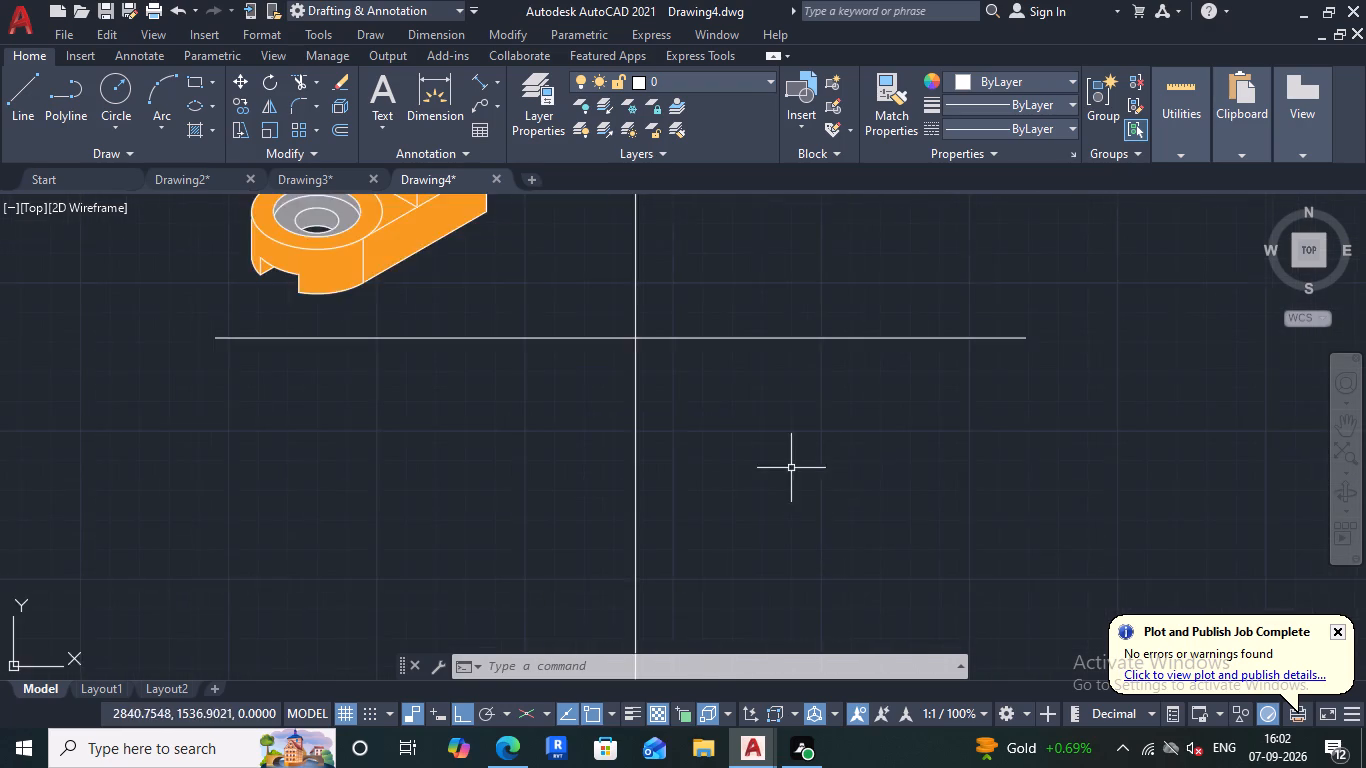
pyautogui.scroll(-2, 790, 467)
pyautogui.scroll(1, 711, 349)
pyautogui.moveTo(804, 511); pyautogui.dragTo(765, 456, button='middle')
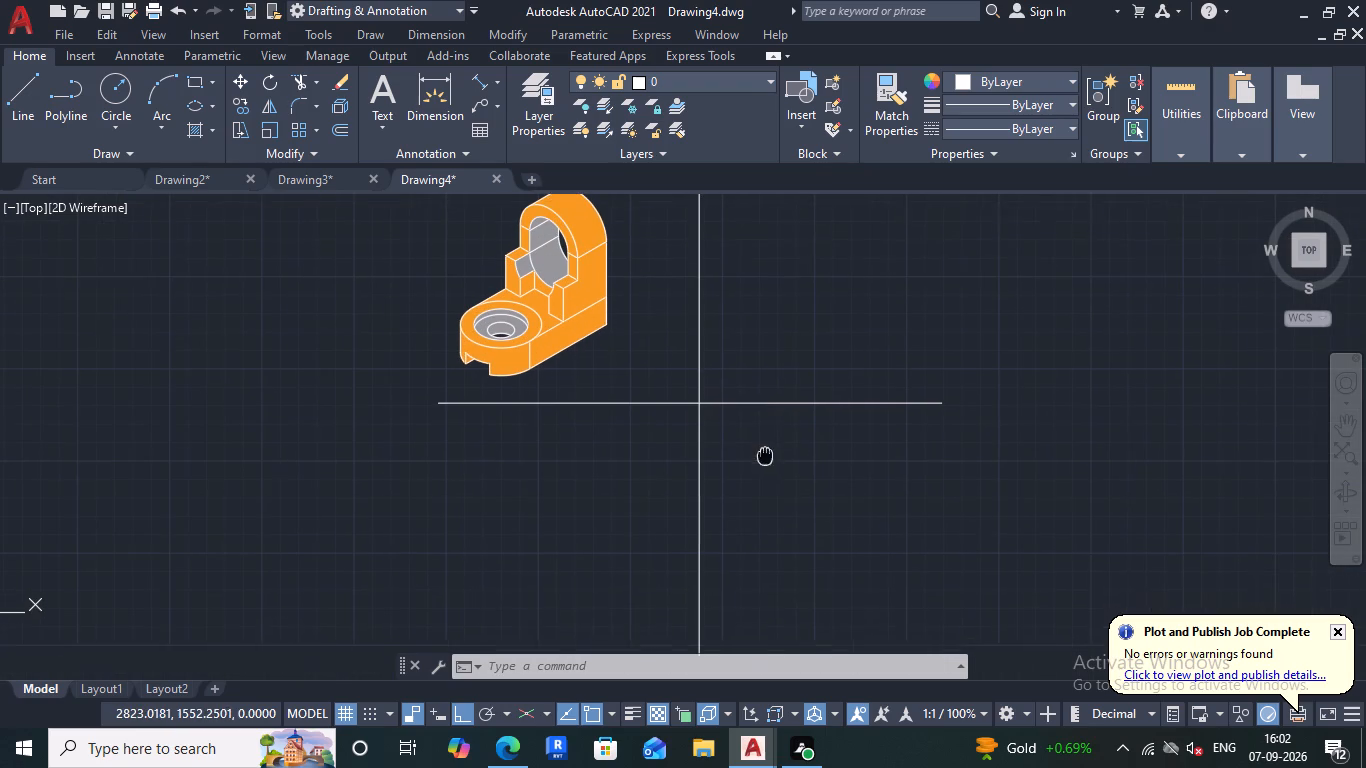
pyautogui.moveTo(765, 456); pyautogui.dragTo(765, 455, button='middle')
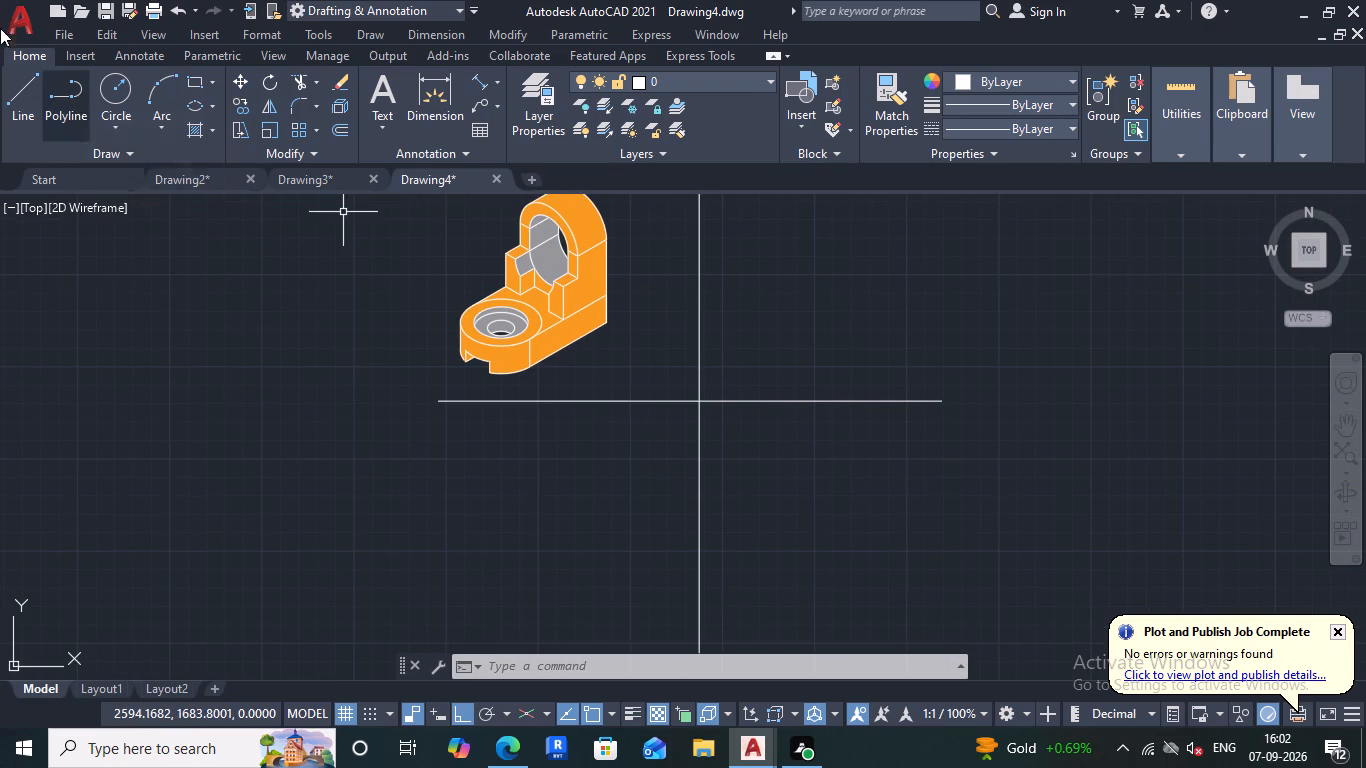
pyautogui.click(34, 90)
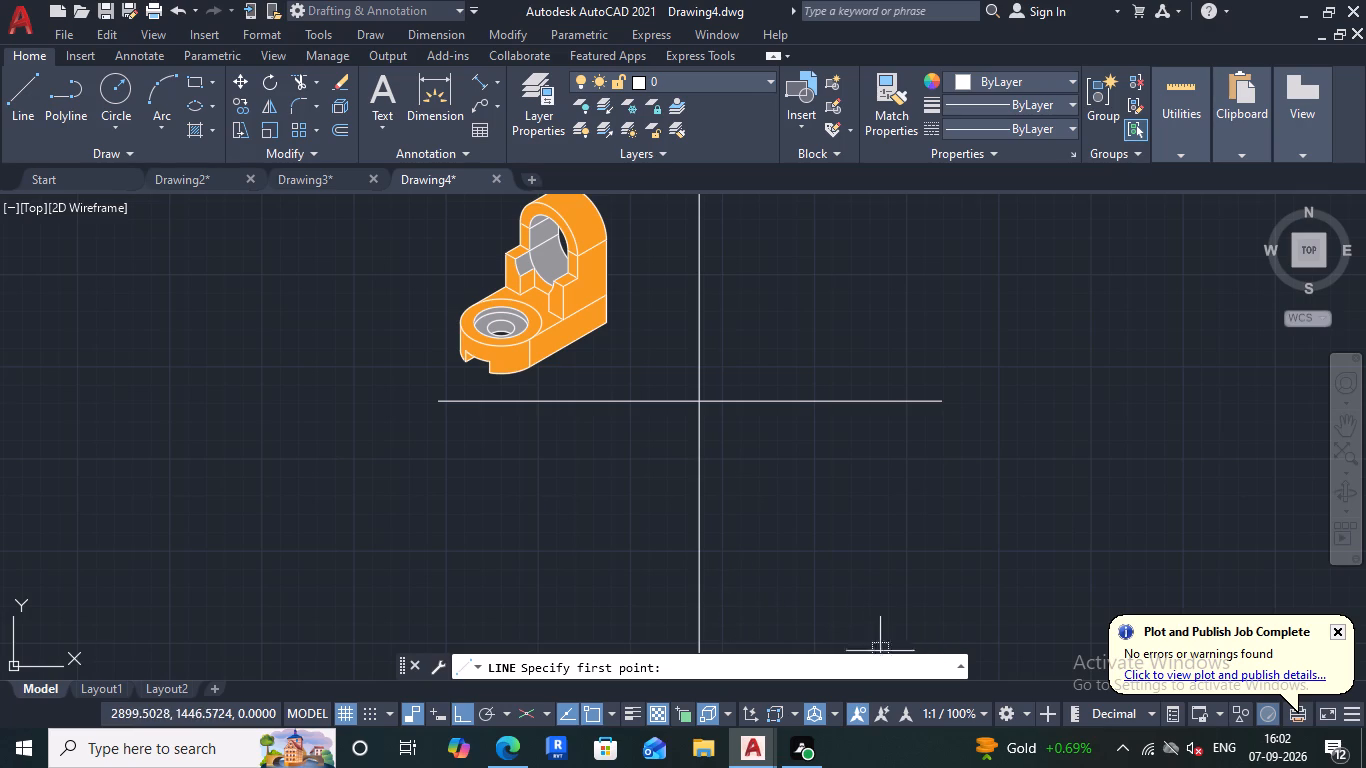
pyautogui.click(892, 551)
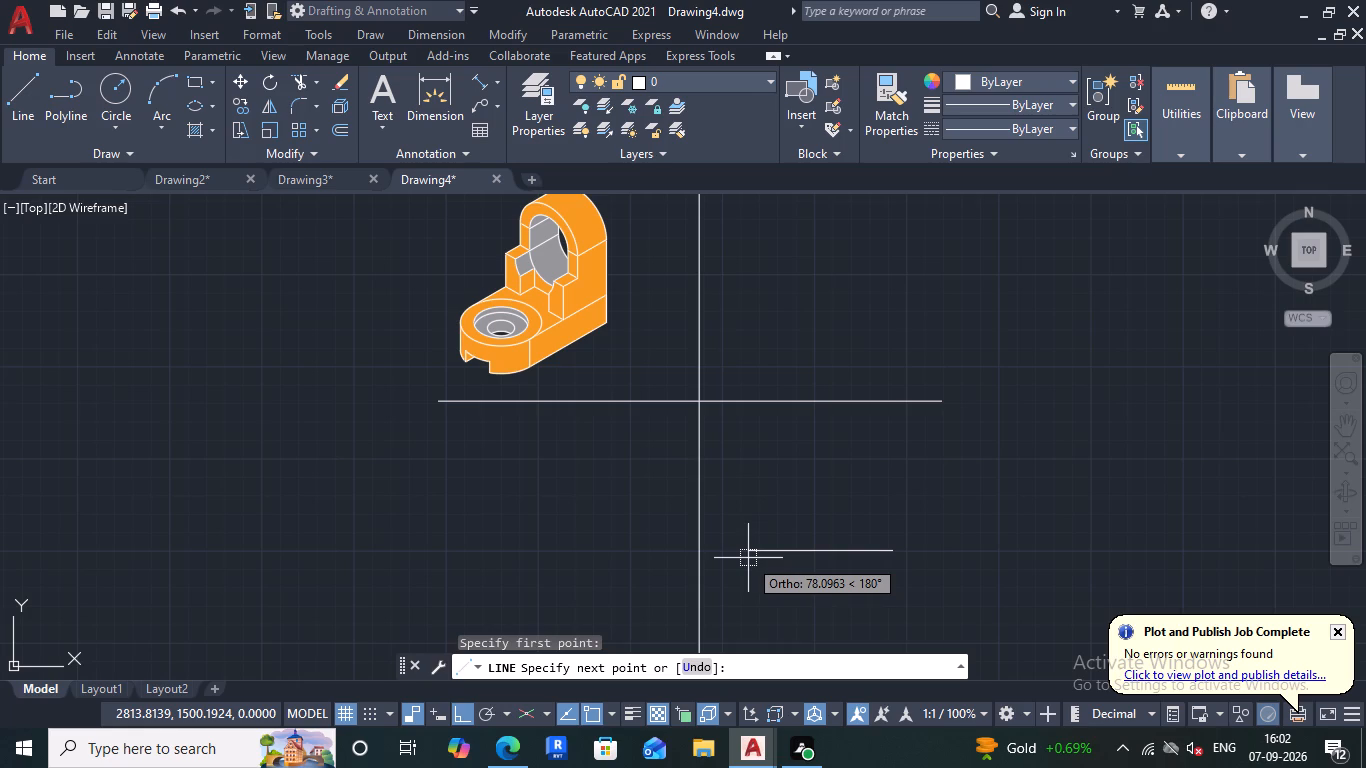
pyautogui.press('6')
pyautogui.press('6')
pyautogui.press('Return')
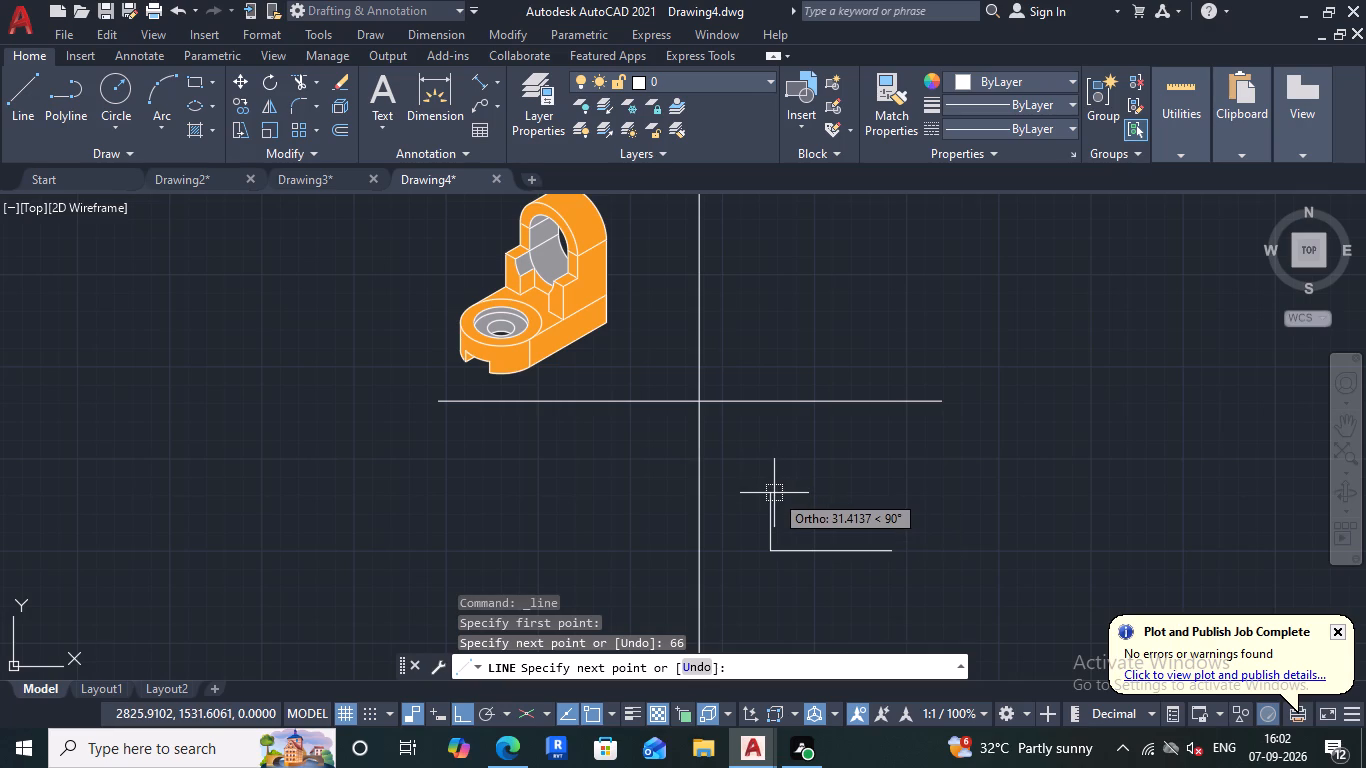
pyautogui.scroll(-2, 774, 493)
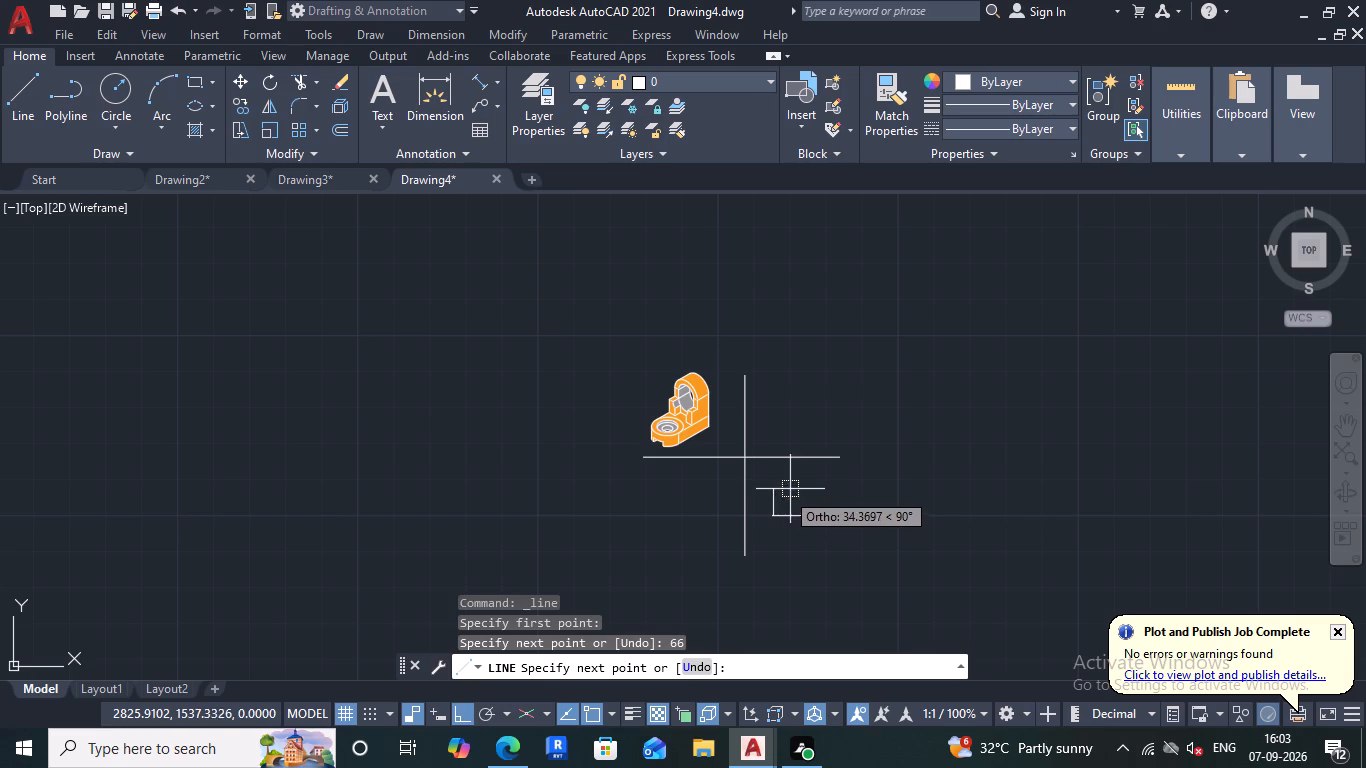
pyautogui.scroll(4, 711, 442)
pyautogui.press('Escape')
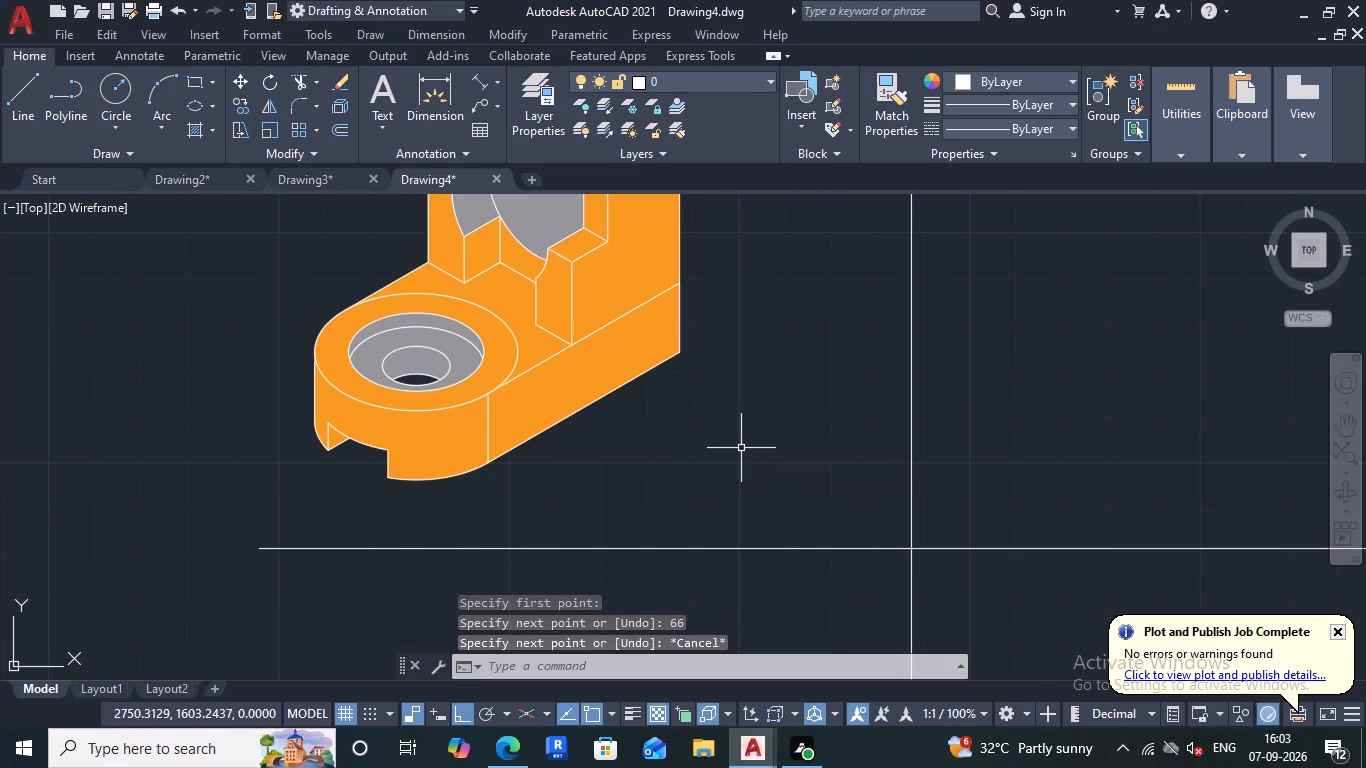
# Switch to the Drawing3 file.
pyautogui.scroll(-3, 738, 453)
pyautogui.scroll(2, 738, 449)
pyautogui.click(764, 476)
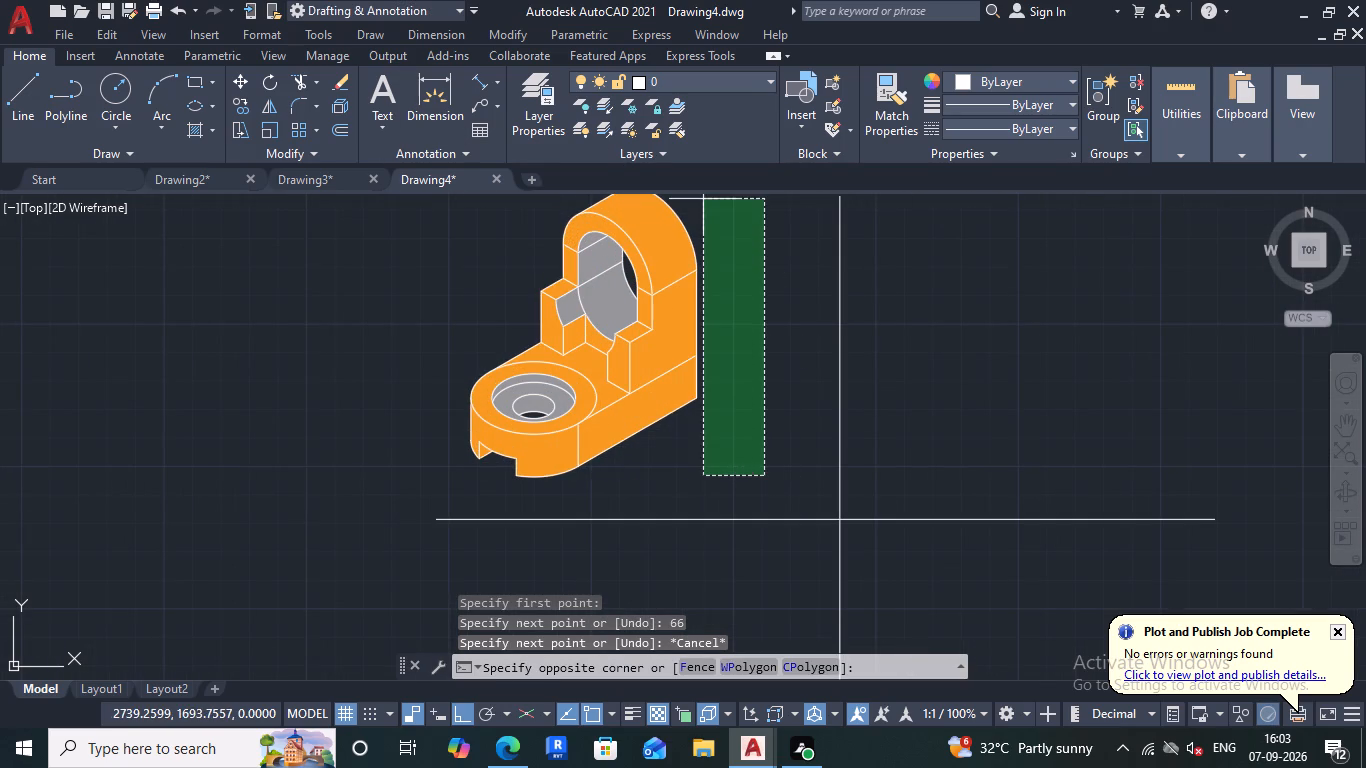
pyautogui.click(339, 190)
# Draw a long vertical line just left of the isometric bracket, running from its top level to well below it.
pyautogui.scroll(-3, 440, 309)
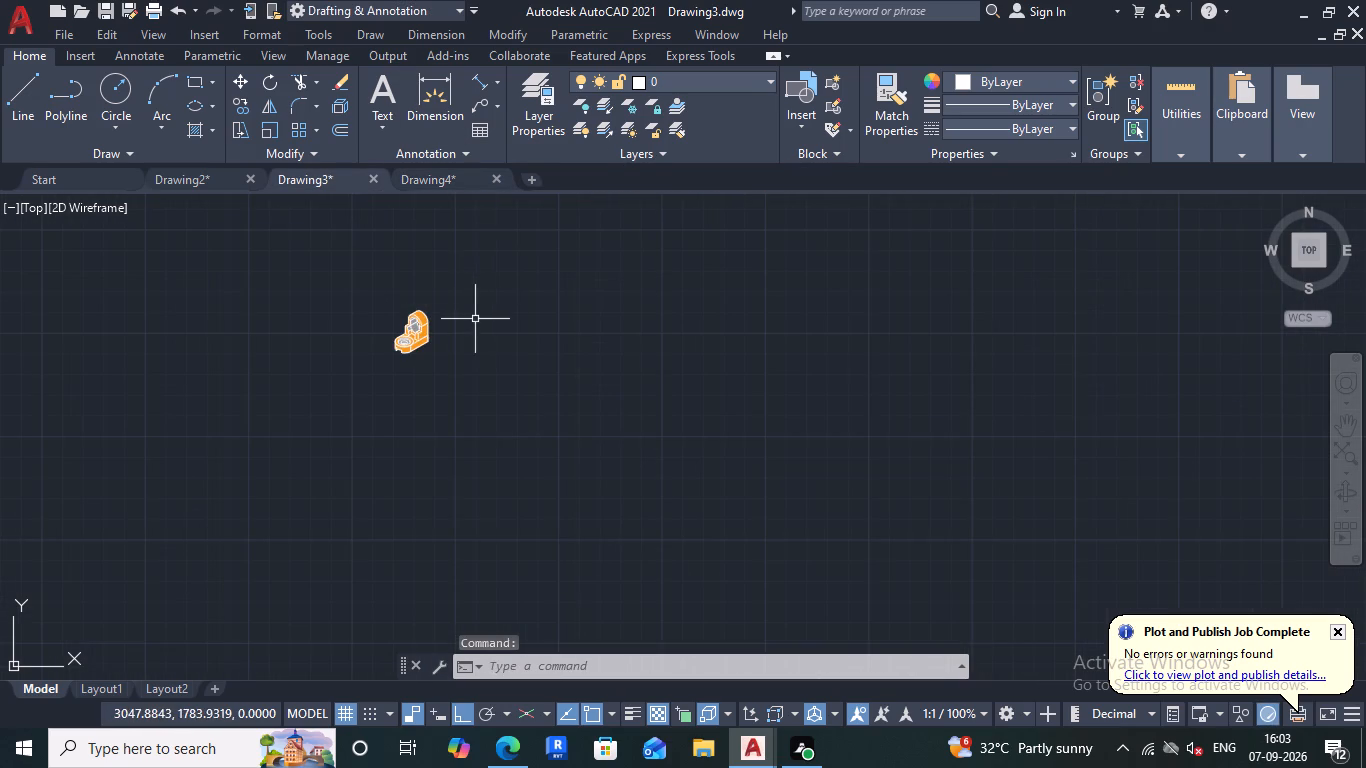
pyautogui.scroll(2, 475, 321)
pyautogui.scroll(-2, 539, 344)
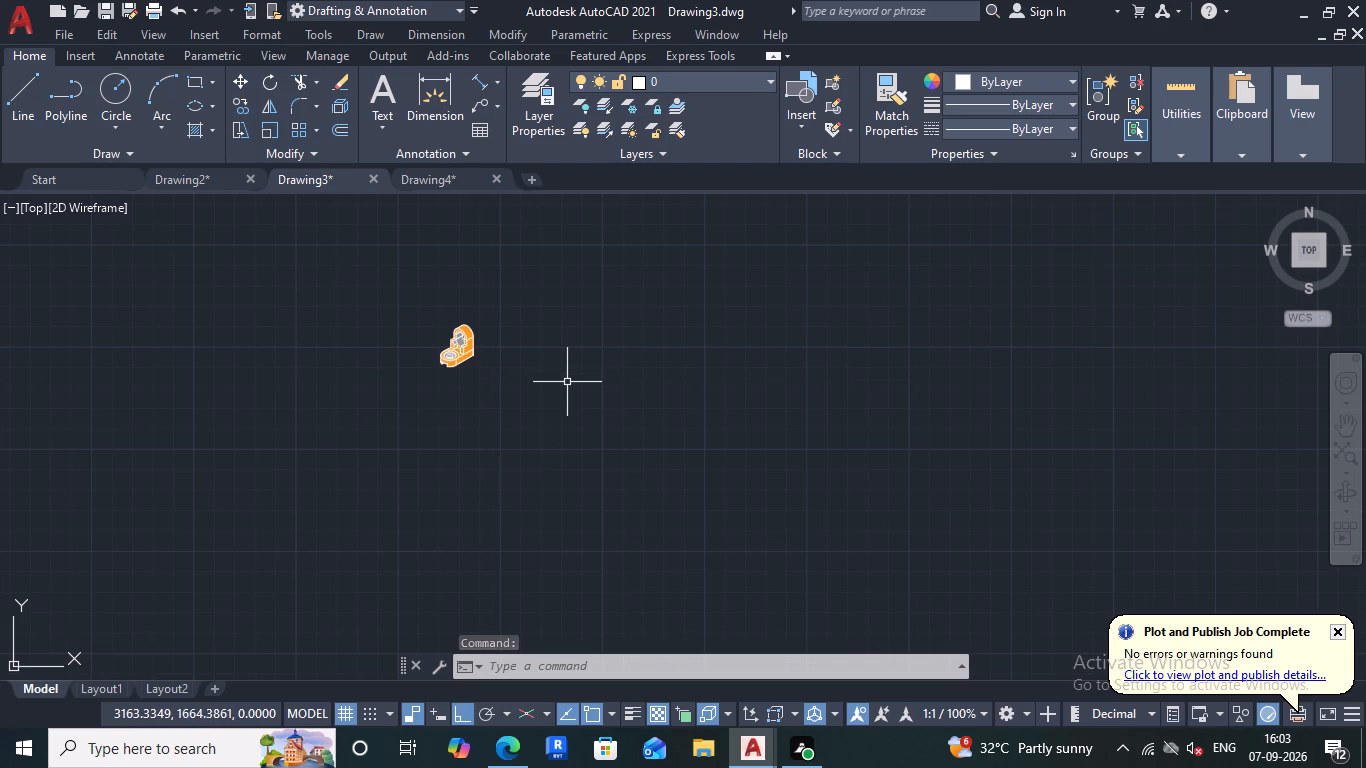
pyautogui.hotkey('ctrl', 'z')
pyautogui.scroll(-1, 536, 385)
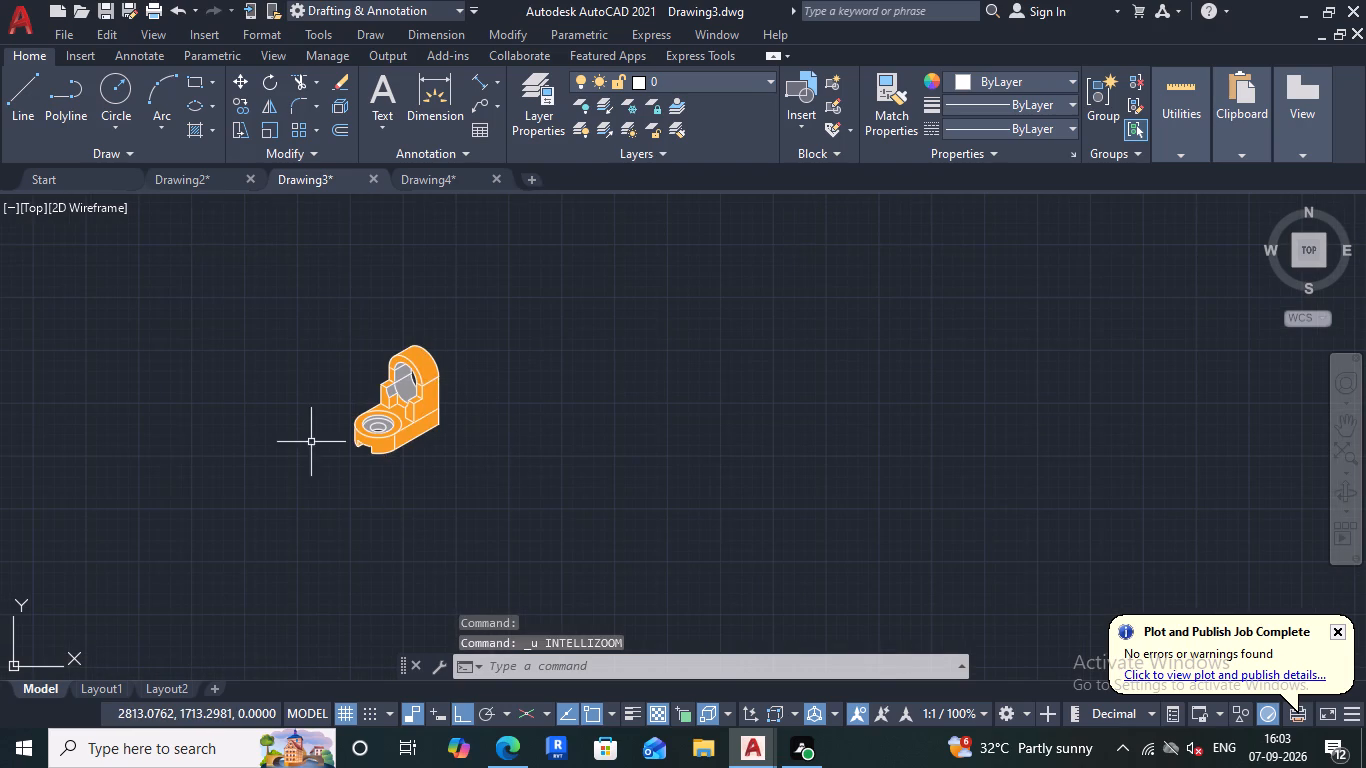
pyautogui.moveTo(311, 442); pyautogui.dragTo(552, 377, button='middle')
pyautogui.click(8, 99)
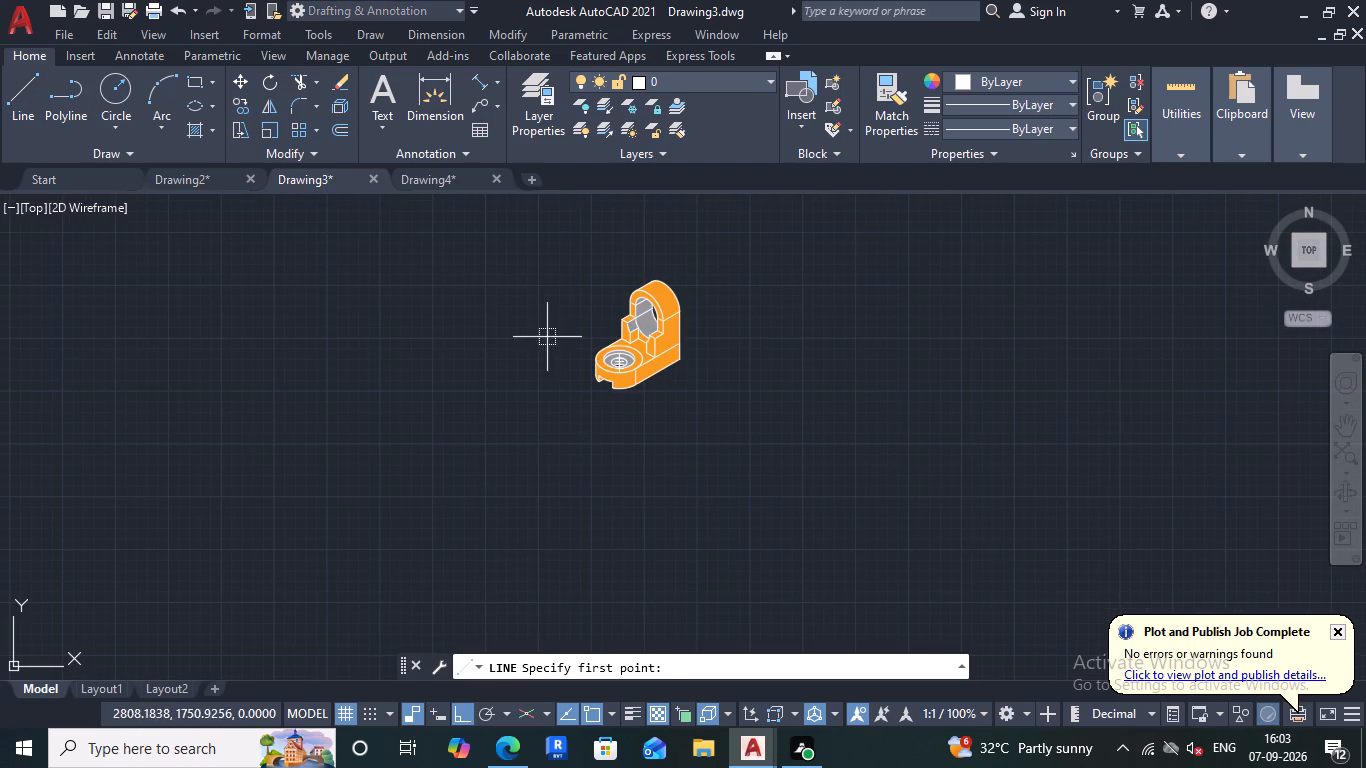
pyautogui.click(558, 281)
pyautogui.click(575, 603)
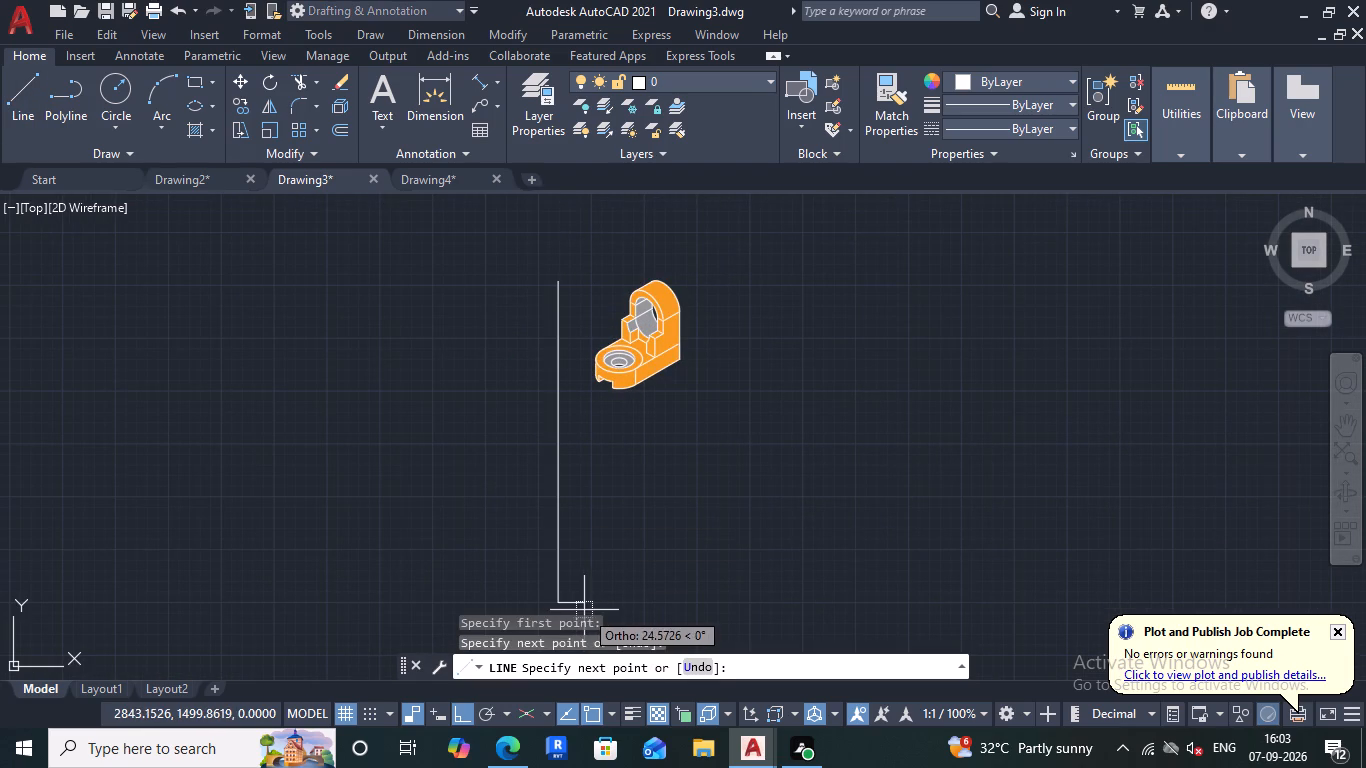
pyautogui.press('Escape')
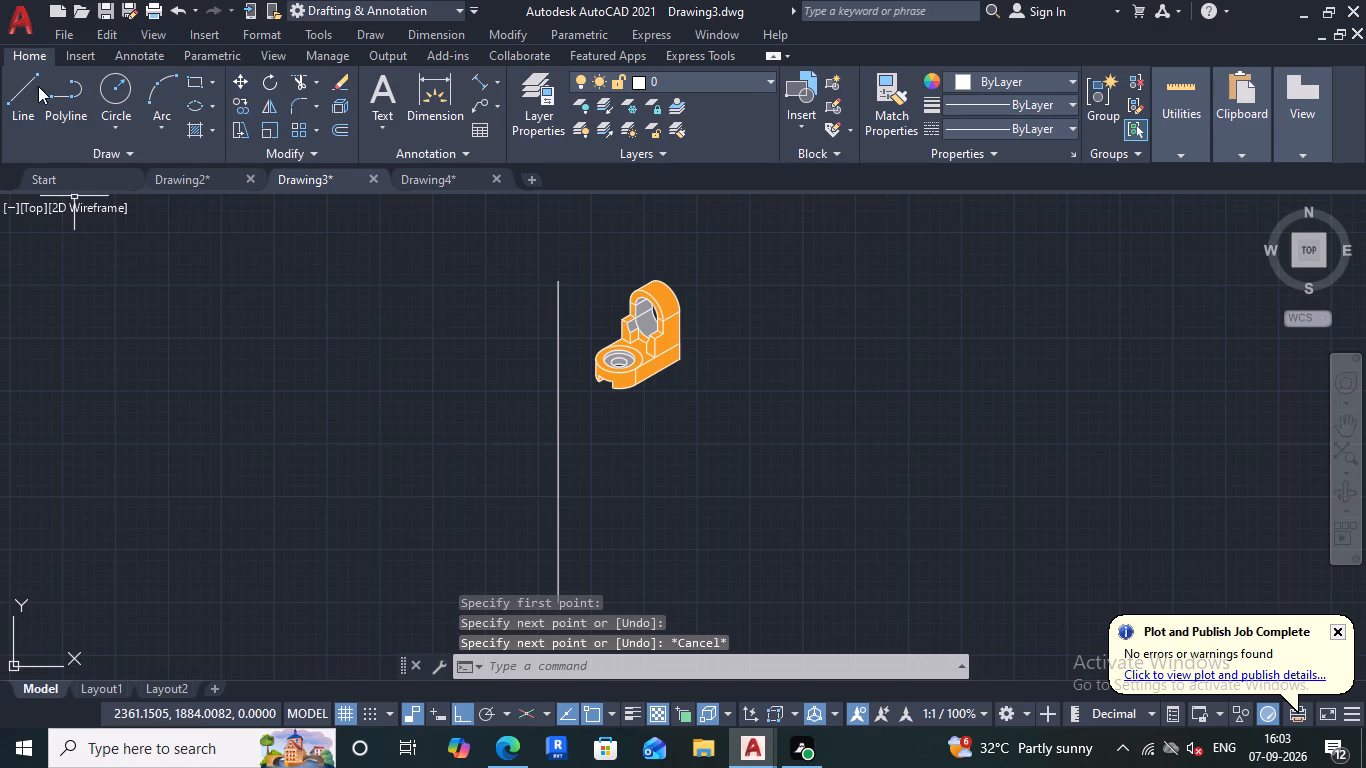
# Draw horizontal lines from the vertical line's midpoint, extending about 168 units right and about 167 units left, to form a cross.
pyautogui.click(30, 85)
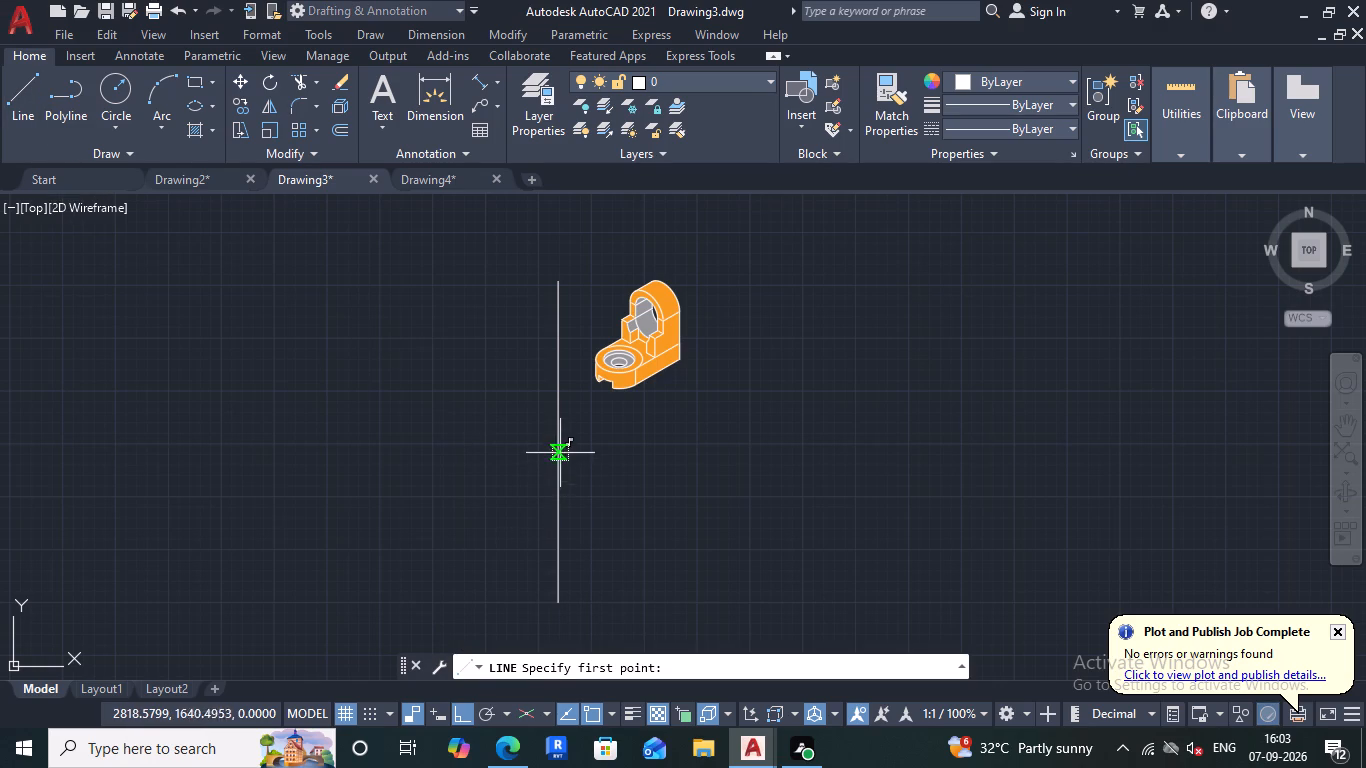
pyautogui.click(558, 441)
pyautogui.click(736, 450)
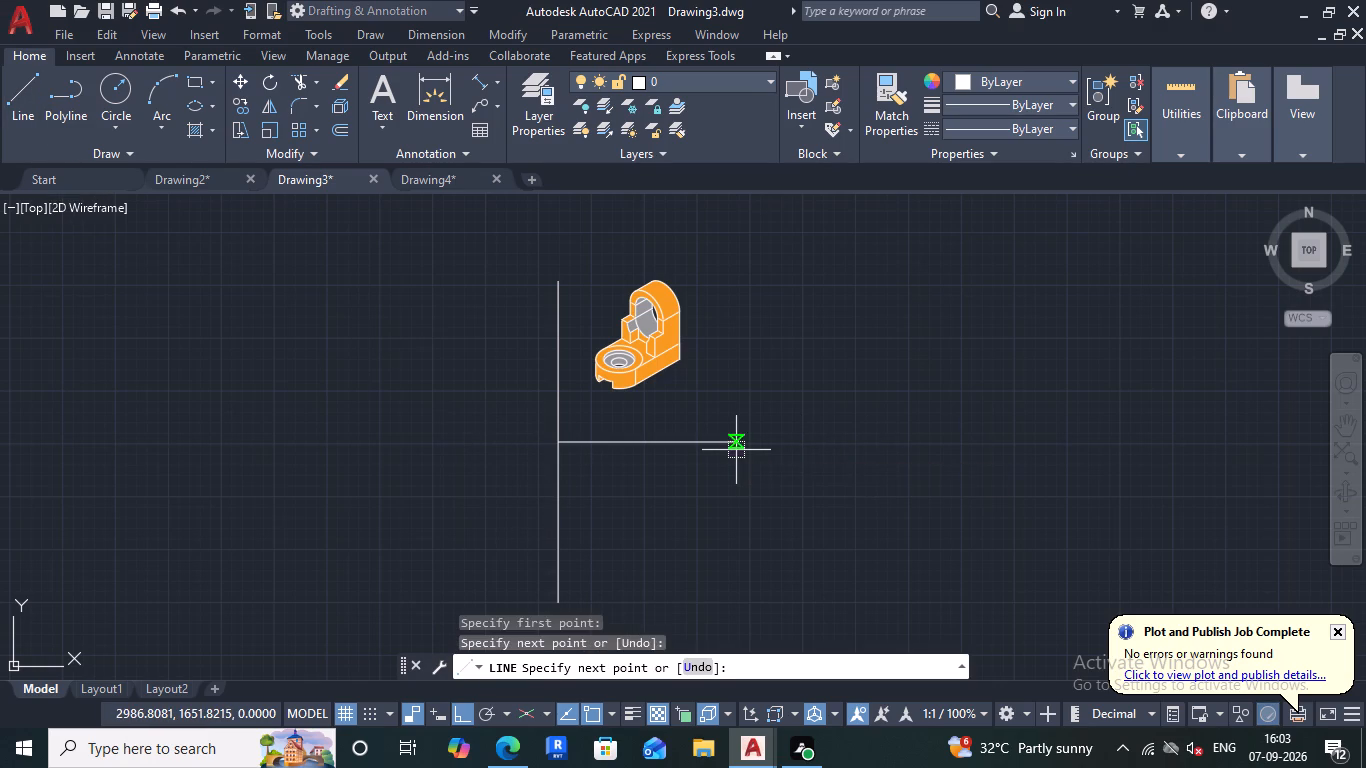
pyautogui.press('space')
pyautogui.press('space')
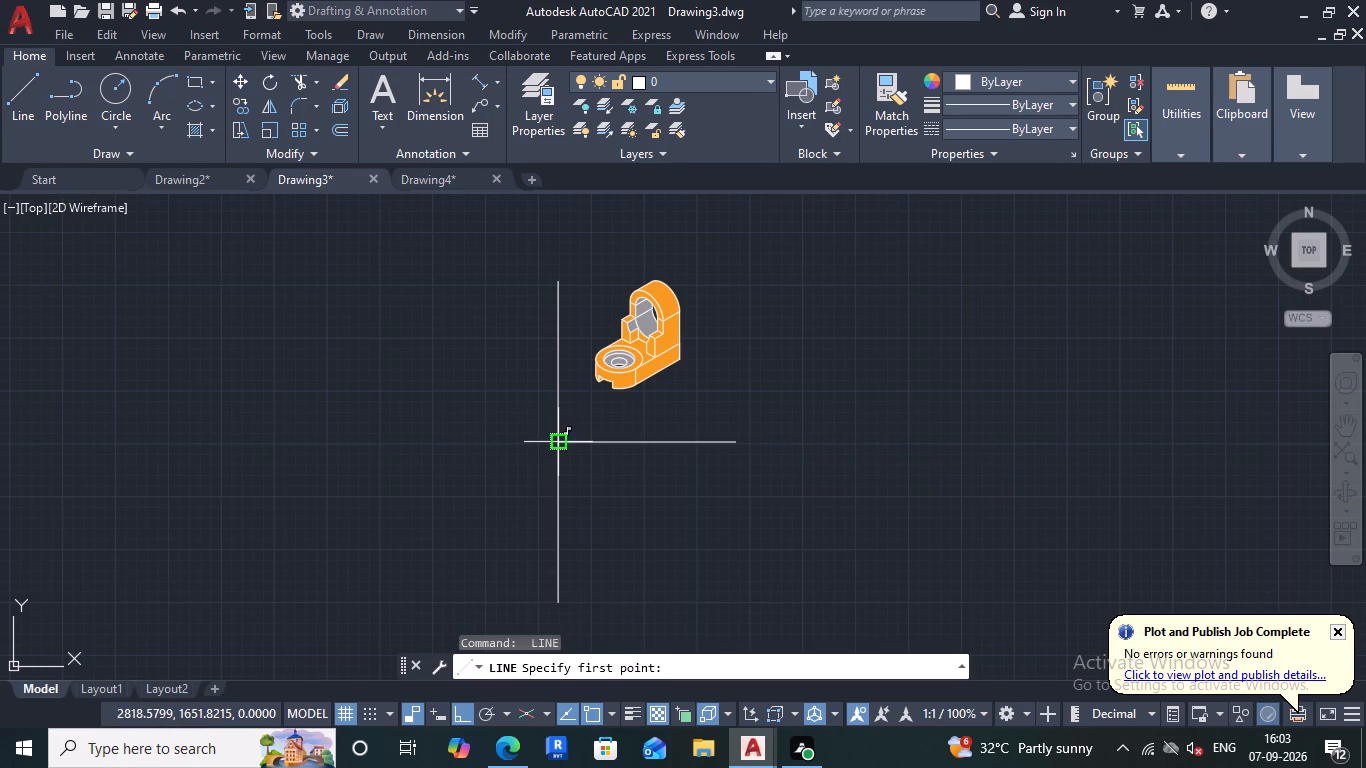
pyautogui.click(559, 441)
pyautogui.click(381, 439)
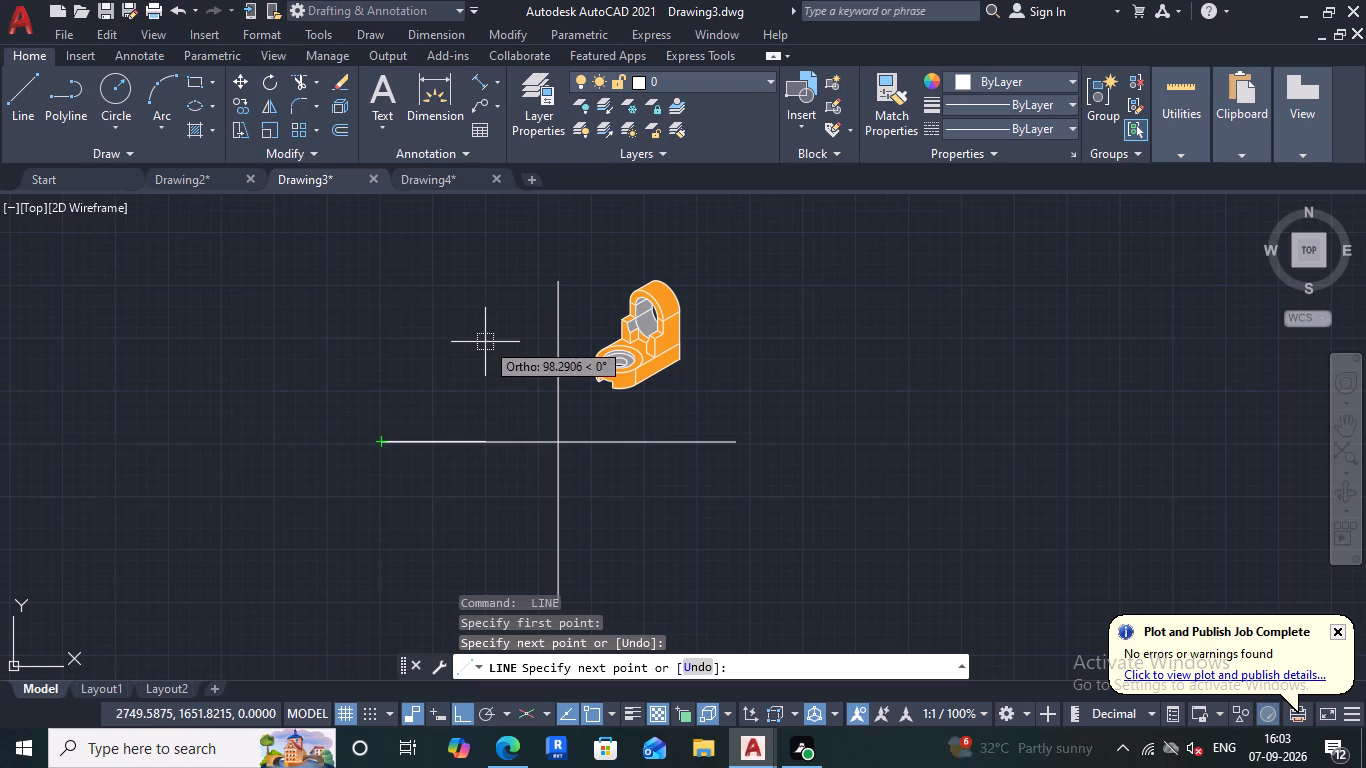
pyautogui.press('Escape')
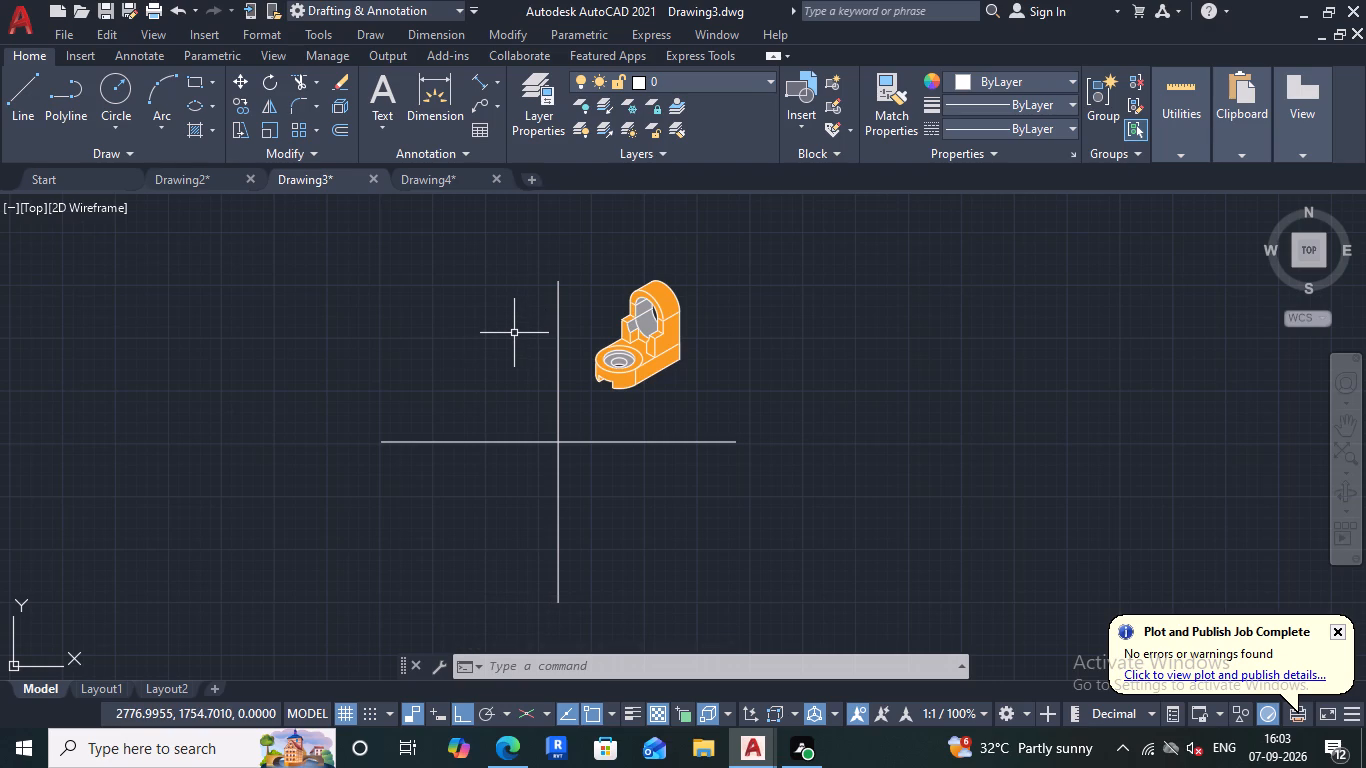
# Start a view outline in the upper-left quadrant of the crossed lines with an 18-unit horizontal line drawn rightward.
pyautogui.click(28, 108)
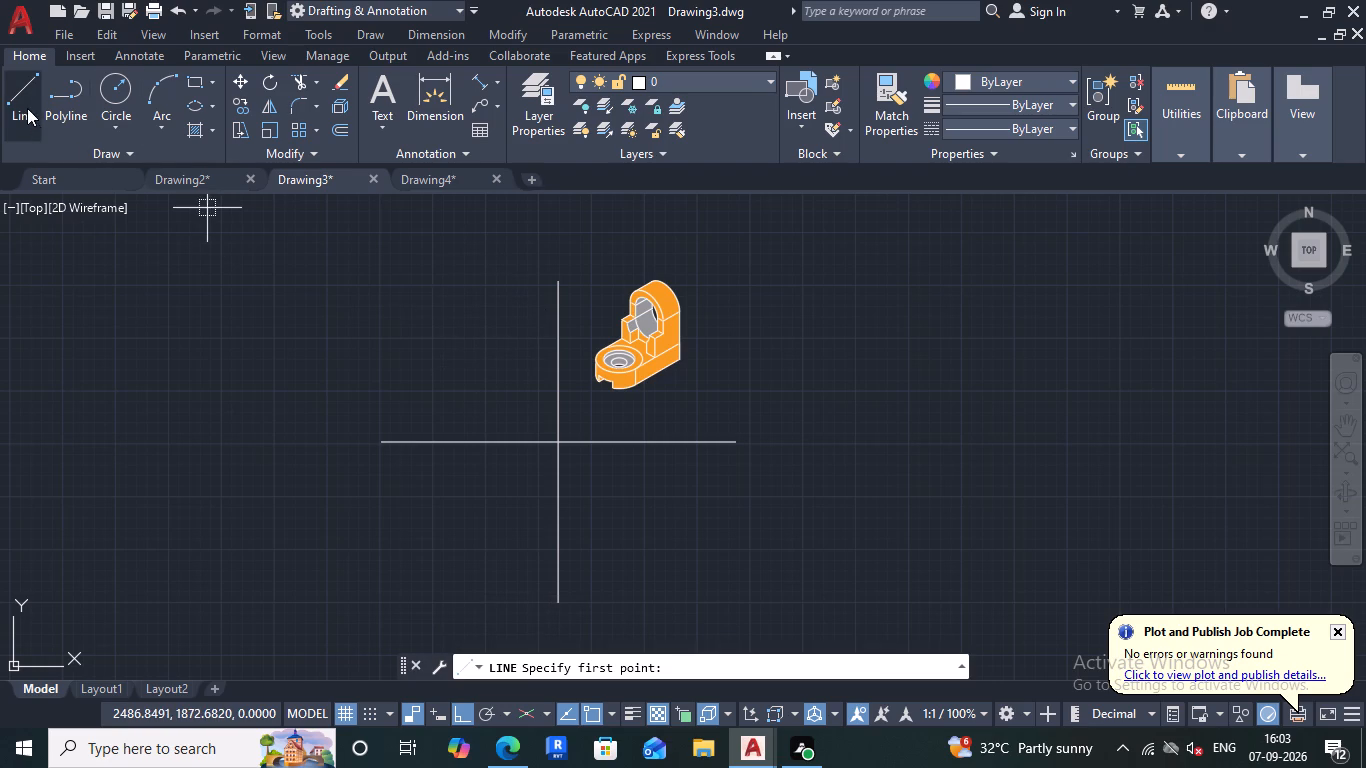
pyautogui.click(392, 394)
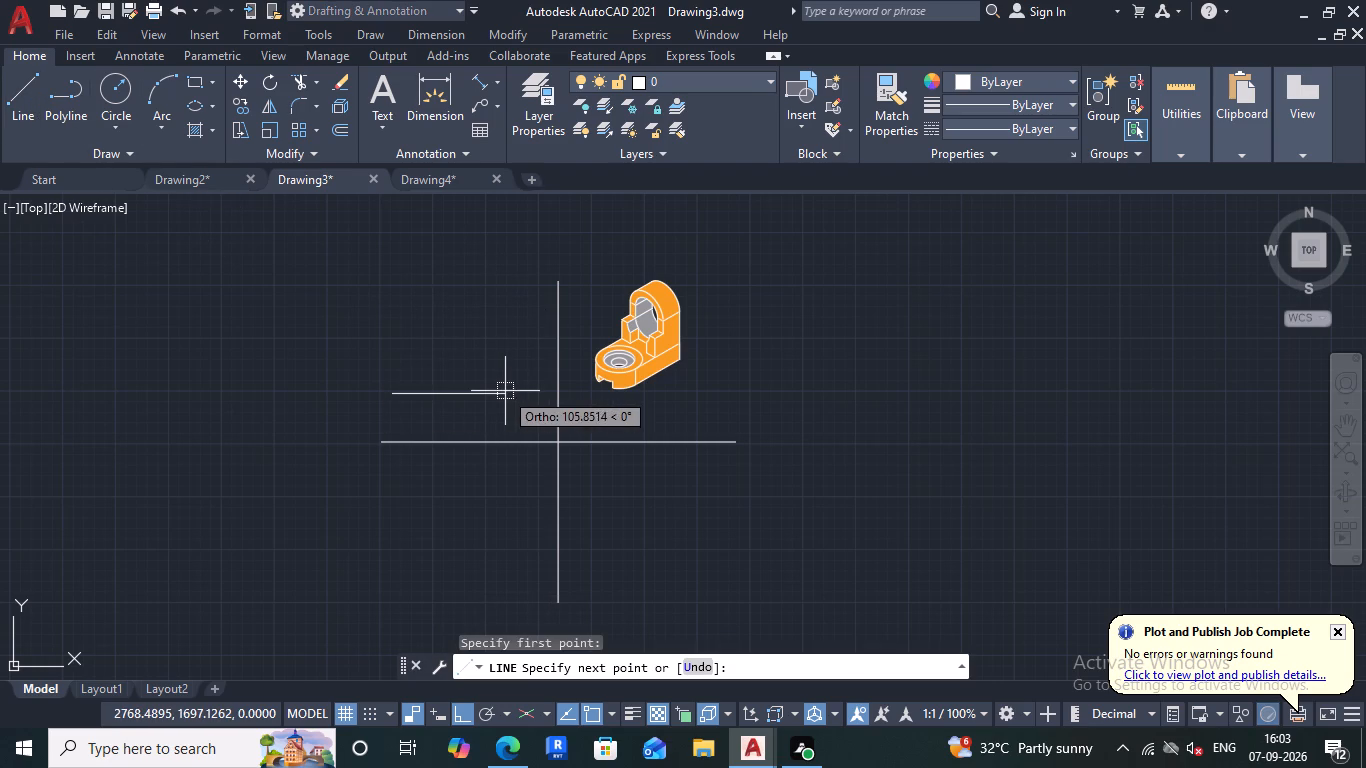
pyautogui.write('18')
pyautogui.press('Return')
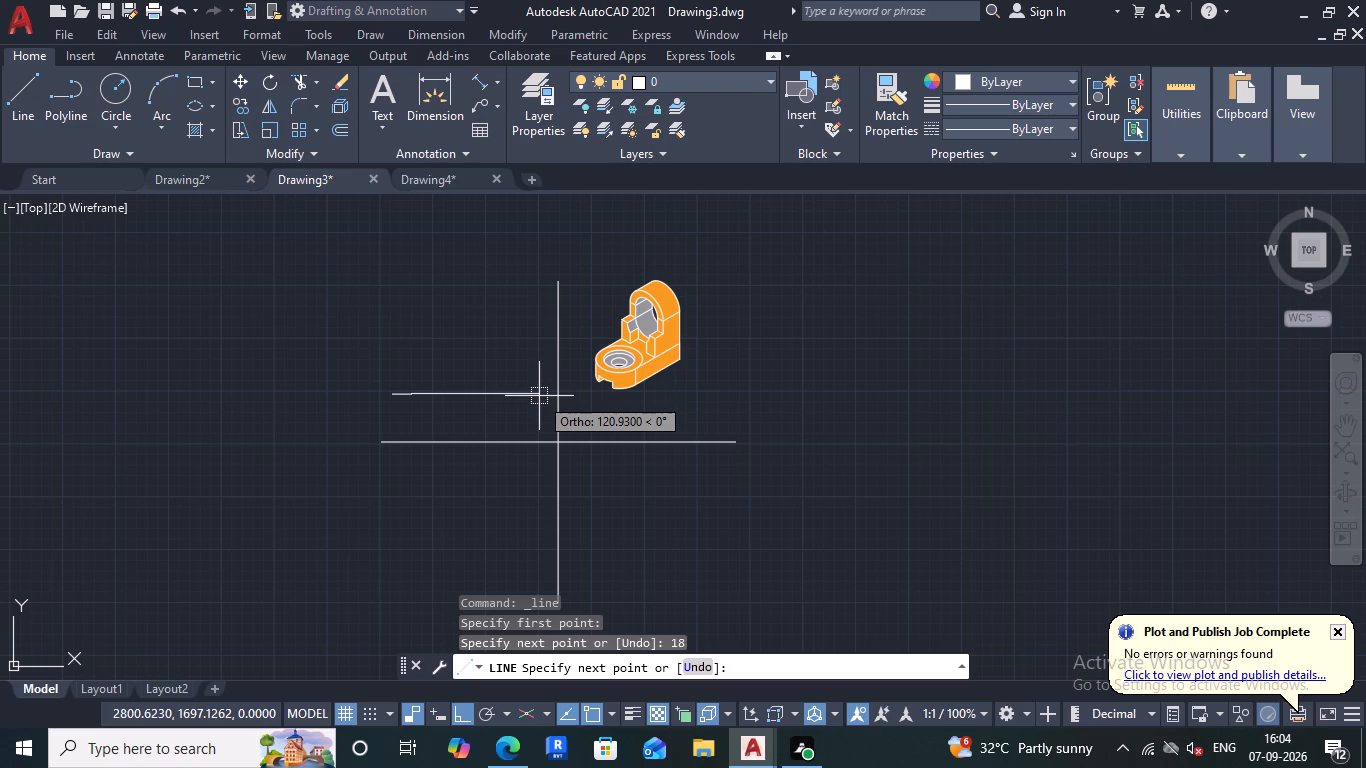
pyautogui.scroll(2, 518, 380)
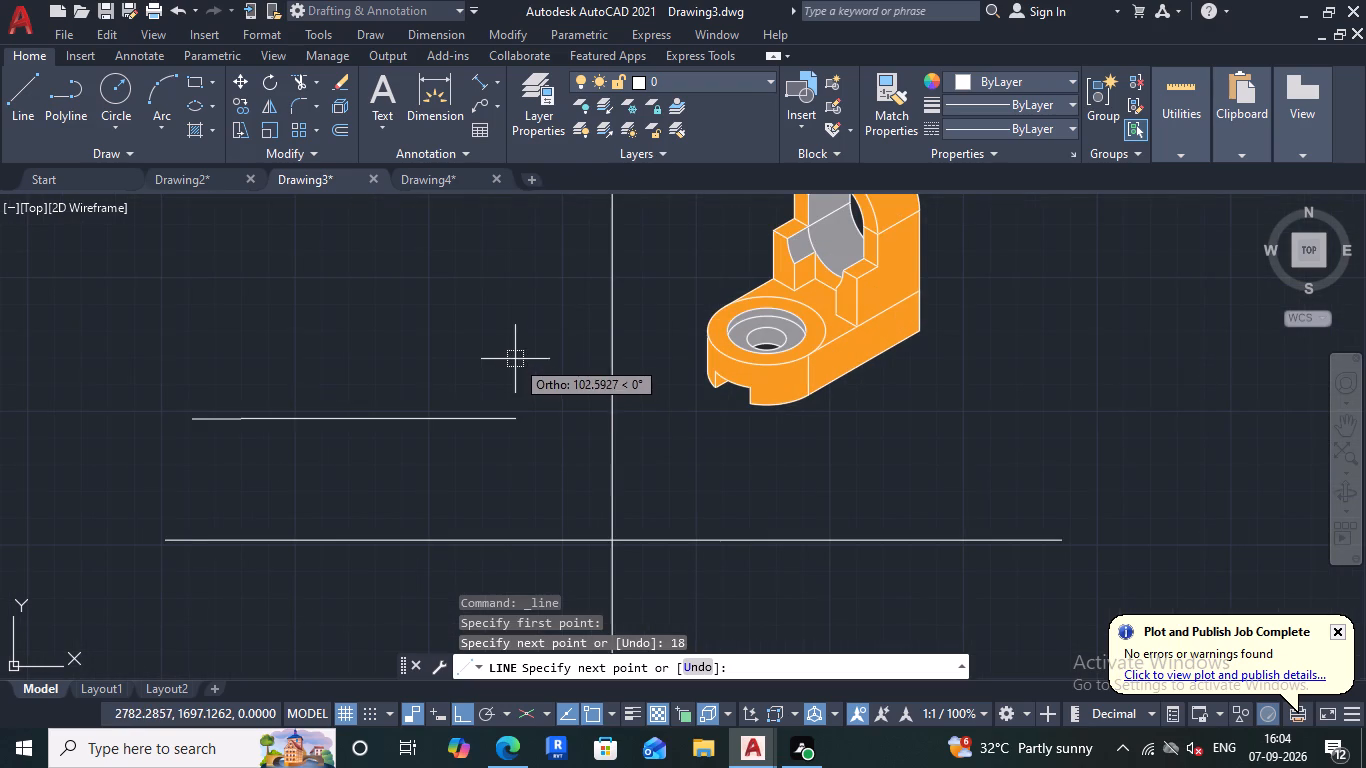
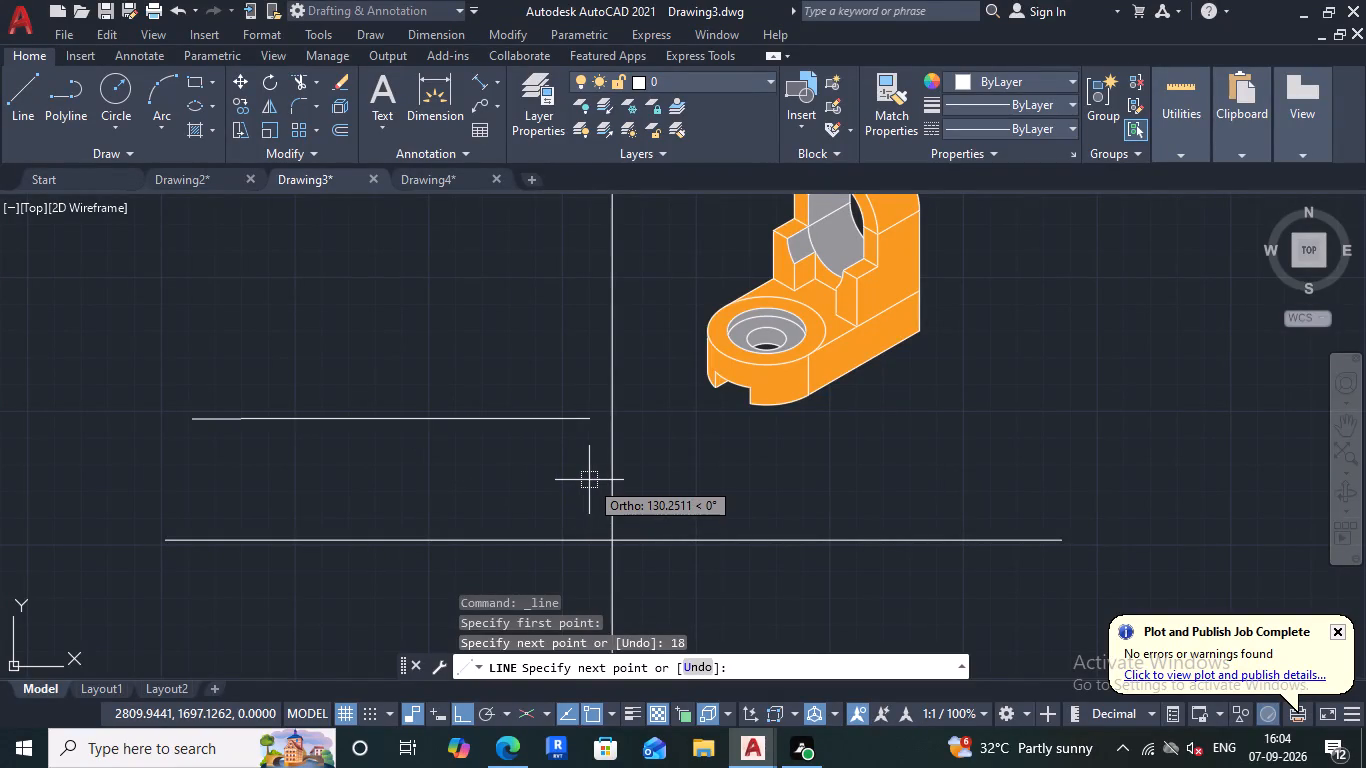
# Extend the view outline with a 48-unit horizontal line continuing rightward from the 18-unit line, and finish the line.
pyautogui.write('48')
pyautogui.press('Return')
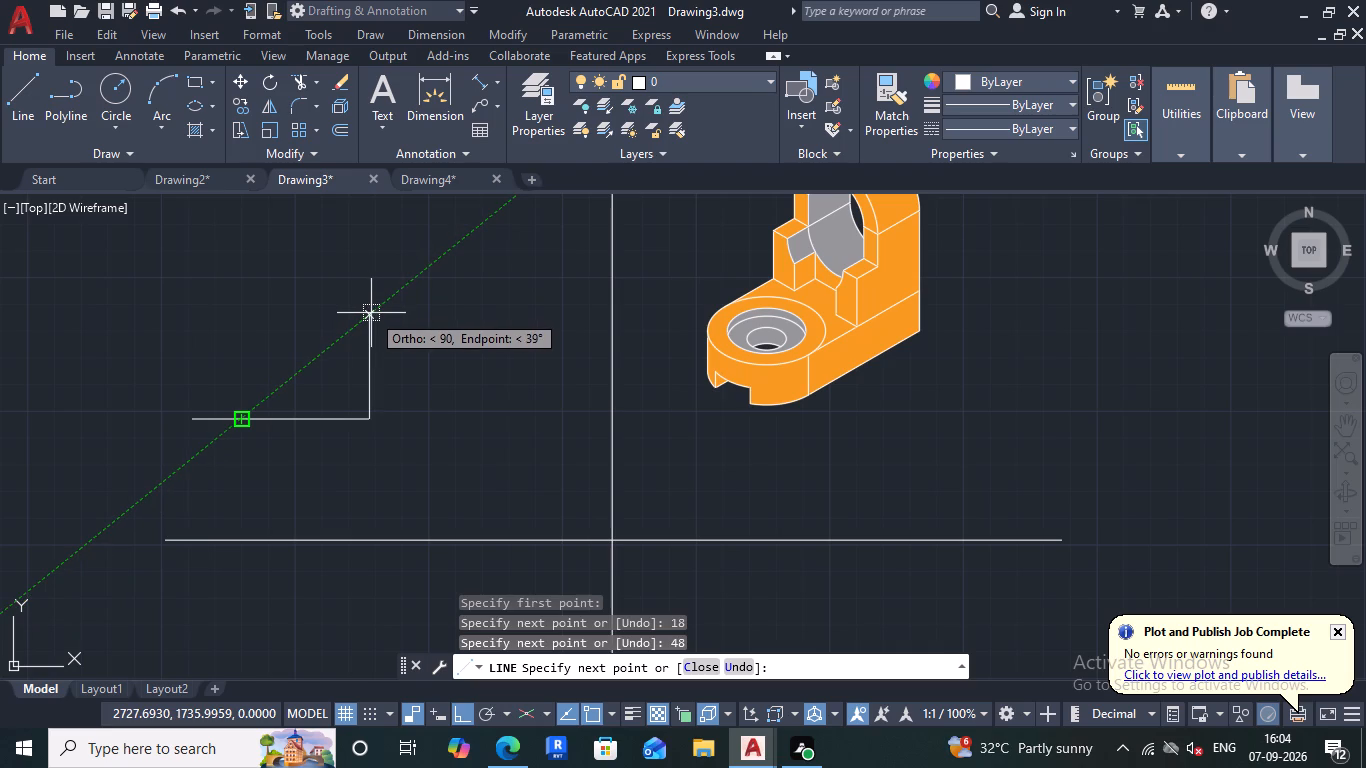
pyautogui.press('Escape')
# Copy the 18-unit and 48-unit base lines straight upward at distances of 6, 12 and 15 units.
pyautogui.moveTo(381, 465); pyautogui.dragTo(380, 456)
pyautogui.click(146, 338)
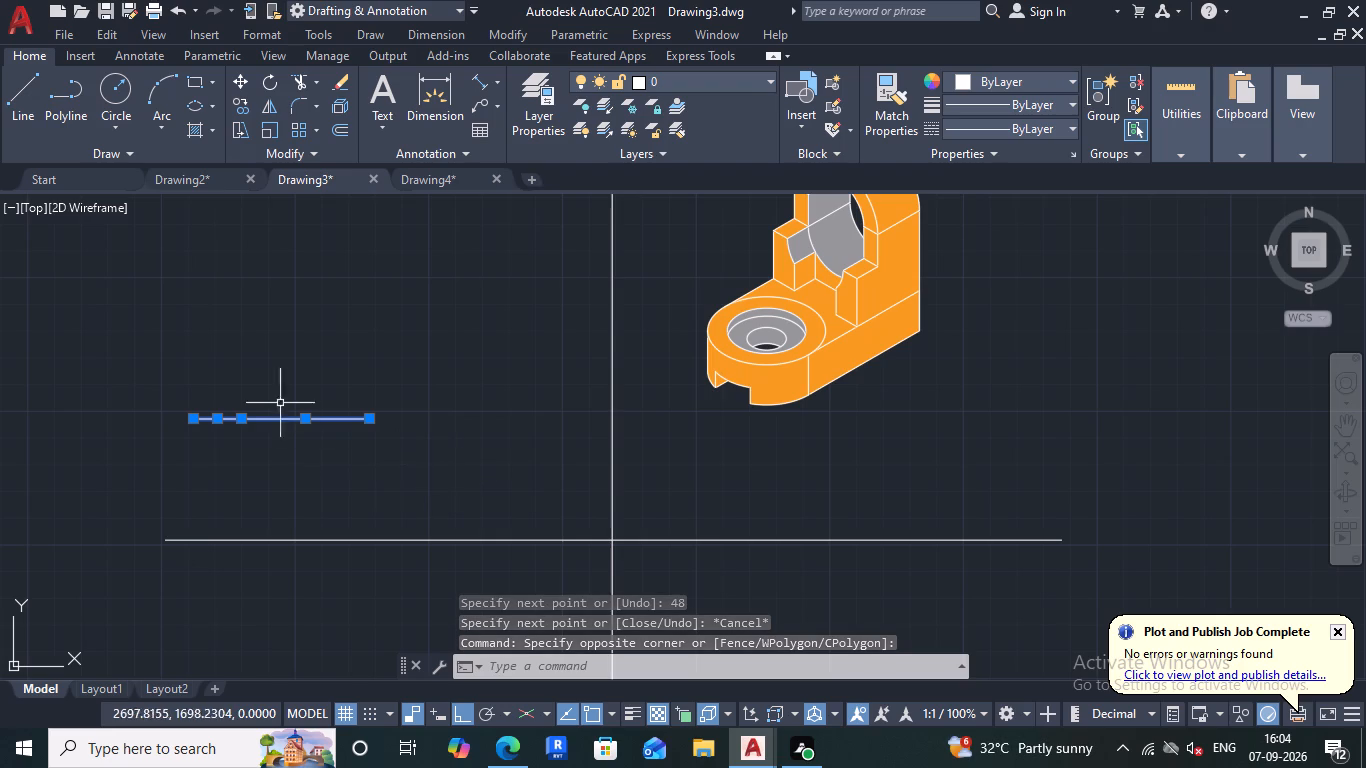
pyautogui.click(238, 103)
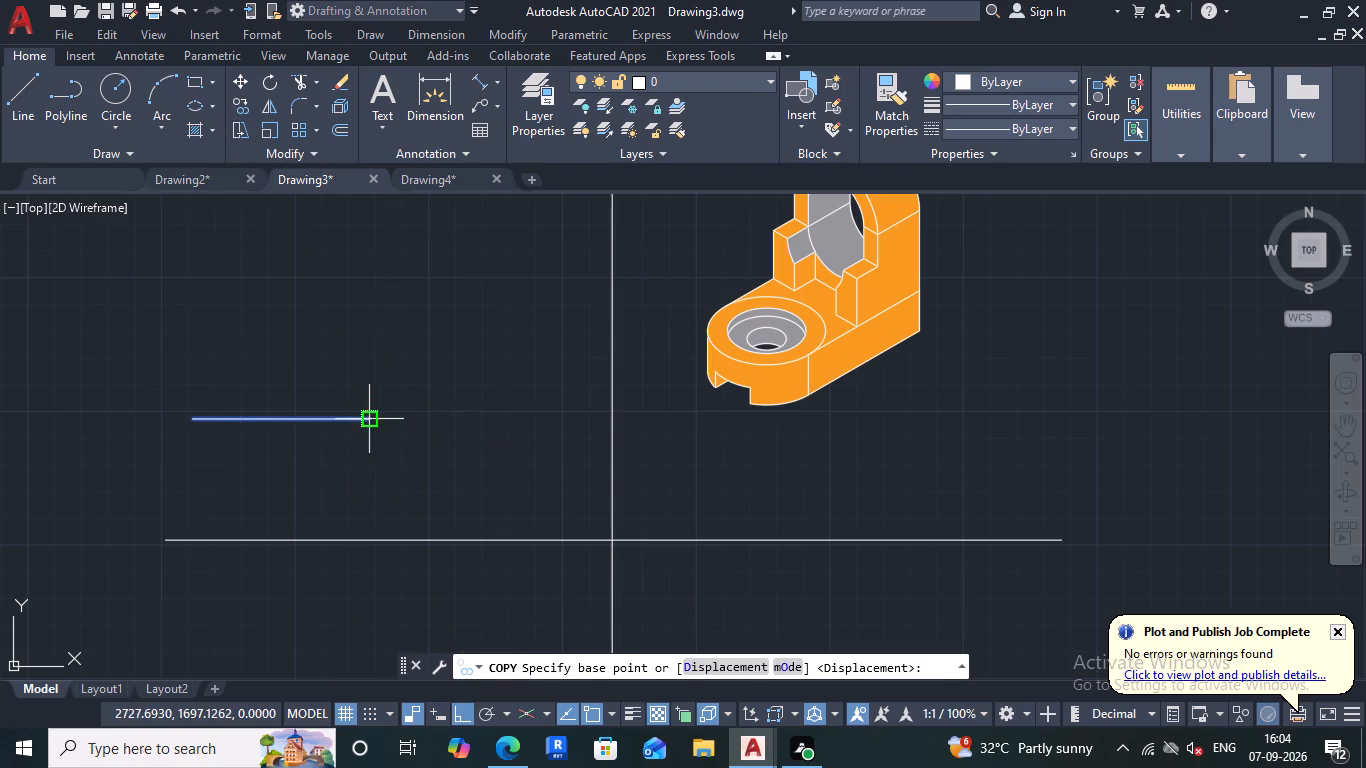
pyautogui.click(363, 422)
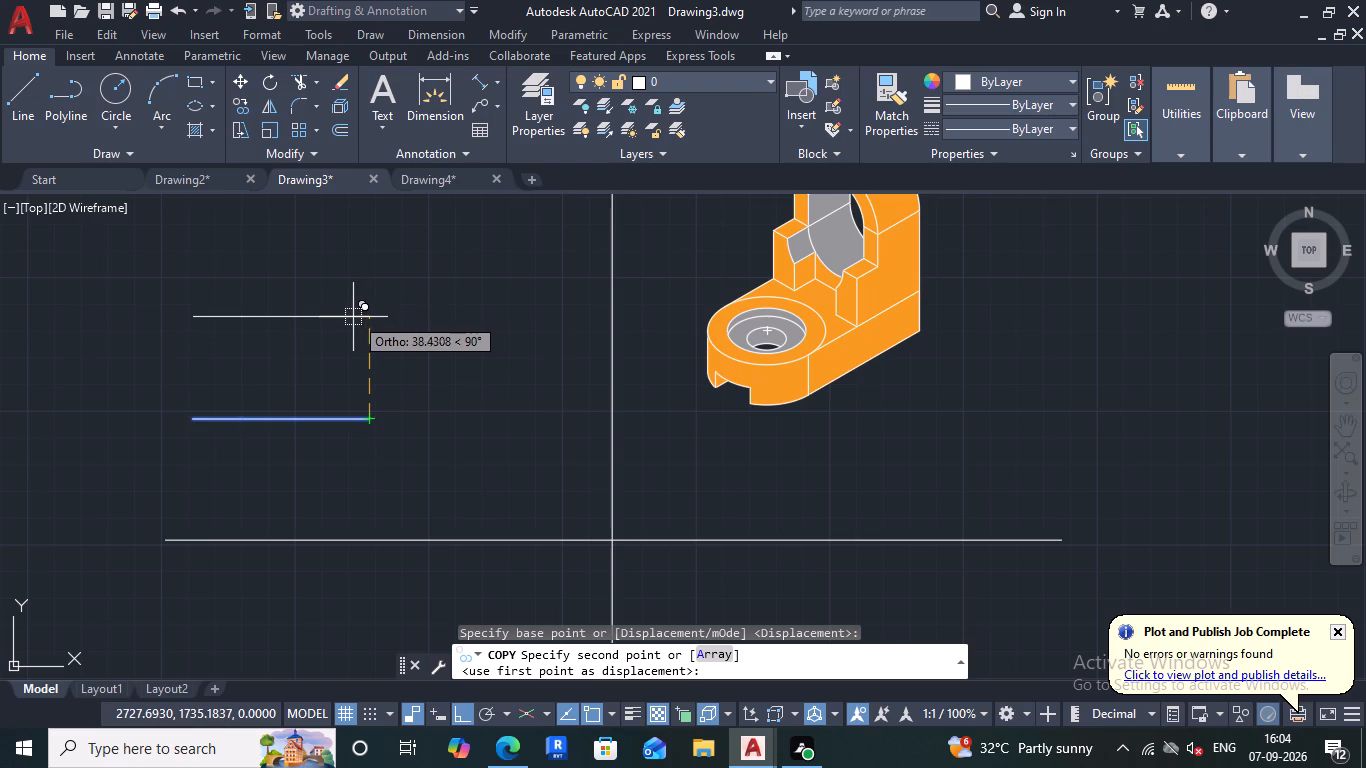
pyautogui.press('6')
pyautogui.press('Return')
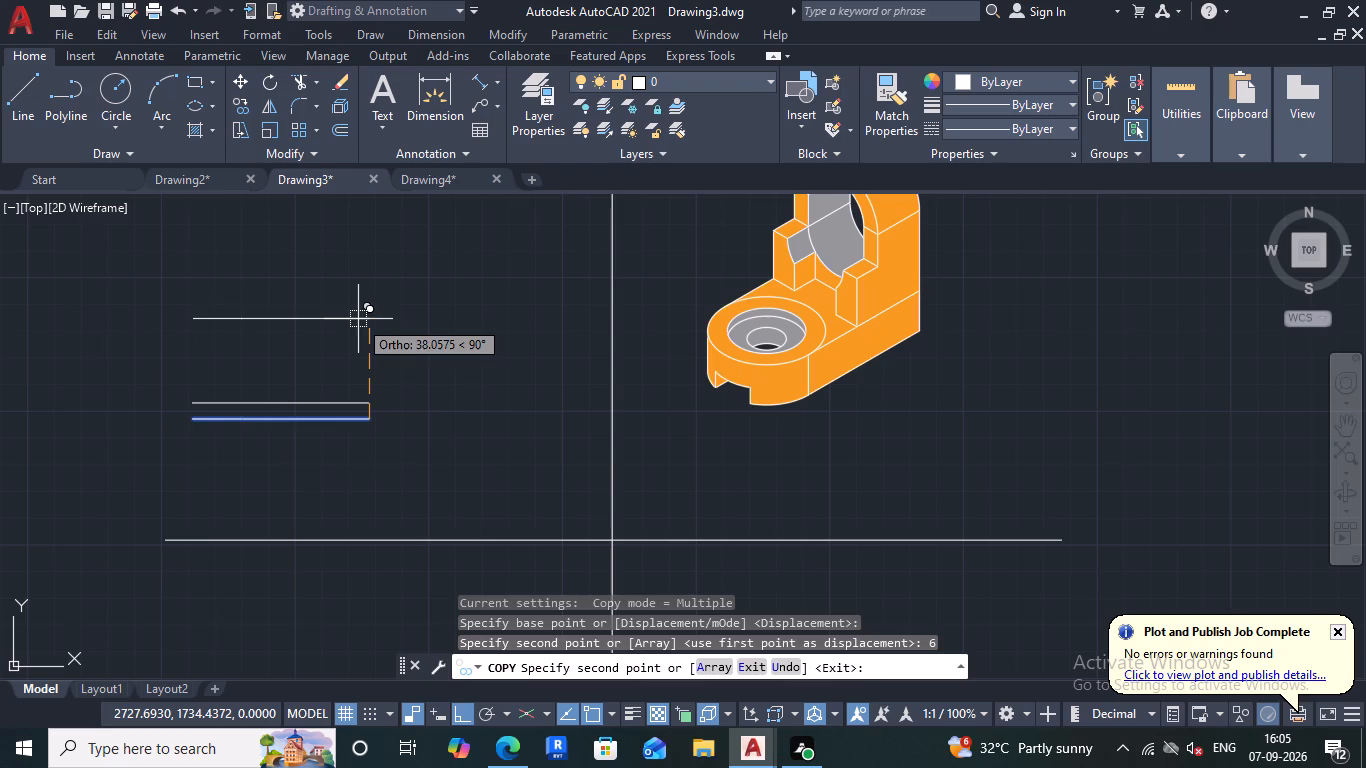
pyautogui.press('6')
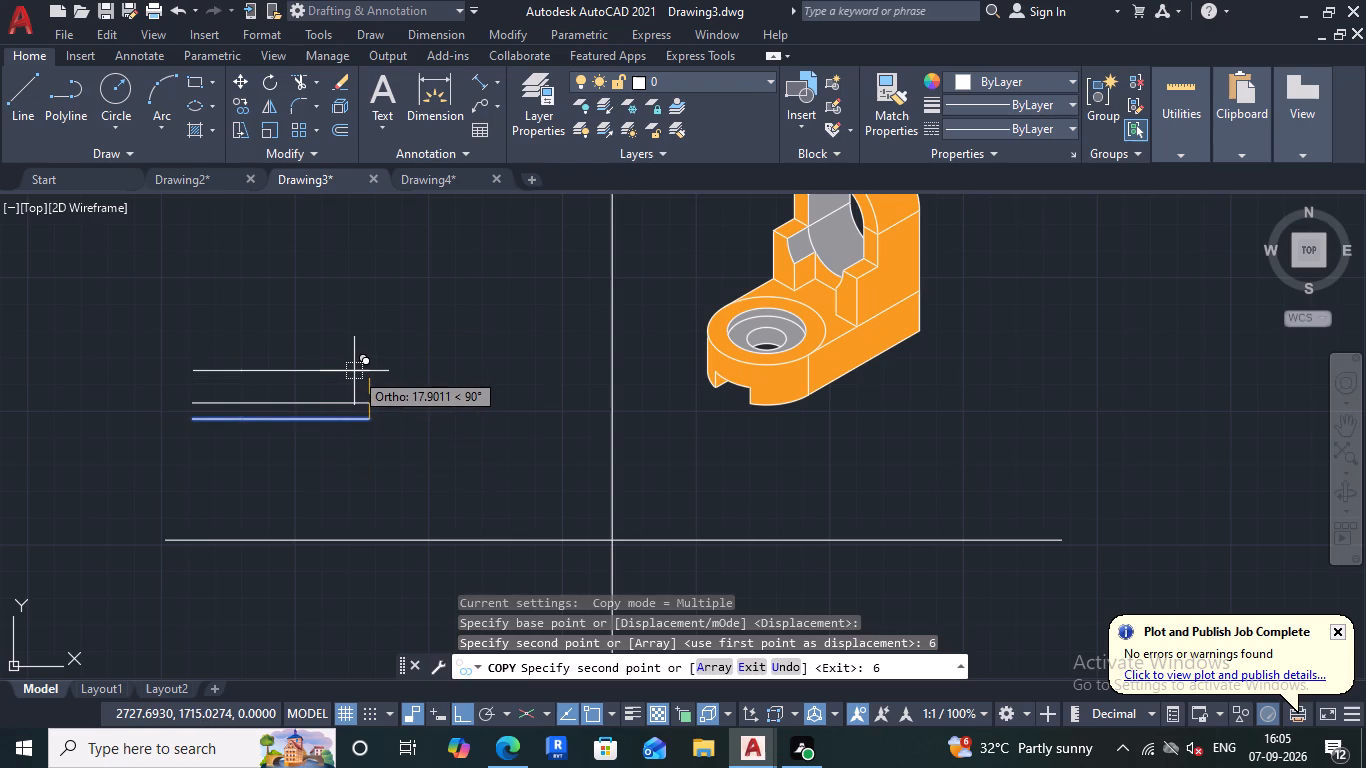
pyautogui.press('BackSpace')
pyautogui.write('12')
pyautogui.press('Return')
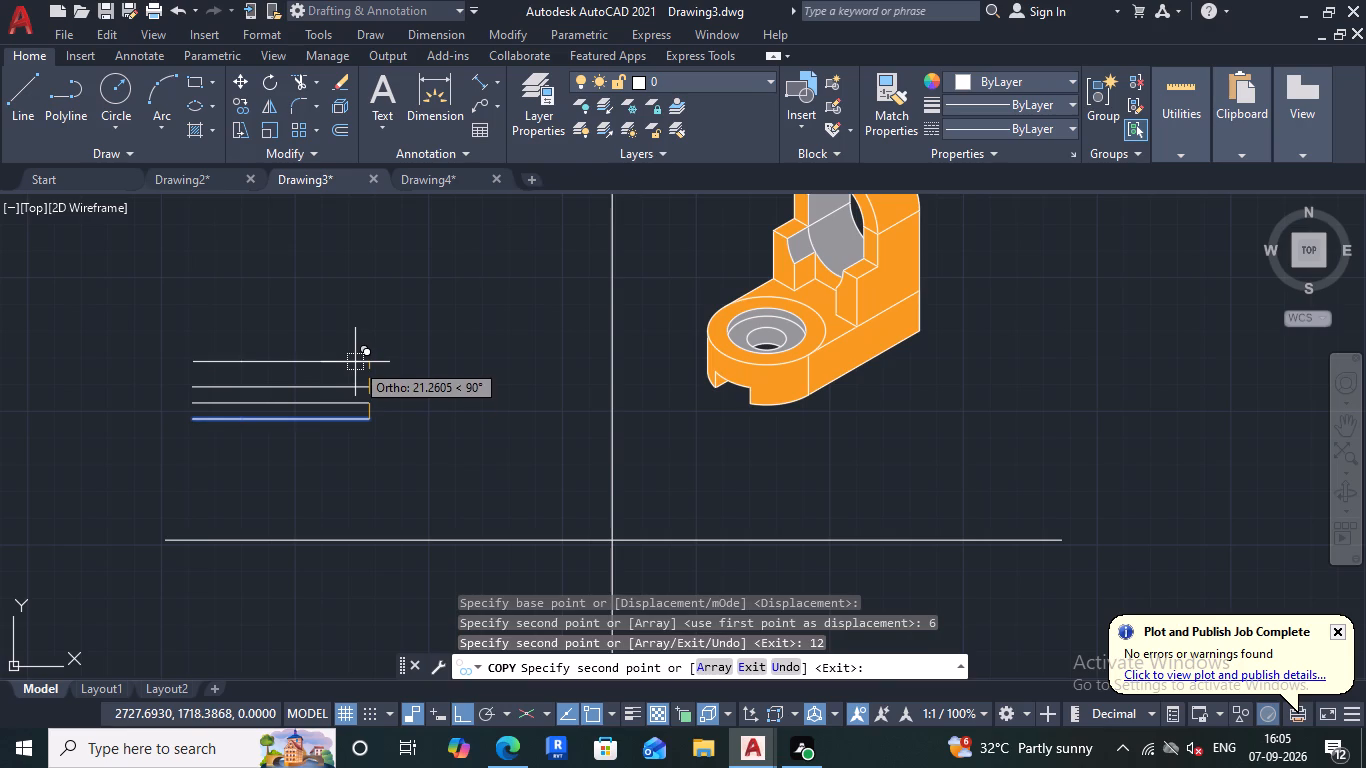
pyautogui.write('15')
pyautogui.press('Return')
pyautogui.press('Escape')
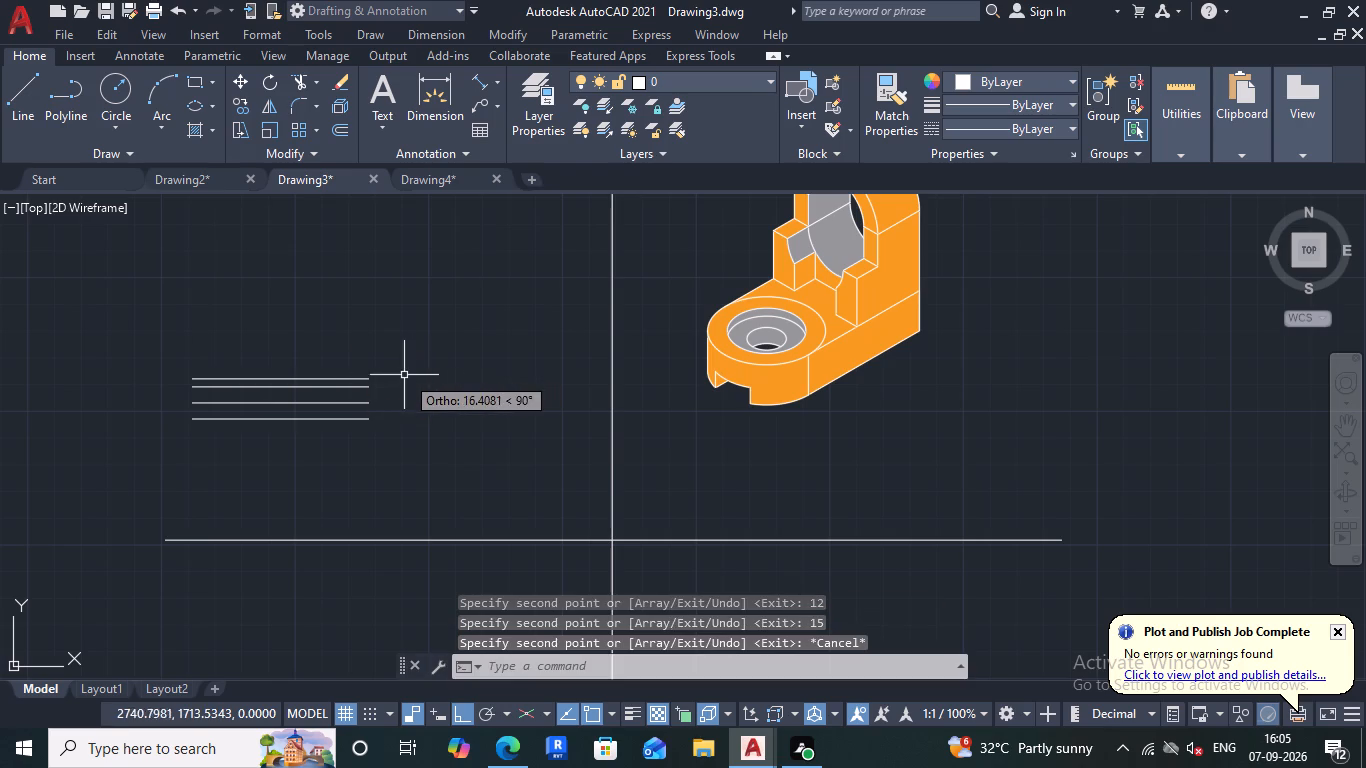
# Draw a 63-unit vertical line upward from the right end of the view's bottom line.
pyautogui.scroll(2, 375, 391)
pyautogui.scroll(-1, 379, 389)
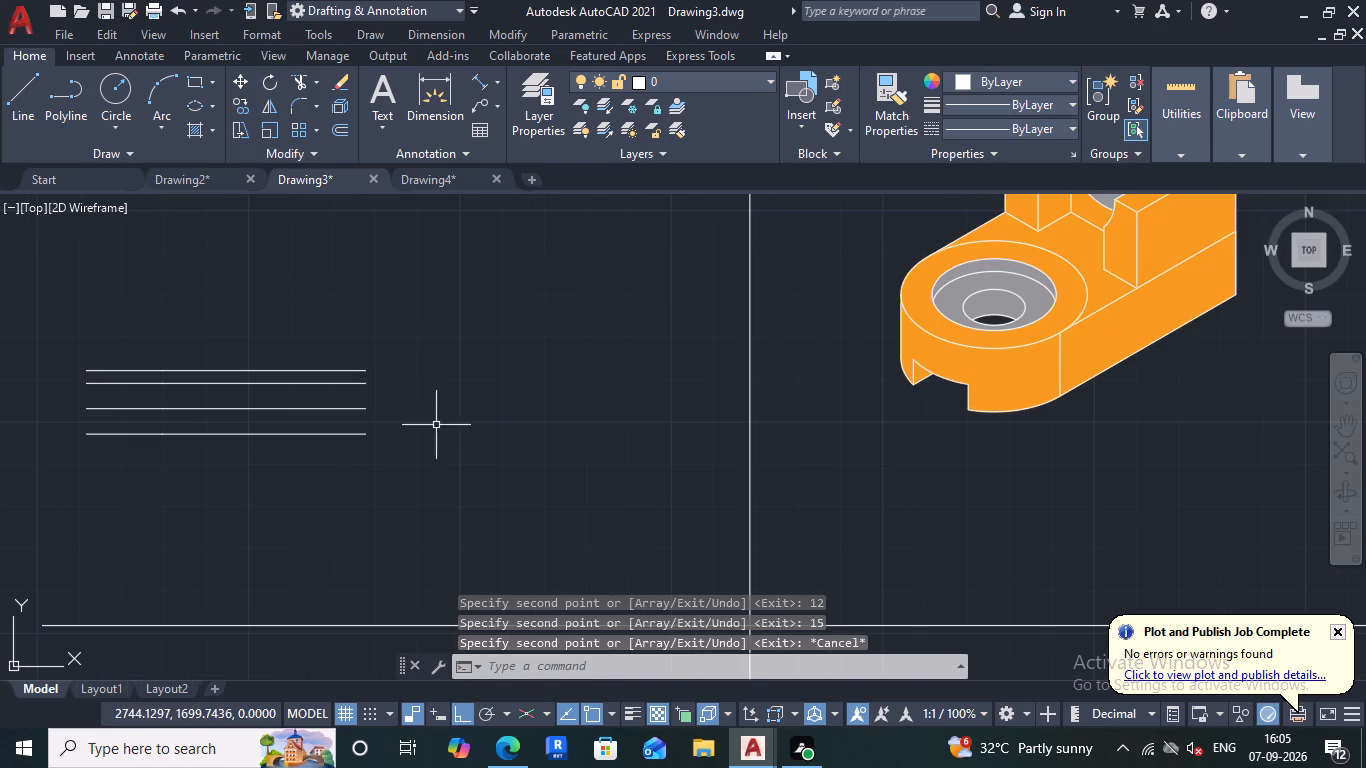
pyautogui.scroll(-1, 404, 455)
pyautogui.click(15, 103)
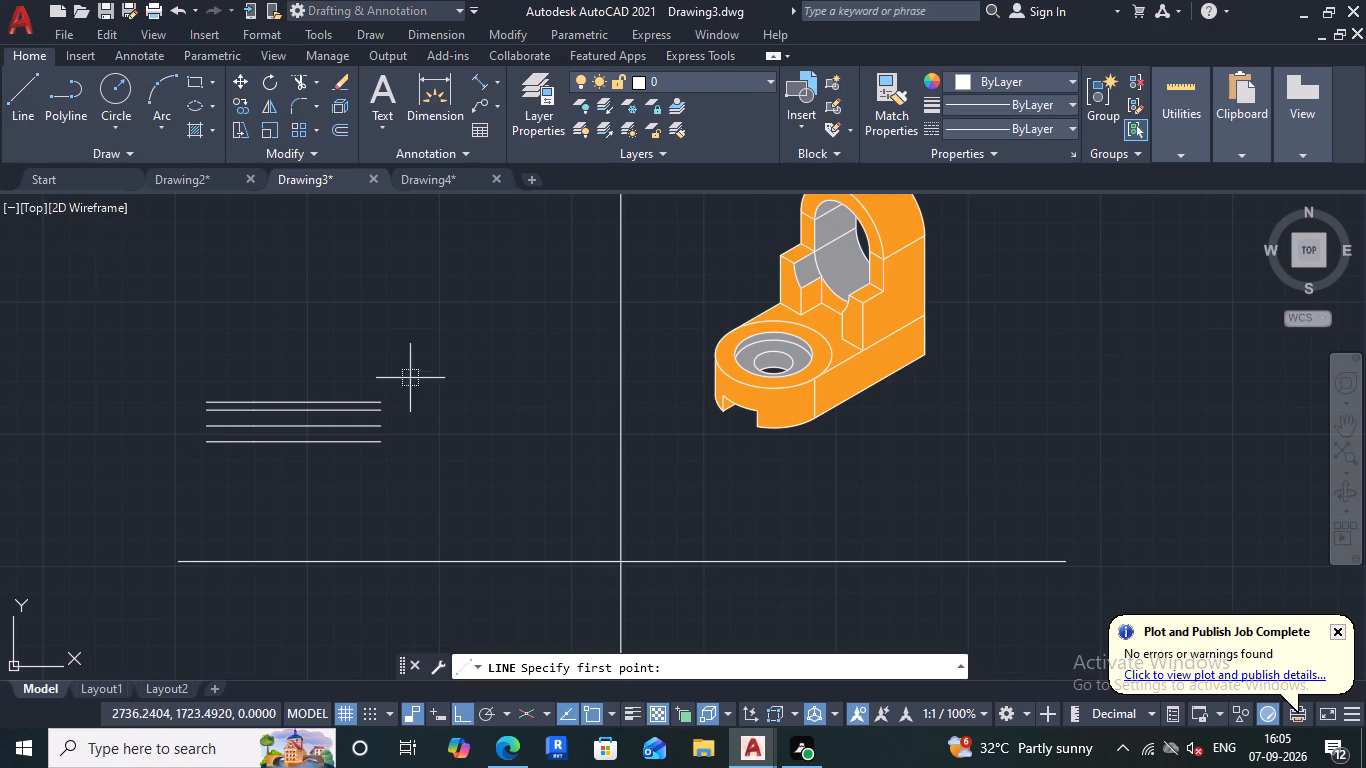
pyautogui.click(384, 440)
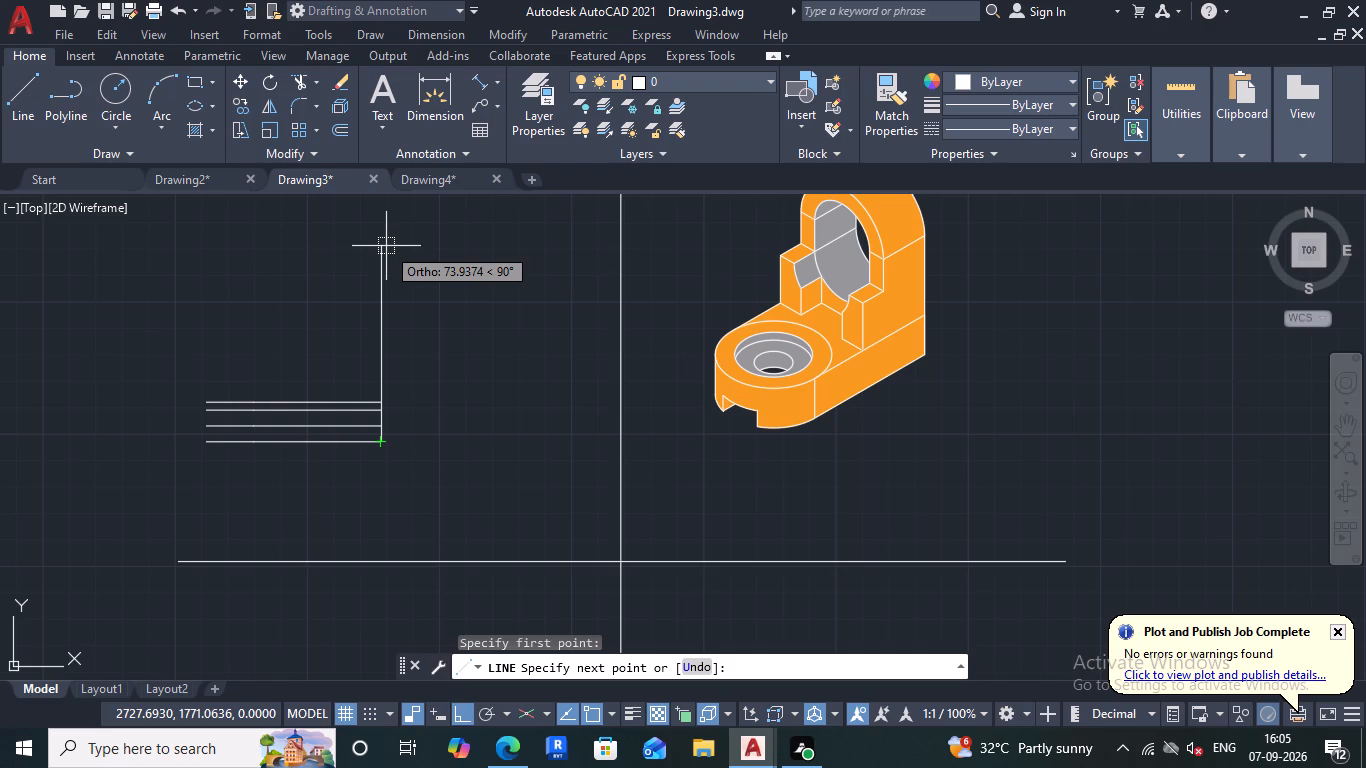
pyautogui.write('63')
pyautogui.press('Return')
pyautogui.scroll(-1, 382, 256)
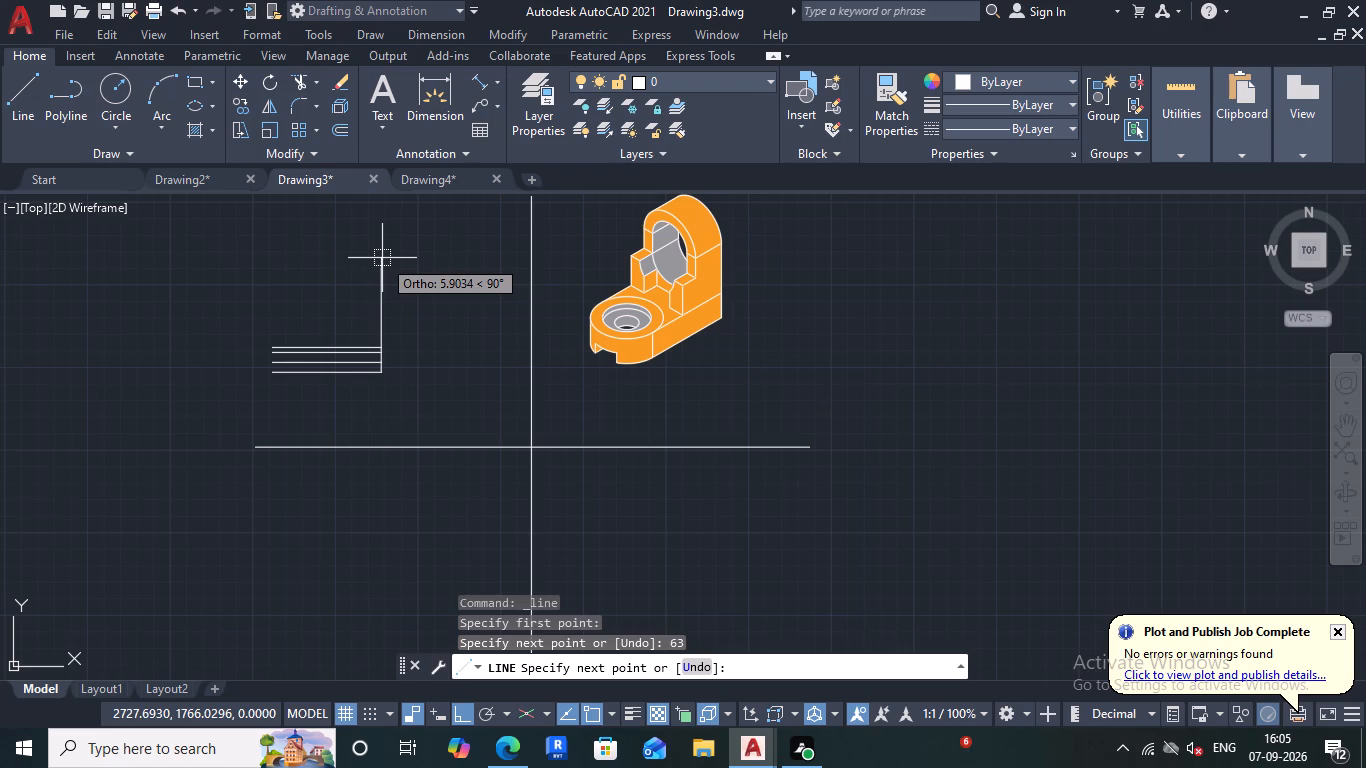
pyautogui.press('Escape')
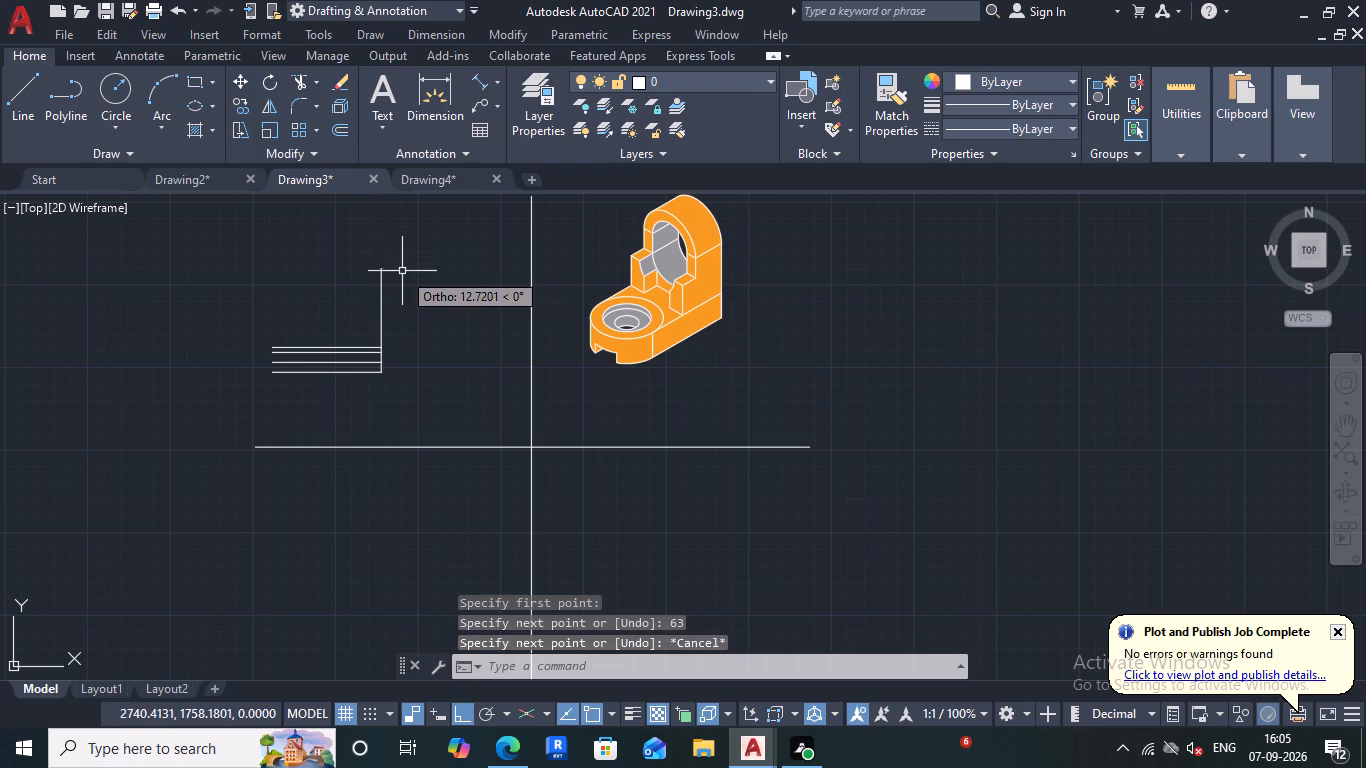
# Examine the isometric bracket's upright, arched opening, side steps and base to work out the view's remaining edges.
pyautogui.scroll(3, 731, 279)
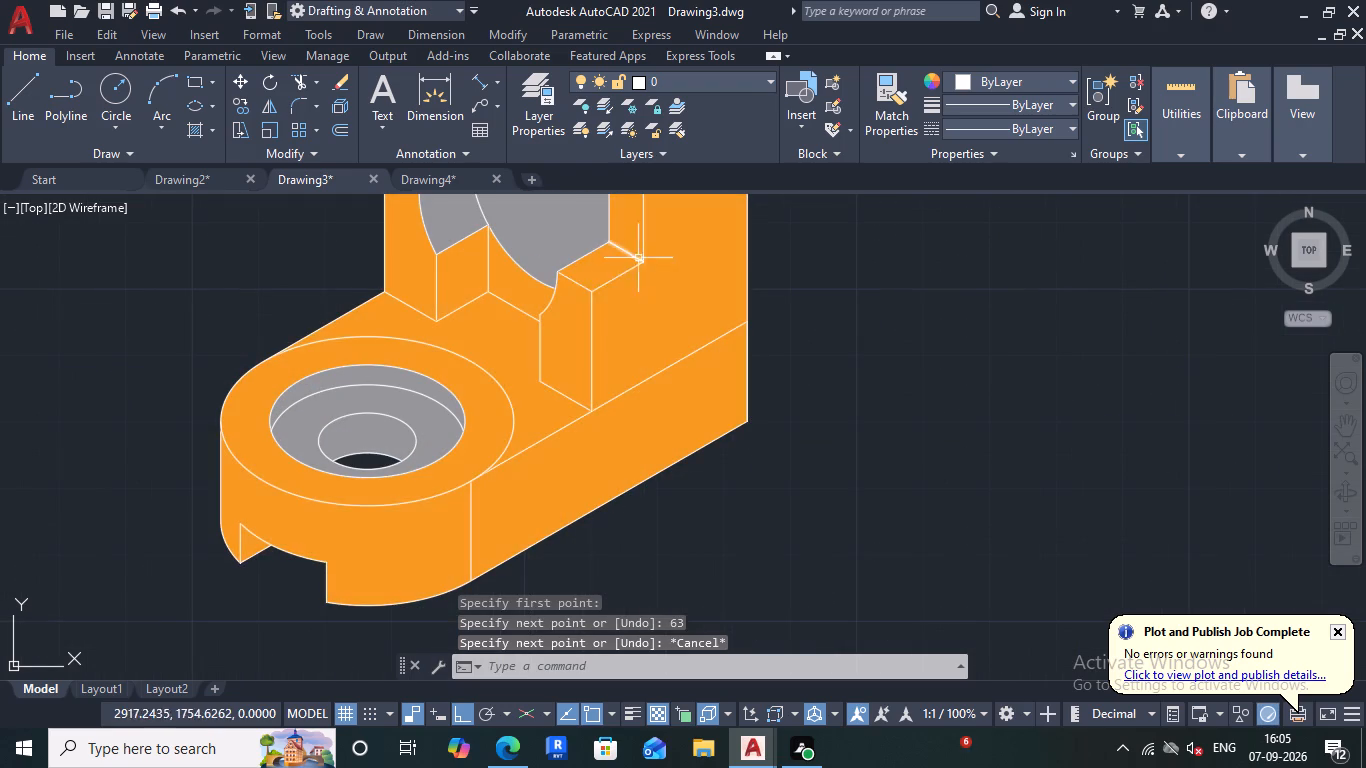
pyautogui.scroll(-1, 624, 282)
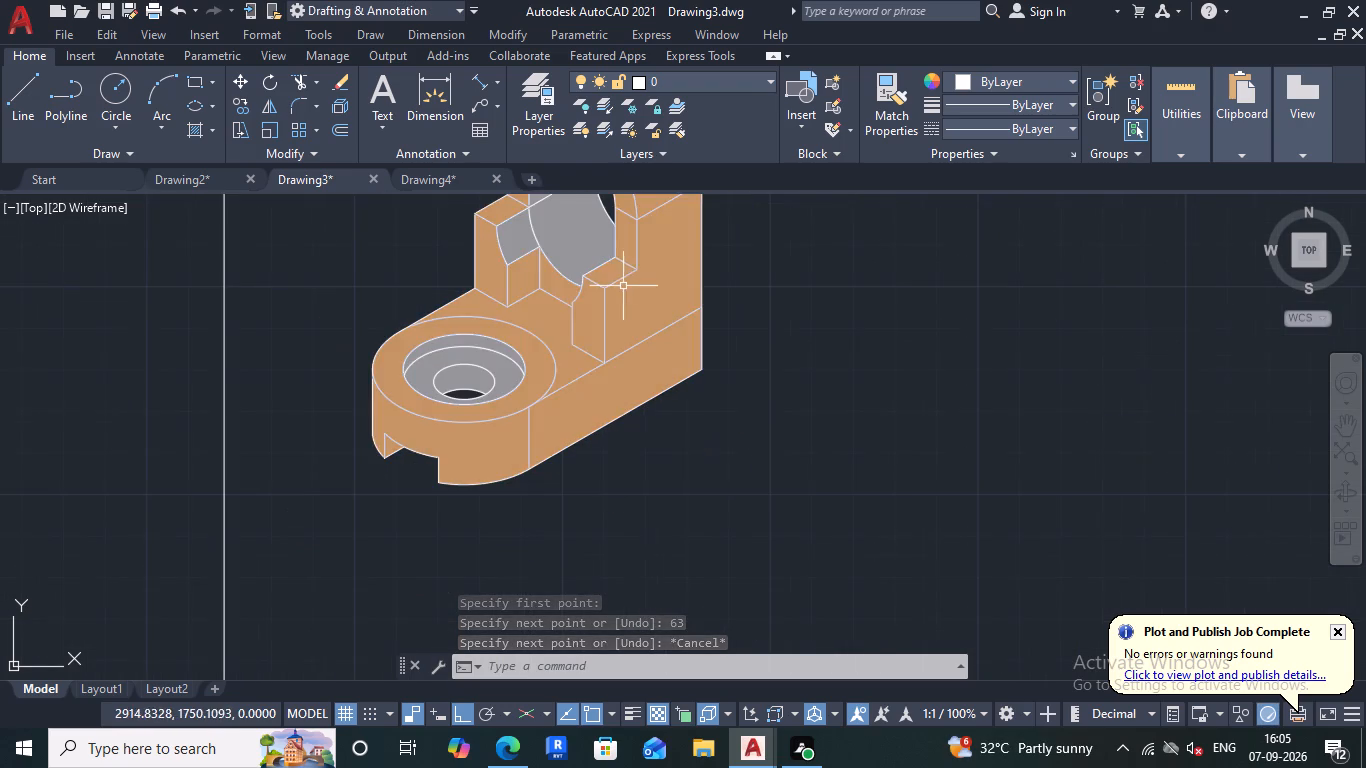
pyautogui.scroll(-1, 599, 256)
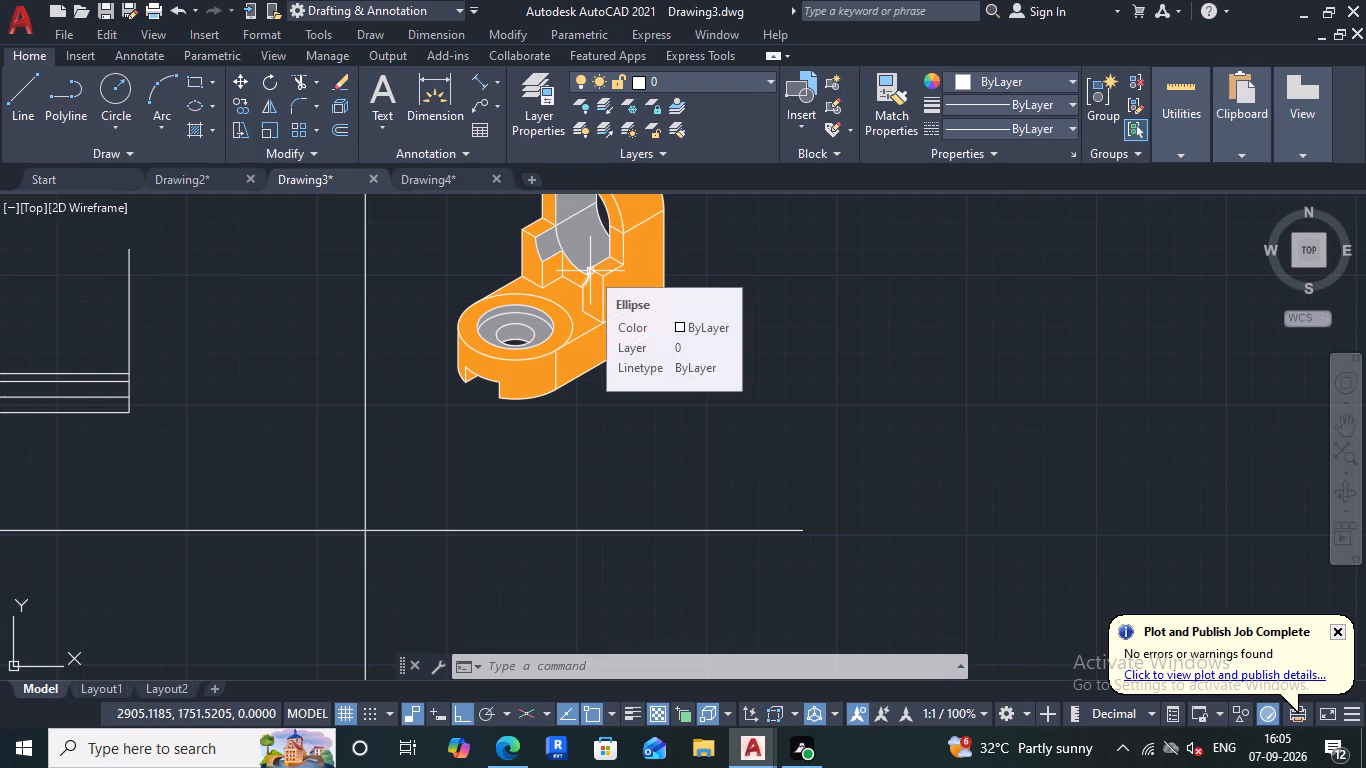
pyautogui.scroll(-1, 597, 292)
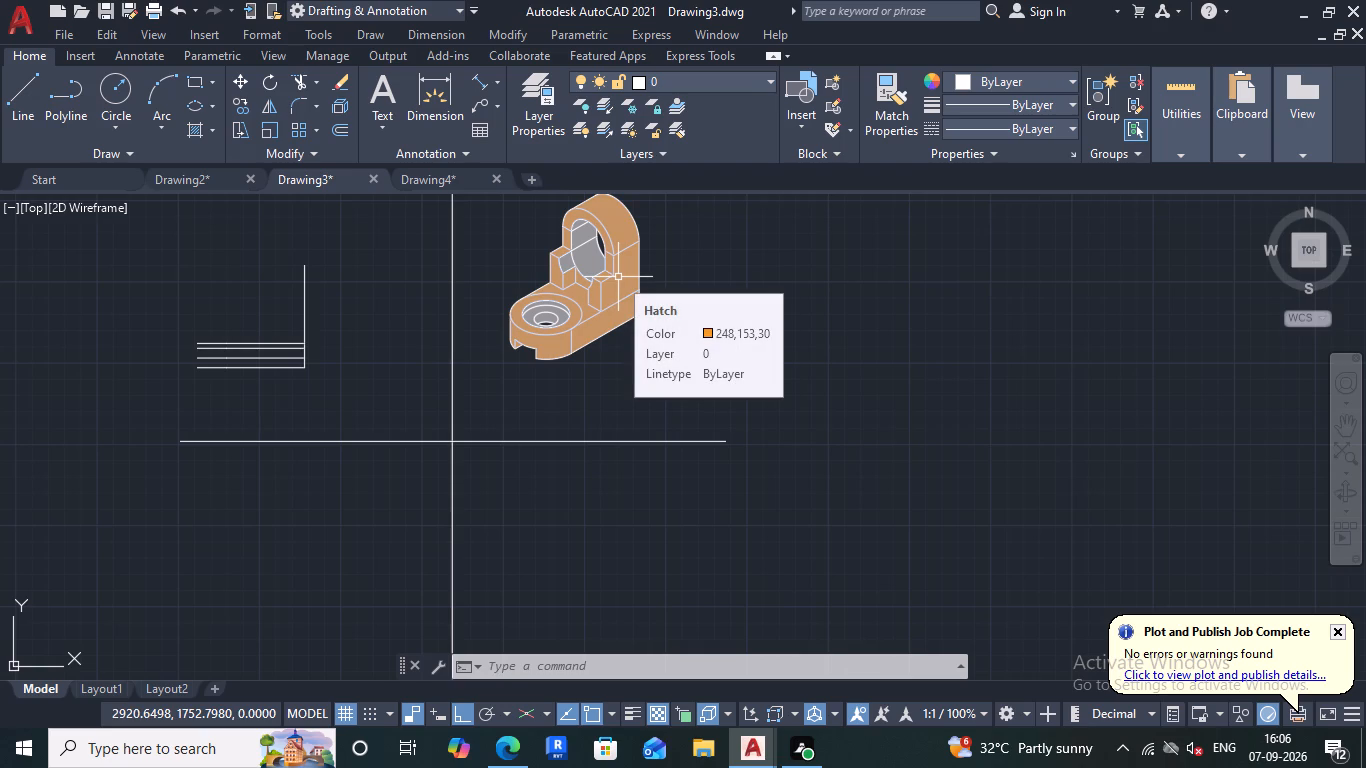
pyautogui.scroll(2, 605, 252)
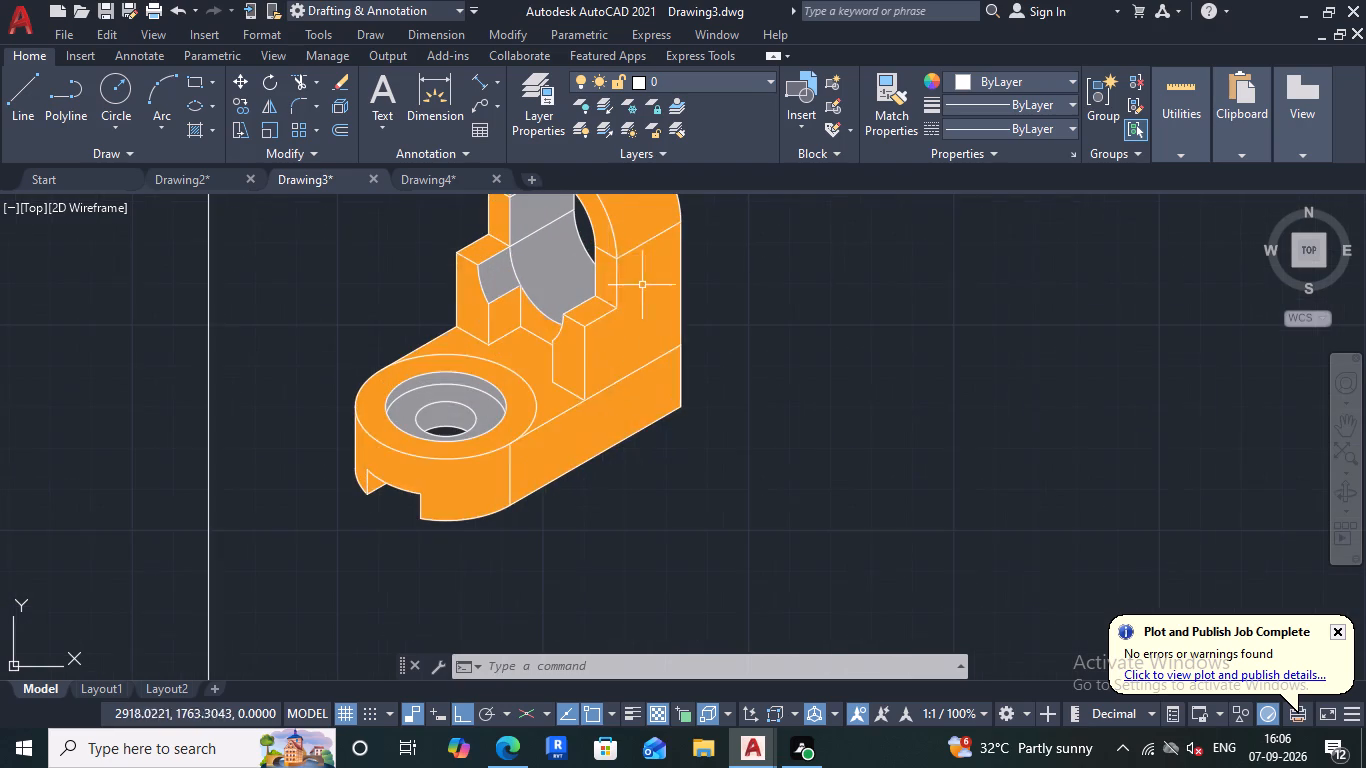
pyautogui.scroll(-2, 616, 342)
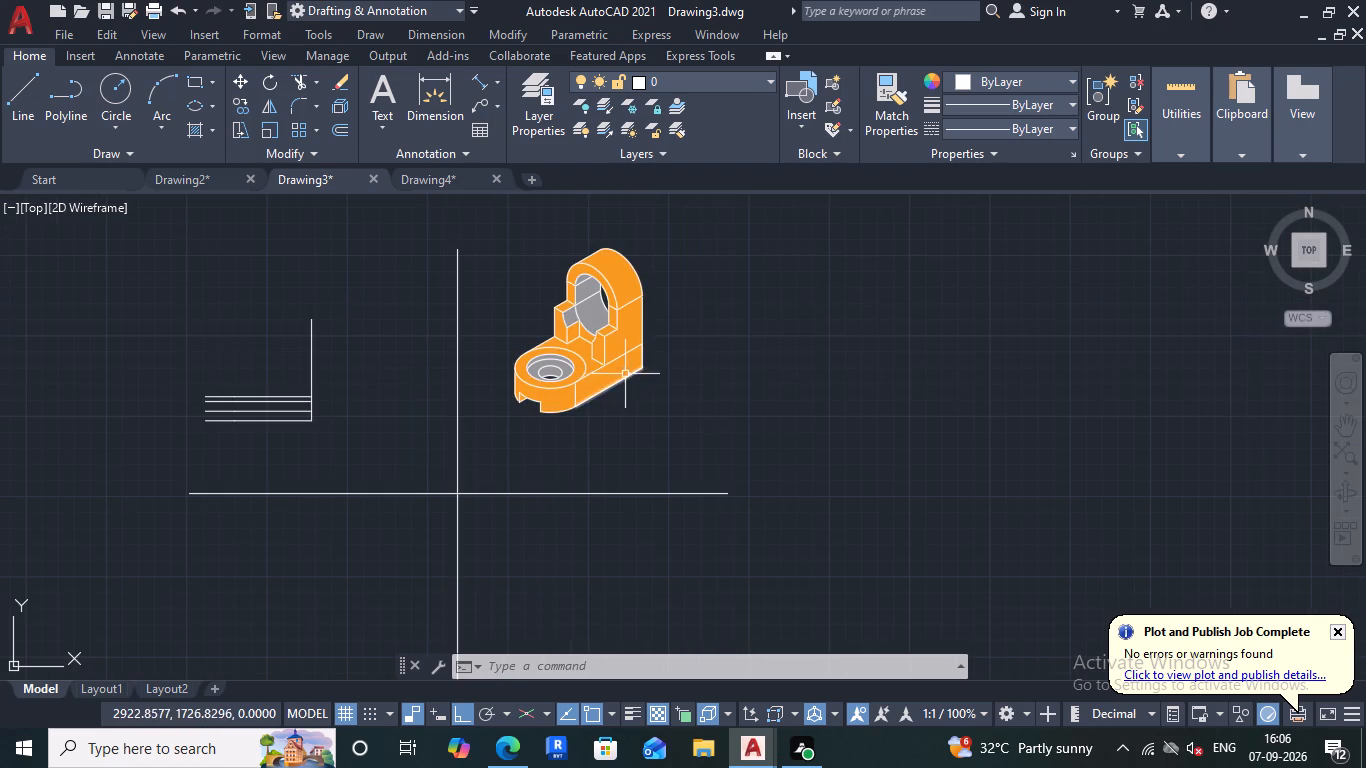
pyautogui.scroll(1, 619, 360)
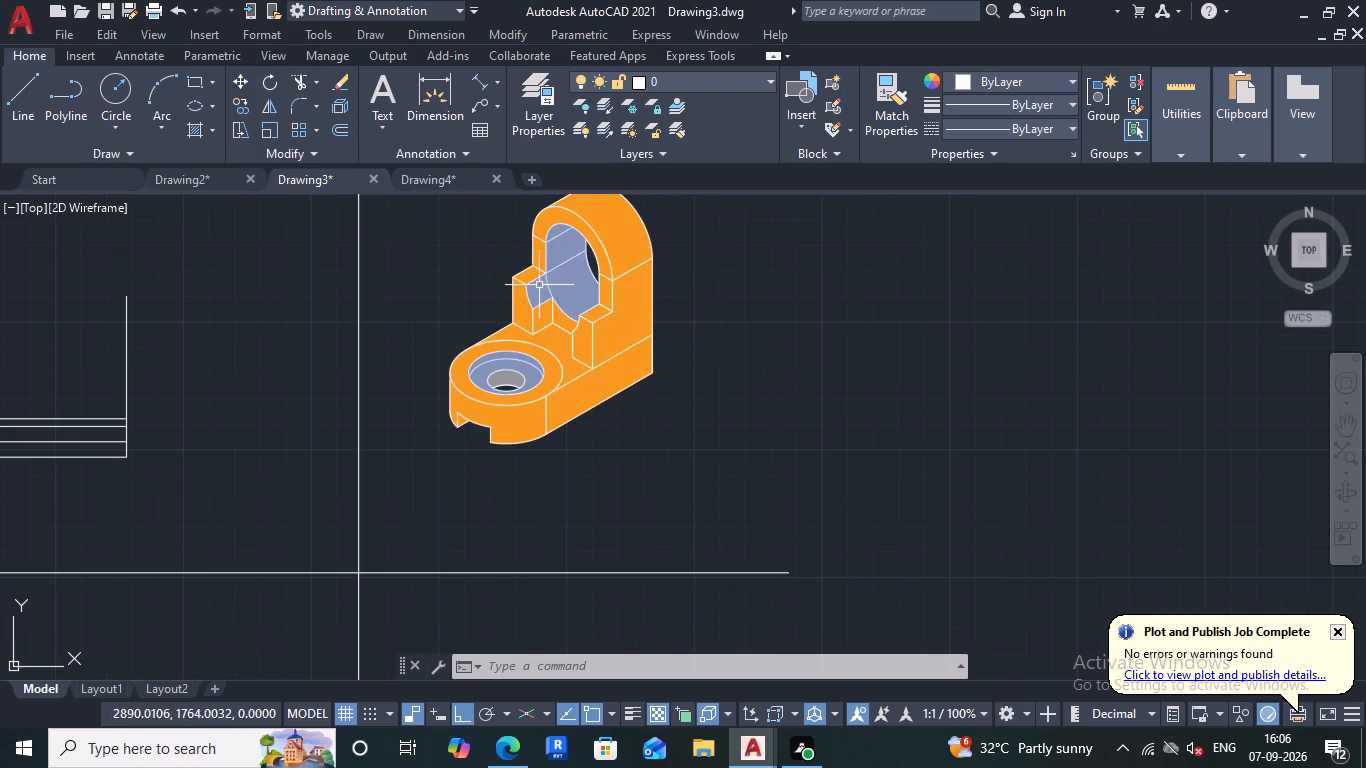
pyautogui.scroll(2, 539, 284)
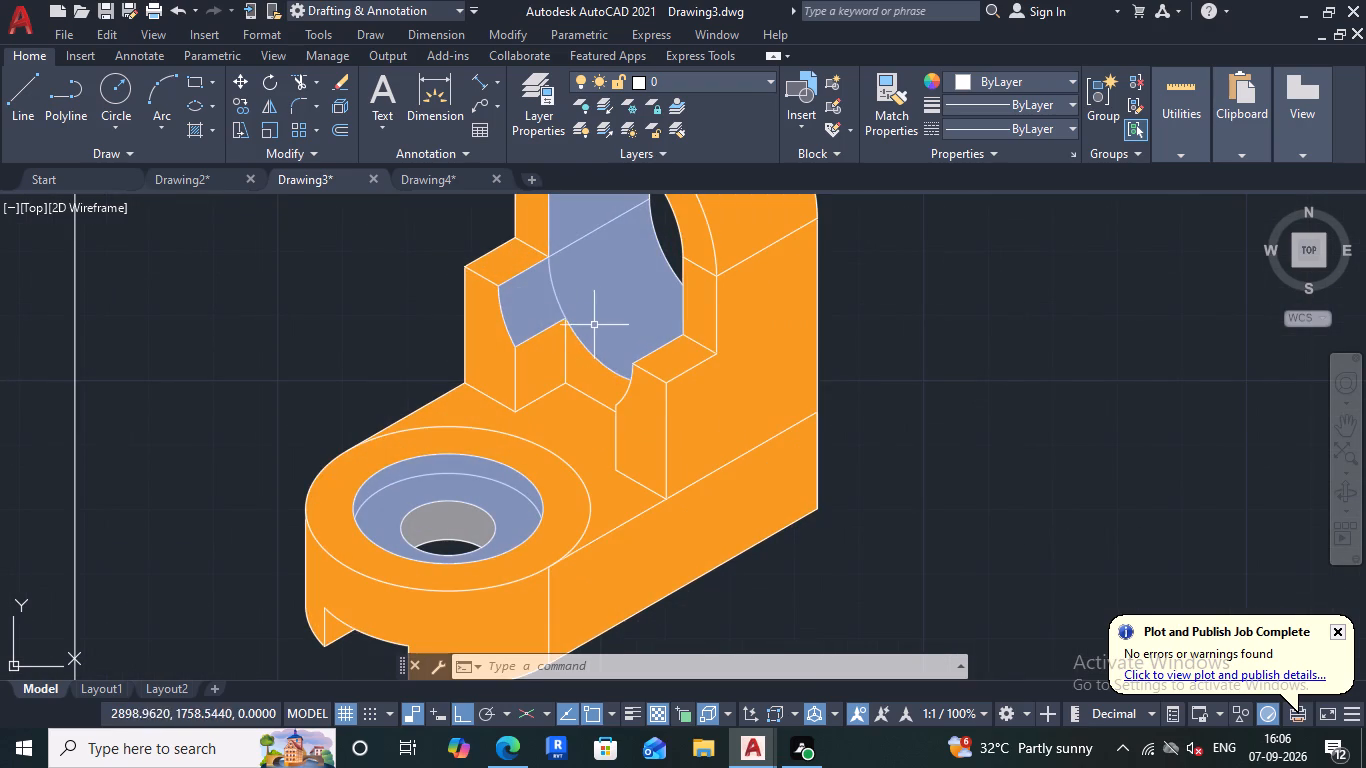
pyautogui.scroll(-2, 713, 366)
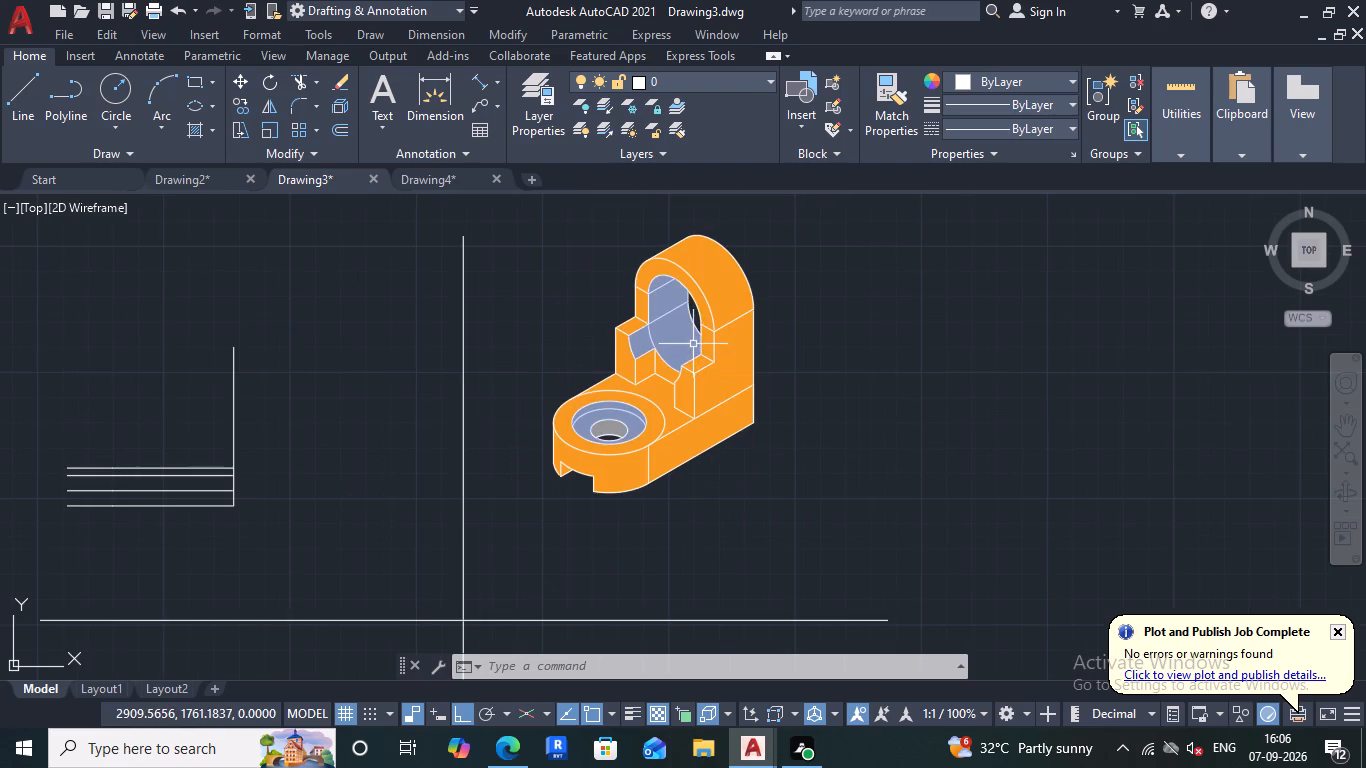
pyautogui.scroll(1, 693, 344)
pyautogui.scroll(-1, 693, 344)
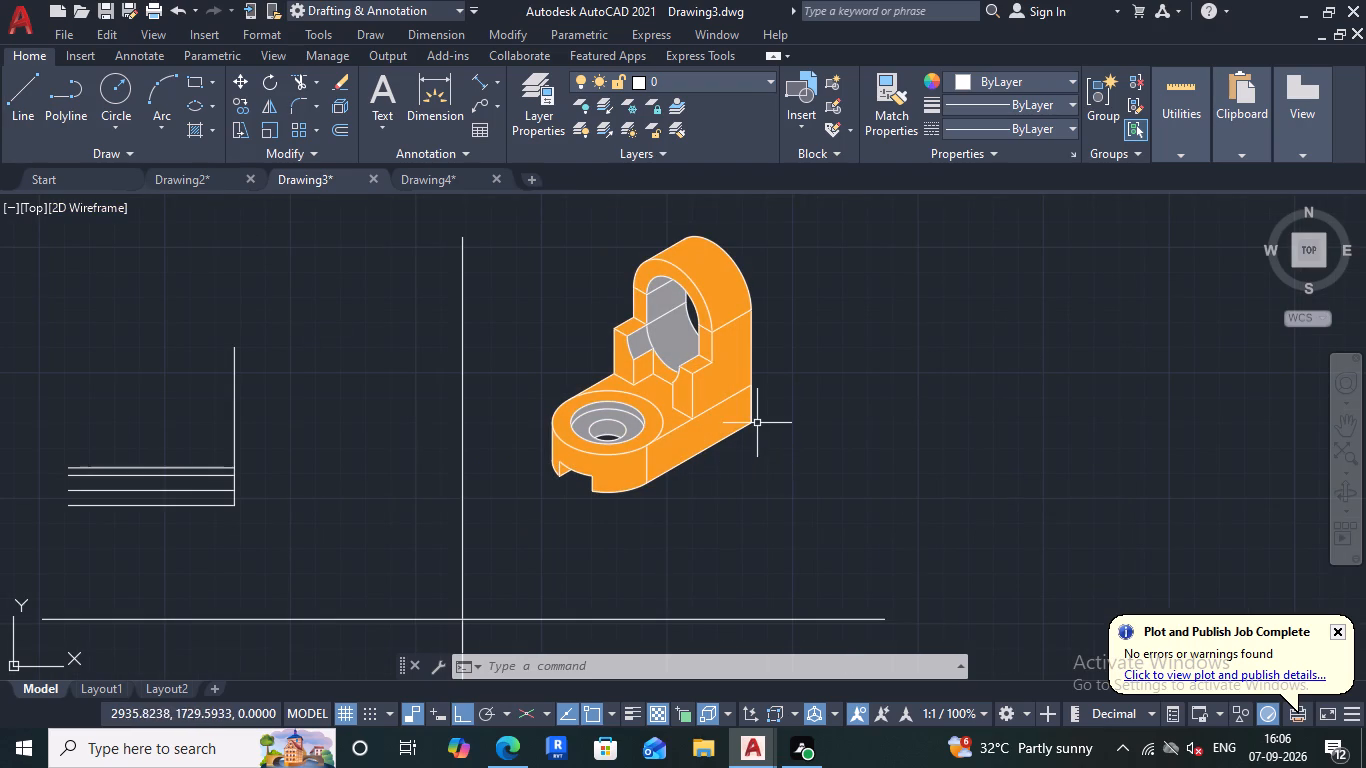
pyautogui.scroll(2, 754, 422)
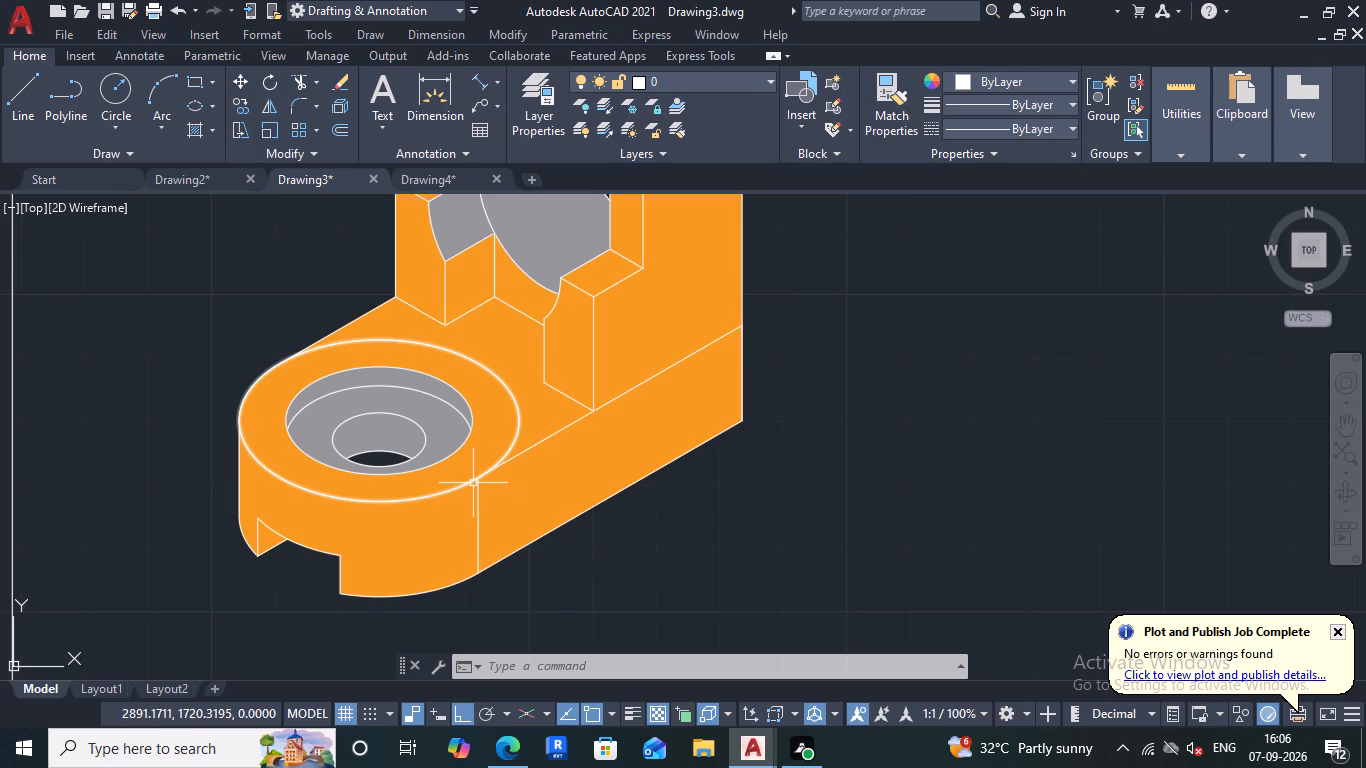
pyautogui.scroll(-3, 473, 483)
pyautogui.scroll(3, 498, 373)
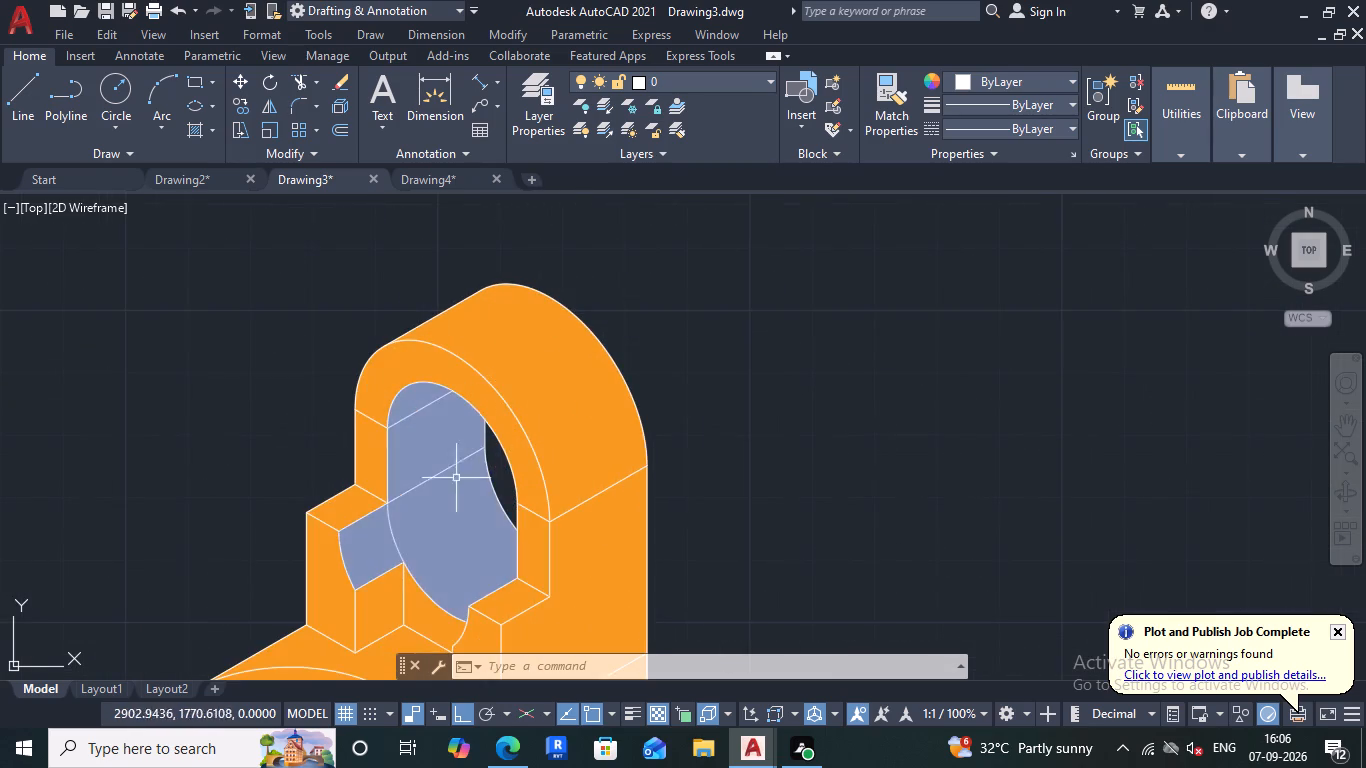
pyautogui.scroll(-3, 502, 391)
pyautogui.scroll(3, 461, 499)
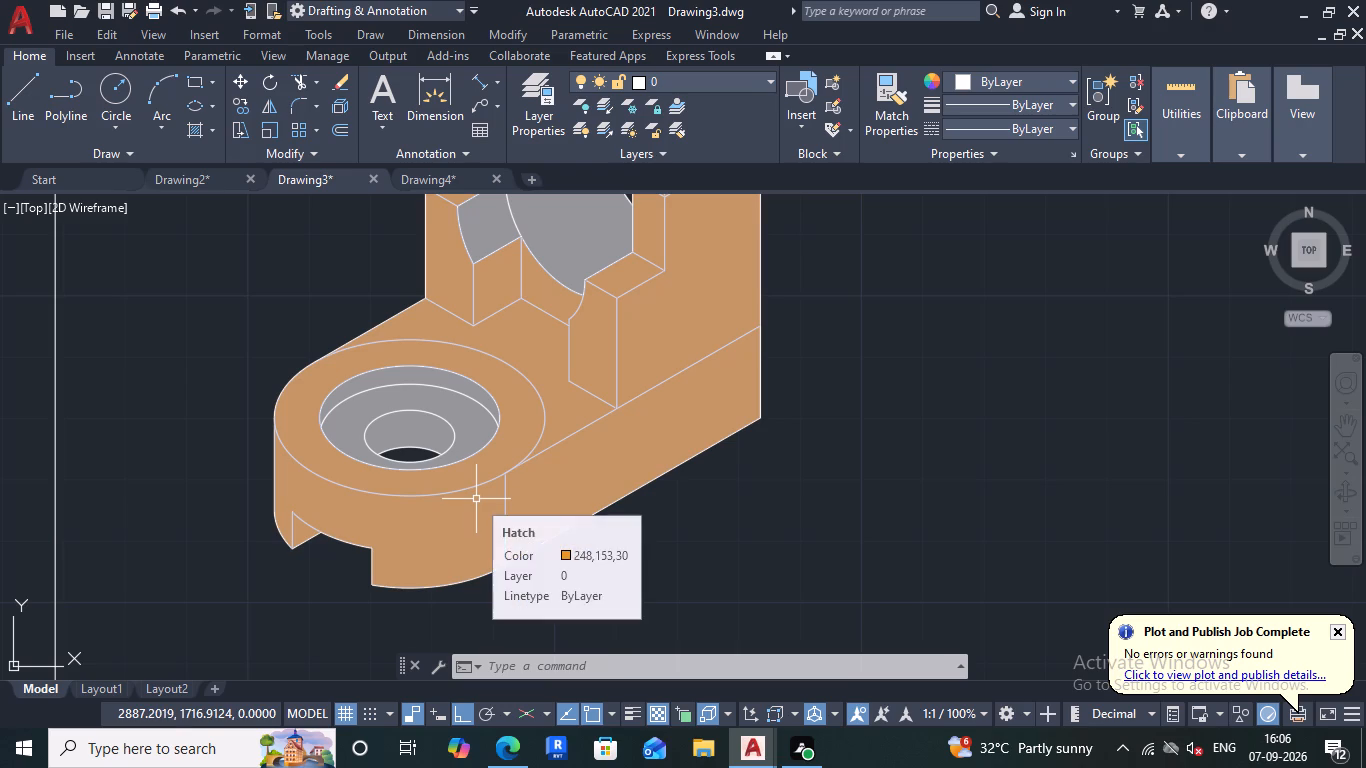
pyautogui.scroll(-1, 476, 497)
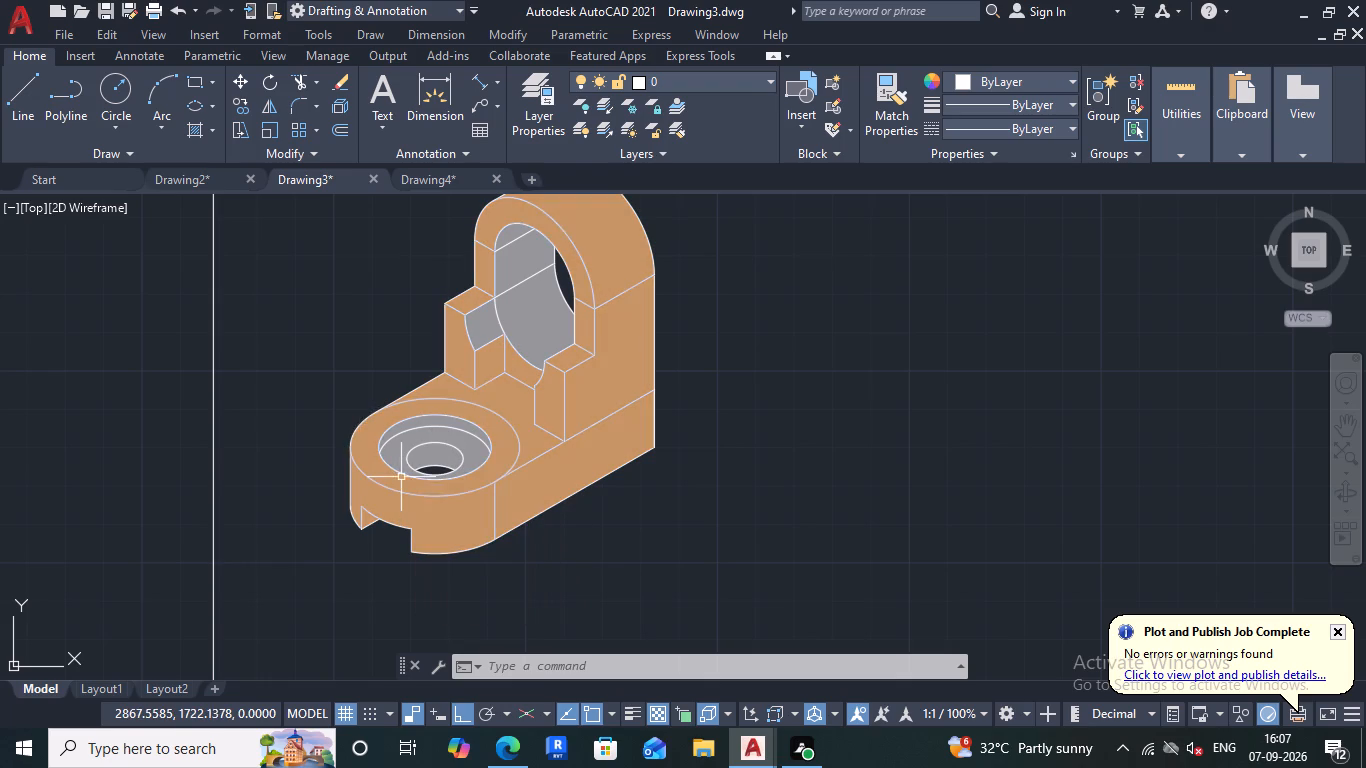
# Inspect the properties of the two ellipses forming the small inner hole of the bracket's rounded base.
pyautogui.scroll(2, 420, 465)
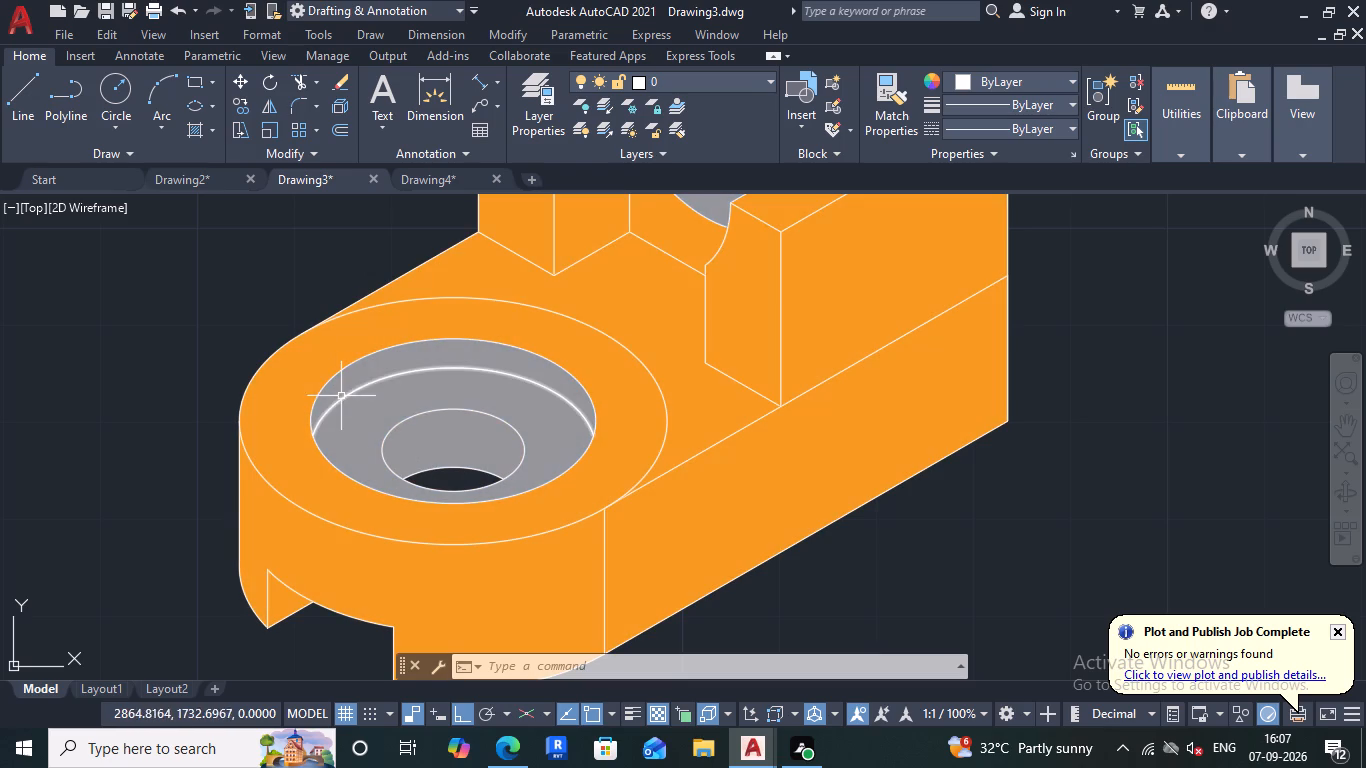
pyautogui.click(397, 373)
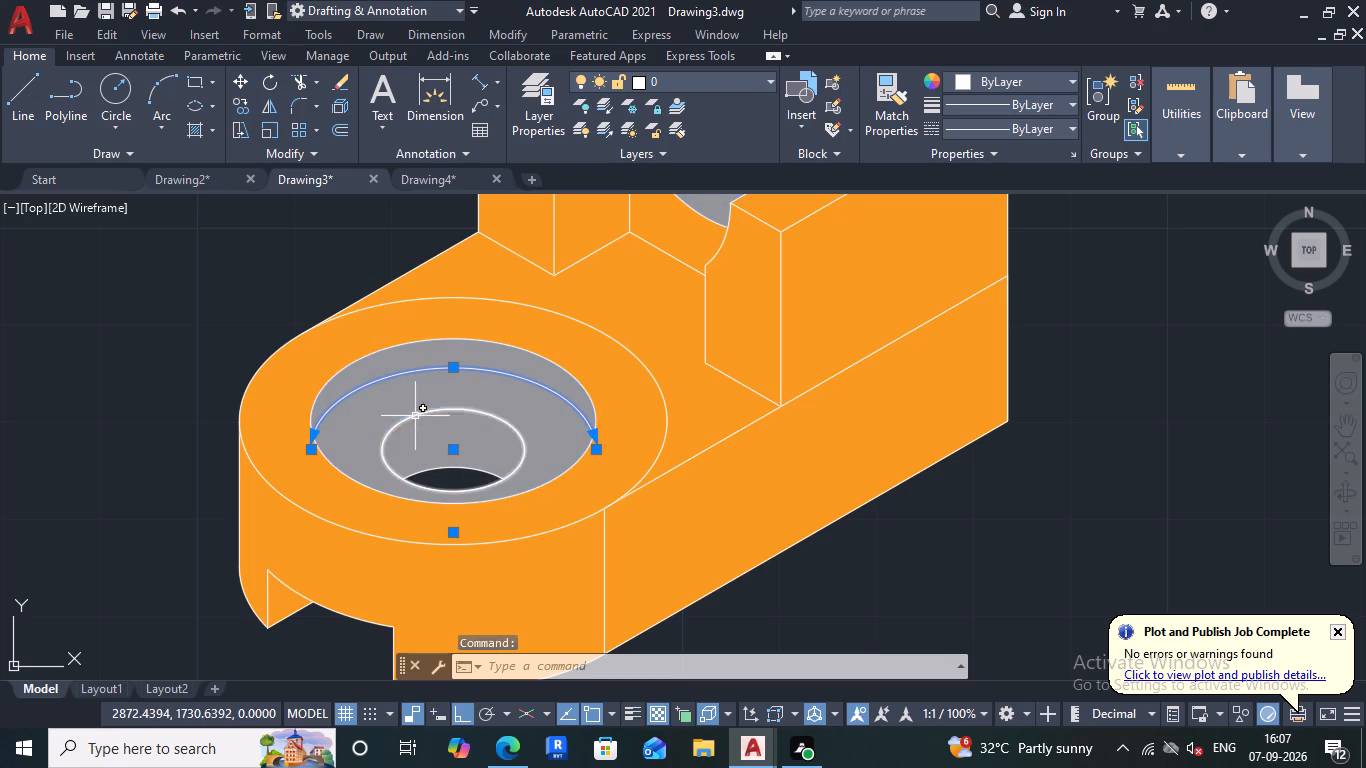
pyautogui.click(416, 417)
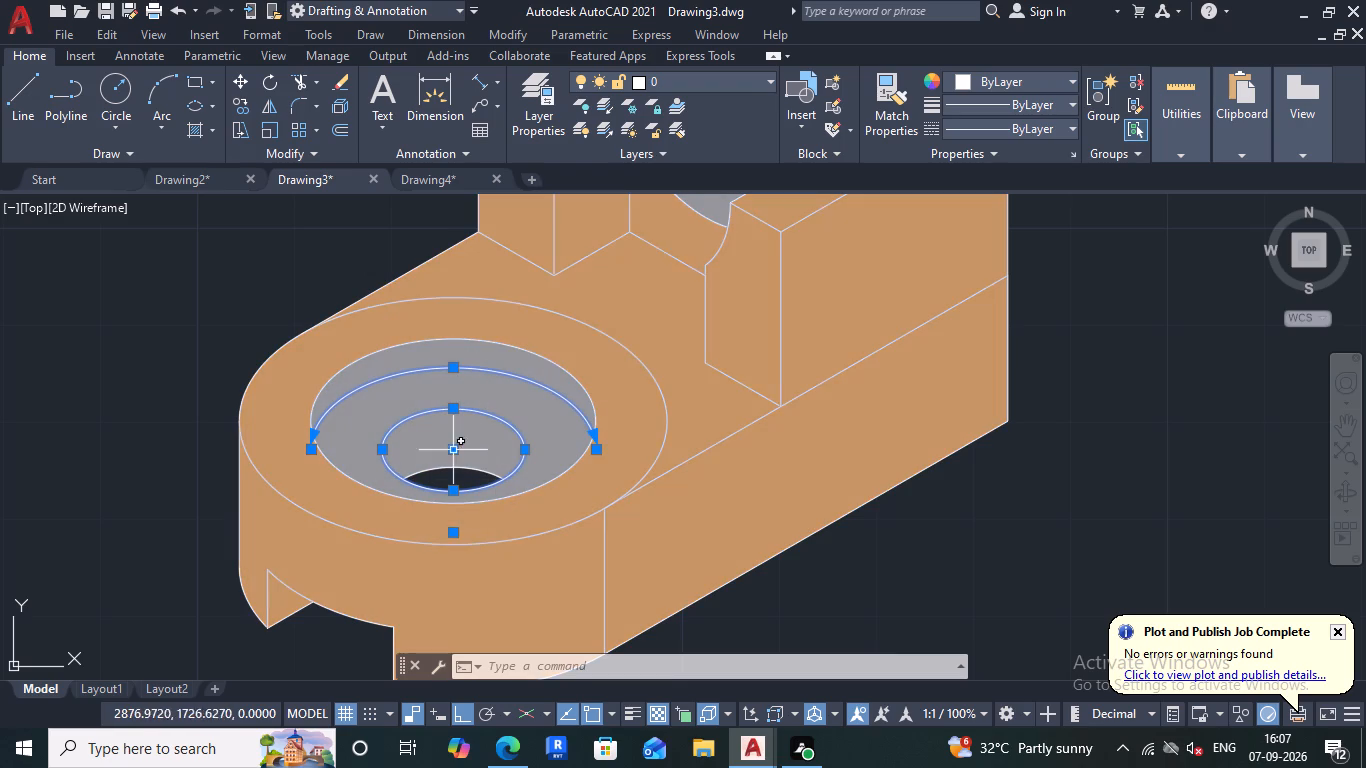
pyautogui.press('Escape')
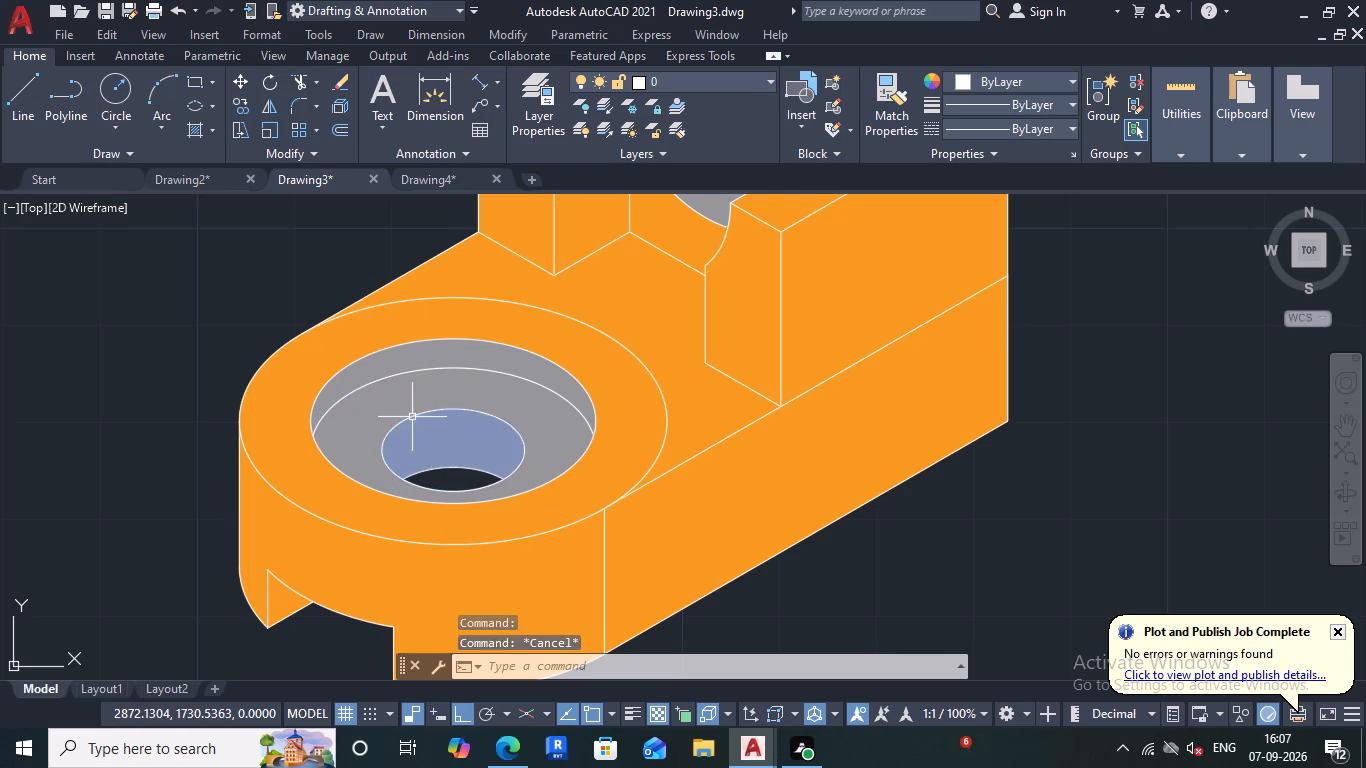
pyautogui.click(412, 417)
pyautogui.doubleClick(448, 466)
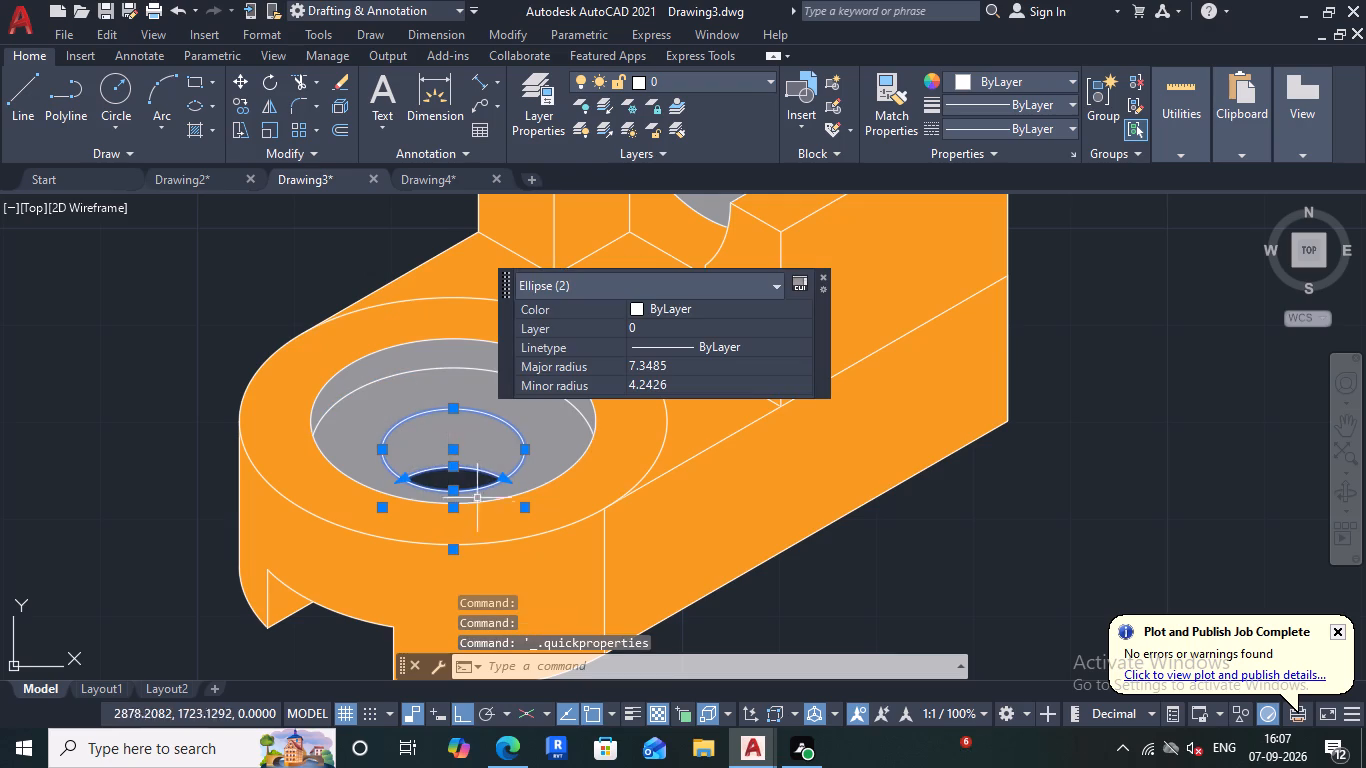
# Examine the isometric bracket's rounded base, especially where the outer top ellipse meets the straight side edge.
pyautogui.press('Escape')
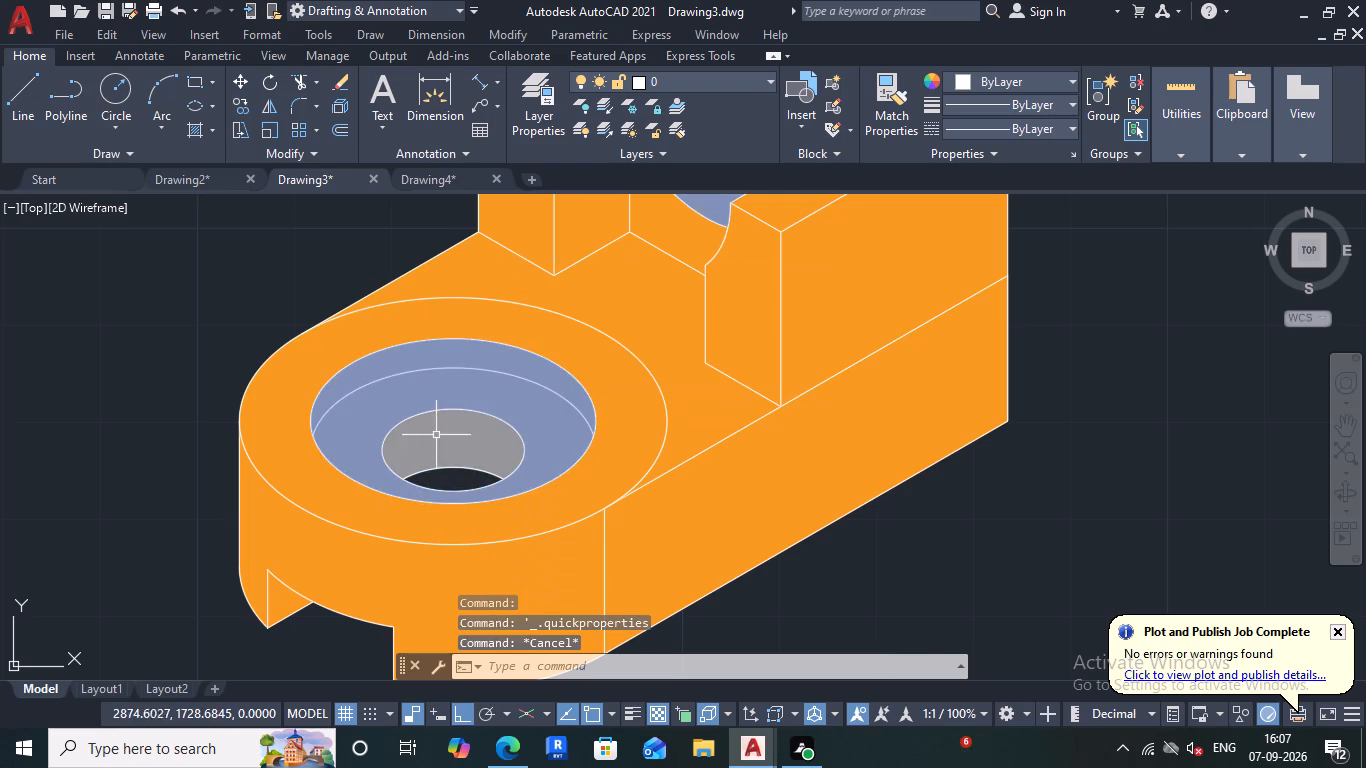
pyautogui.scroll(1, 452, 435)
pyautogui.scroll(-2, 452, 435)
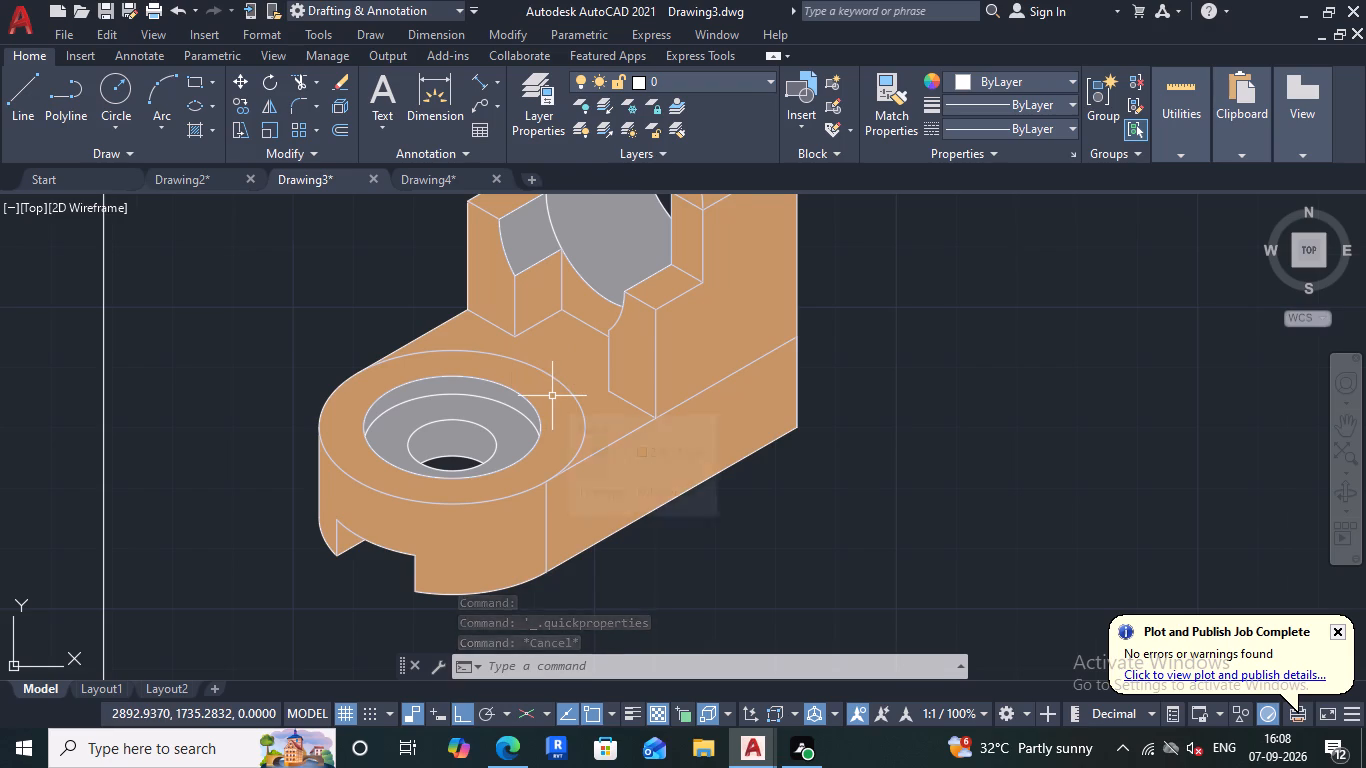
pyautogui.scroll(1, 552, 396)
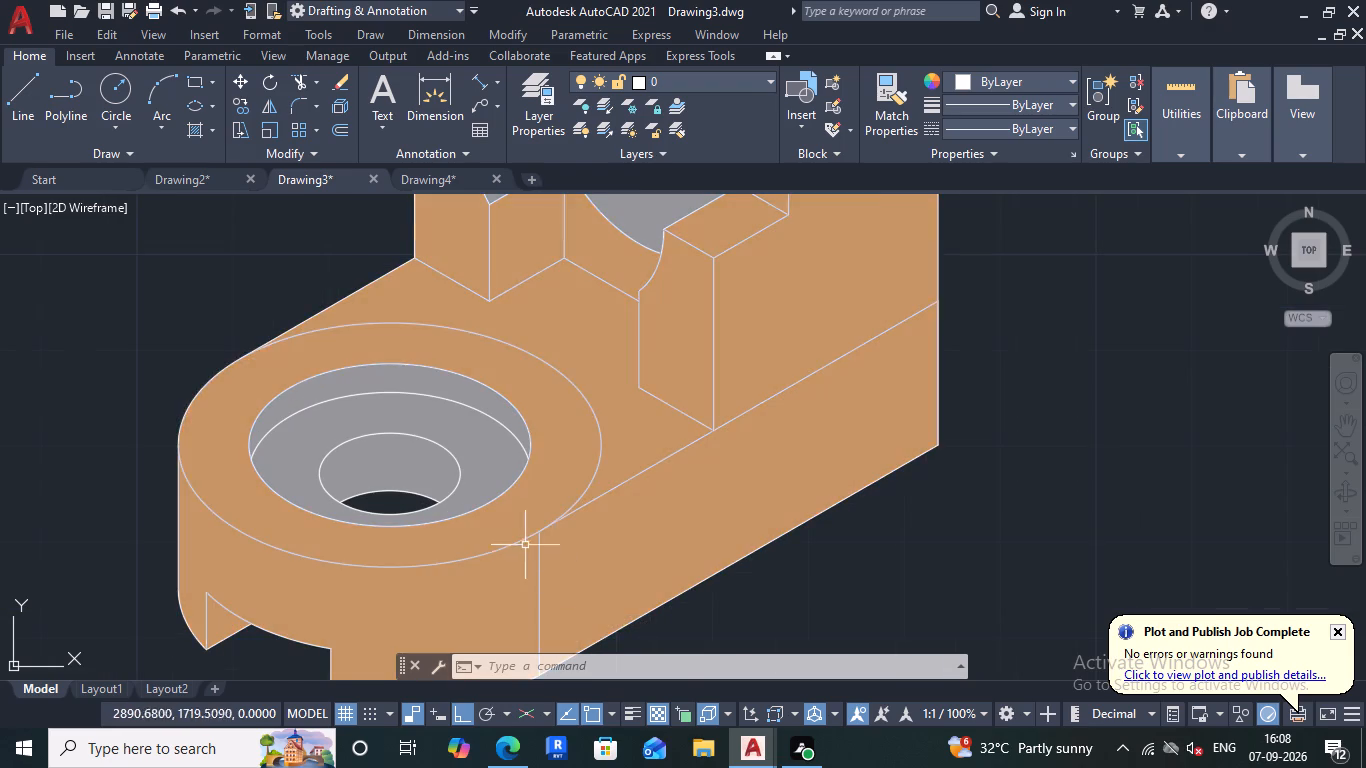
pyautogui.scroll(7, 523, 540)
pyautogui.scroll(3, 635, 459)
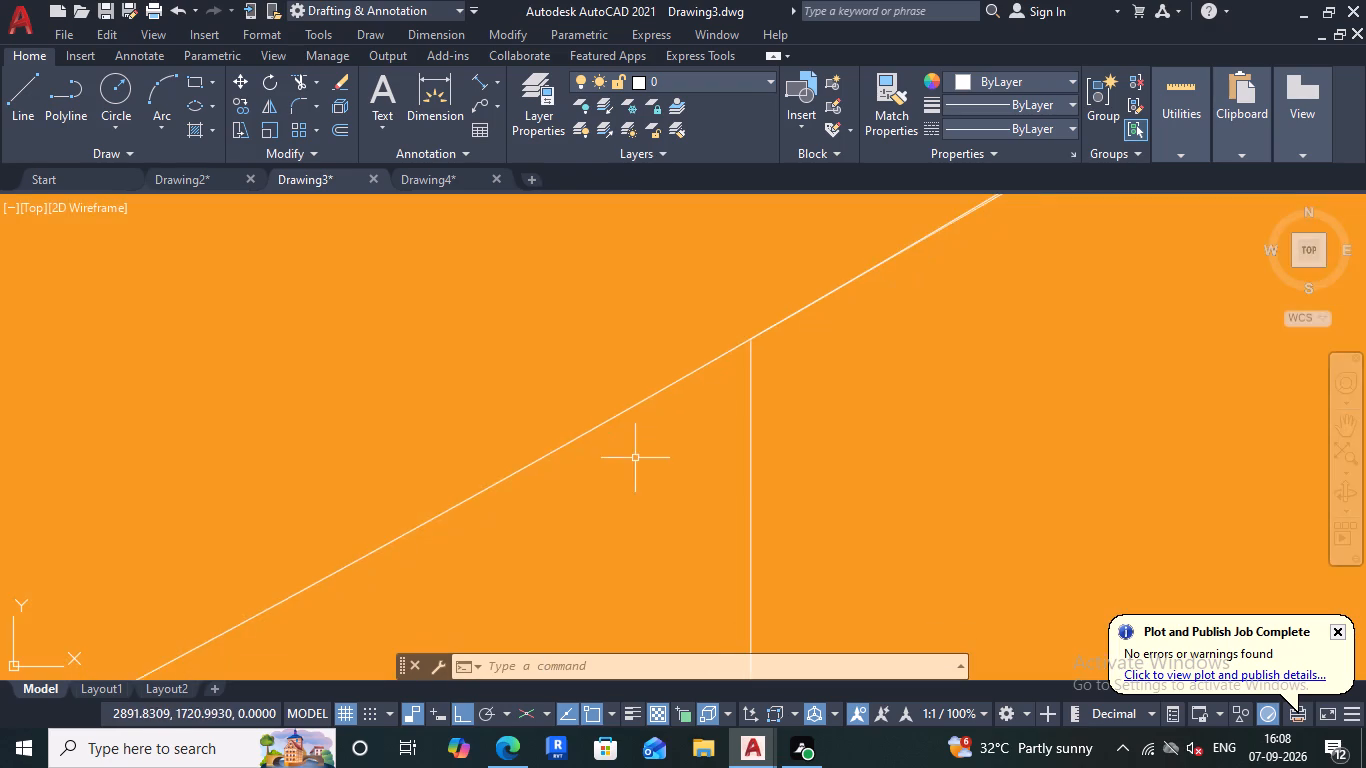
pyautogui.scroll(3, 739, 345)
pyautogui.scroll(-5, 753, 338)
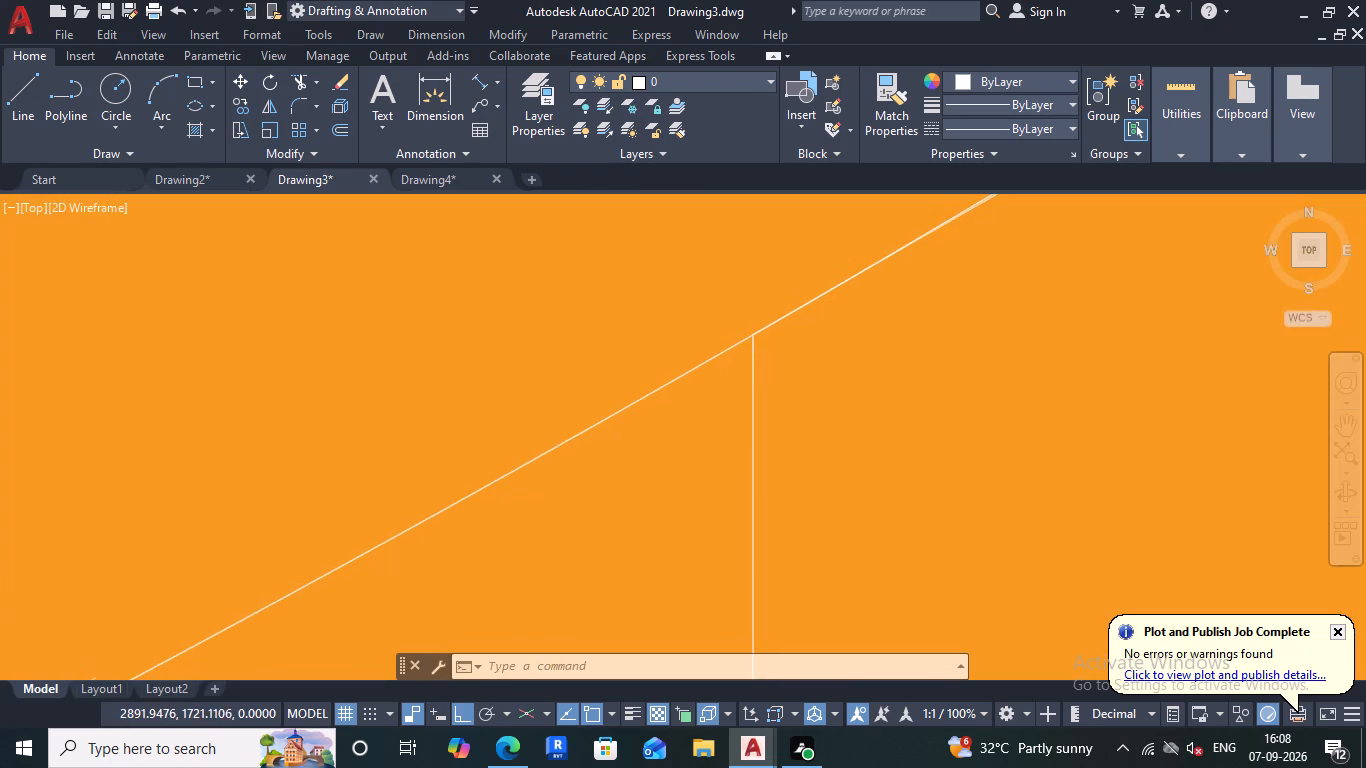
pyautogui.scroll(-5, 753, 338)
pyautogui.scroll(1, 753, 339)
pyautogui.scroll(-8, 753, 339)
pyautogui.scroll(4, 748, 317)
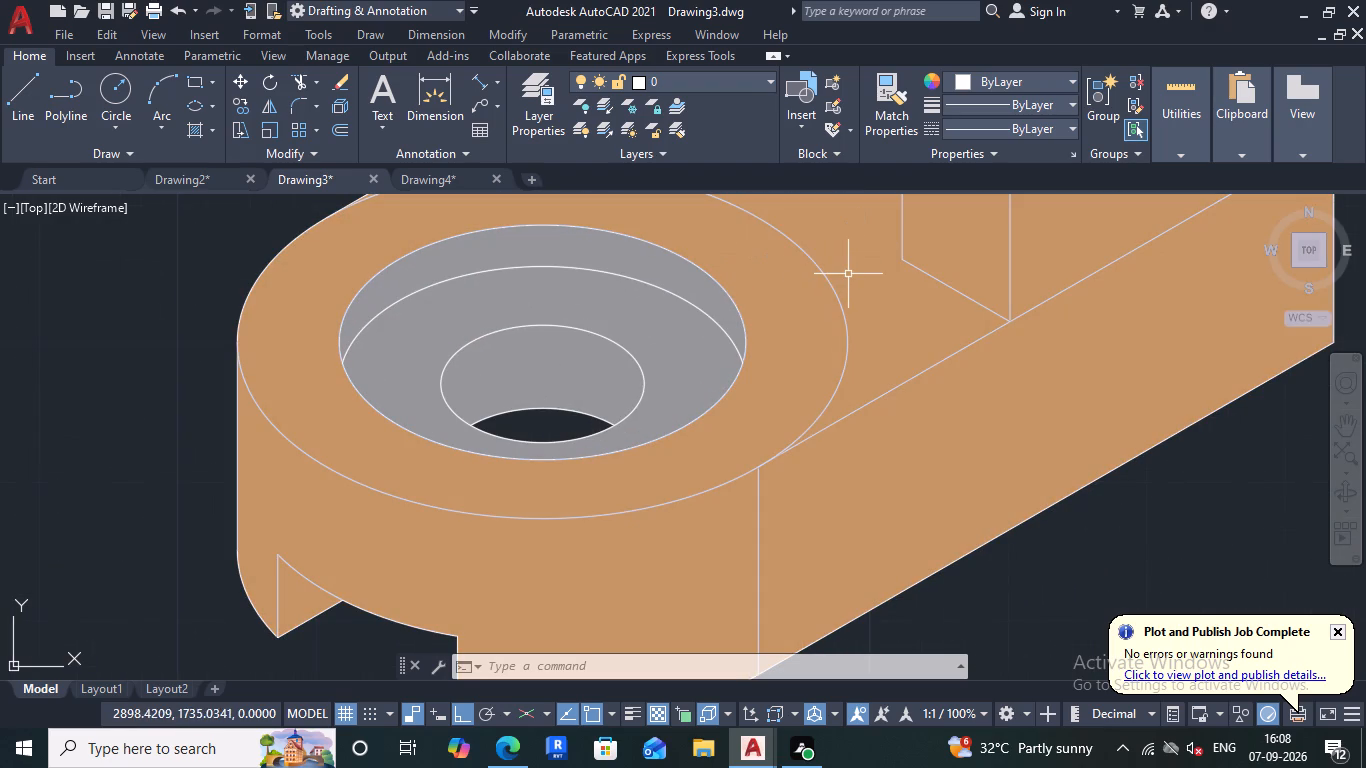
pyautogui.press('Escape')
pyautogui.press('Escape')
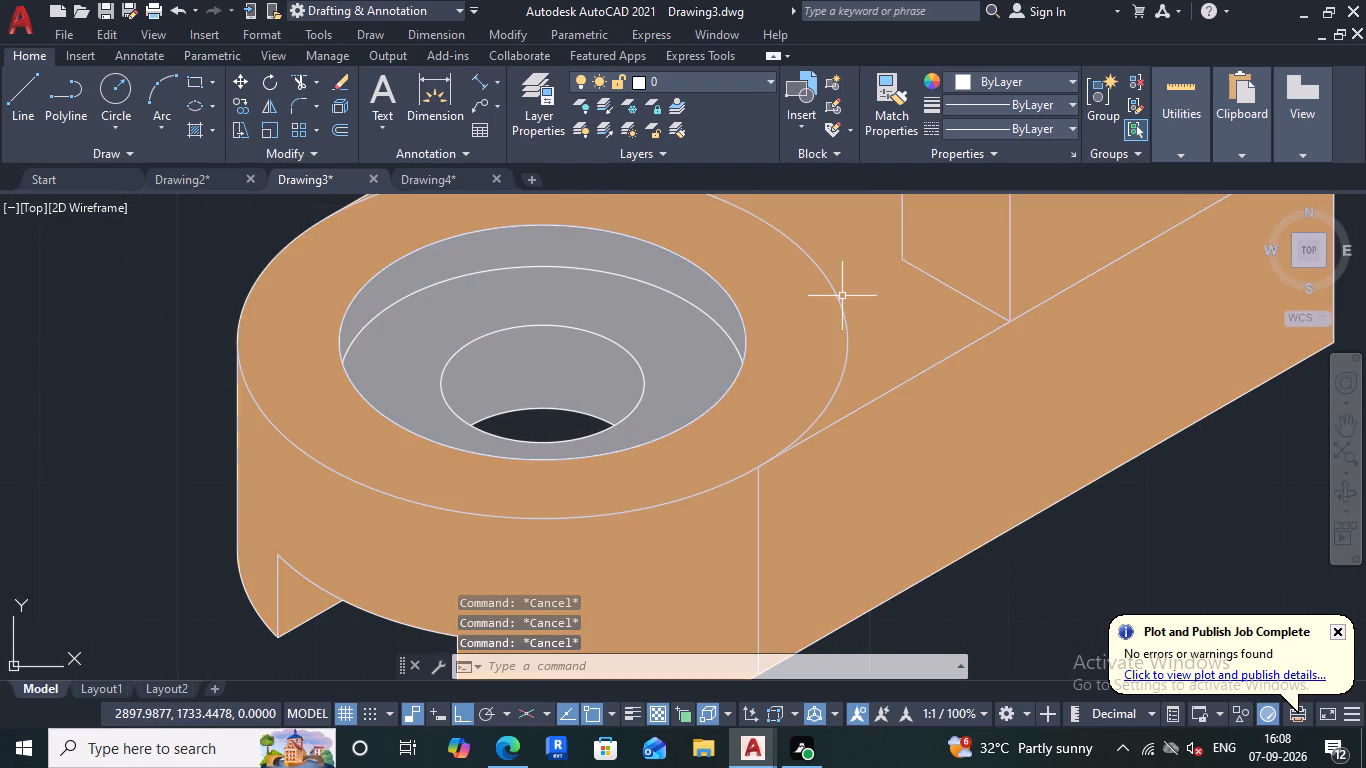
# Trim away the inner part of the outer top ellipse where it crosses the flat top face of the isometric bracket's base.
pyautogui.click(842, 301)
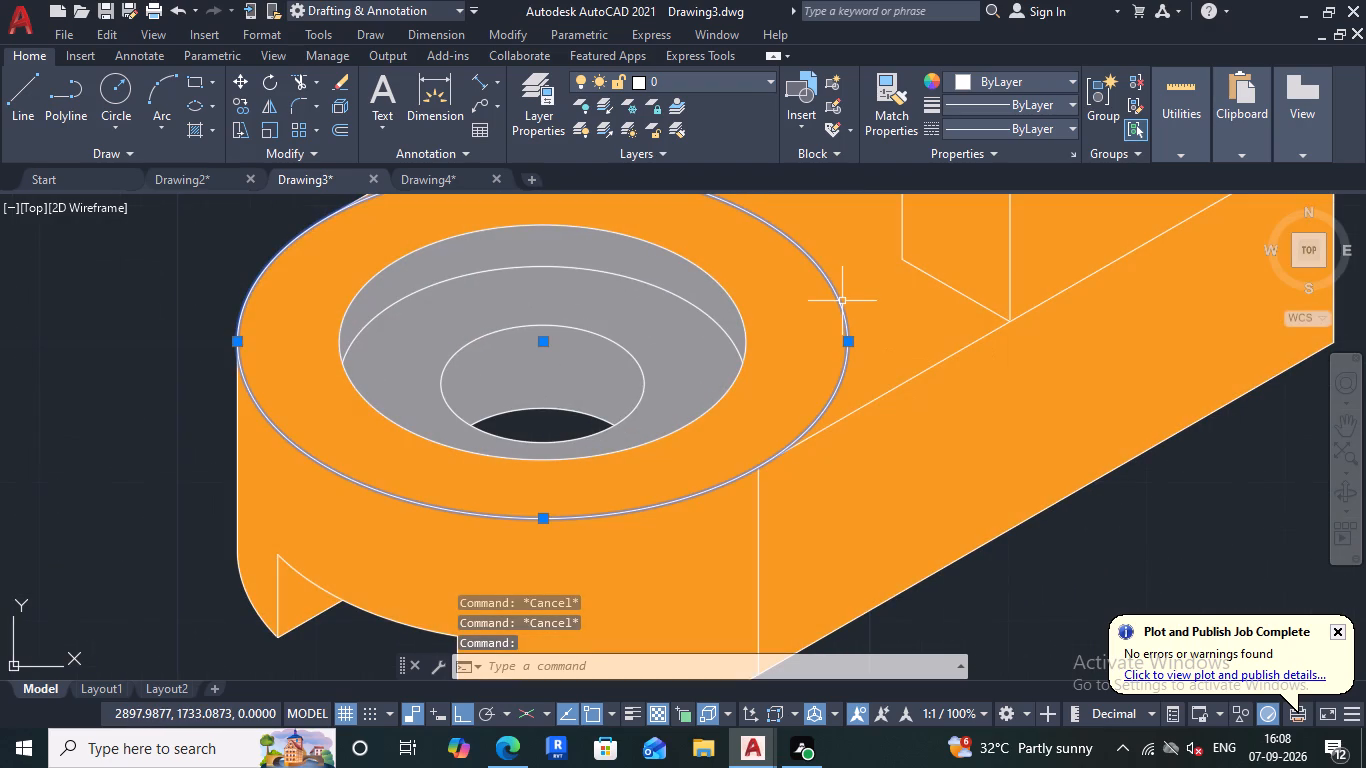
pyautogui.press('Escape')
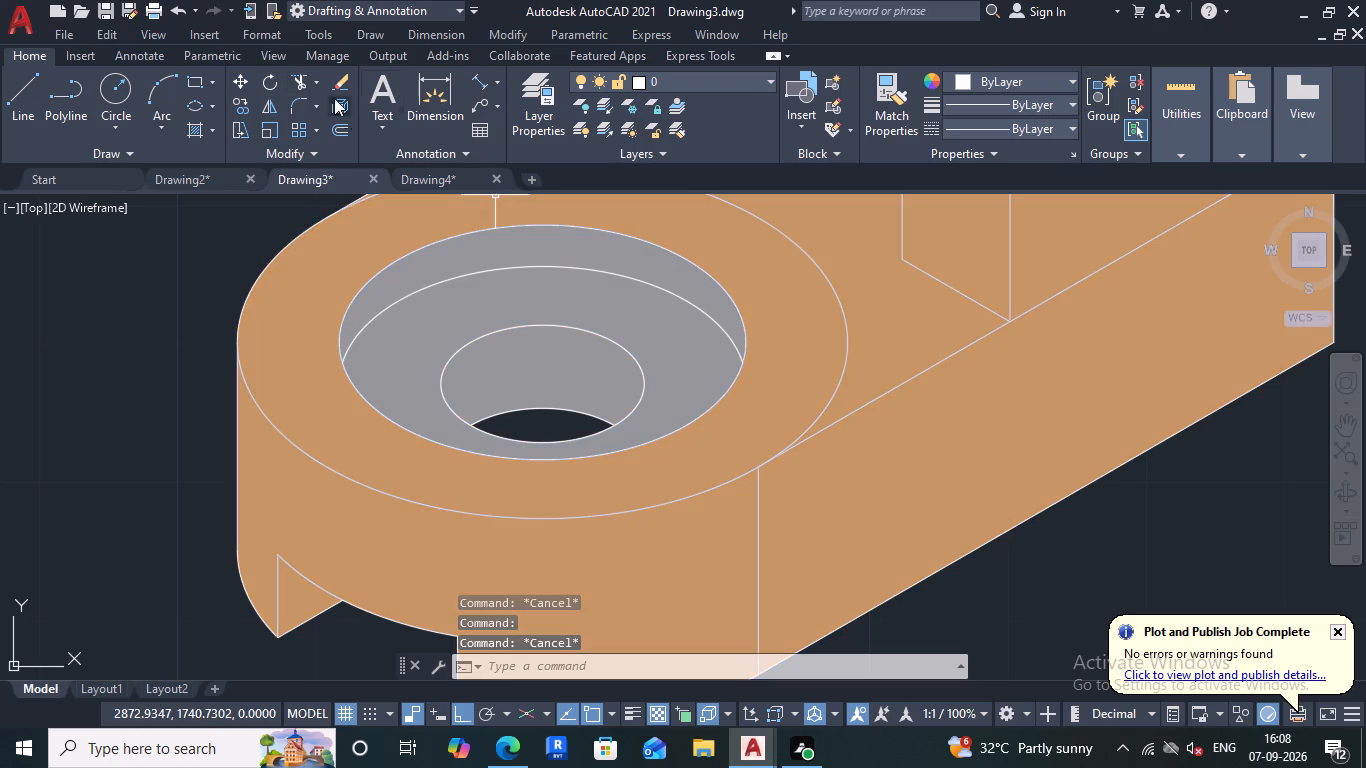
pyautogui.click(298, 76)
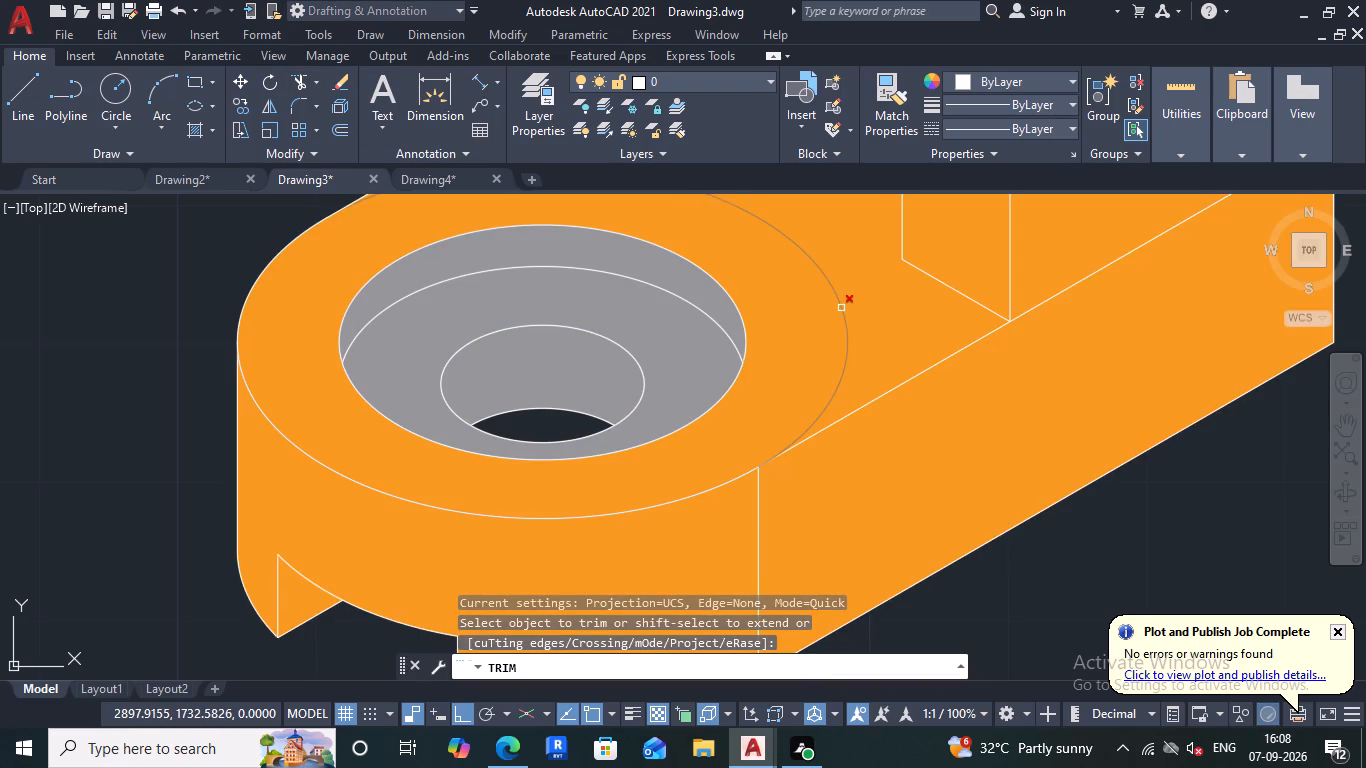
pyautogui.scroll(-1, 841, 308)
pyautogui.click(841, 308)
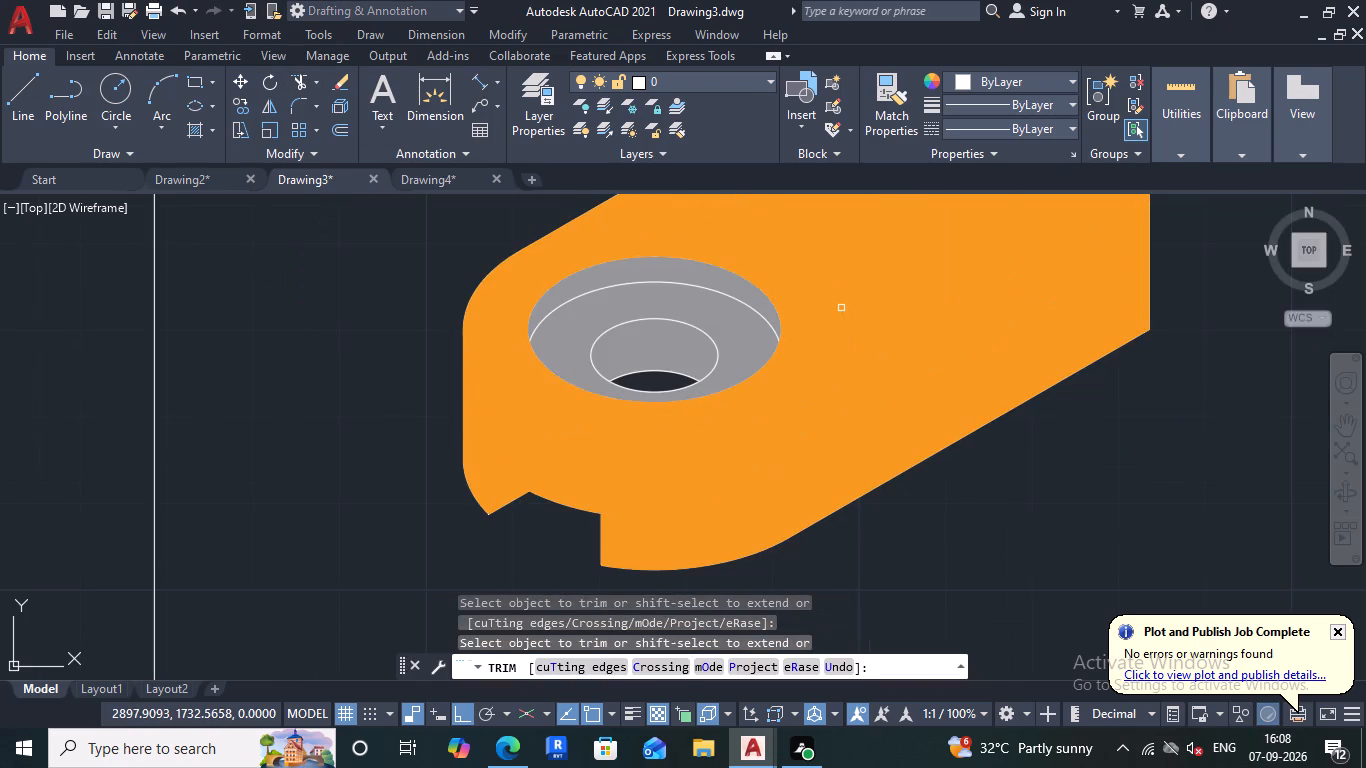
pyautogui.scroll(-3, 859, 411)
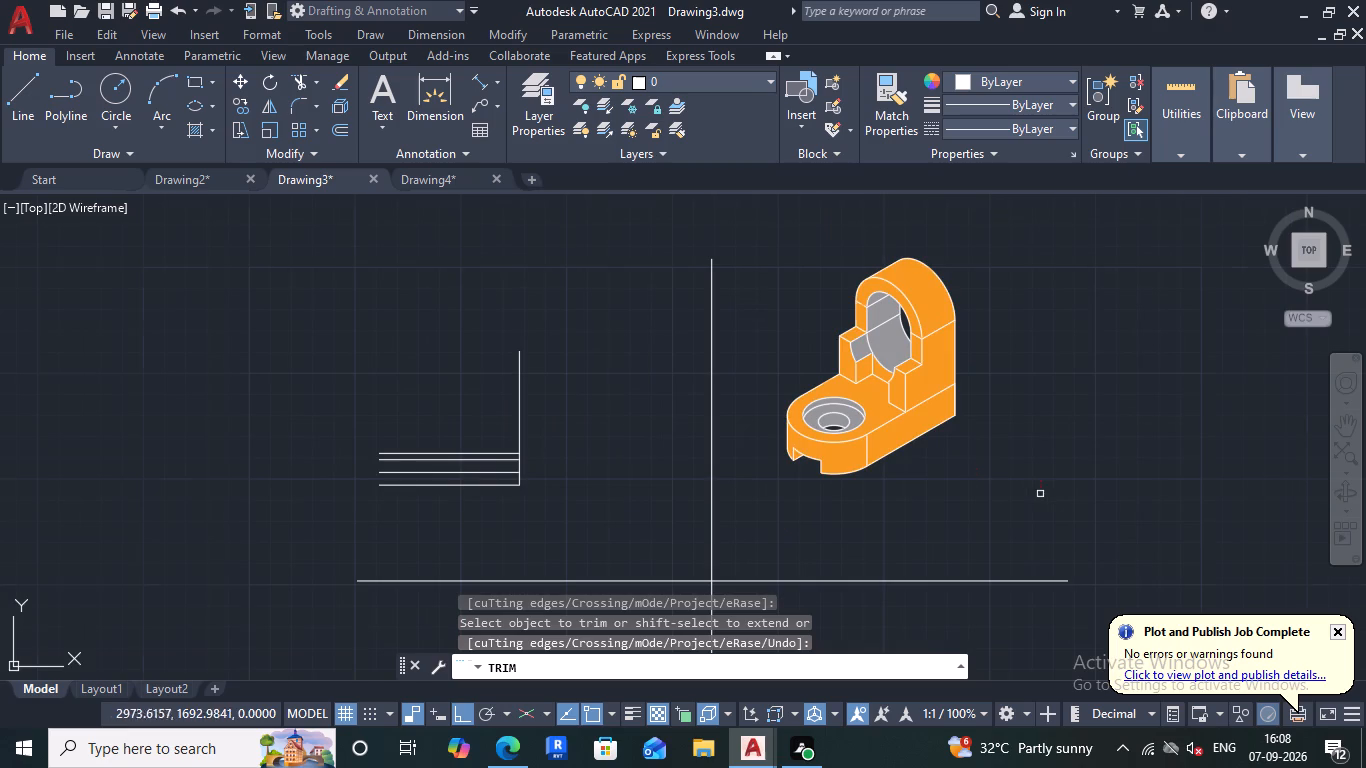
pyautogui.scroll(1, 1013, 478)
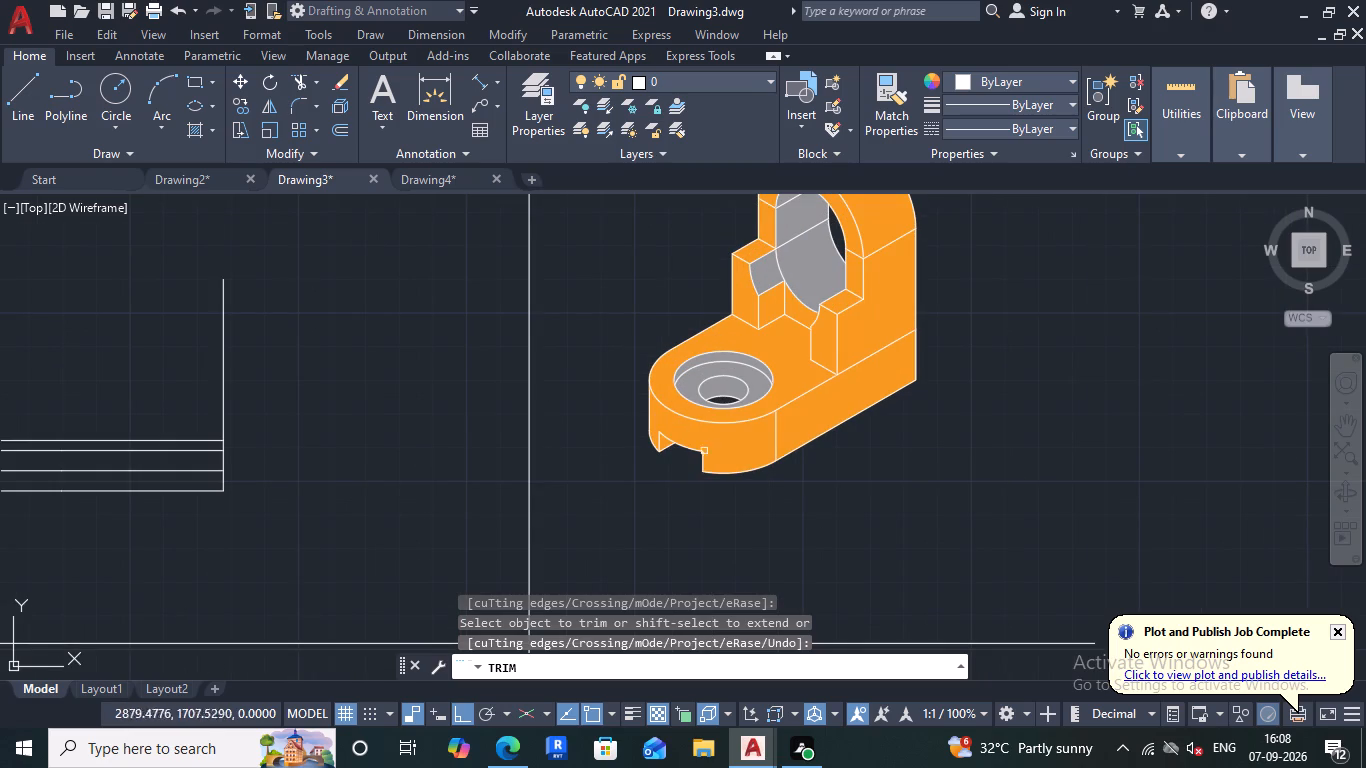
pyautogui.scroll(2, 596, 346)
pyautogui.scroll(-1, 609, 339)
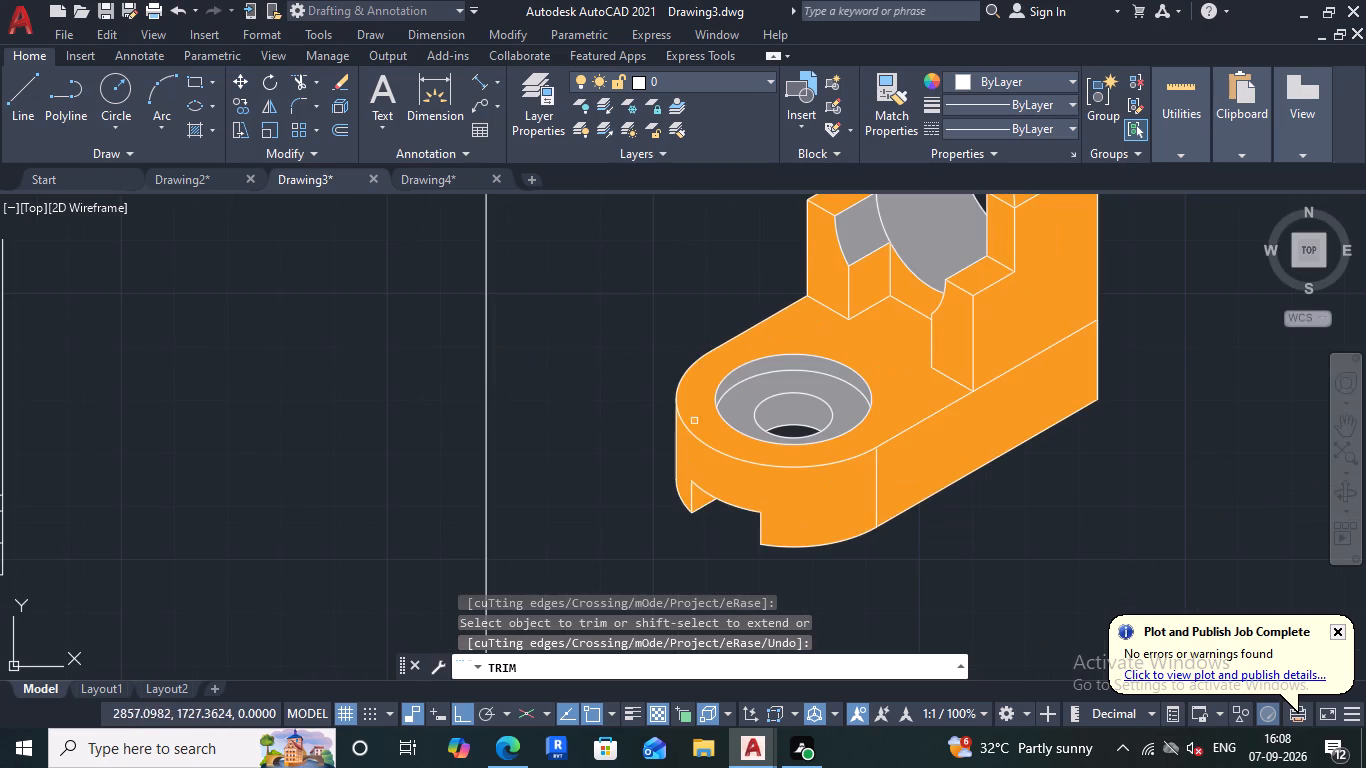
pyautogui.scroll(-1, 733, 536)
pyautogui.scroll(1, 838, 550)
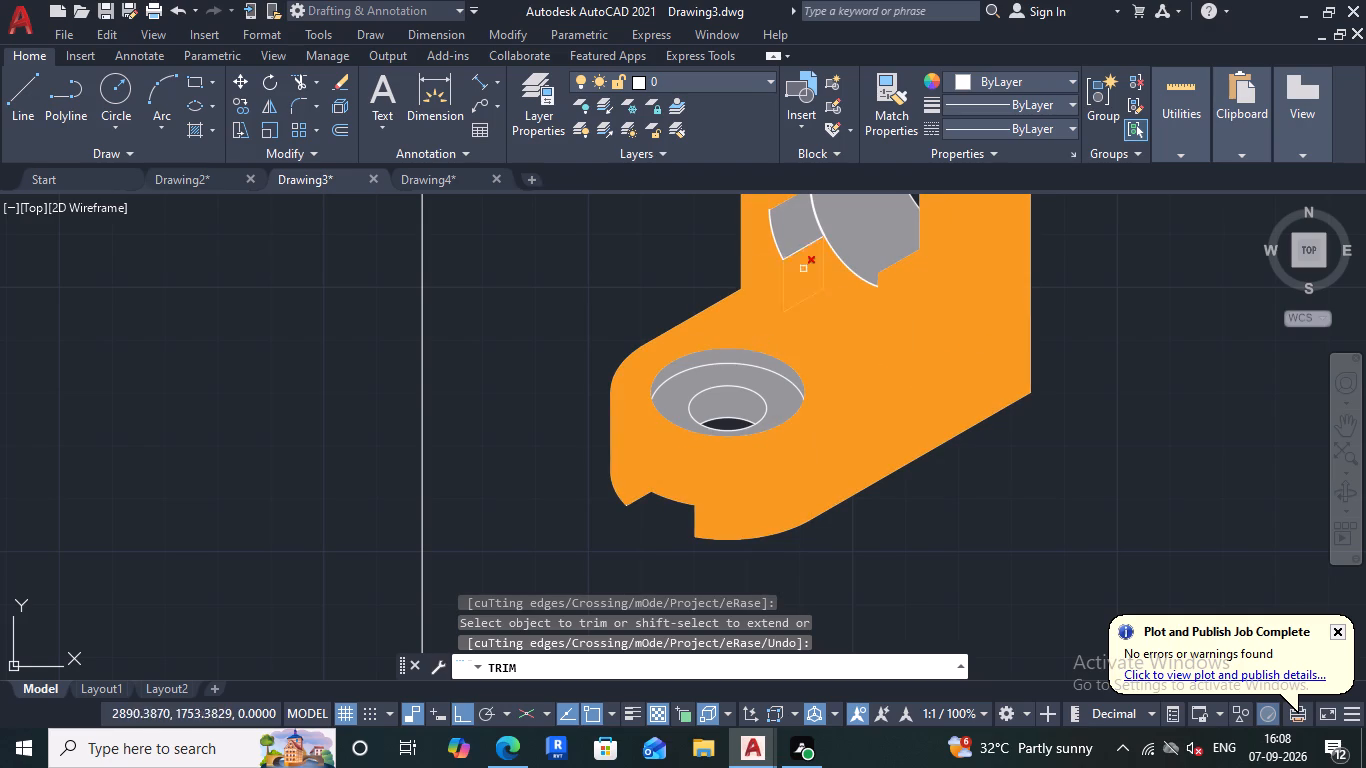
pyautogui.press('Escape')
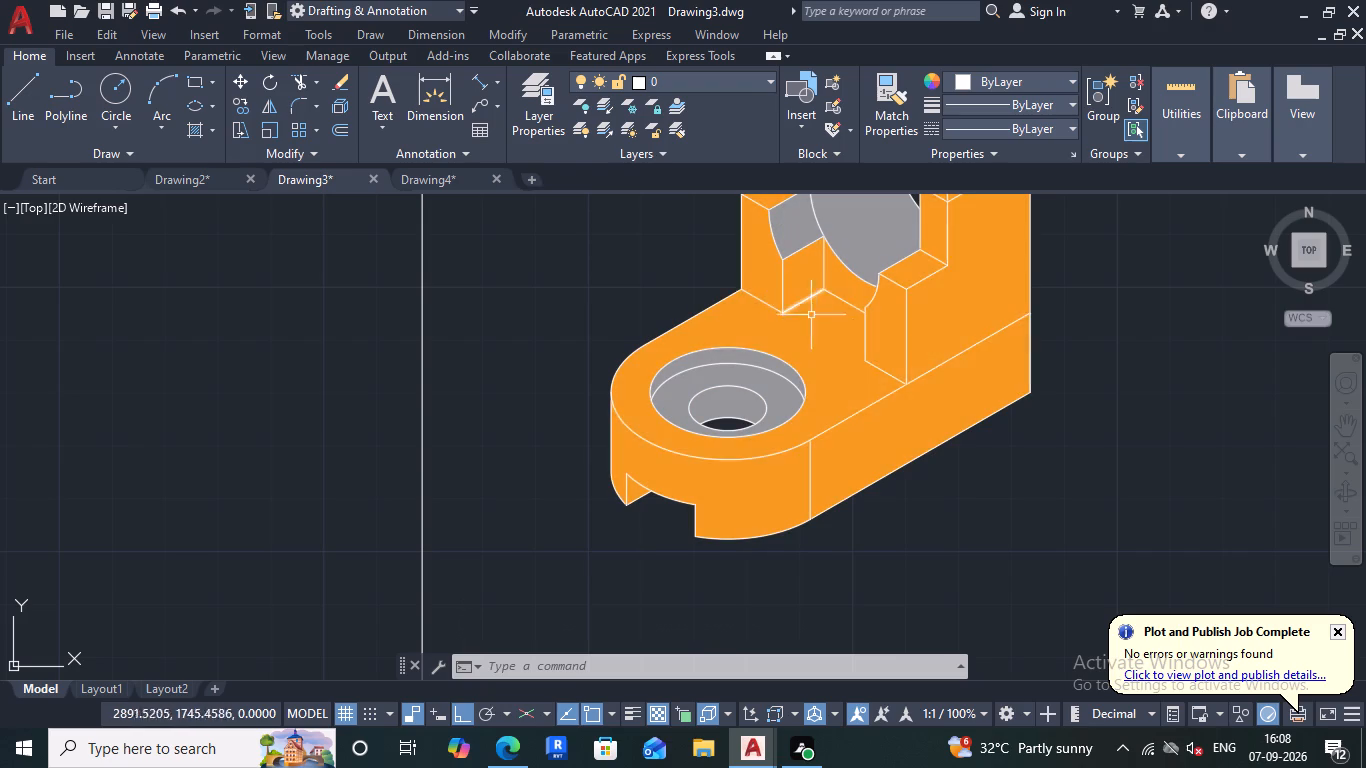
# Close the left end of the upper-left view with a vertical line from the bottom line to the uppermost horizontal line.
pyautogui.scroll(-1, 858, 385)
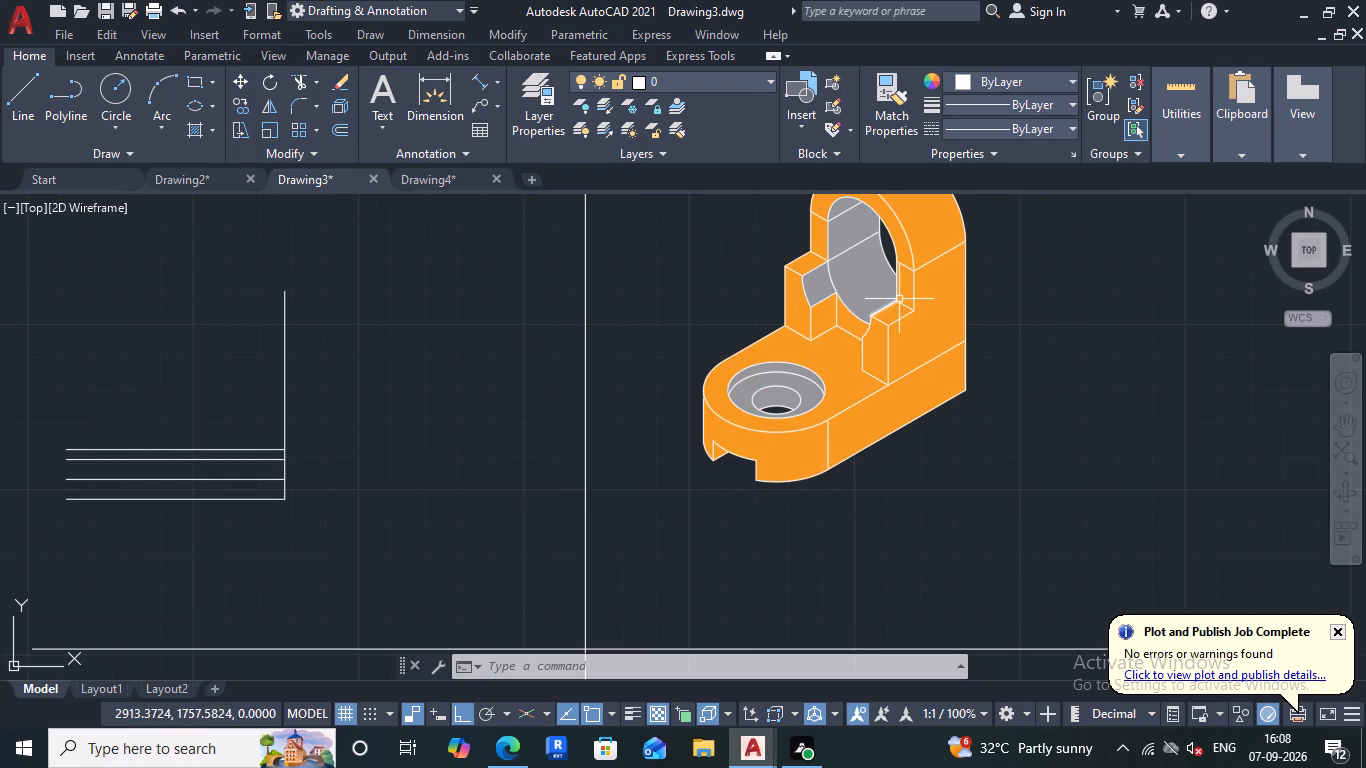
pyautogui.scroll(-1, 911, 315)
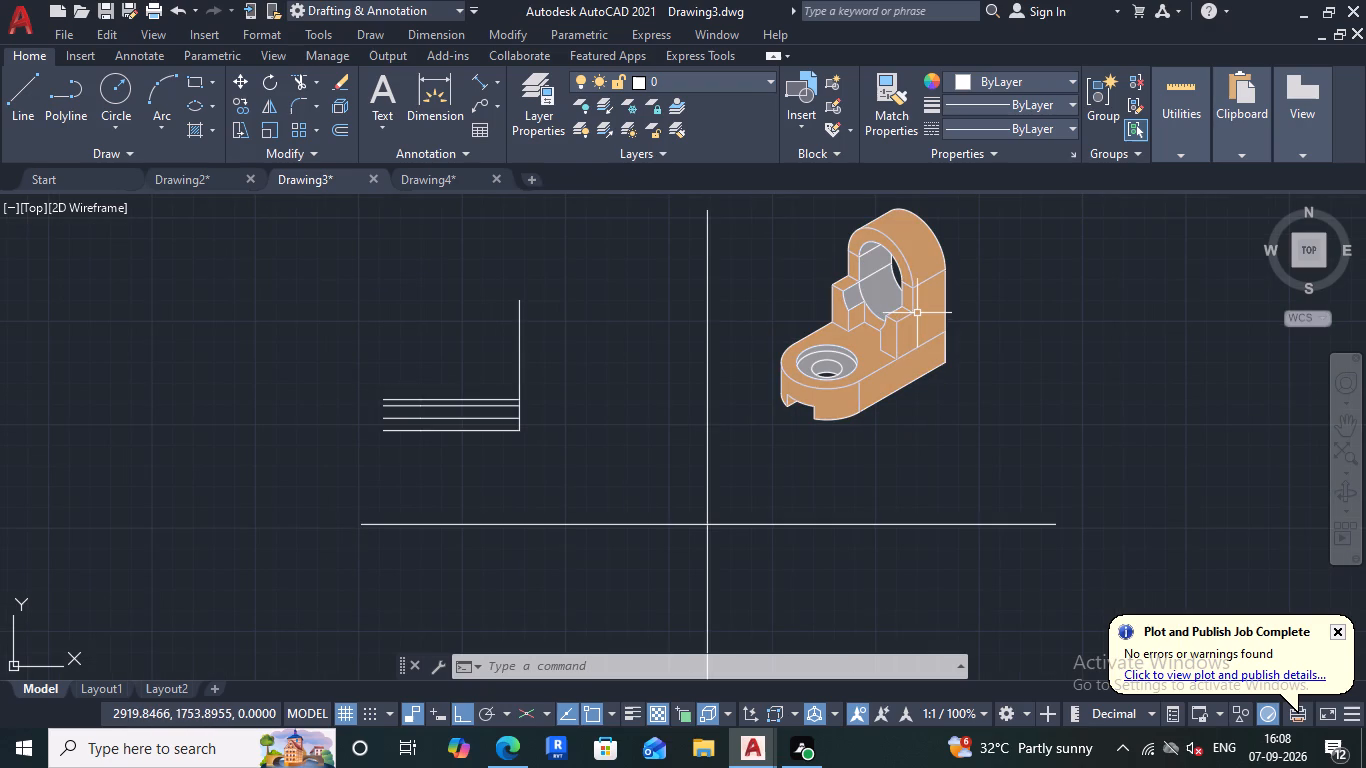
pyautogui.scroll(1, 404, 387)
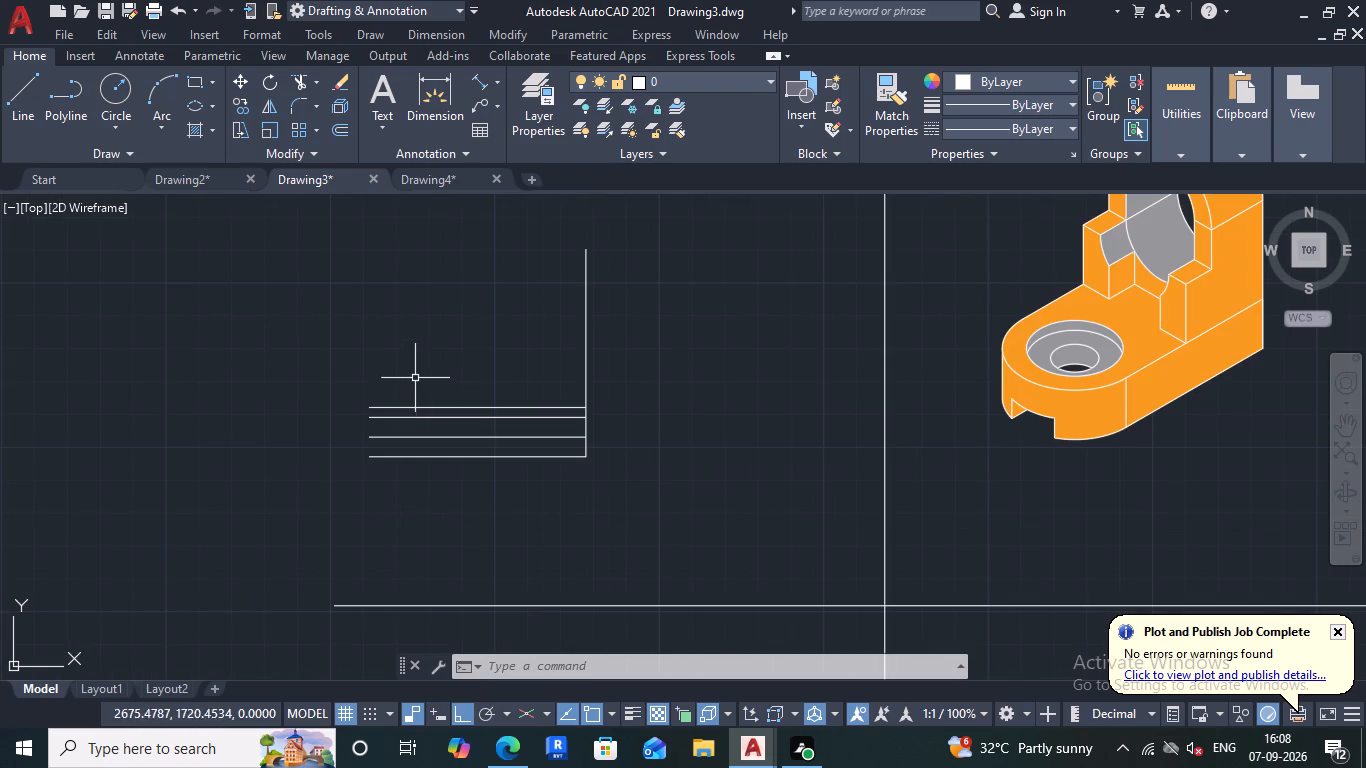
pyautogui.scroll(1, 382, 452)
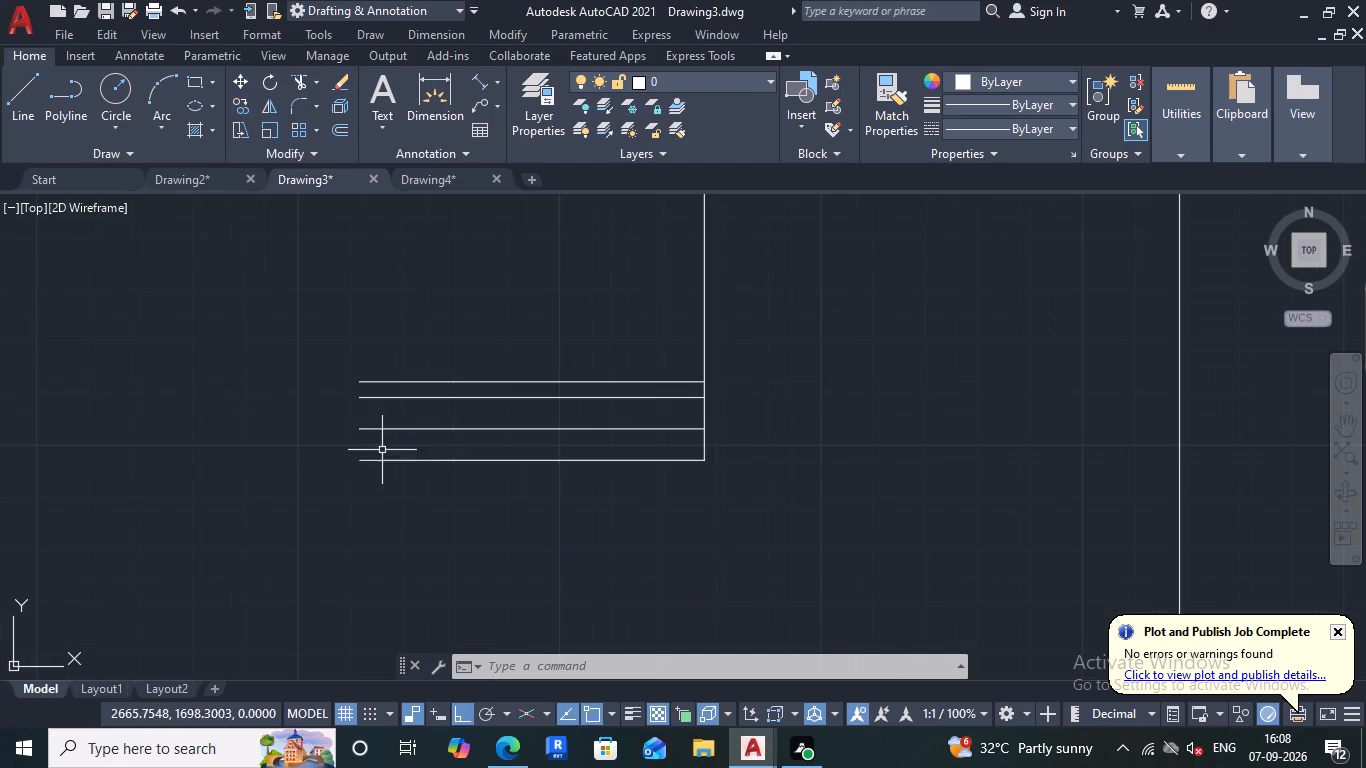
pyautogui.click(18, 114)
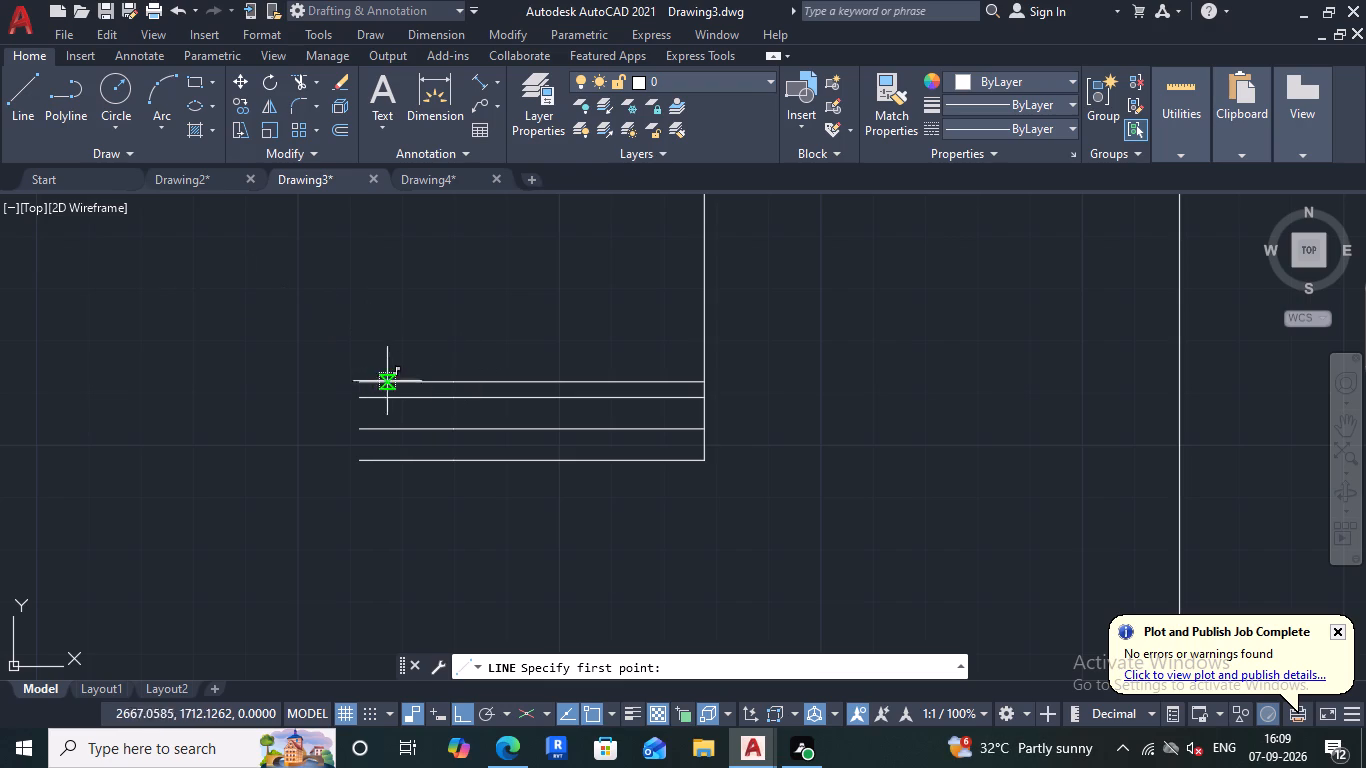
pyautogui.click(358, 467)
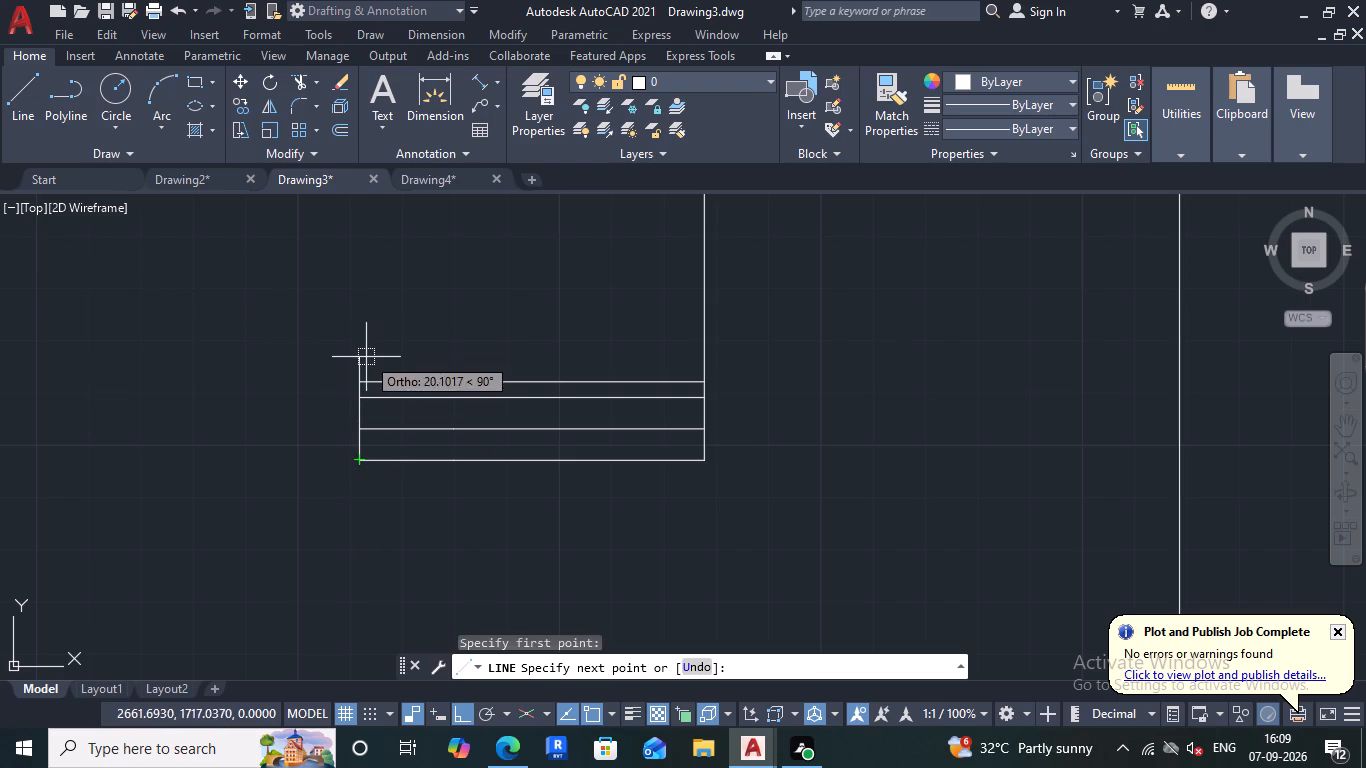
pyautogui.click(366, 385)
pyautogui.press('Escape')
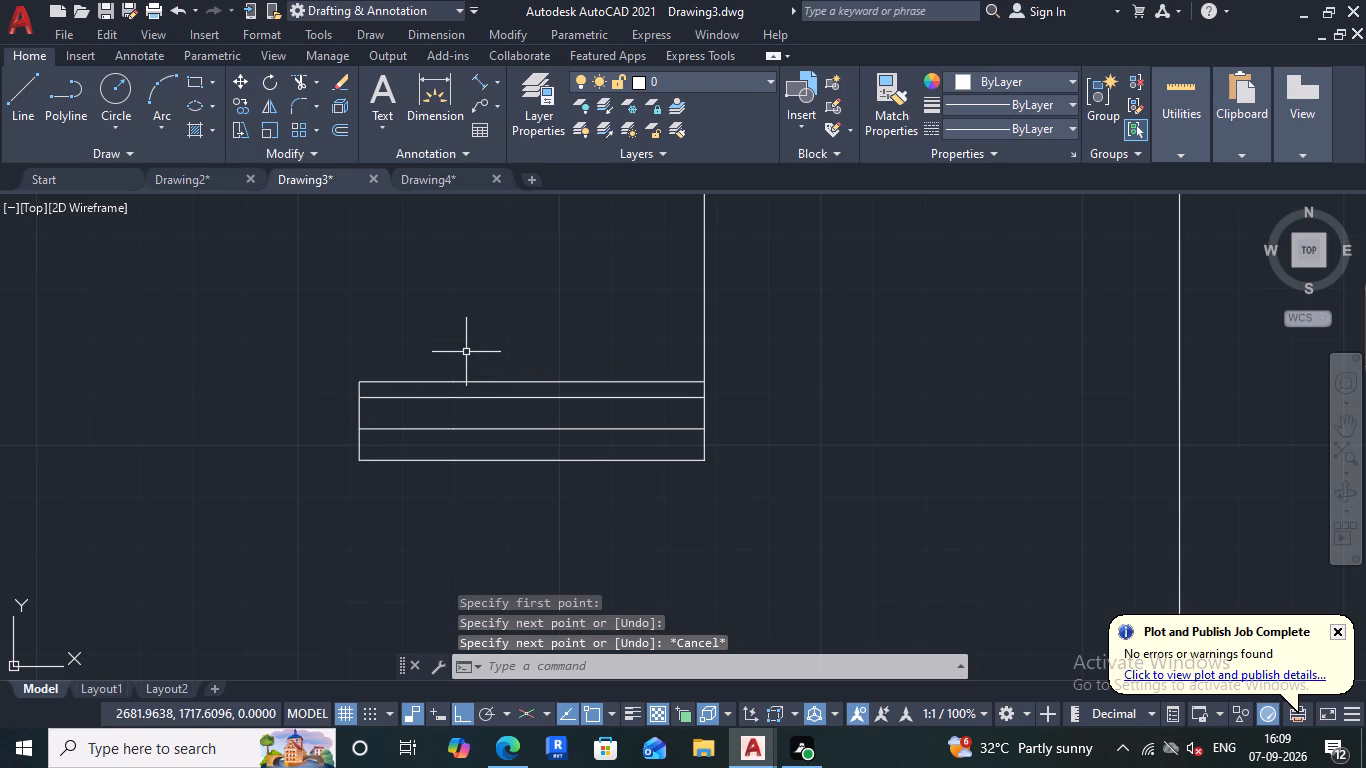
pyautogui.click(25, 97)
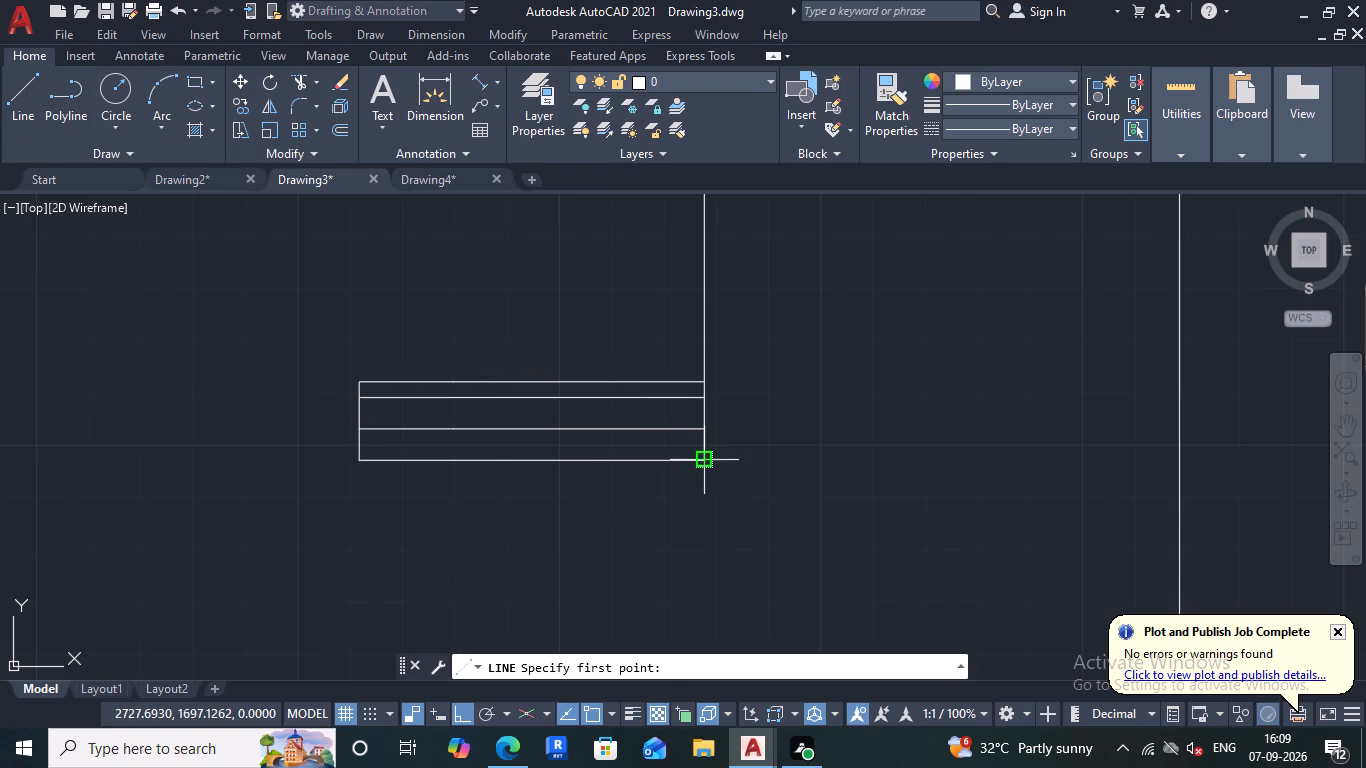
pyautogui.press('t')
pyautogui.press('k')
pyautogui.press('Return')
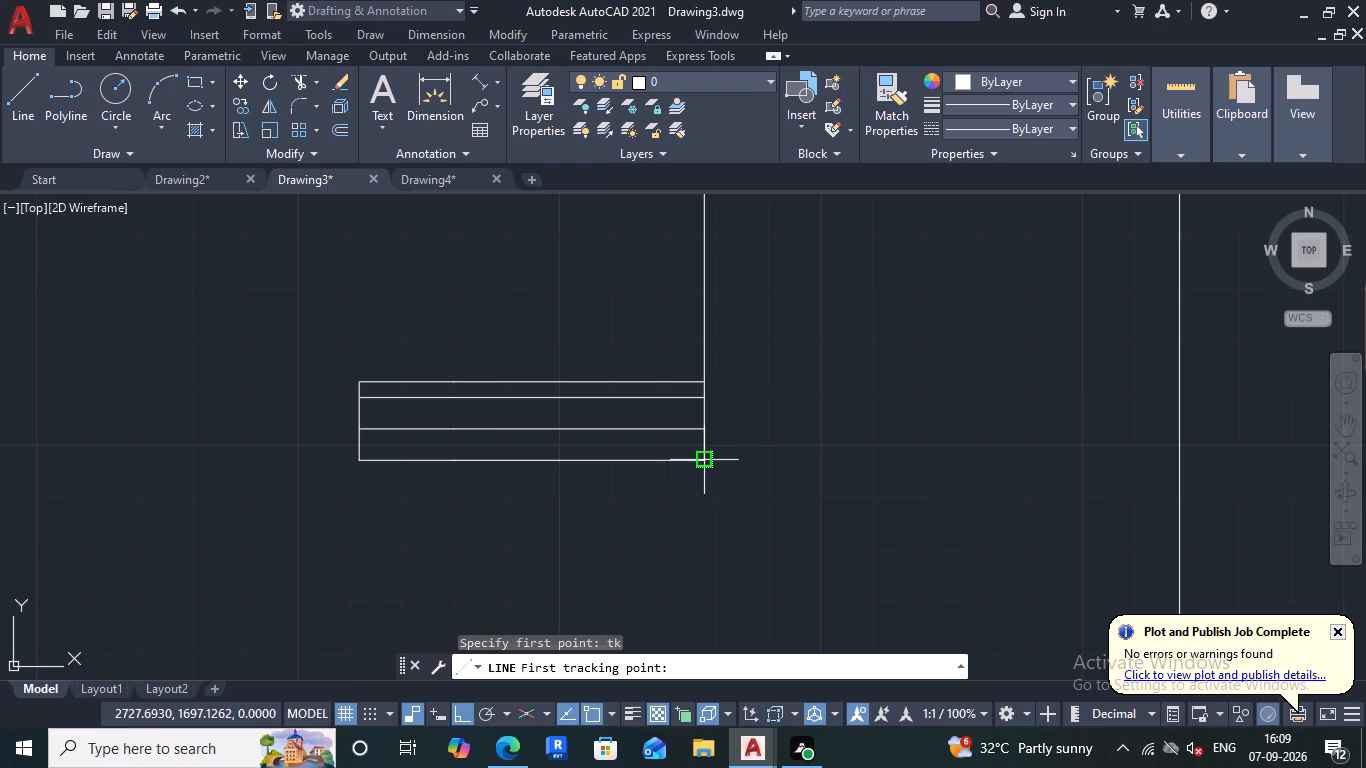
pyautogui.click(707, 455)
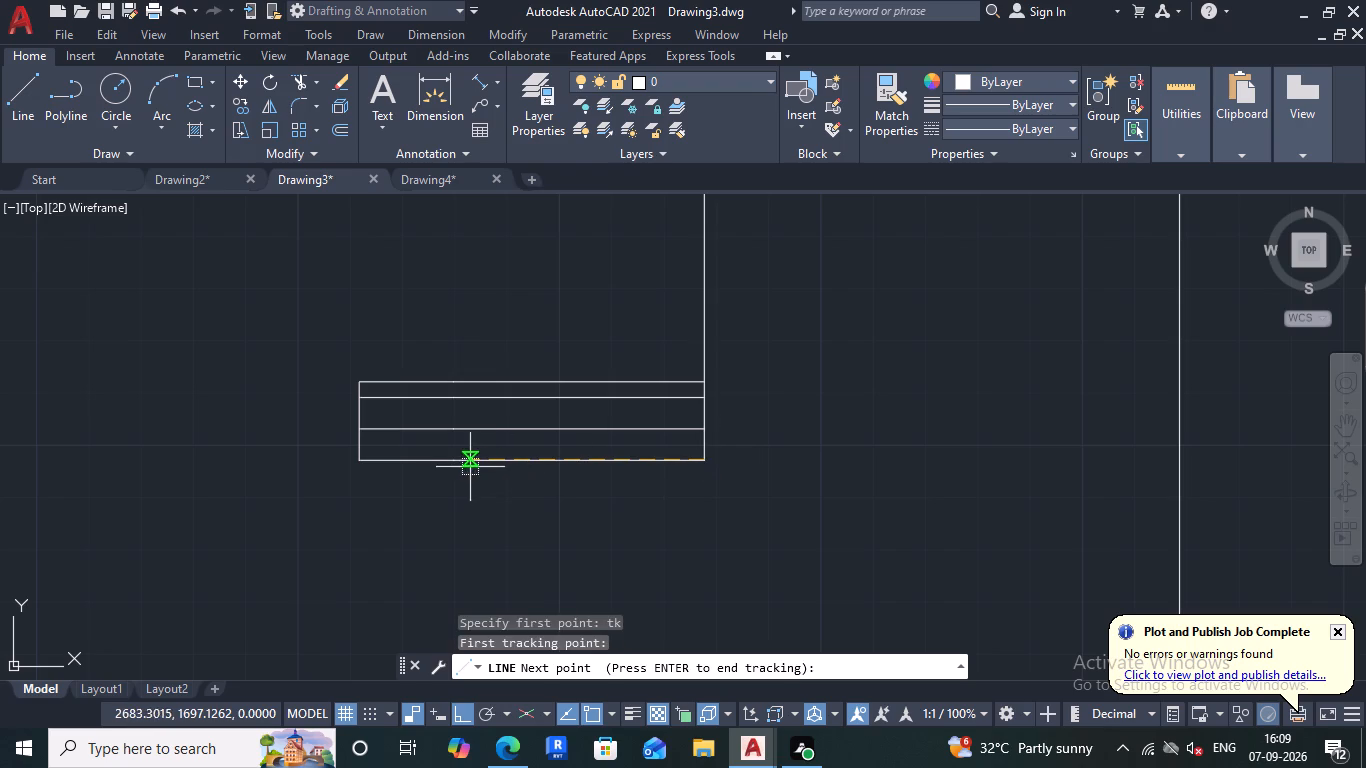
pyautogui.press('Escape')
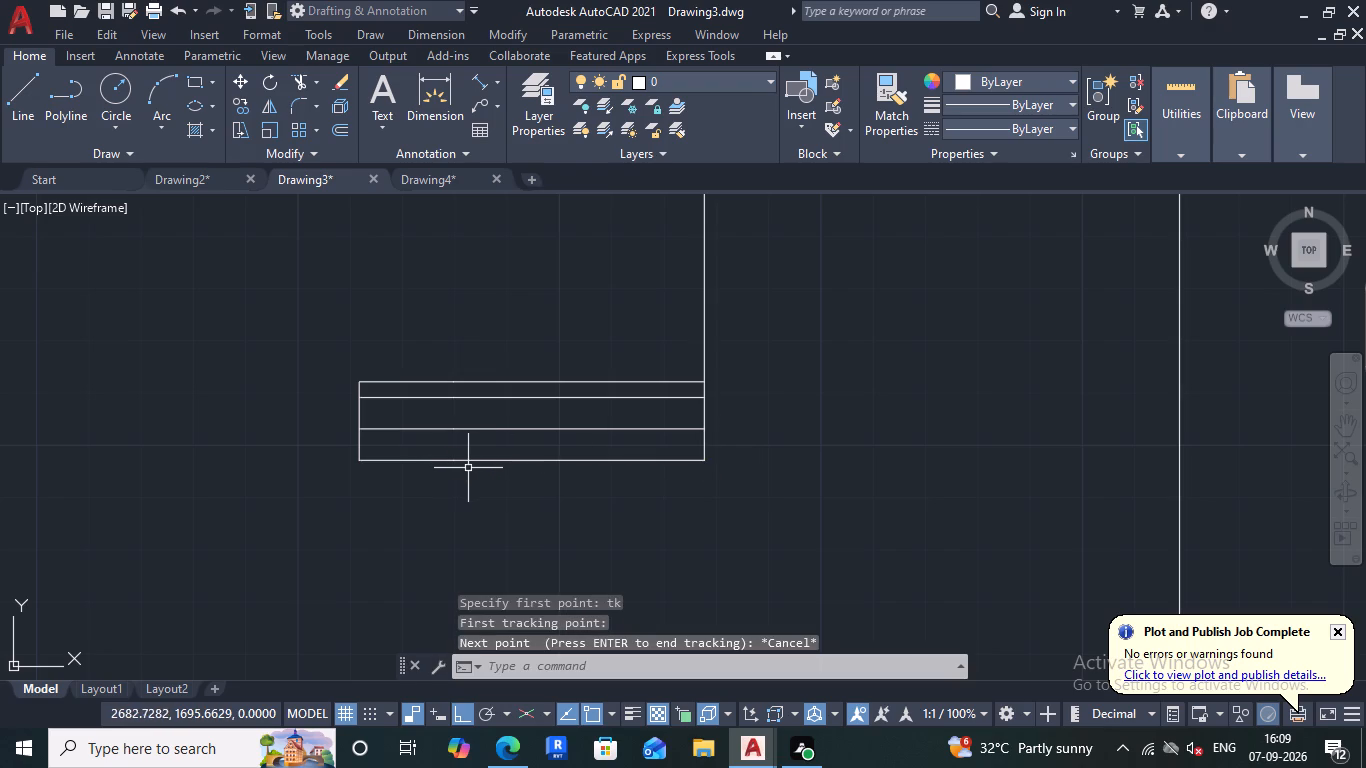
# Draw a vertical line about 21 units upward from the junction of the 18-unit and 48-unit base lines.
pyautogui.click(29, 108)
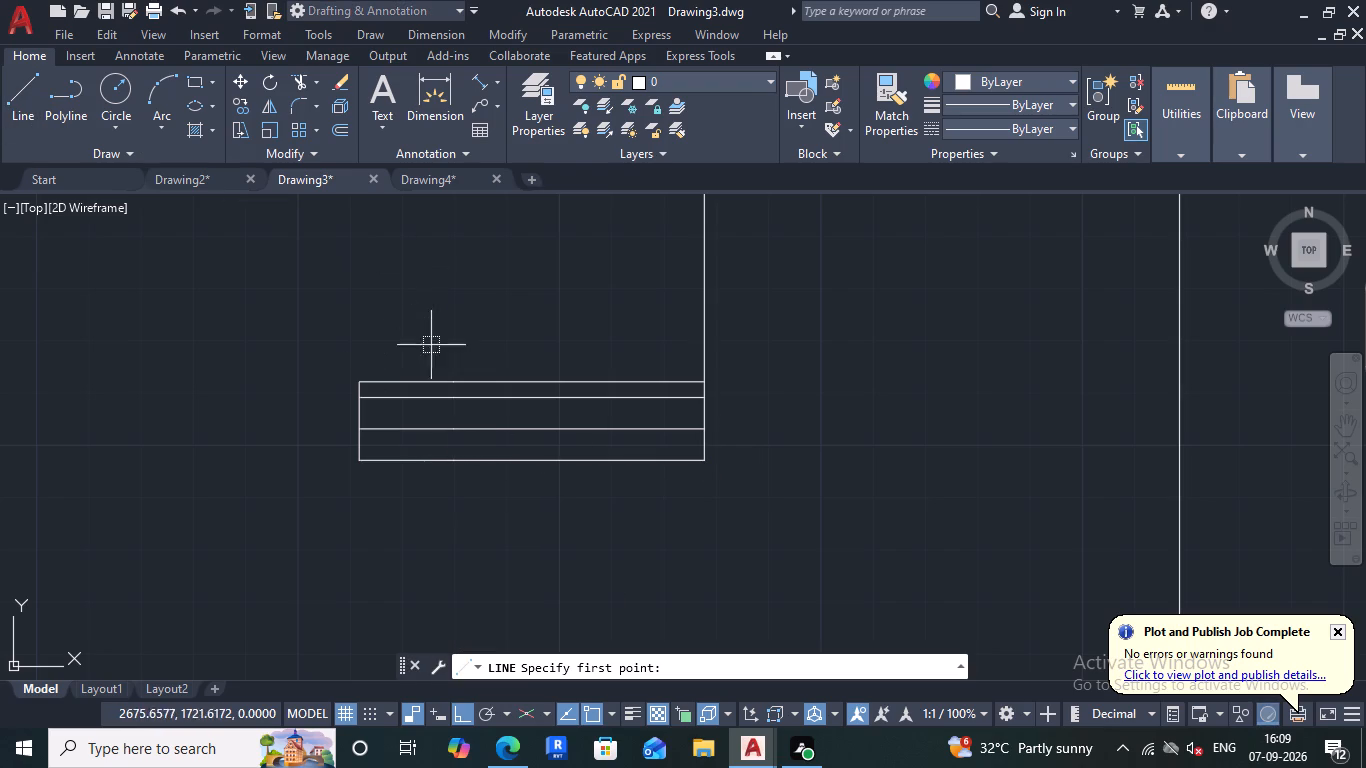
pyautogui.click(453, 457)
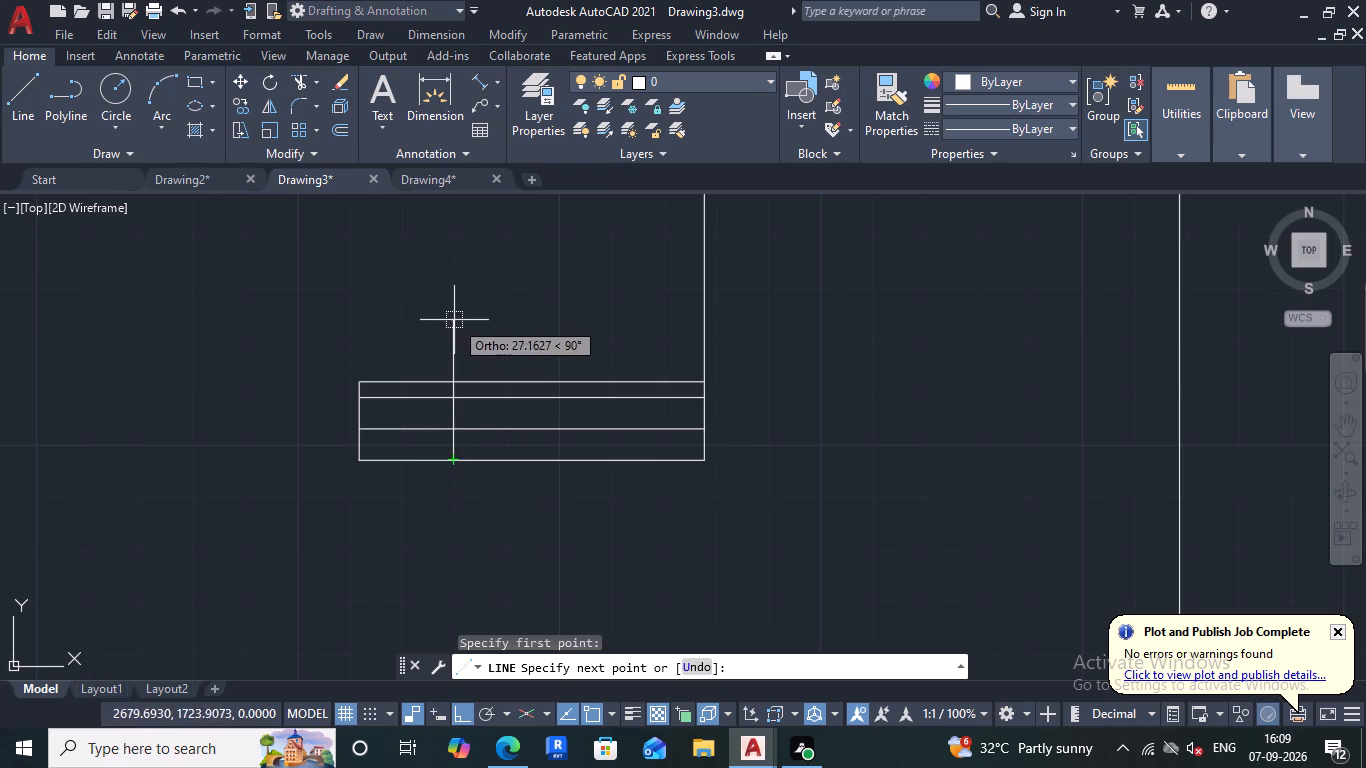
pyautogui.click(451, 352)
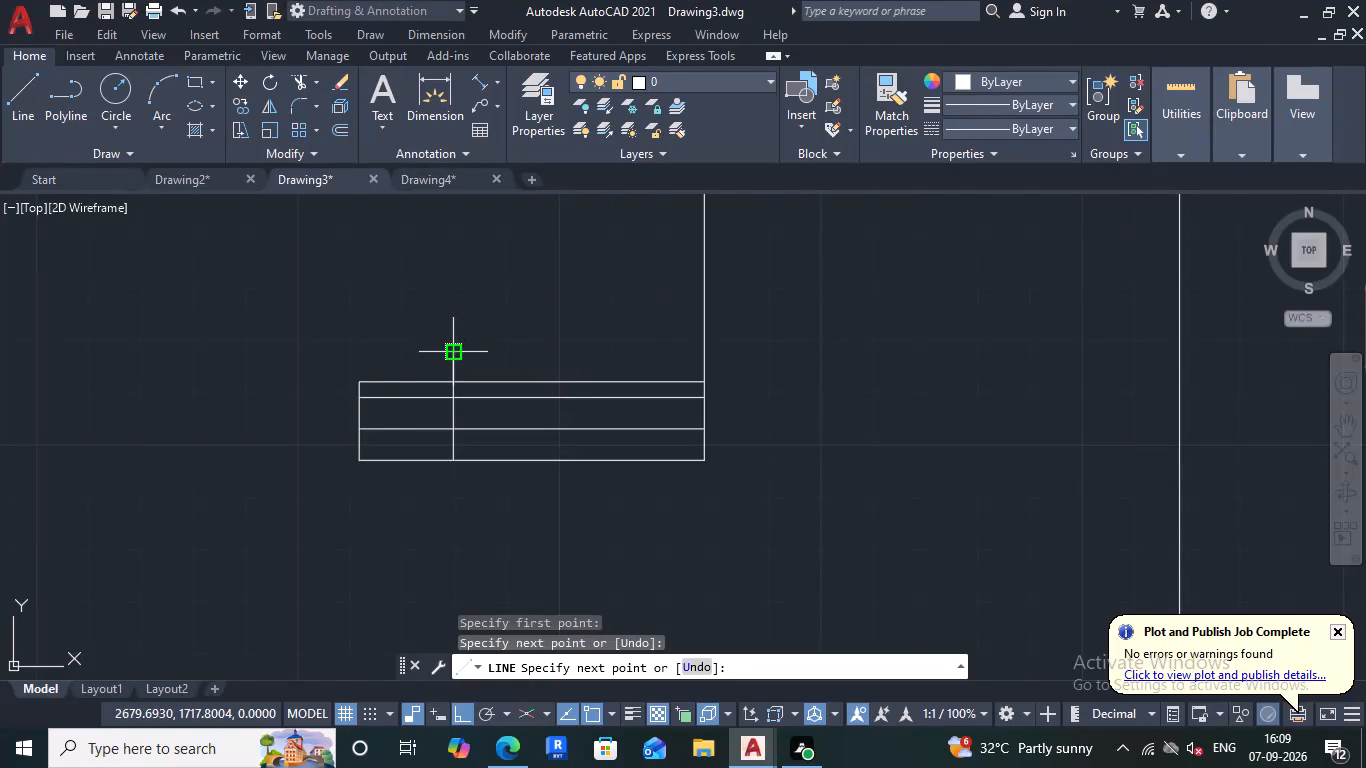
pyautogui.press('Escape')
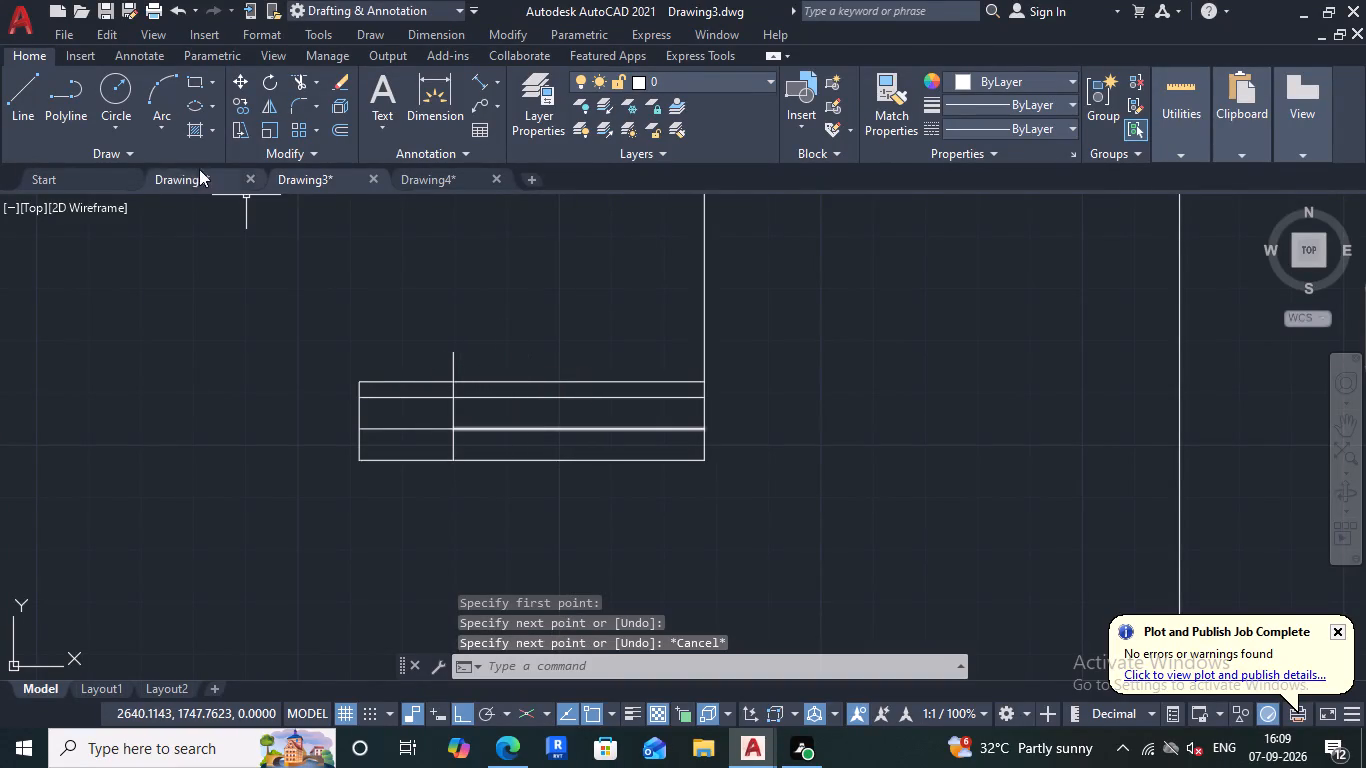
# Copy the vertical line in the upper-left view's base 6 and 12 units to each side.
pyautogui.click(13, 112)
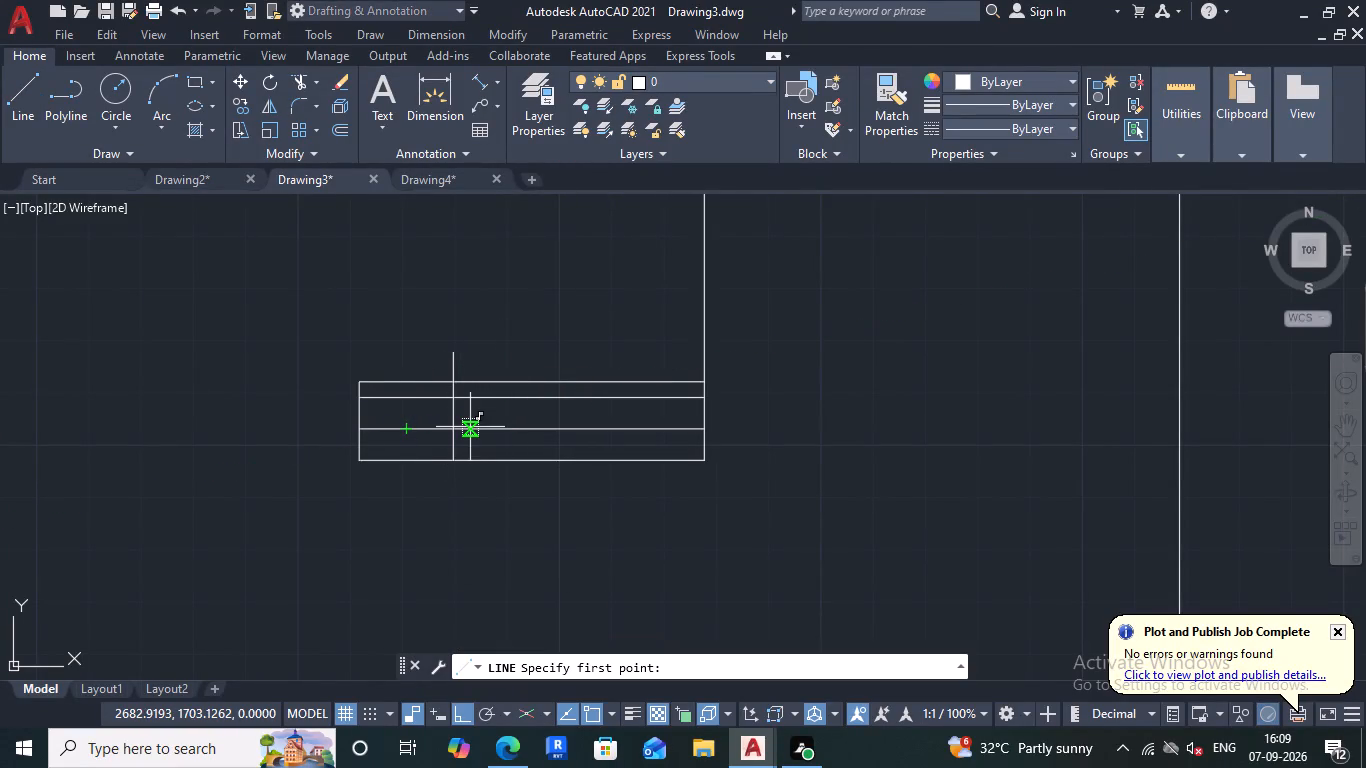
pyautogui.press('Escape')
pyautogui.click(462, 423)
pyautogui.click(419, 407)
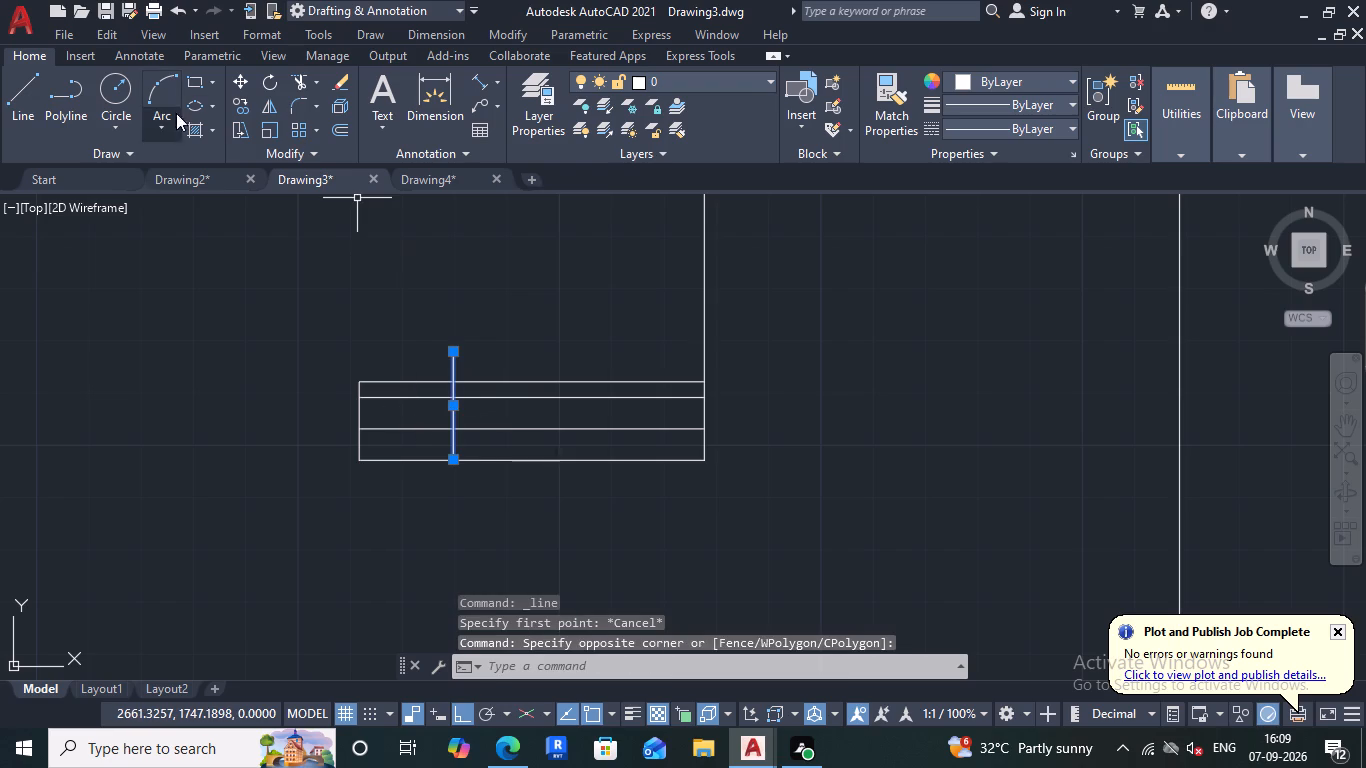
pyautogui.click(236, 103)
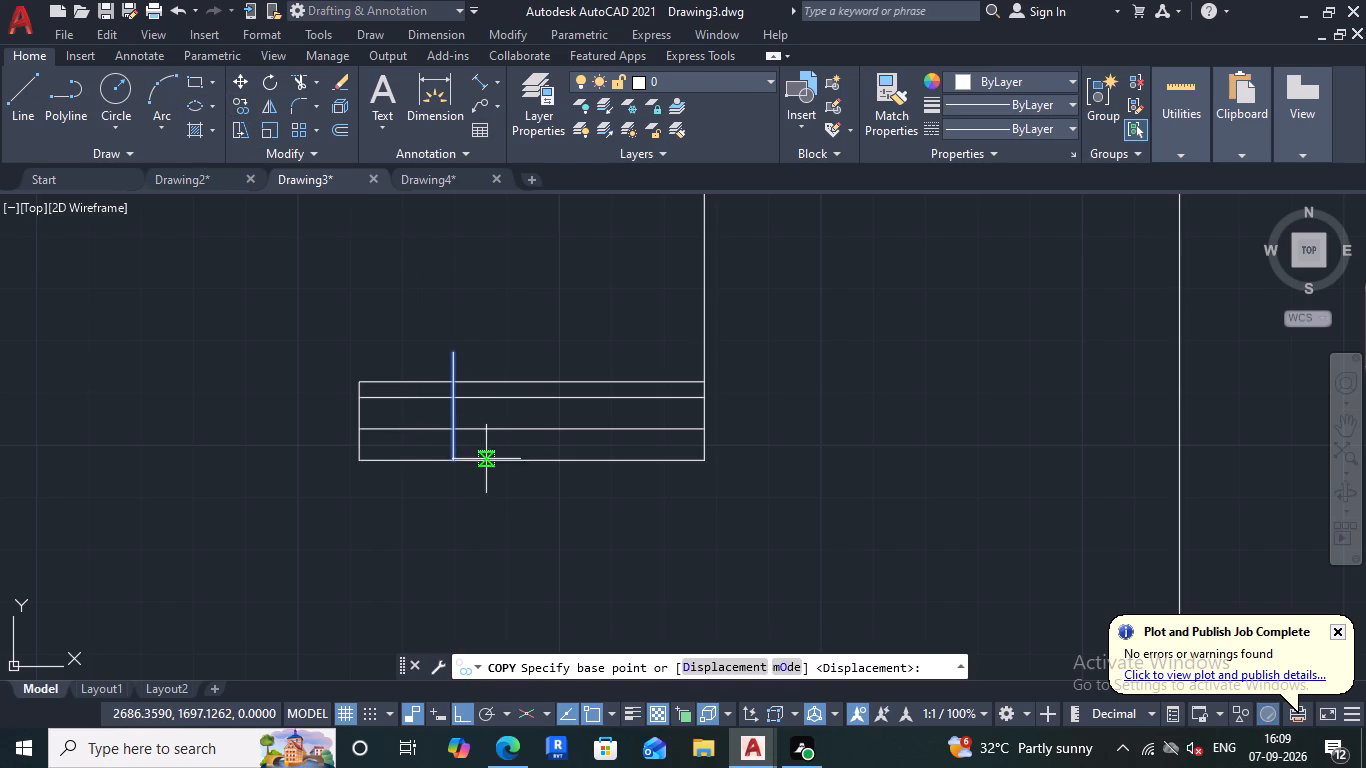
pyautogui.click(451, 461)
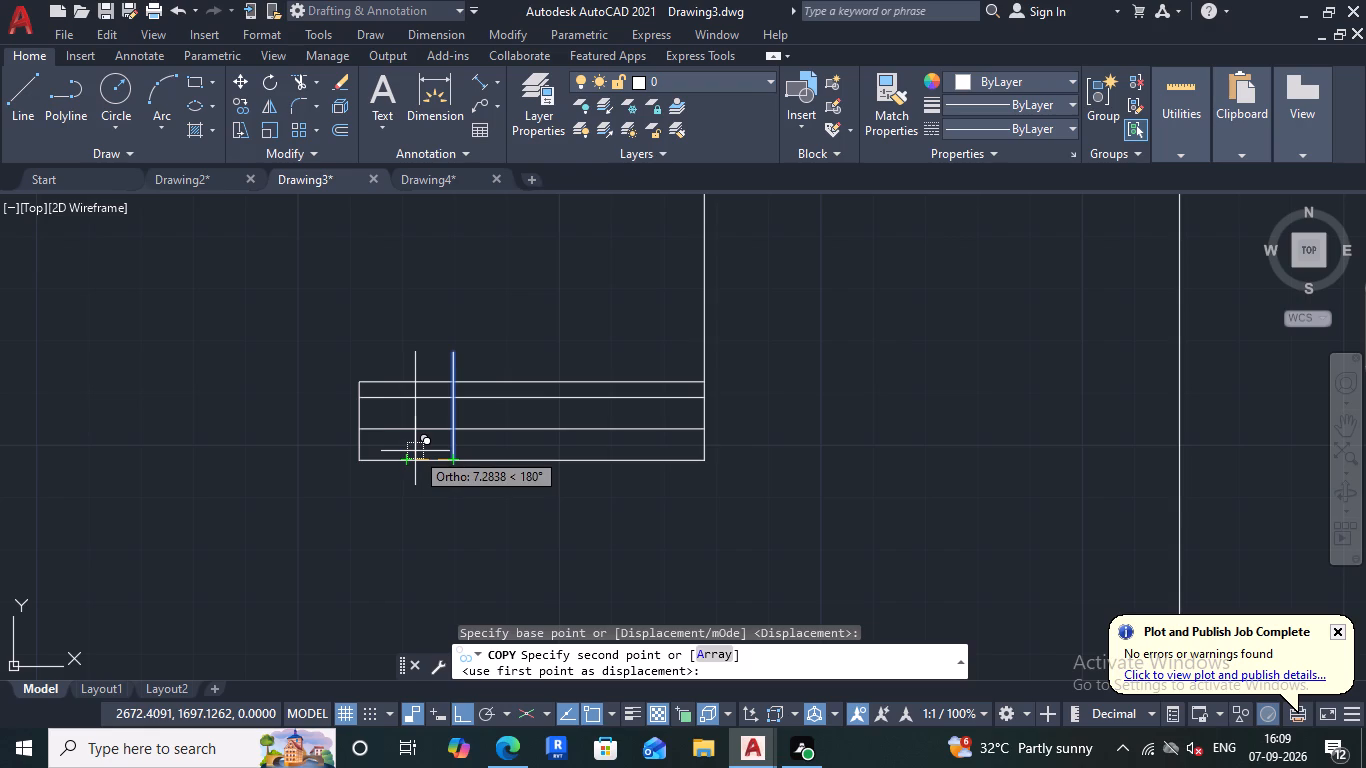
pyautogui.press('6')
pyautogui.press('Return')
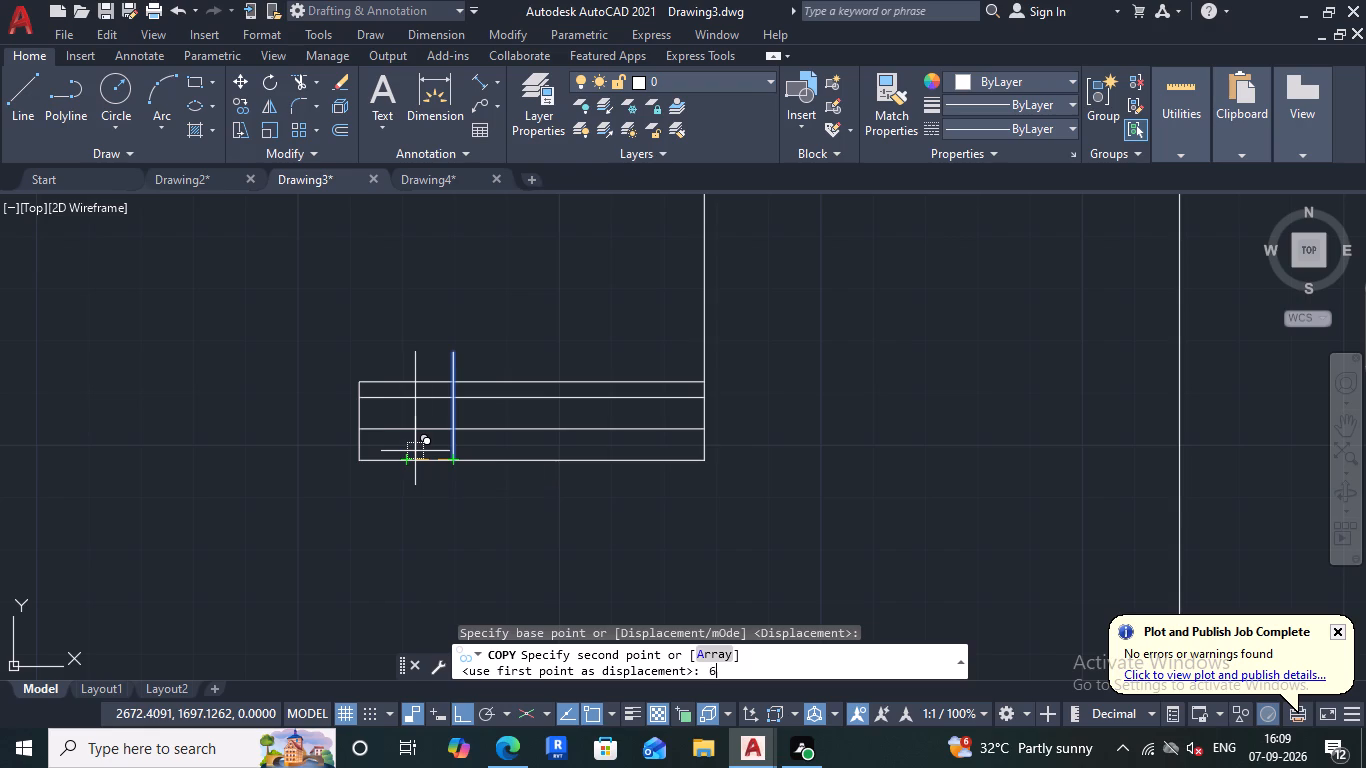
pyautogui.press('6')
pyautogui.press('Return')
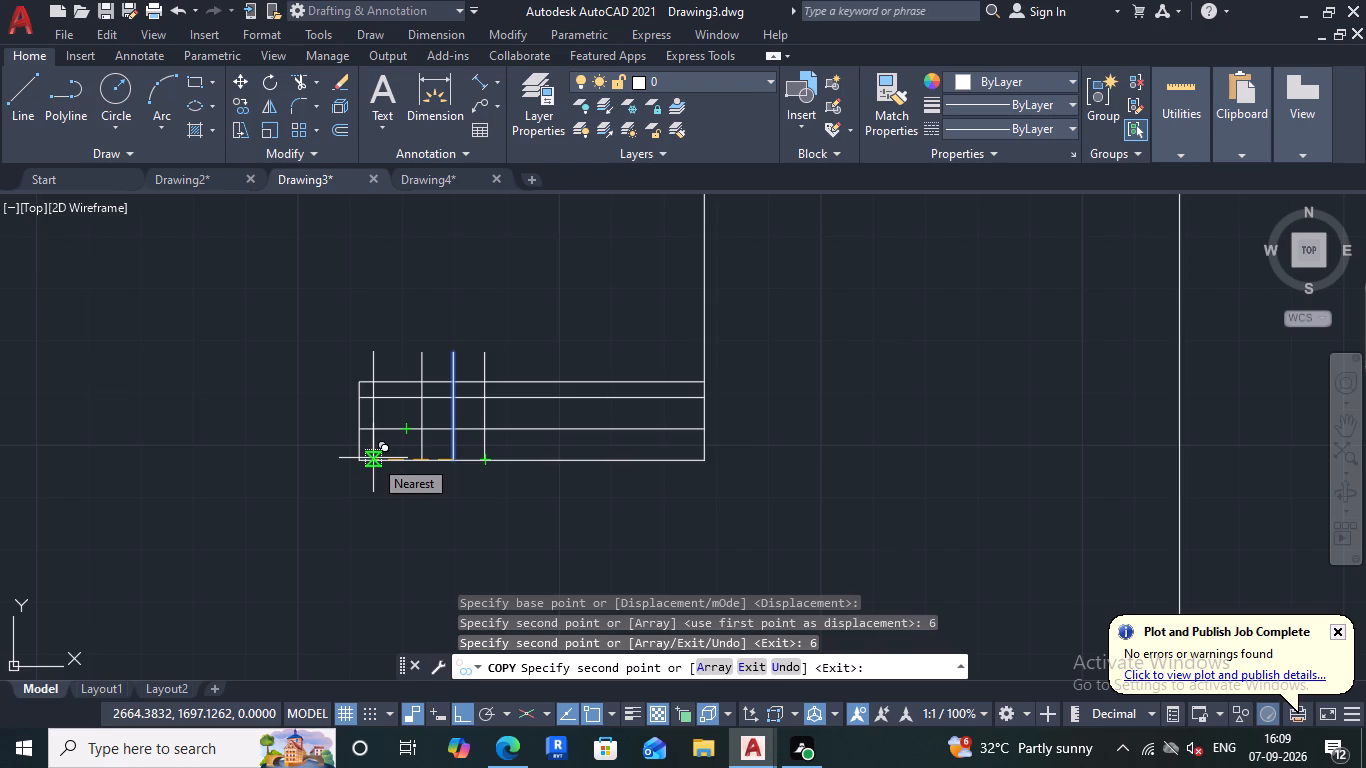
pyautogui.write('12')
pyautogui.press('Return')
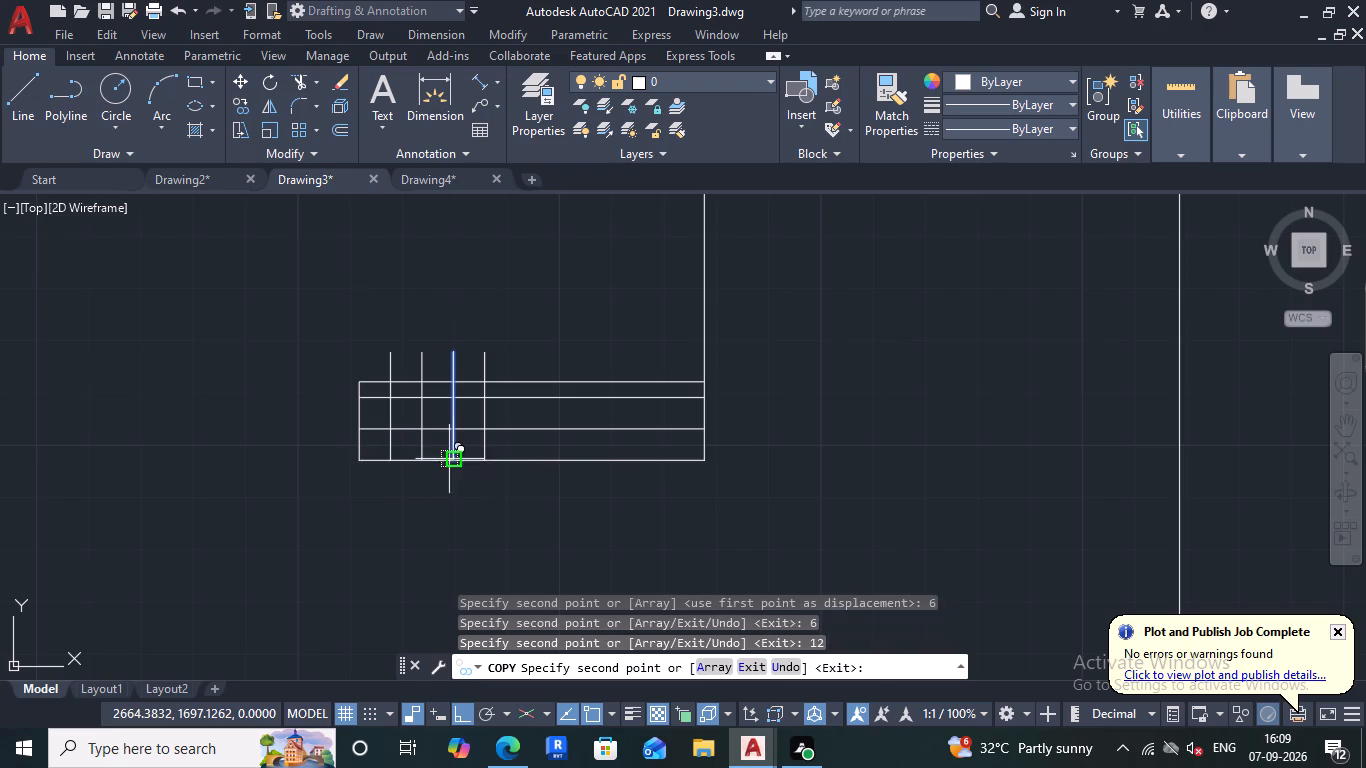
pyautogui.press('1')
pyautogui.press('2')
pyautogui.press('Return')
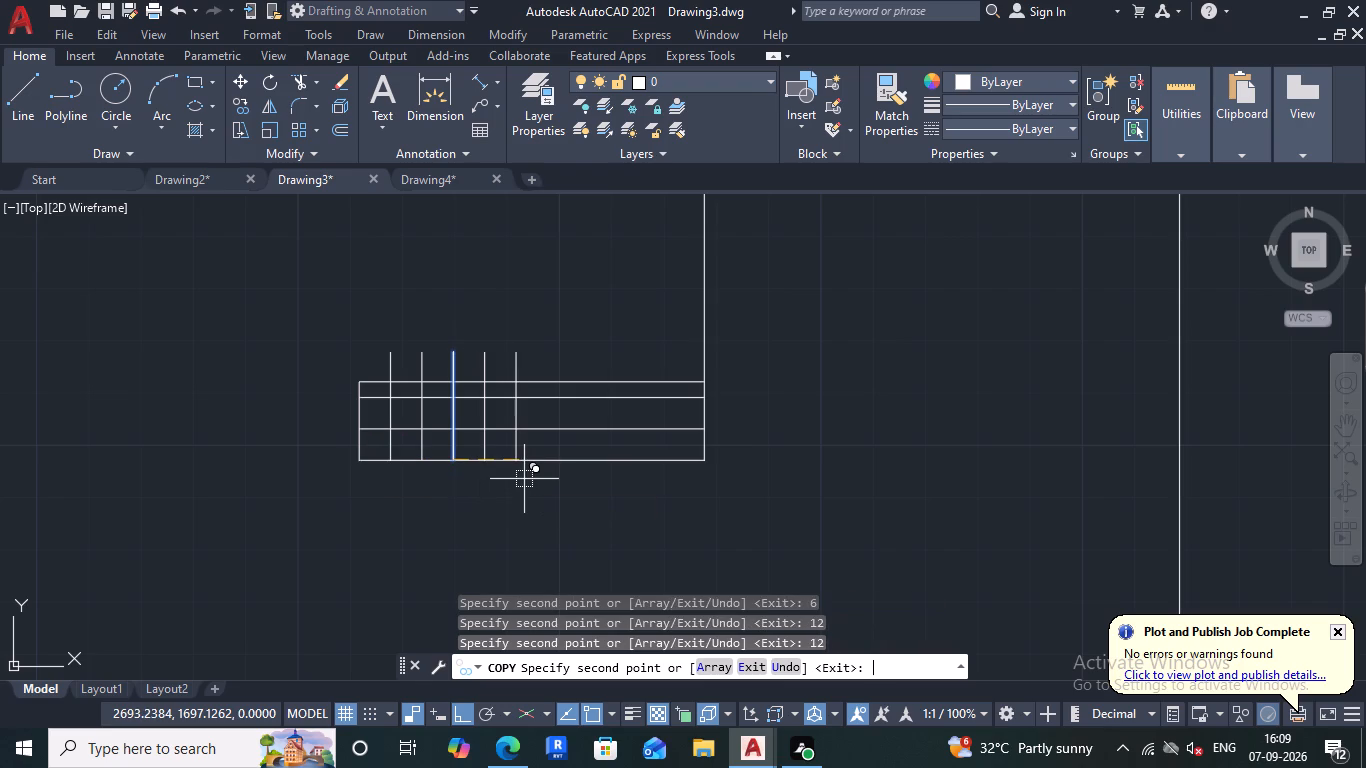
pyautogui.press('Escape')
# Trim off the ends of all five vertical lines that stick out above the base's uppermost horizontal line.
pyautogui.scroll(1, 487, 387)
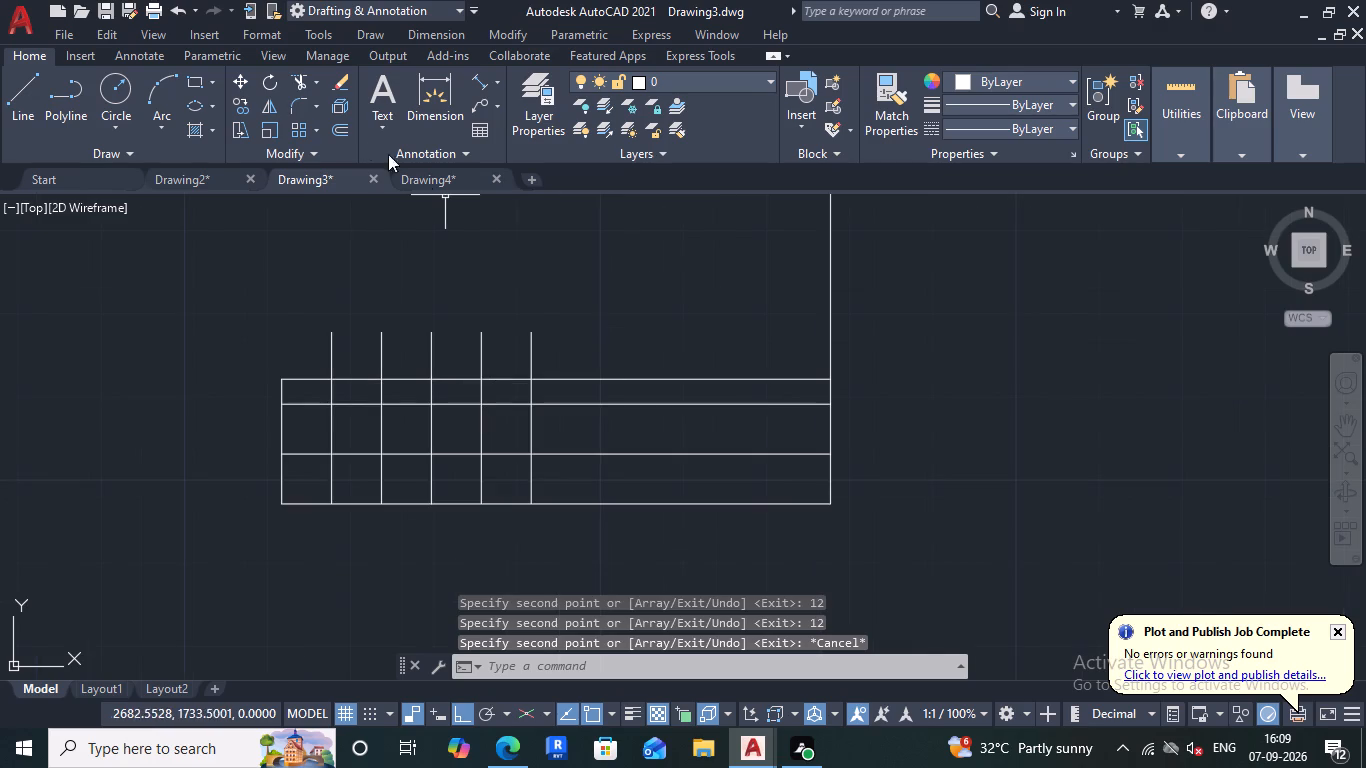
pyautogui.click(295, 79)
pyautogui.moveTo(560, 355); pyautogui.dragTo(455, 338)
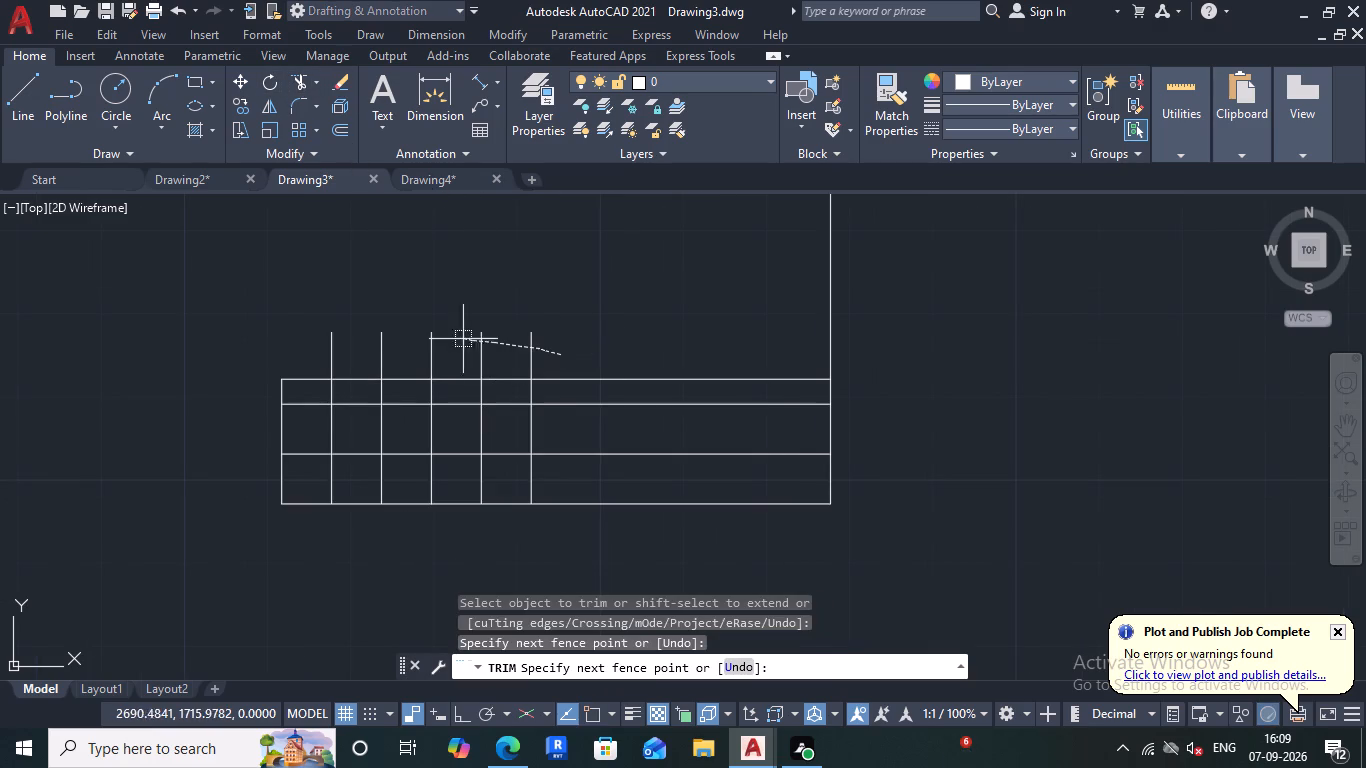
pyautogui.moveTo(455, 338); pyautogui.dragTo(435, 354)
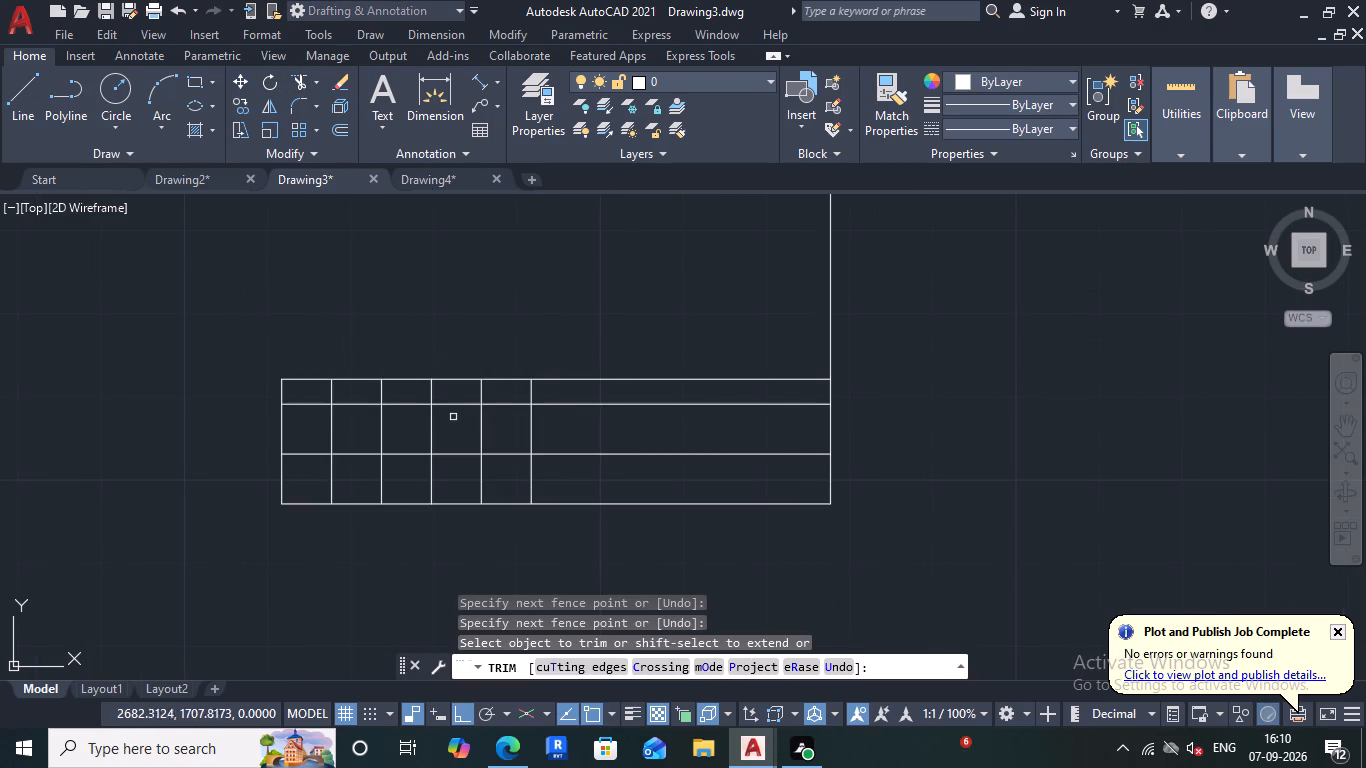
# Trim the vertical lines into counterbore edges: outer pair only in the top strip, inner pair only in the middle strip.
pyautogui.scroll(1, 443, 419)
pyautogui.moveTo(313, 381); pyautogui.dragTo(391, 377)
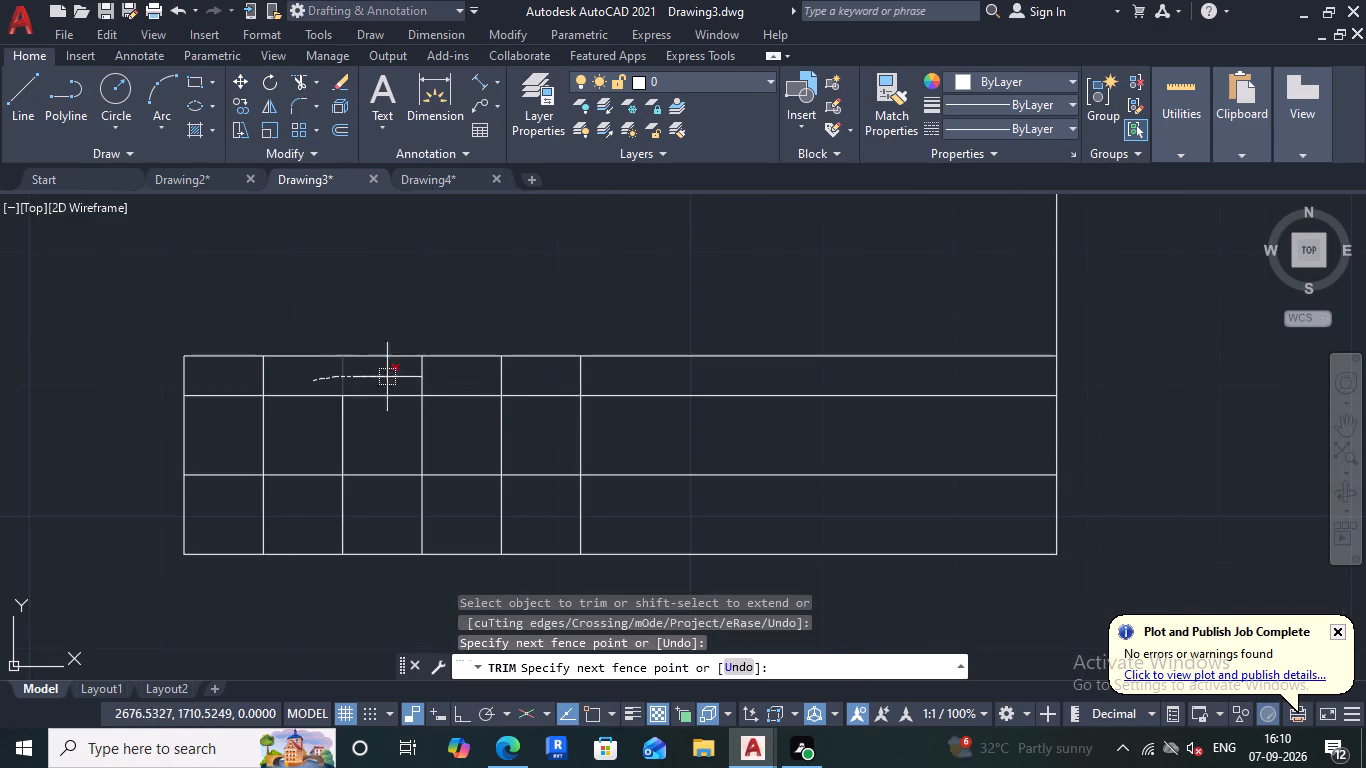
pyautogui.moveTo(391, 377); pyautogui.dragTo(513, 381)
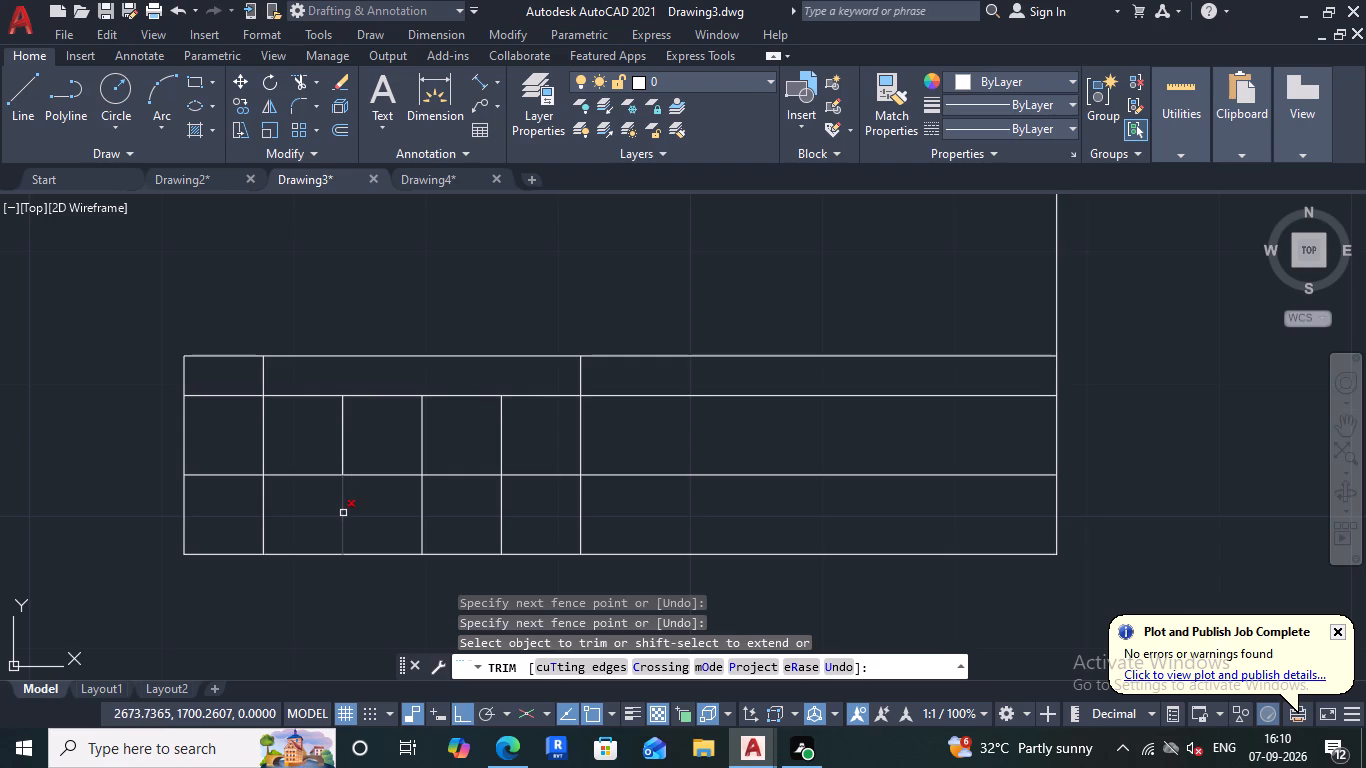
pyautogui.moveTo(320, 511); pyautogui.dragTo(344, 515)
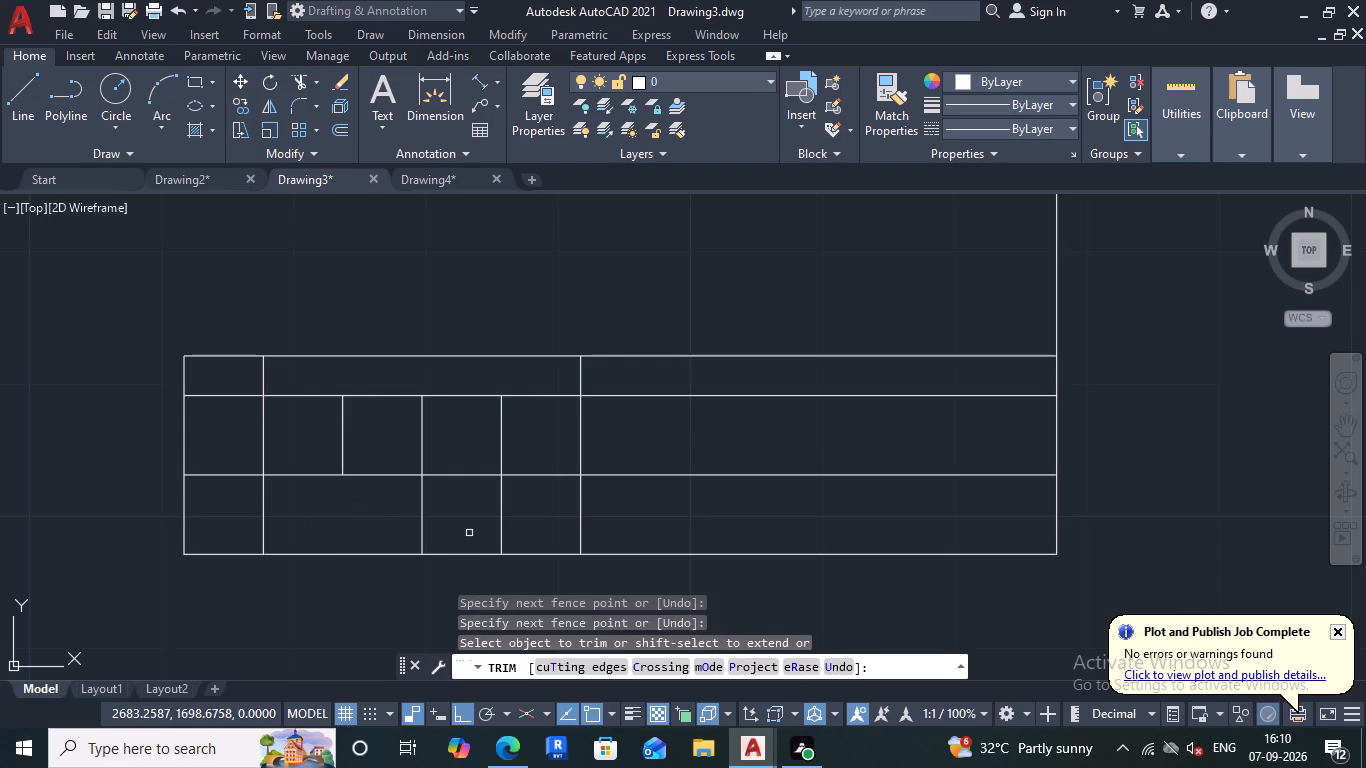
pyautogui.moveTo(474, 530); pyautogui.dragTo(508, 532)
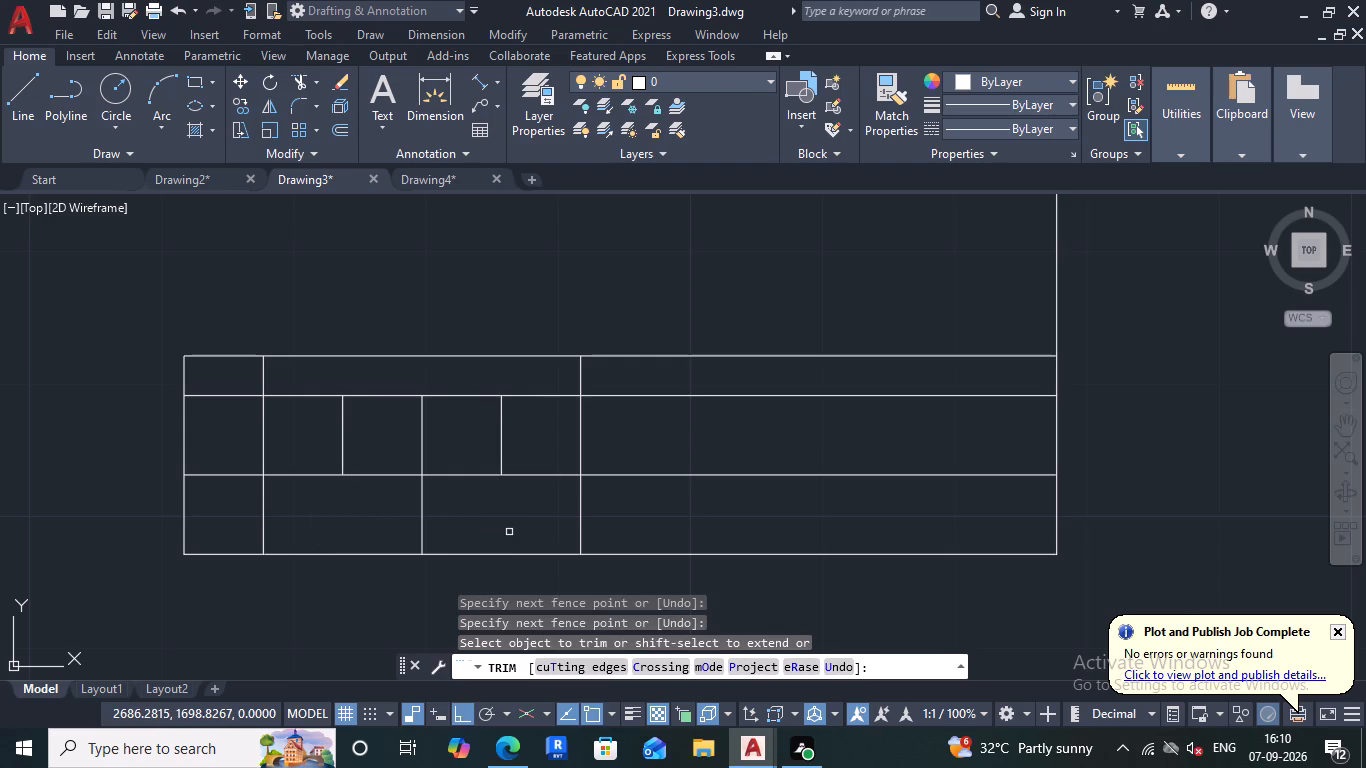
pyautogui.moveTo(518, 534); pyautogui.dragTo(656, 530)
pyautogui.moveTo(548, 425); pyautogui.dragTo(639, 421)
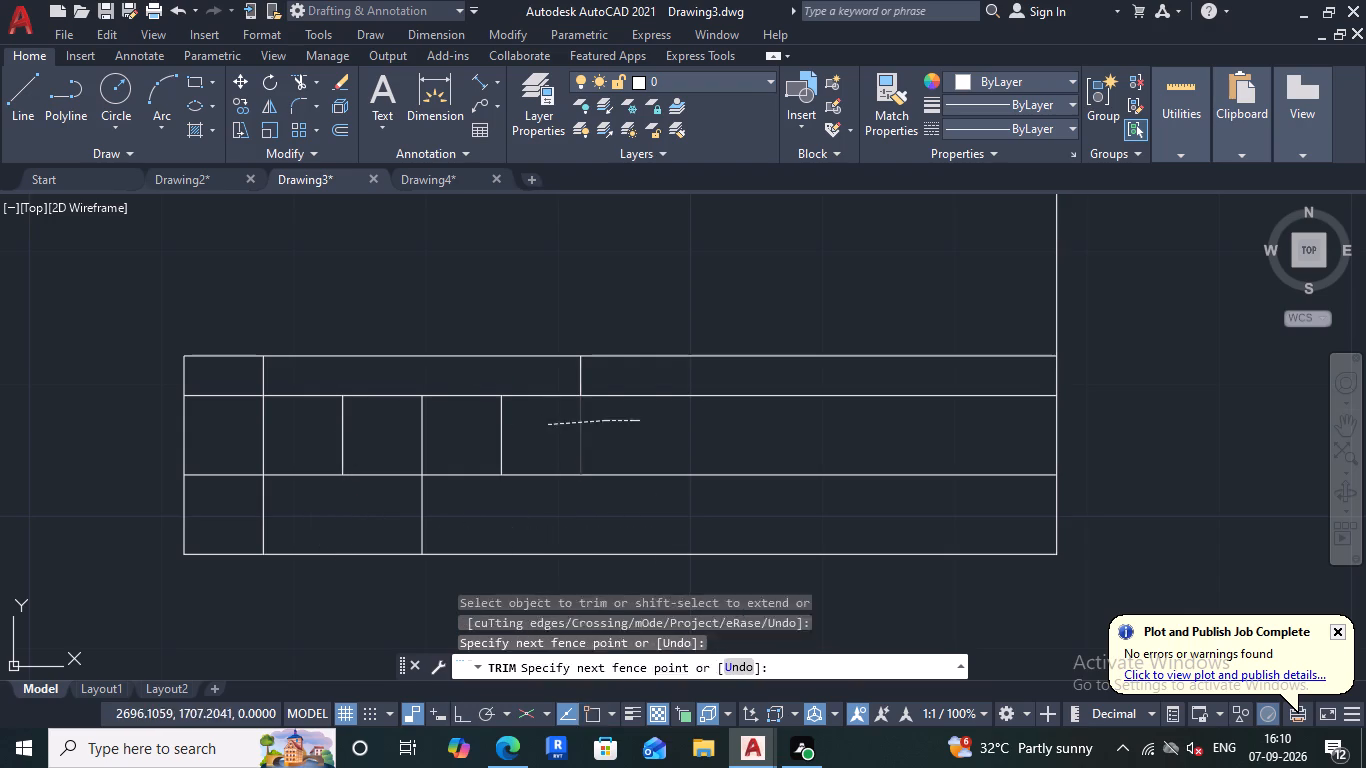
pyautogui.moveTo(304, 443); pyautogui.dragTo(263, 438)
pyautogui.moveTo(302, 514); pyautogui.dragTo(248, 510)
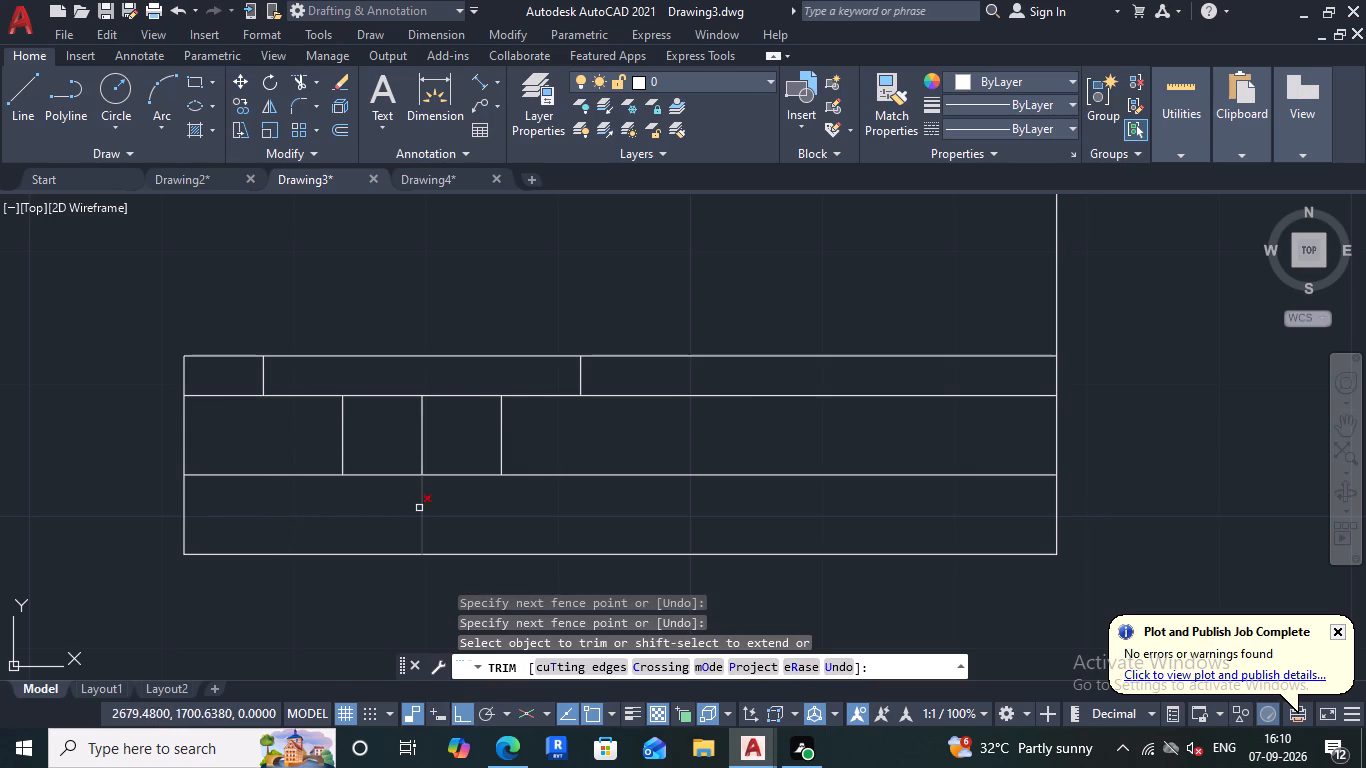
# Extend the hole's centre line up to the base's uppermost horizontal line.
pyautogui.keyDown('shift'); pyautogui.click(421, 436); pyautogui.keyUp('shift')
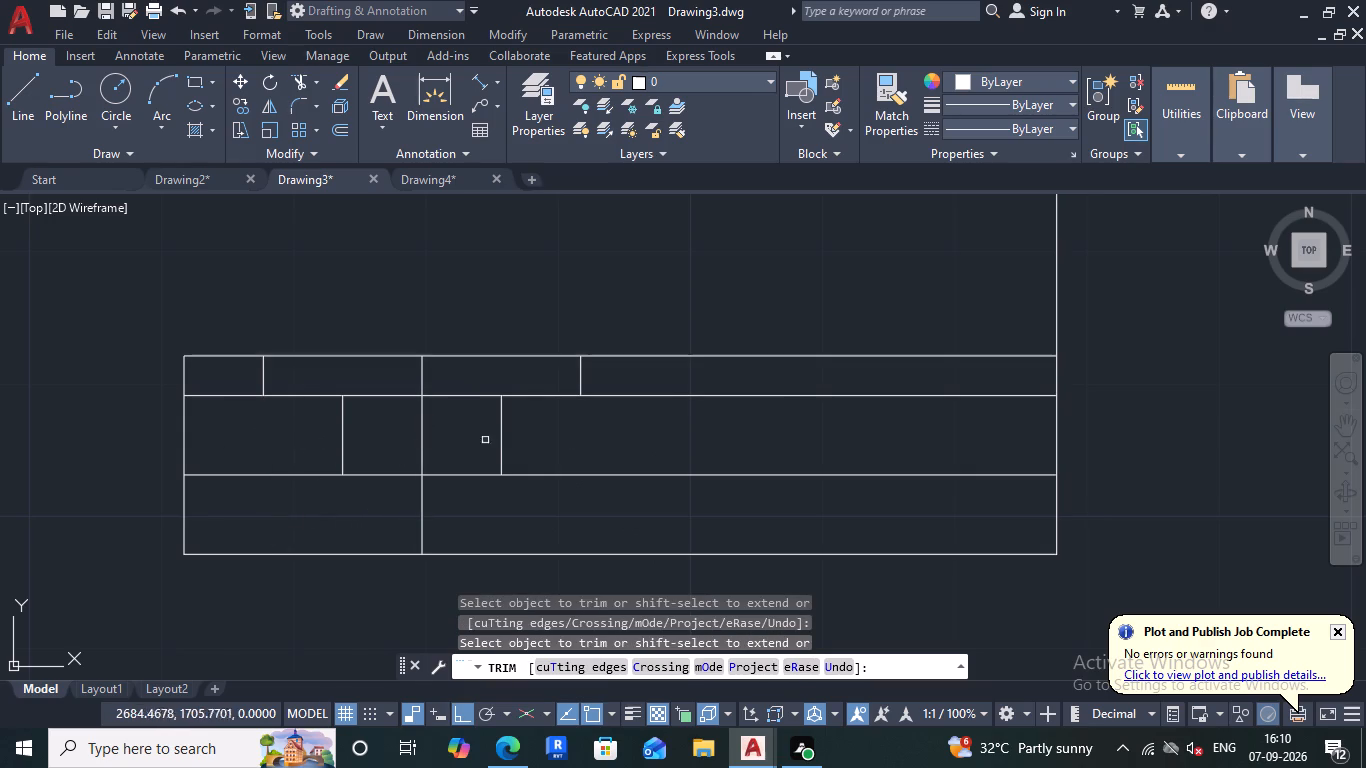
# Trim the counterbore's floor line away on both sides, outside the outer pair of hole edges.
pyautogui.scroll(-1, 501, 457)
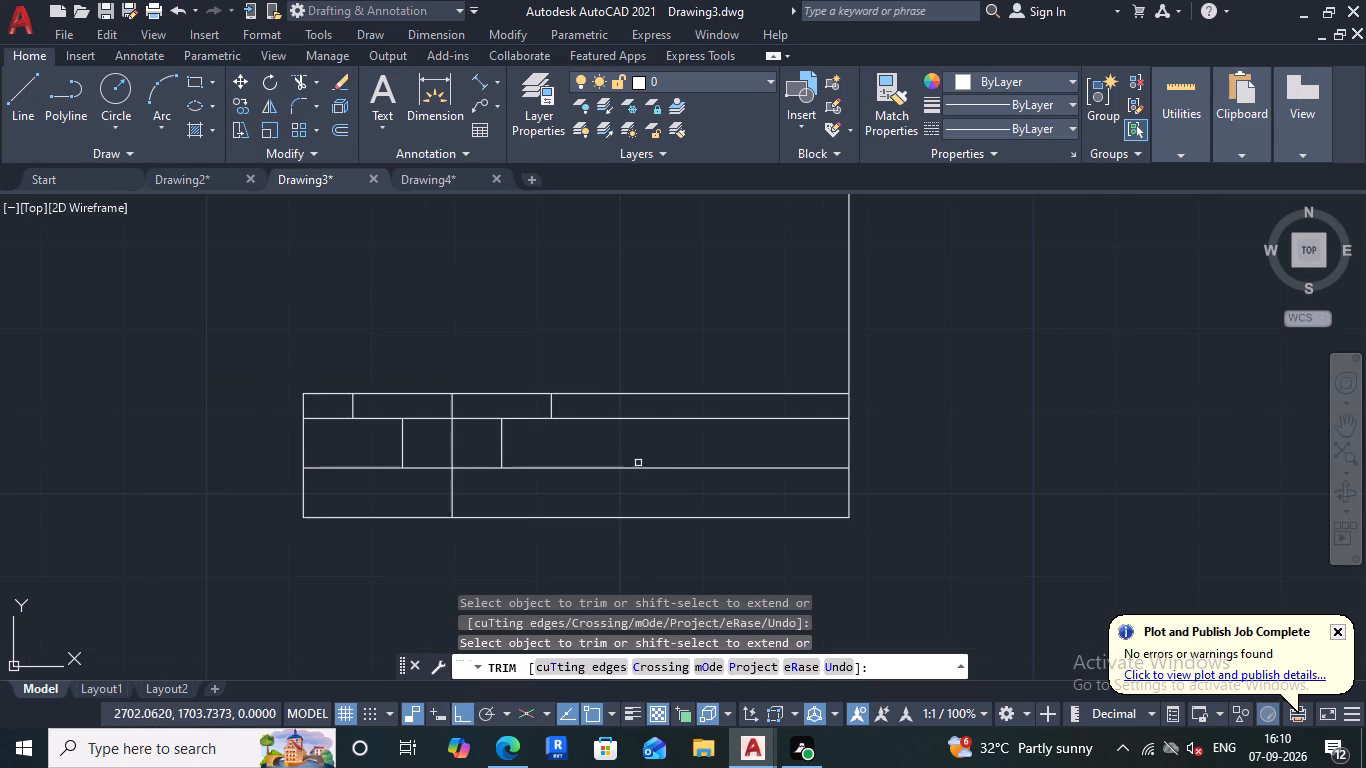
pyautogui.moveTo(648, 411); pyautogui.dragTo(651, 448)
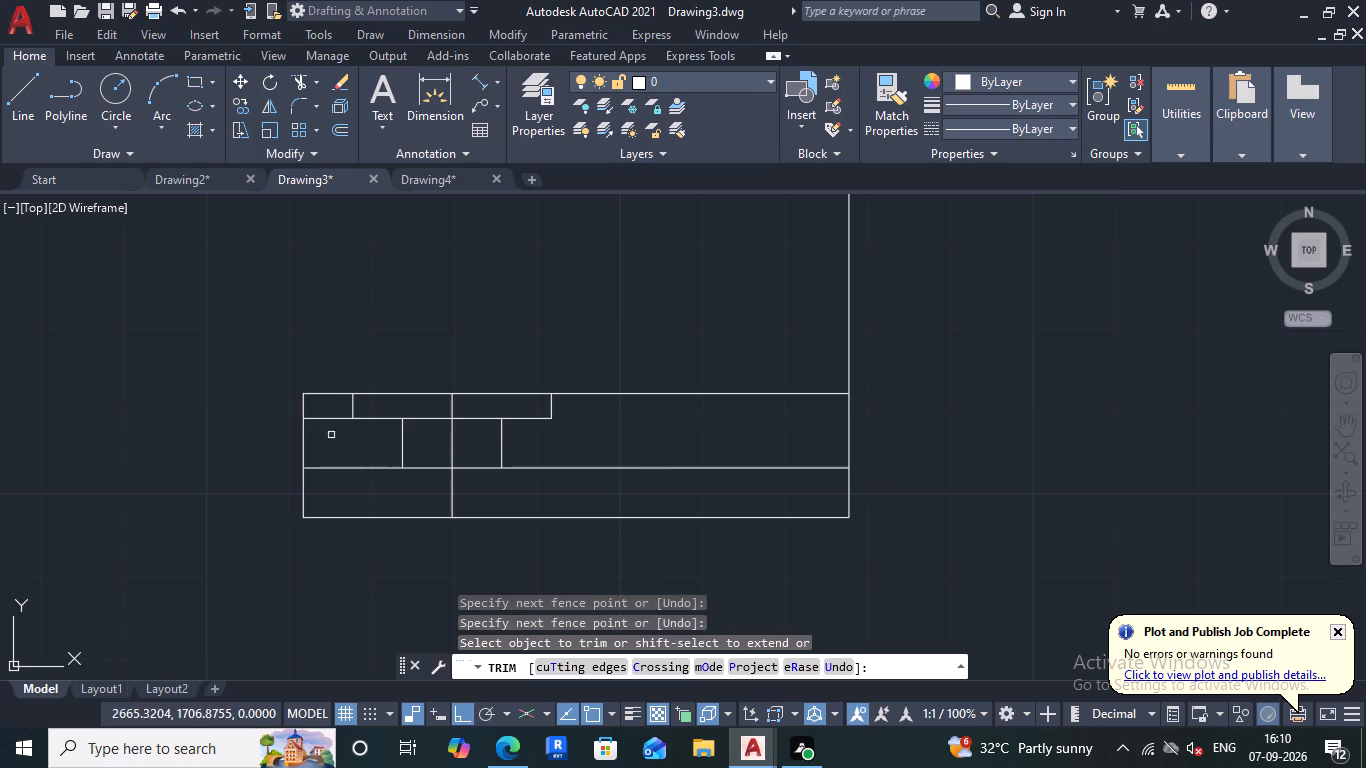
pyautogui.moveTo(335, 403); pyautogui.dragTo(345, 435)
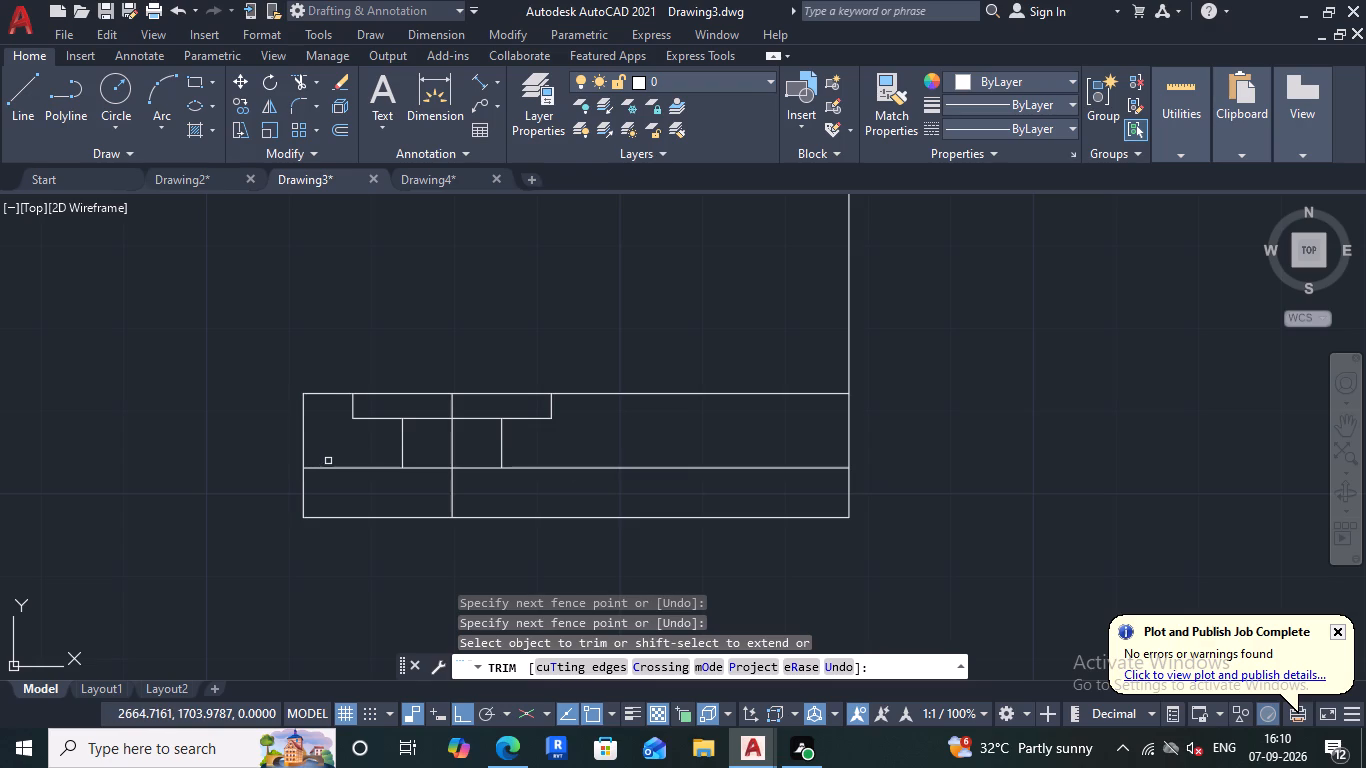
pyautogui.scroll(-2, 337, 463)
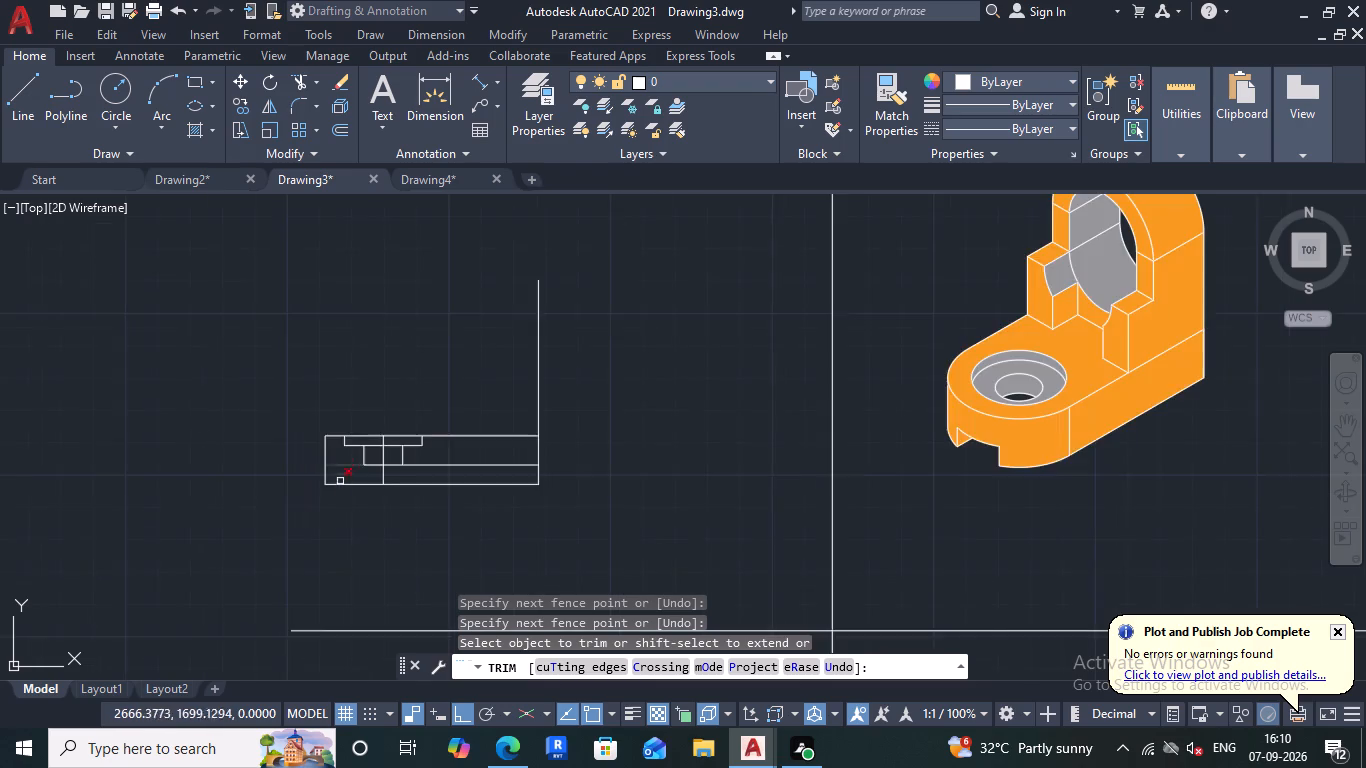
pyautogui.scroll(2, 344, 512)
pyautogui.press('Escape')
# Erase the tall vertical line at the right end of the upper-left view's base.
pyautogui.scroll(-2, 352, 497)
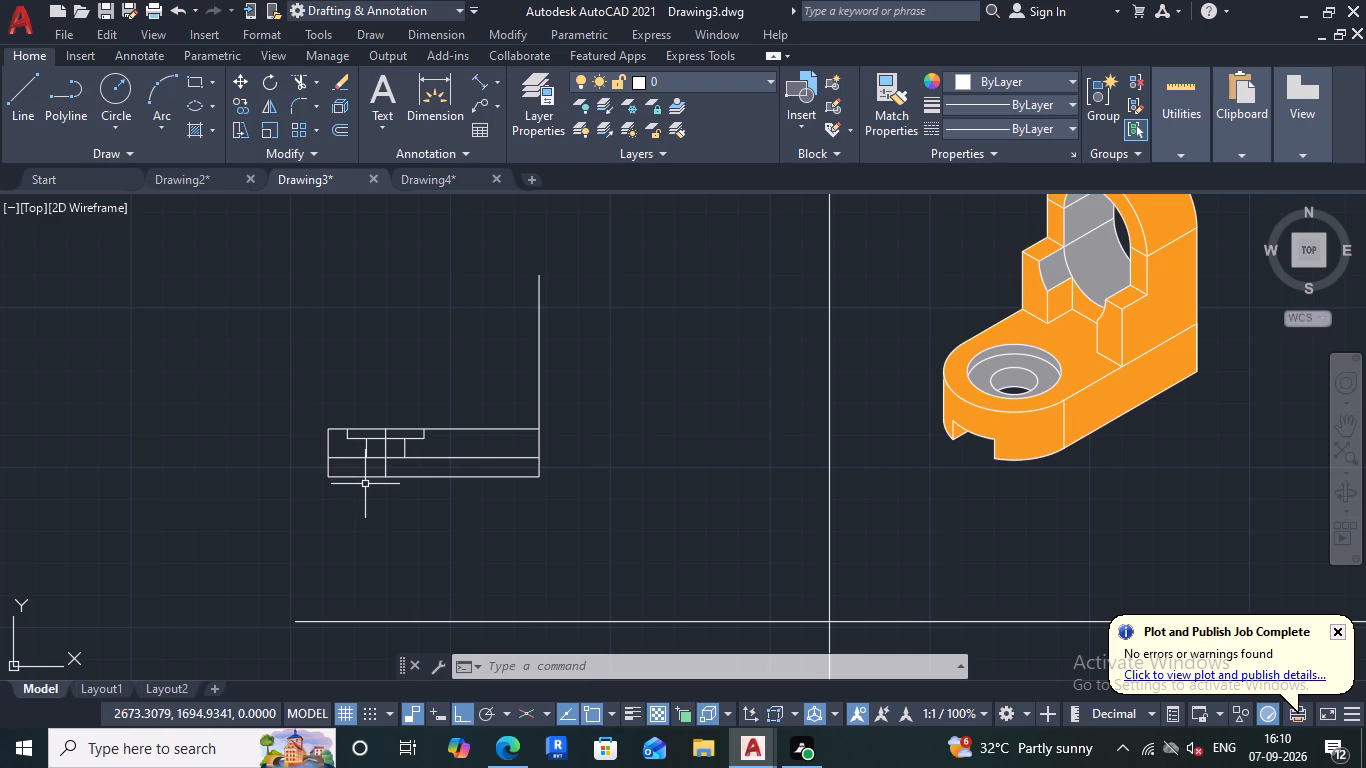
pyautogui.scroll(1, 333, 482)
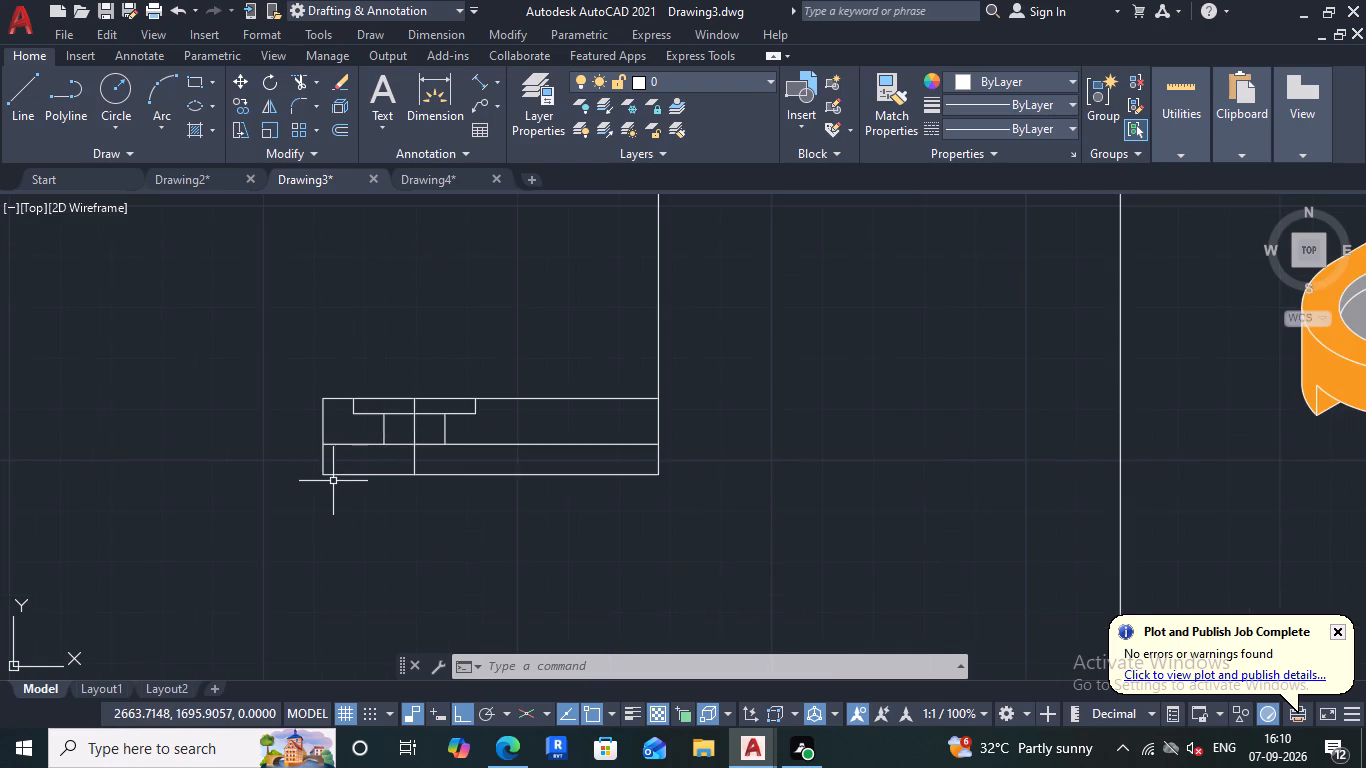
pyautogui.scroll(-1, 333, 481)
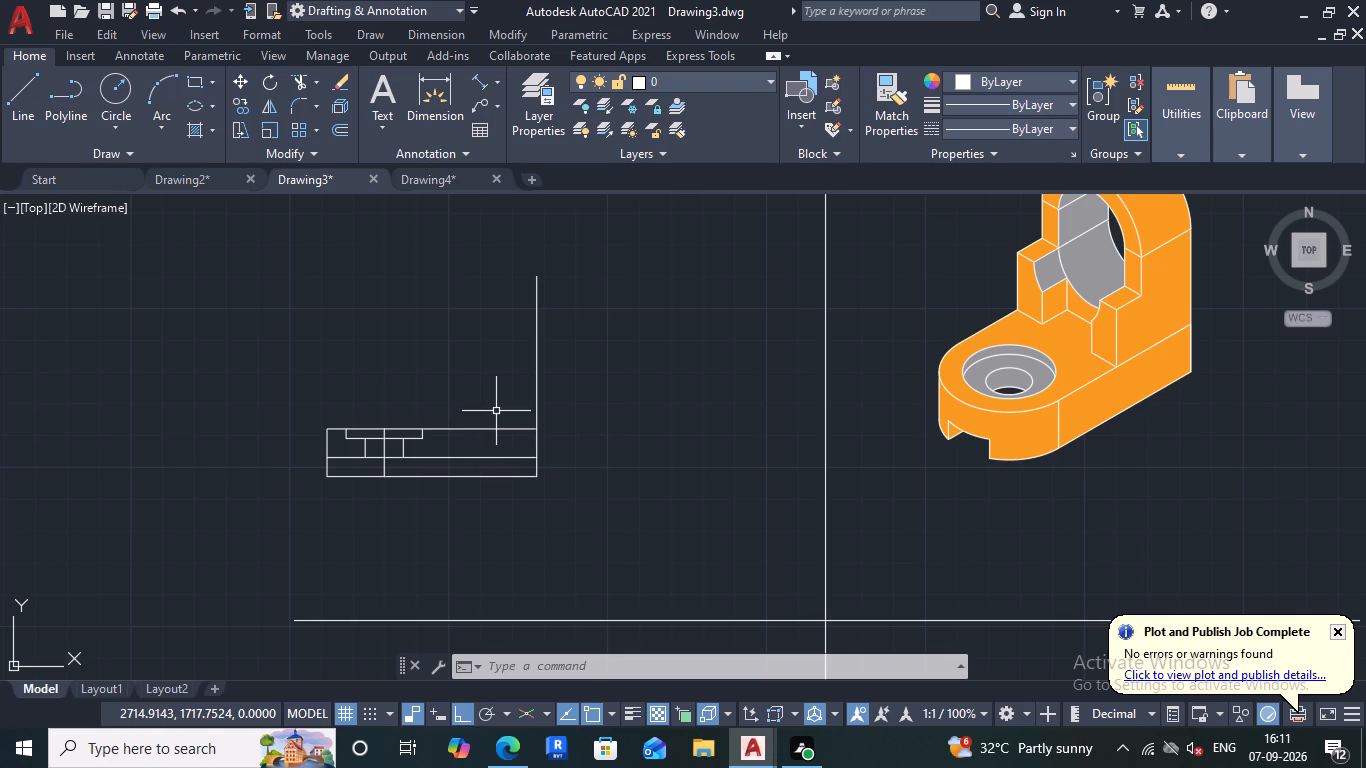
pyautogui.scroll(-1, 487, 409)
pyautogui.scroll(1, 525, 362)
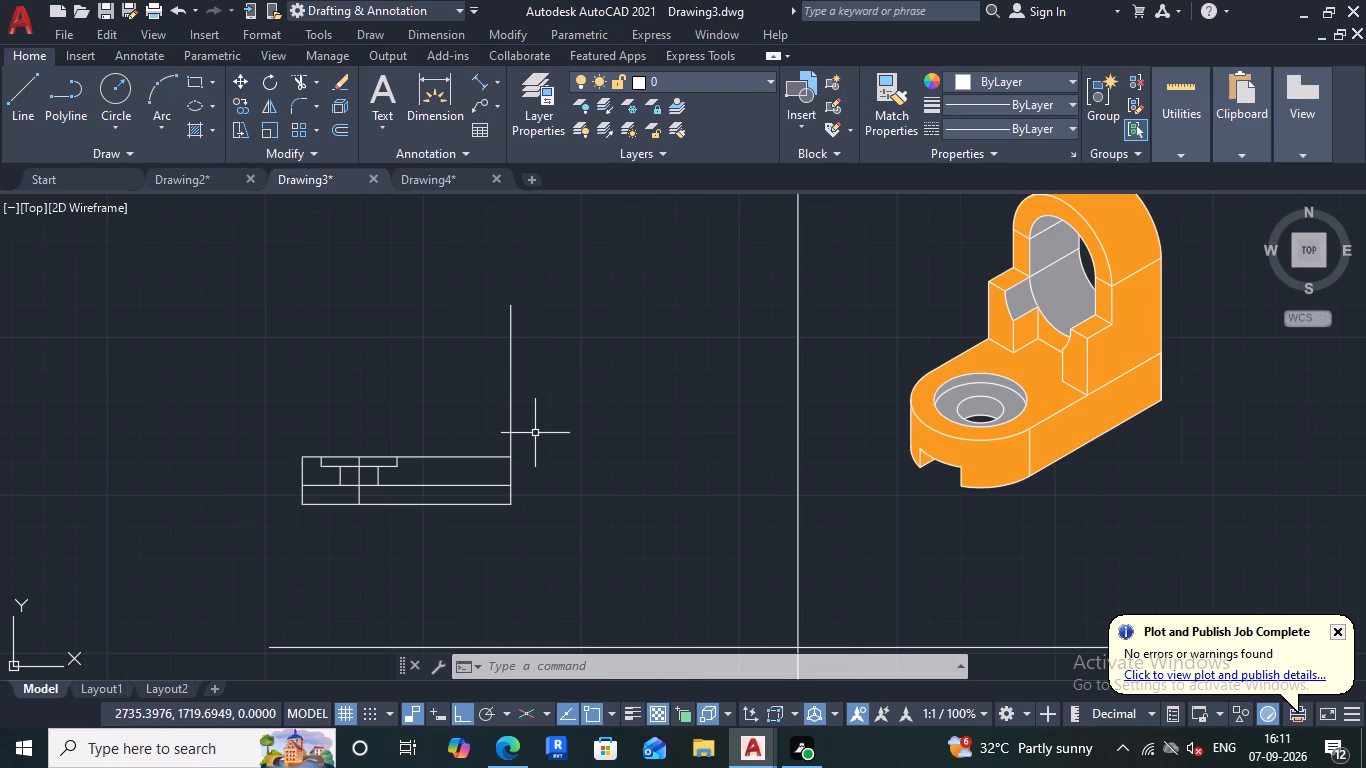
pyautogui.click(533, 405)
pyautogui.click(479, 373)
pyautogui.press('Delete')
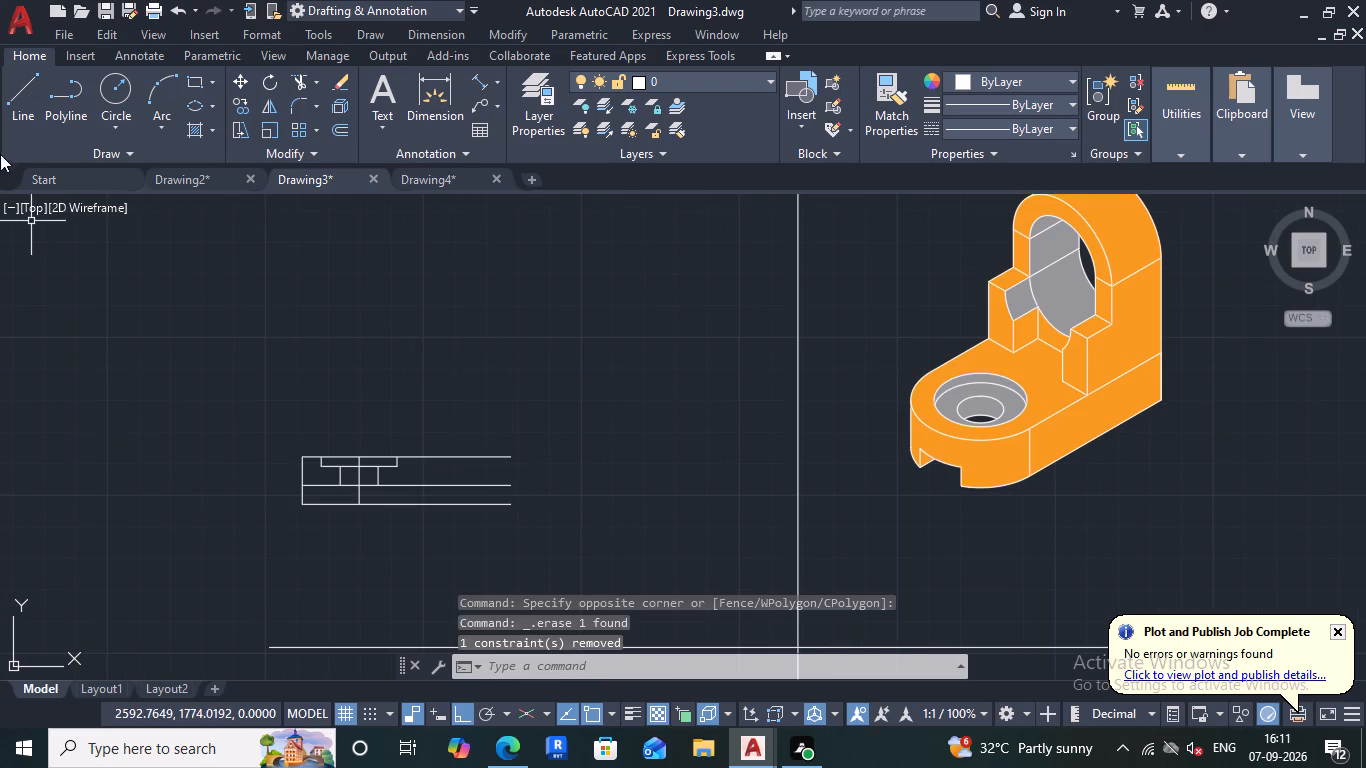
# Draw the upright's stepped outline from the base's bottom-right corner: 63 up, 18 left, 30 down, 9 left, and down just past the base's top line.
pyautogui.click(22, 88)
pyautogui.click(517, 508)
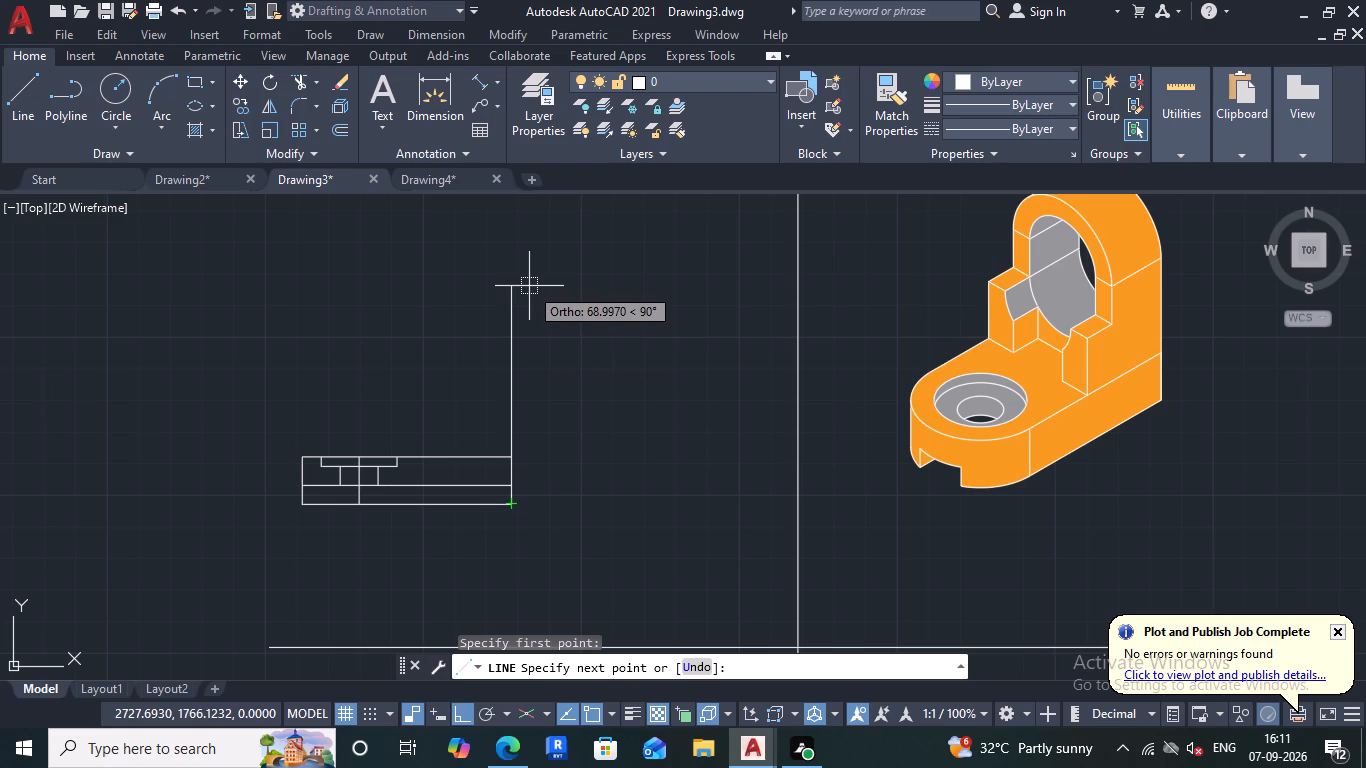
pyautogui.write('63')
pyautogui.press('Return')
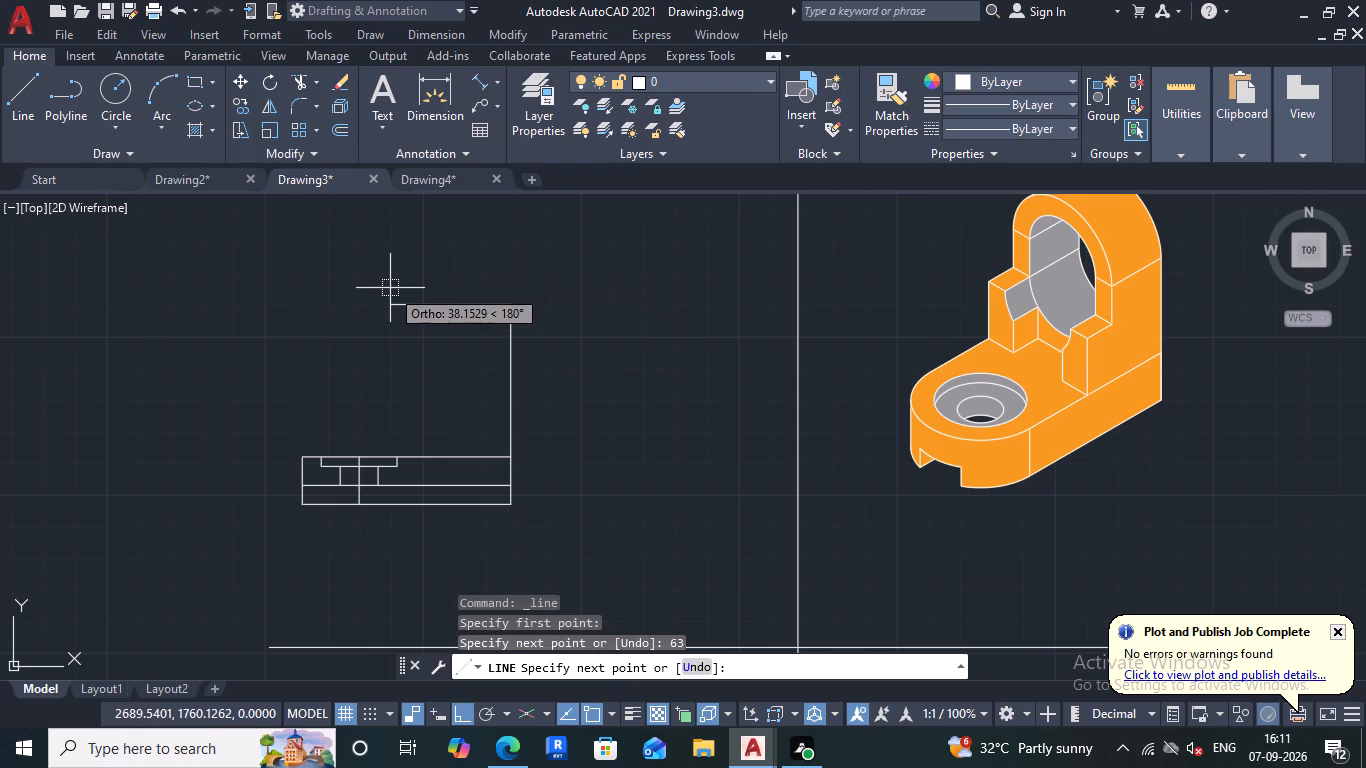
pyautogui.write('18')
pyautogui.press('Return')
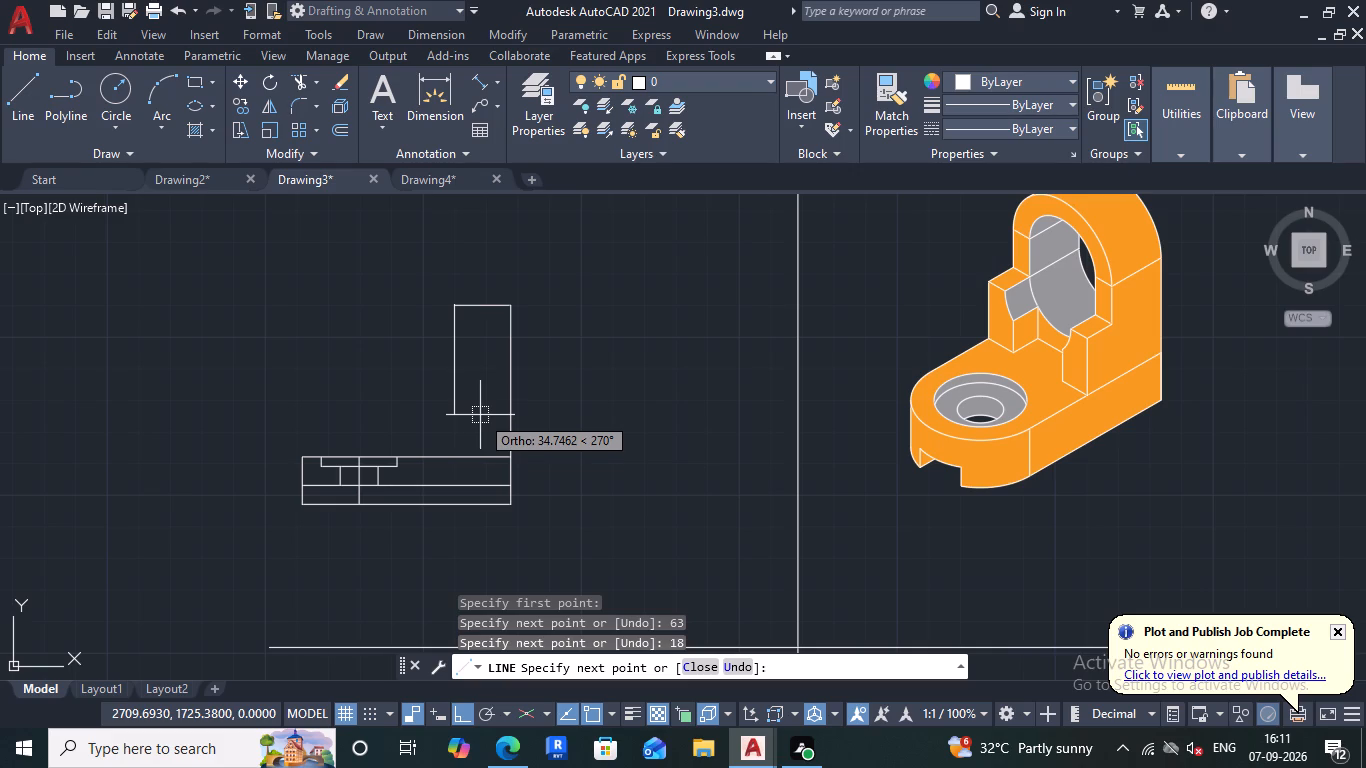
pyautogui.write('30')
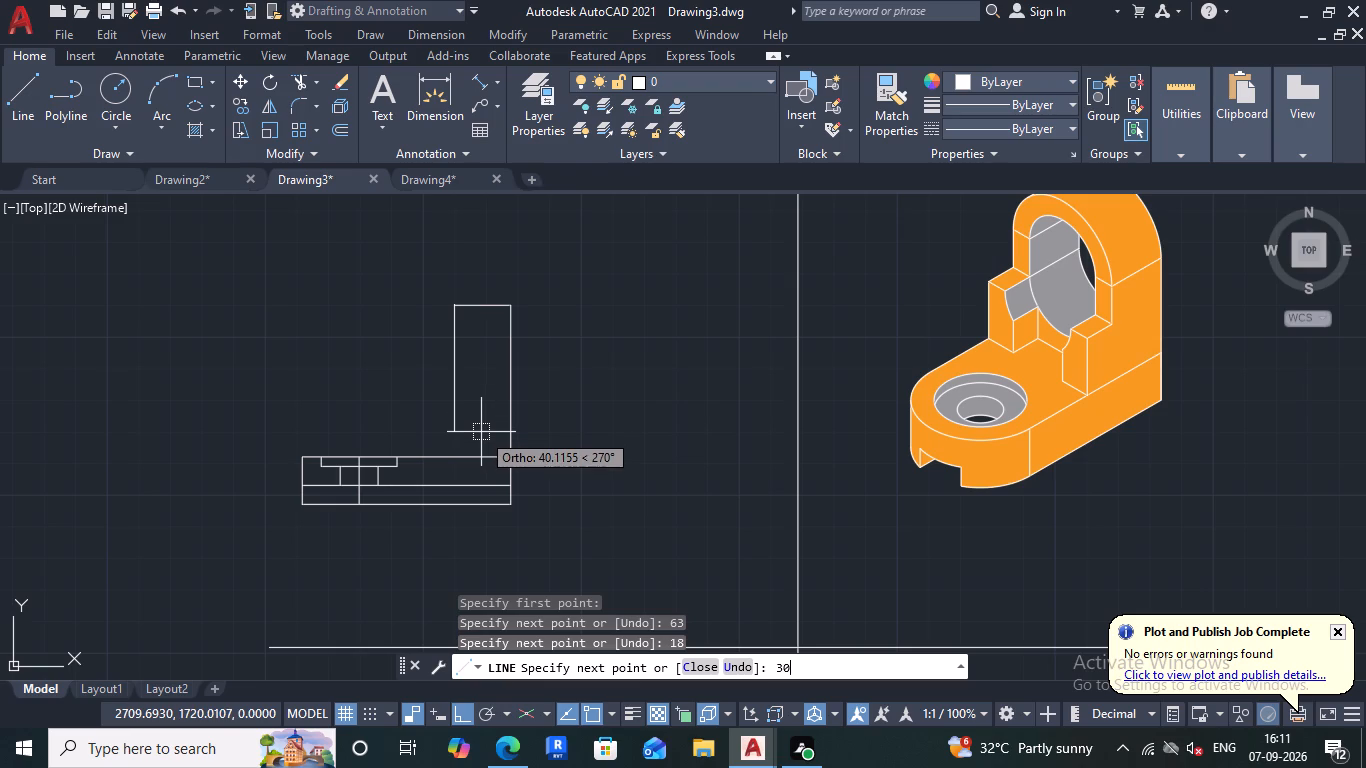
pyautogui.press('Return')
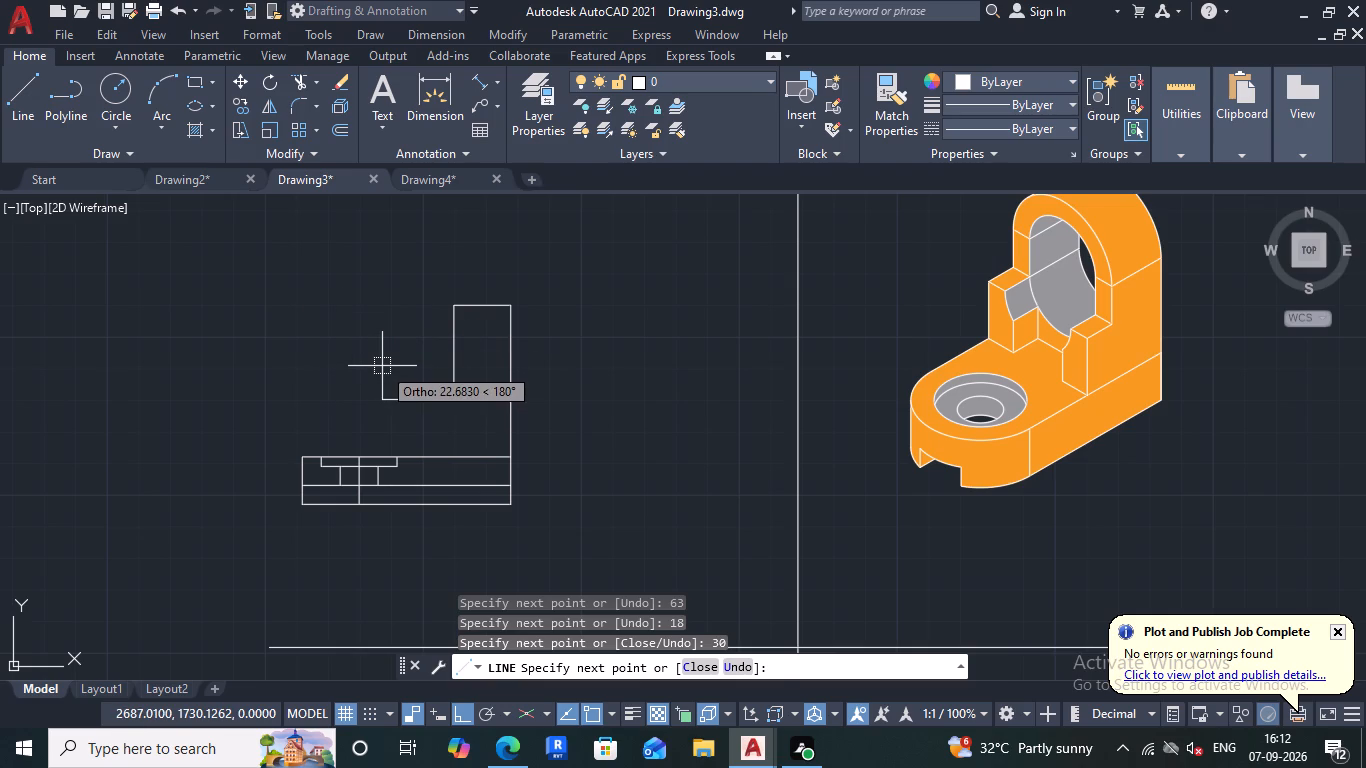
pyautogui.press('9')
pyautogui.press('Return')
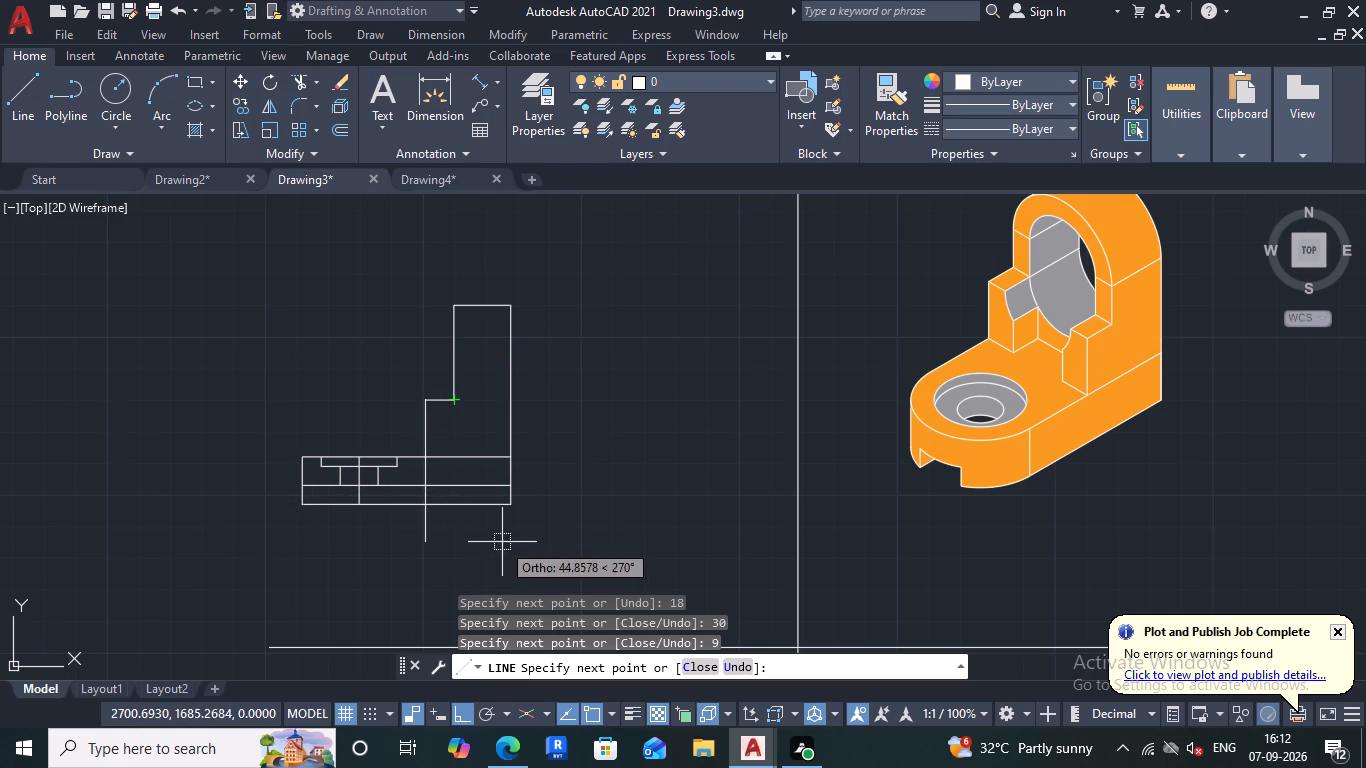
pyautogui.scroll(3, 429, 468)
pyautogui.click(411, 460)
pyautogui.press('Escape')
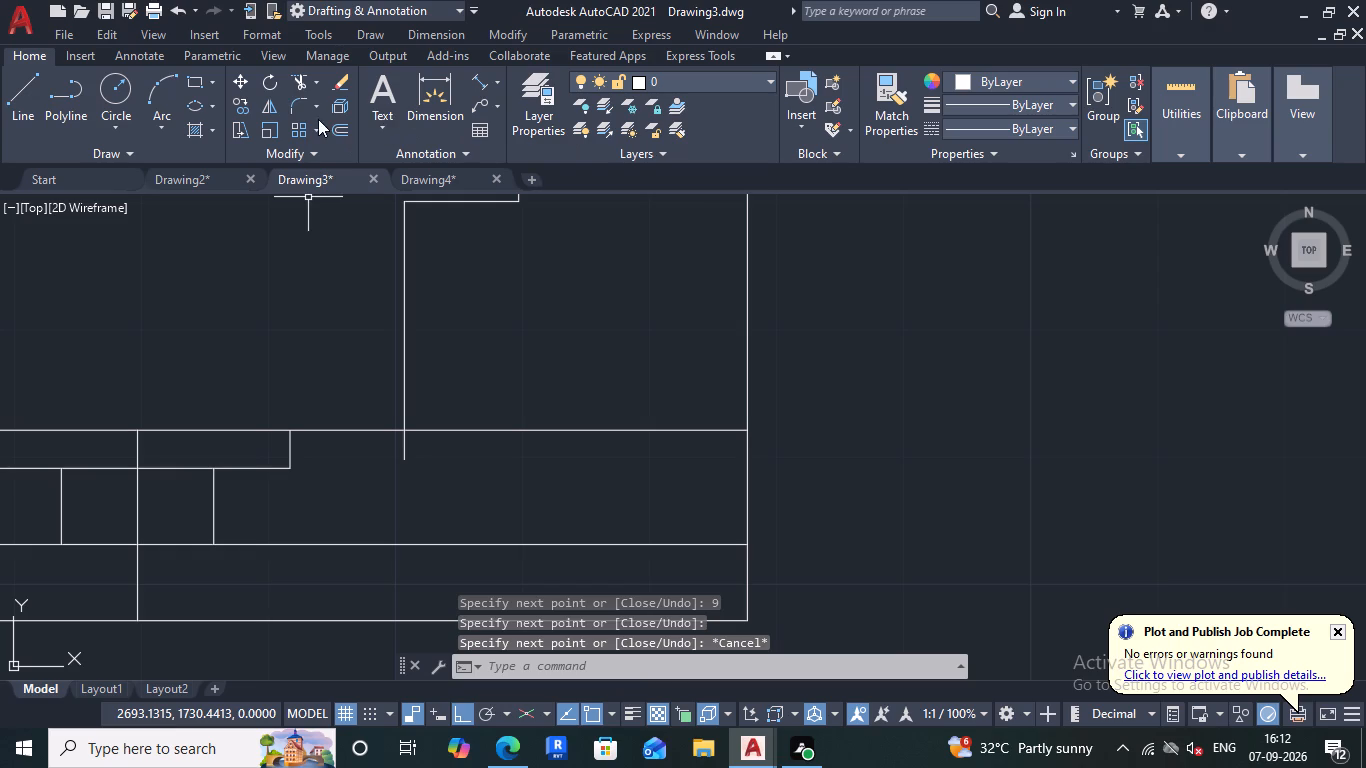
# Trim the end of the upright's left edge that overshoots below the base's top line.
pyautogui.click(294, 82)
pyautogui.moveTo(417, 464); pyautogui.dragTo(373, 456)
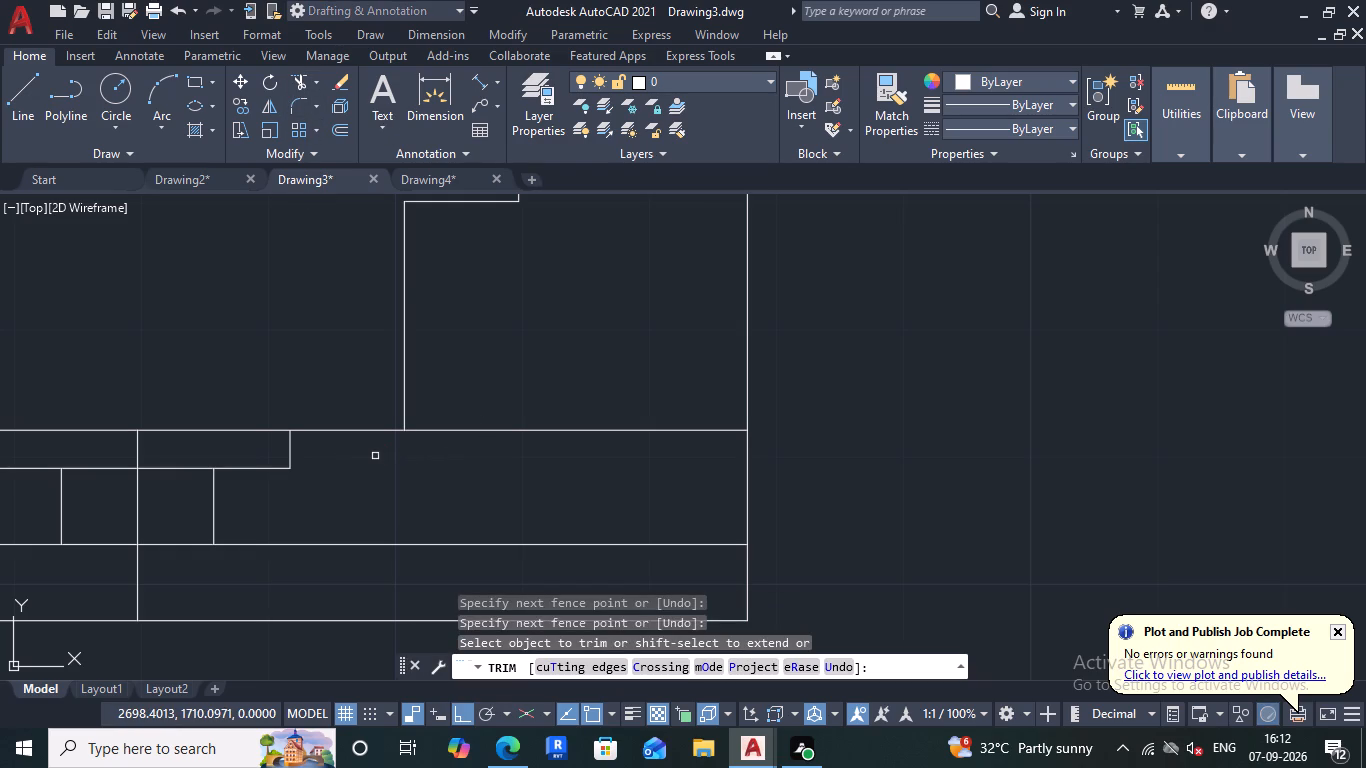
# Trim away the part of the base's top line that runs beneath the stepped upright, from its left edge to its right edge.
pyautogui.scroll(-1, 376, 471)
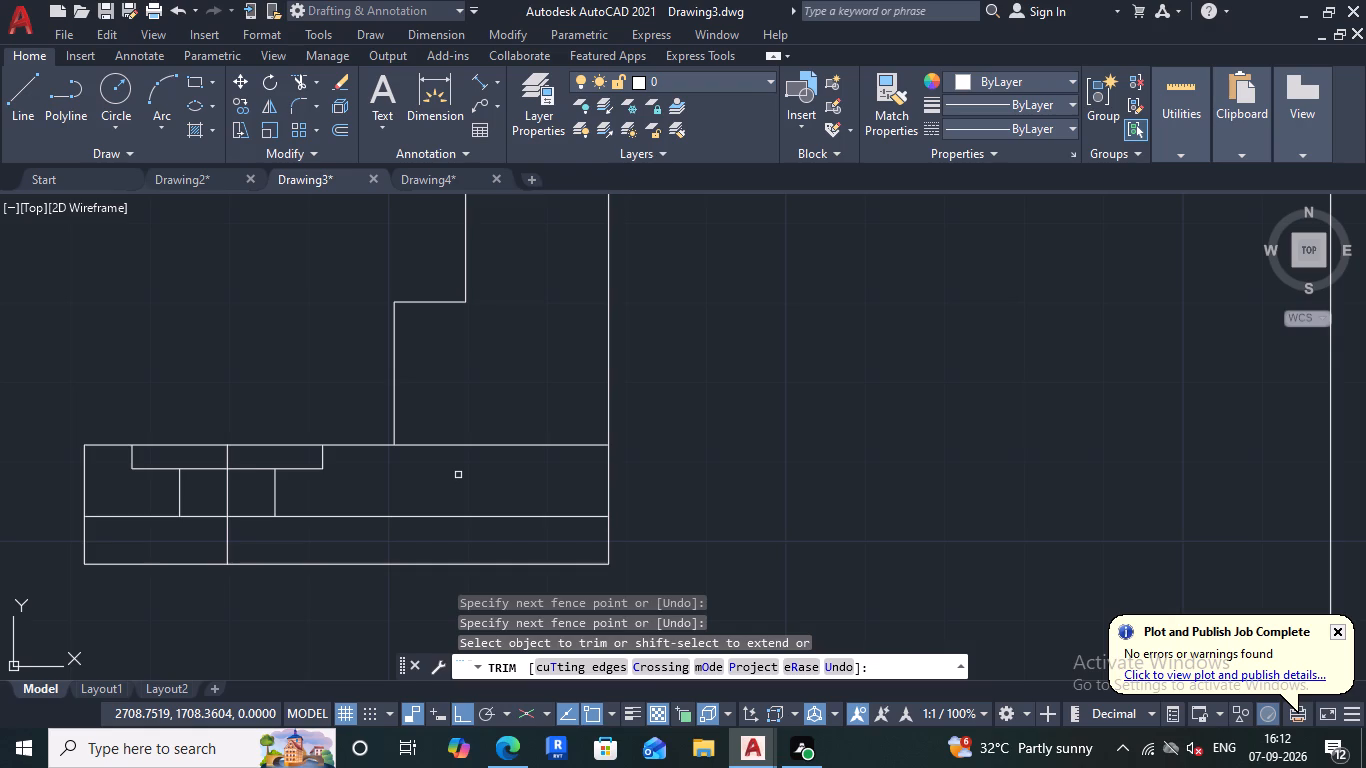
pyautogui.scroll(-2, 458, 475)
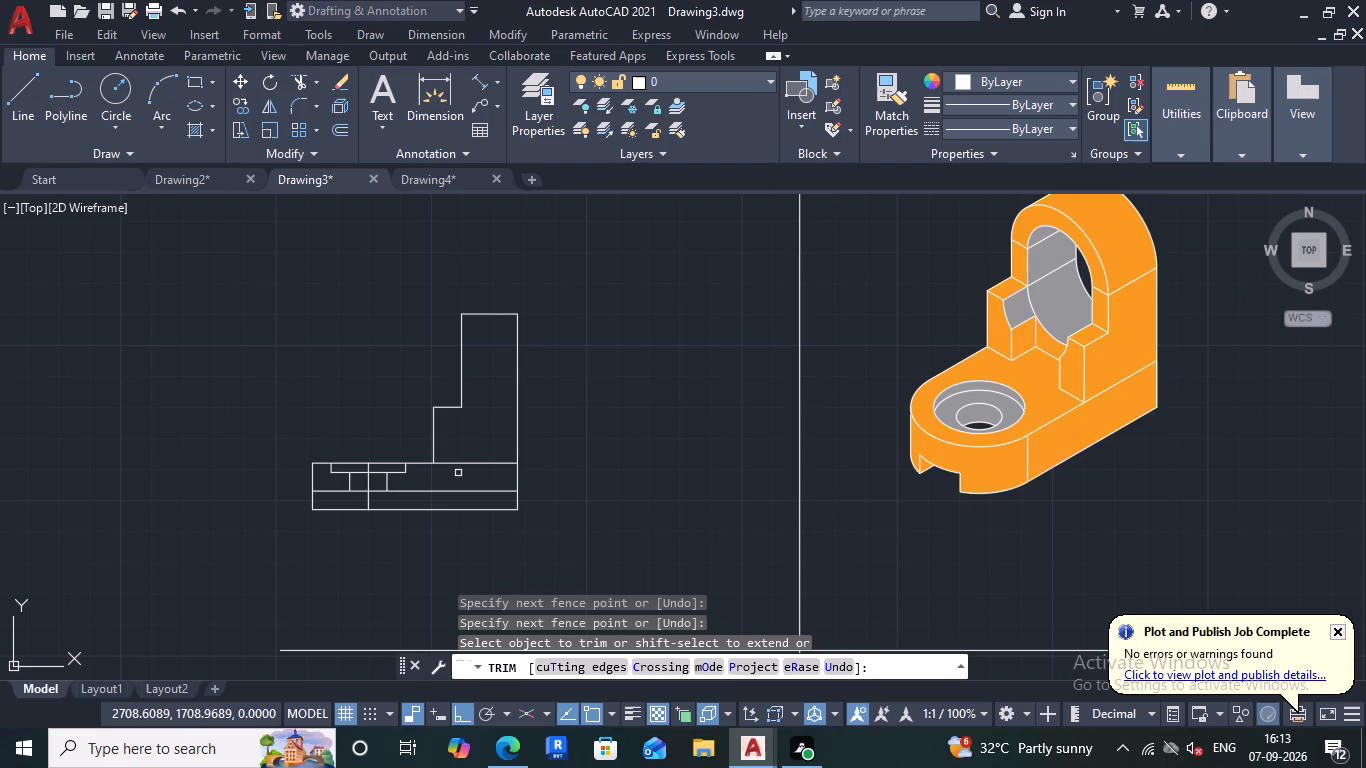
pyautogui.scroll(1, 458, 473)
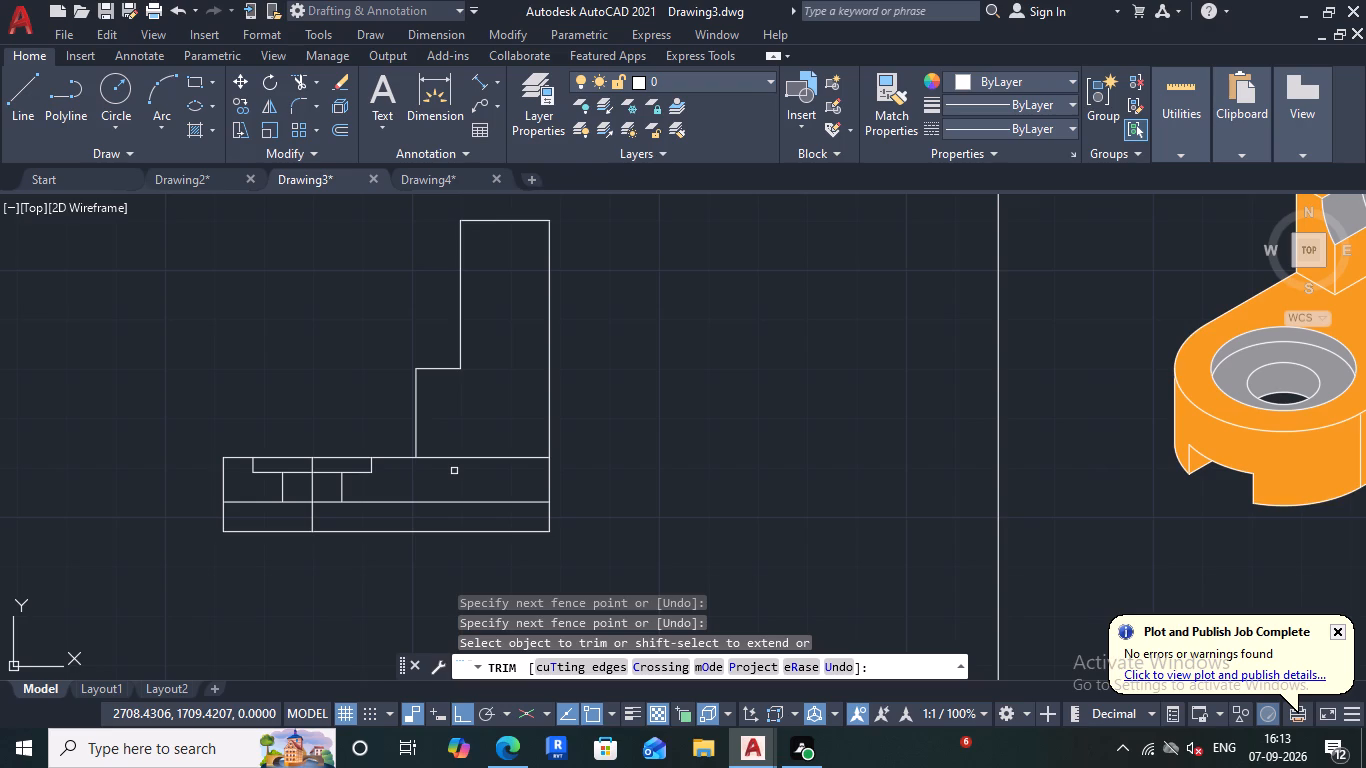
pyautogui.scroll(-1, 454, 471)
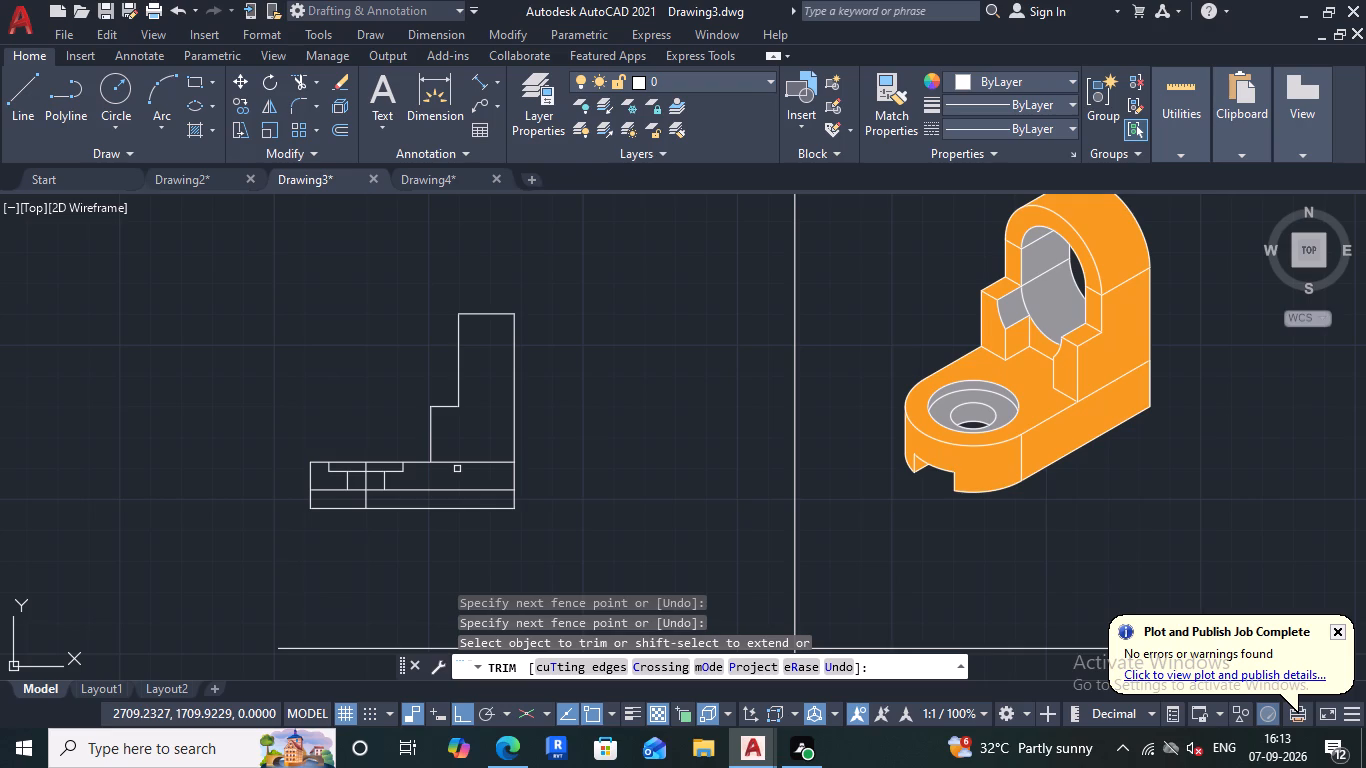
pyautogui.scroll(1, 460, 469)
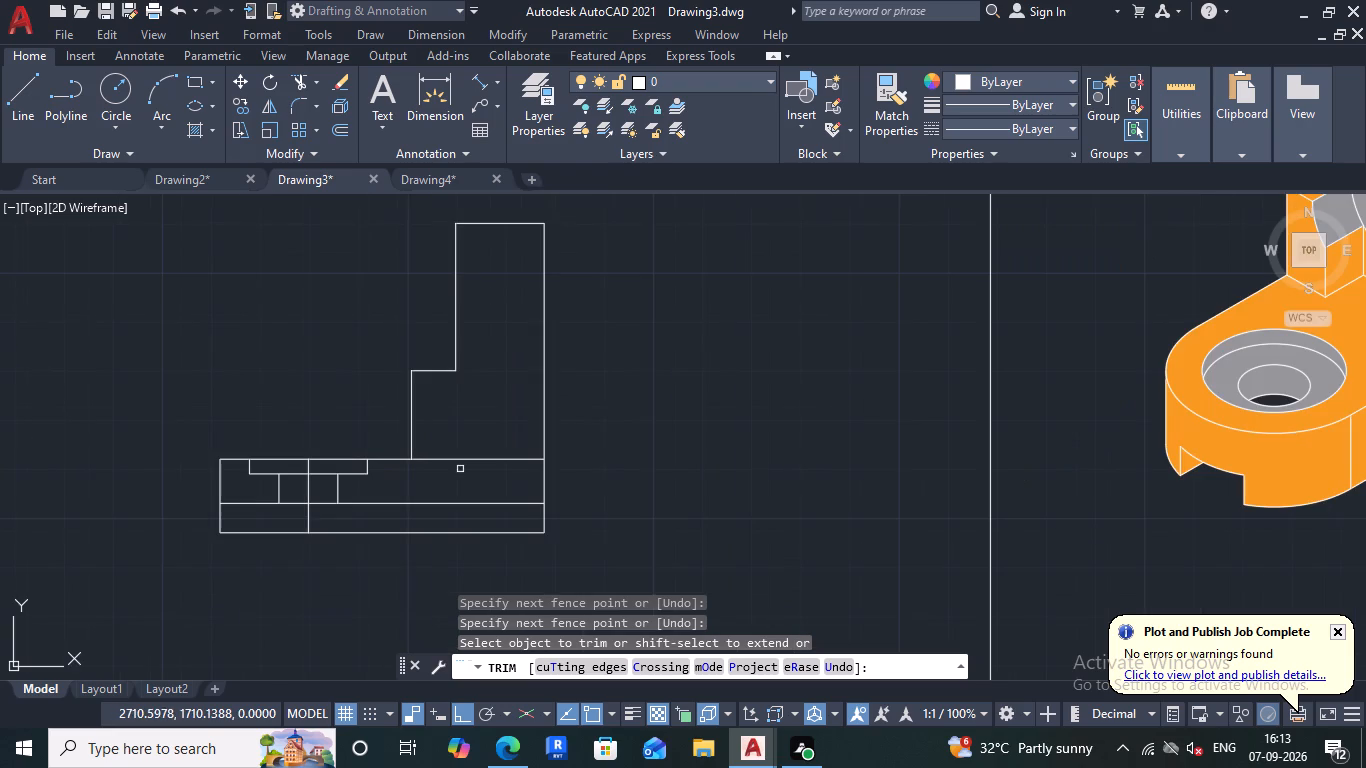
pyautogui.moveTo(475, 469); pyautogui.dragTo(478, 460)
pyautogui.click(474, 454)
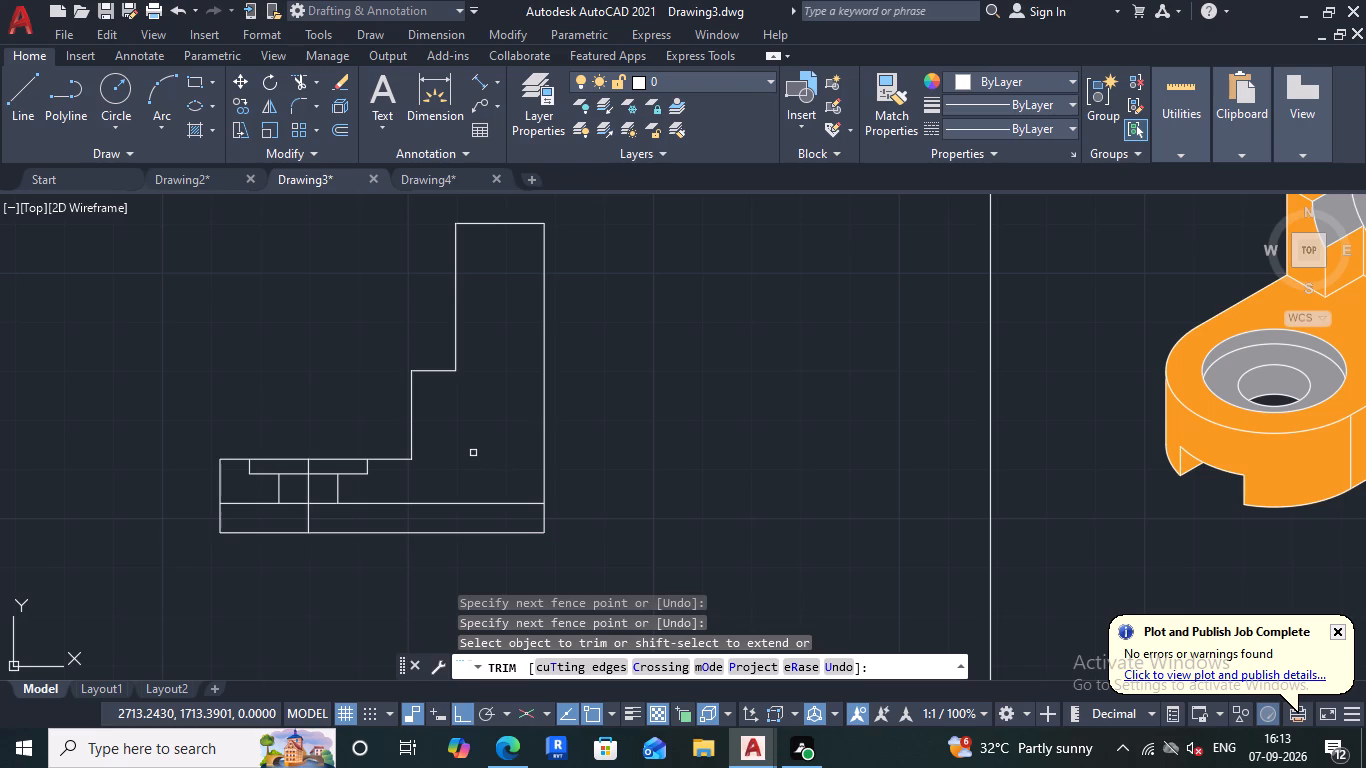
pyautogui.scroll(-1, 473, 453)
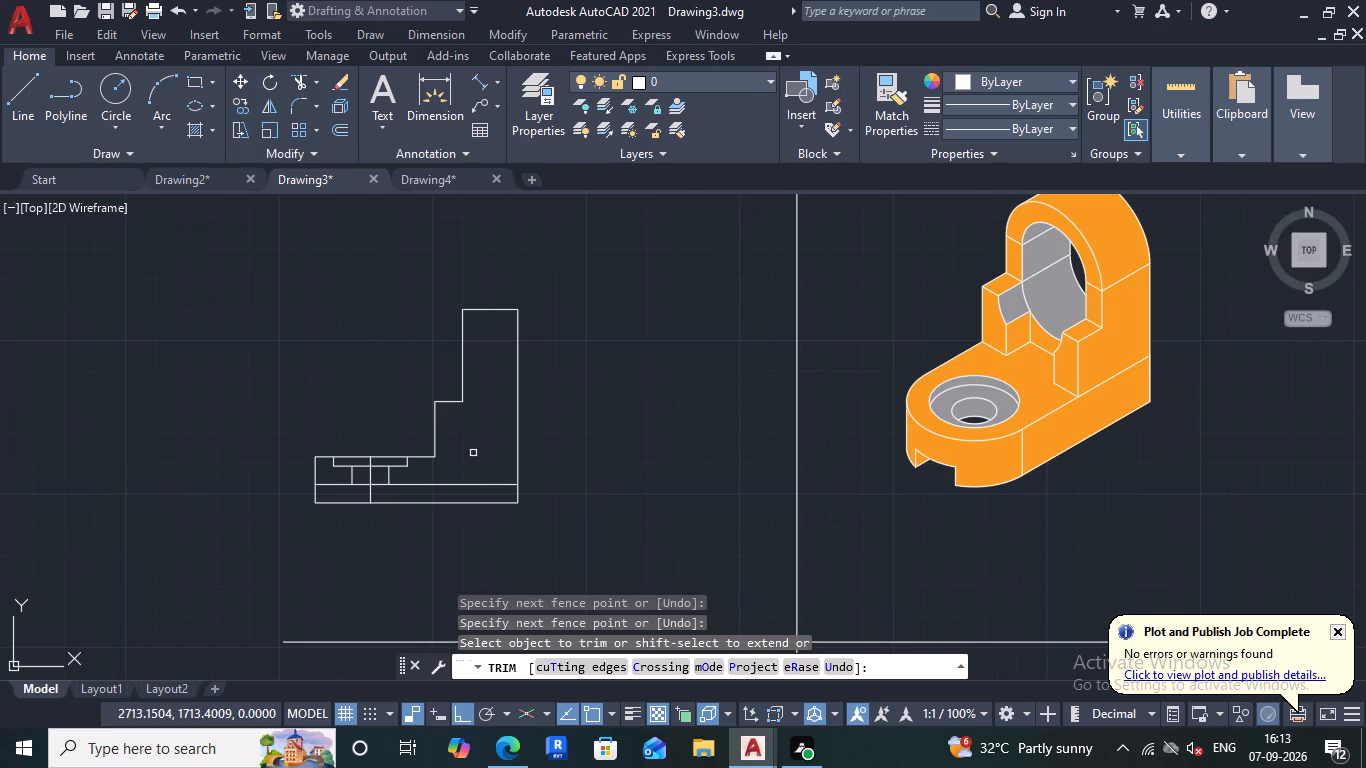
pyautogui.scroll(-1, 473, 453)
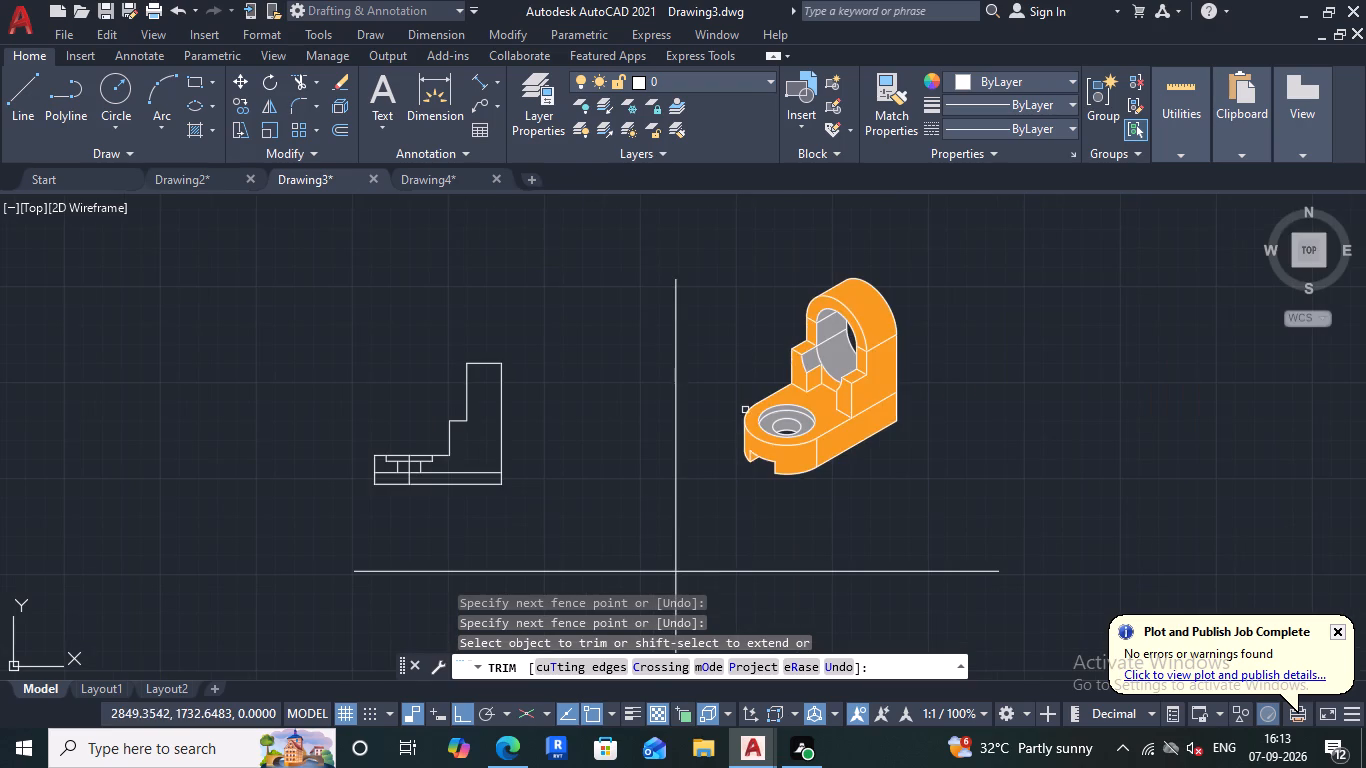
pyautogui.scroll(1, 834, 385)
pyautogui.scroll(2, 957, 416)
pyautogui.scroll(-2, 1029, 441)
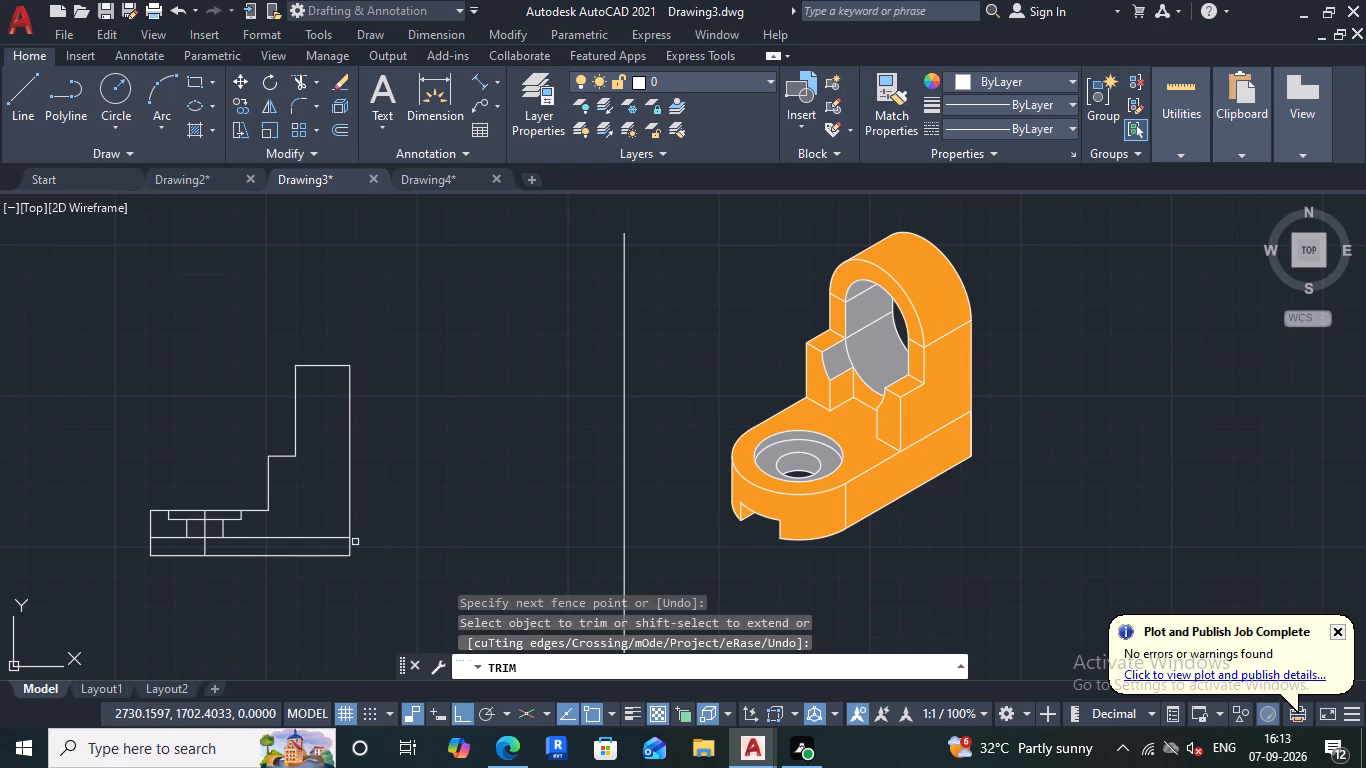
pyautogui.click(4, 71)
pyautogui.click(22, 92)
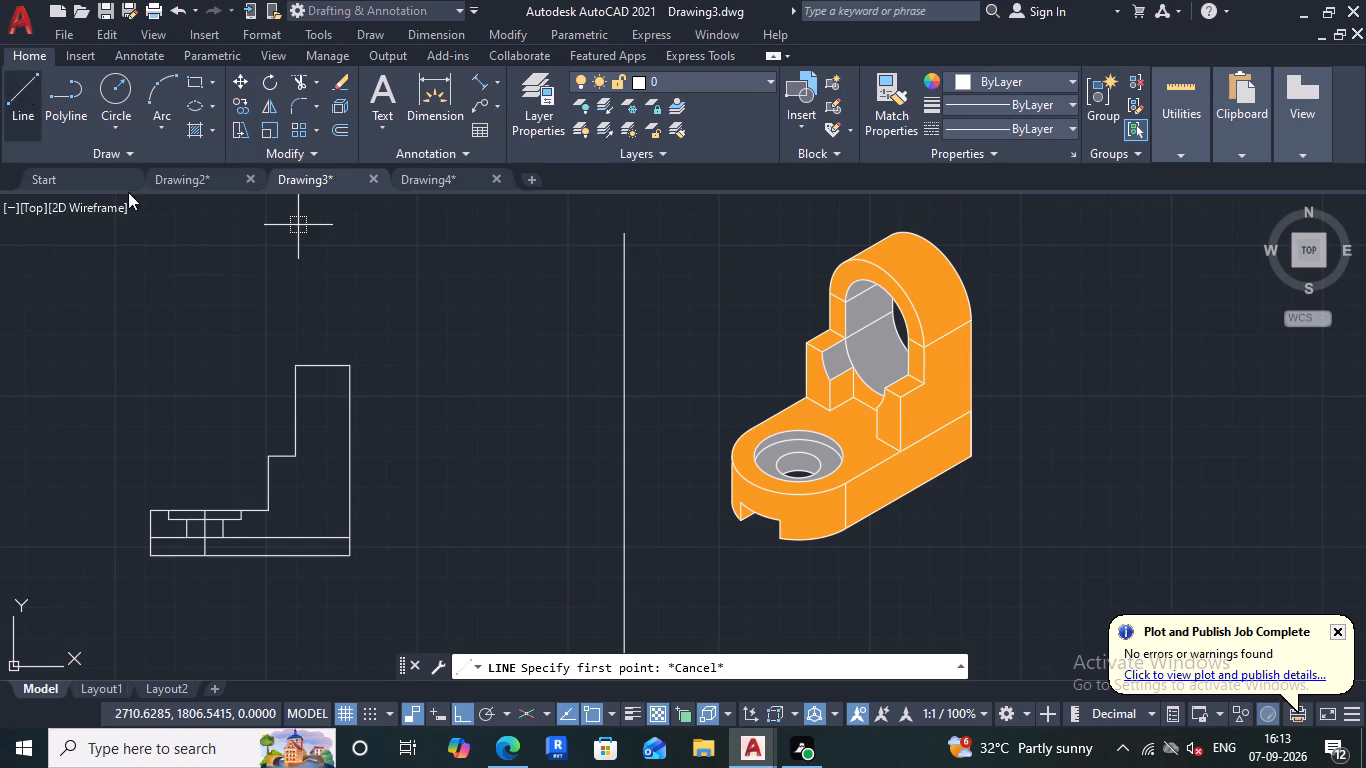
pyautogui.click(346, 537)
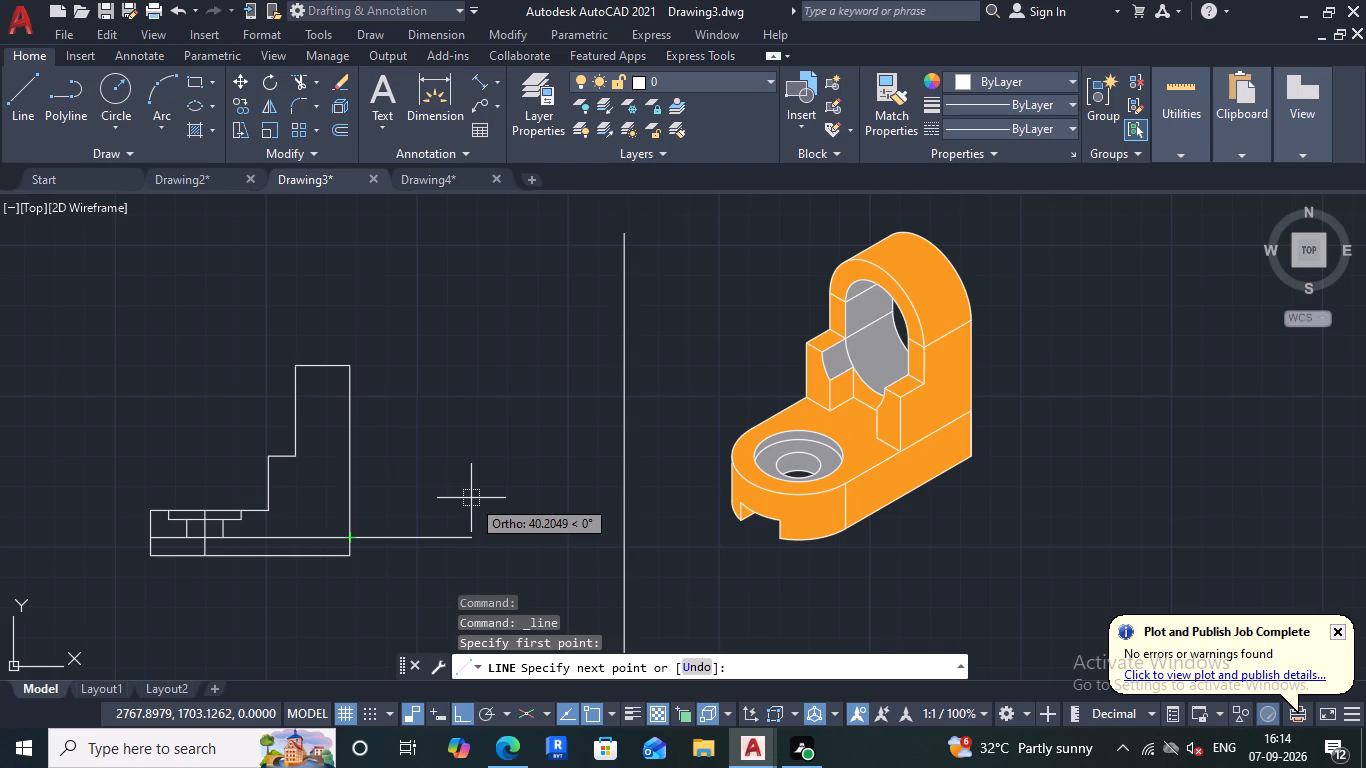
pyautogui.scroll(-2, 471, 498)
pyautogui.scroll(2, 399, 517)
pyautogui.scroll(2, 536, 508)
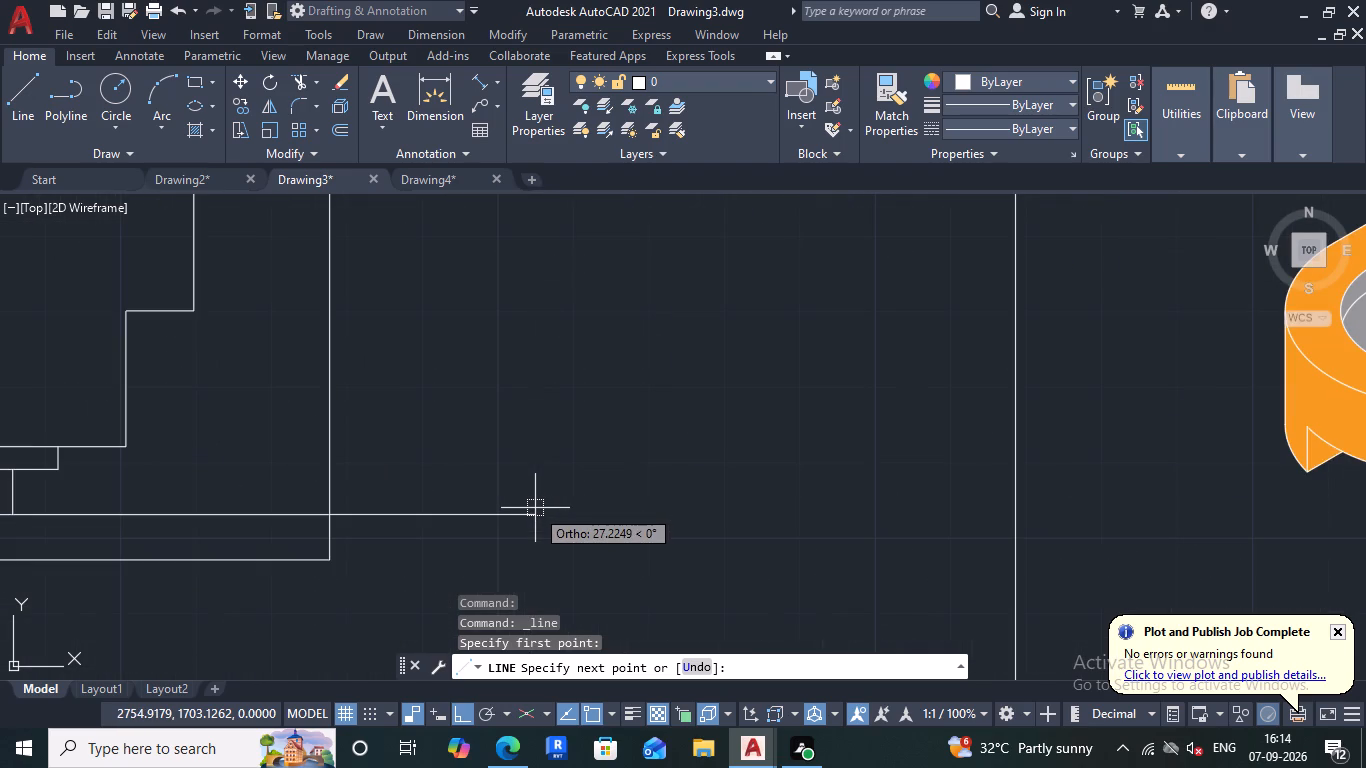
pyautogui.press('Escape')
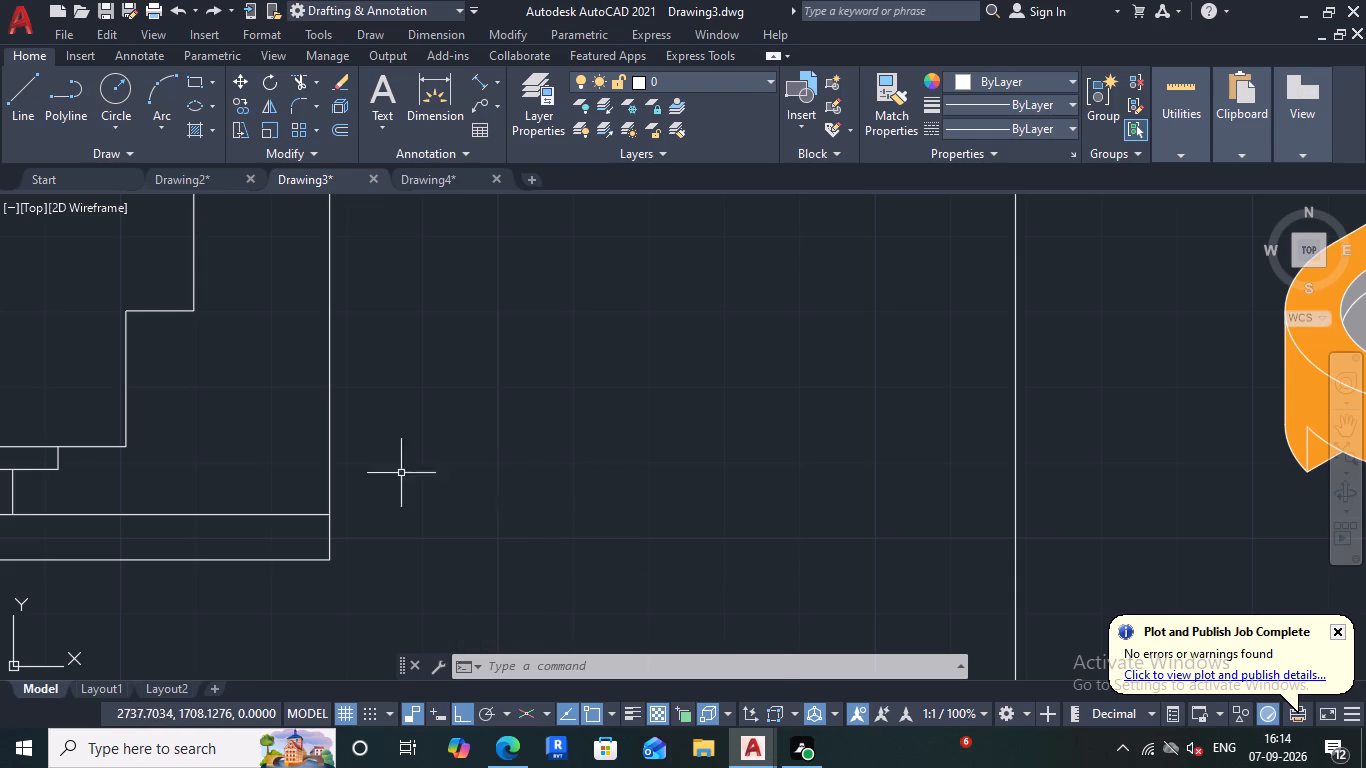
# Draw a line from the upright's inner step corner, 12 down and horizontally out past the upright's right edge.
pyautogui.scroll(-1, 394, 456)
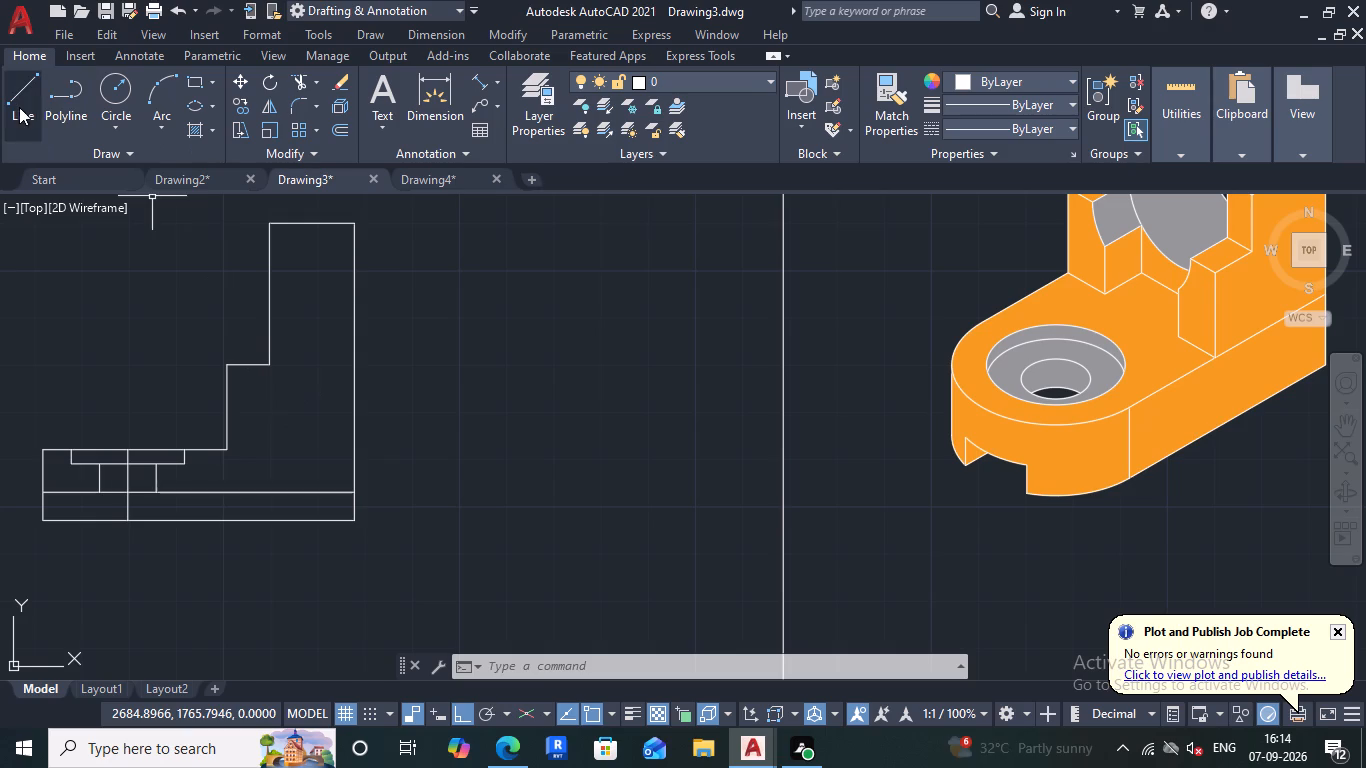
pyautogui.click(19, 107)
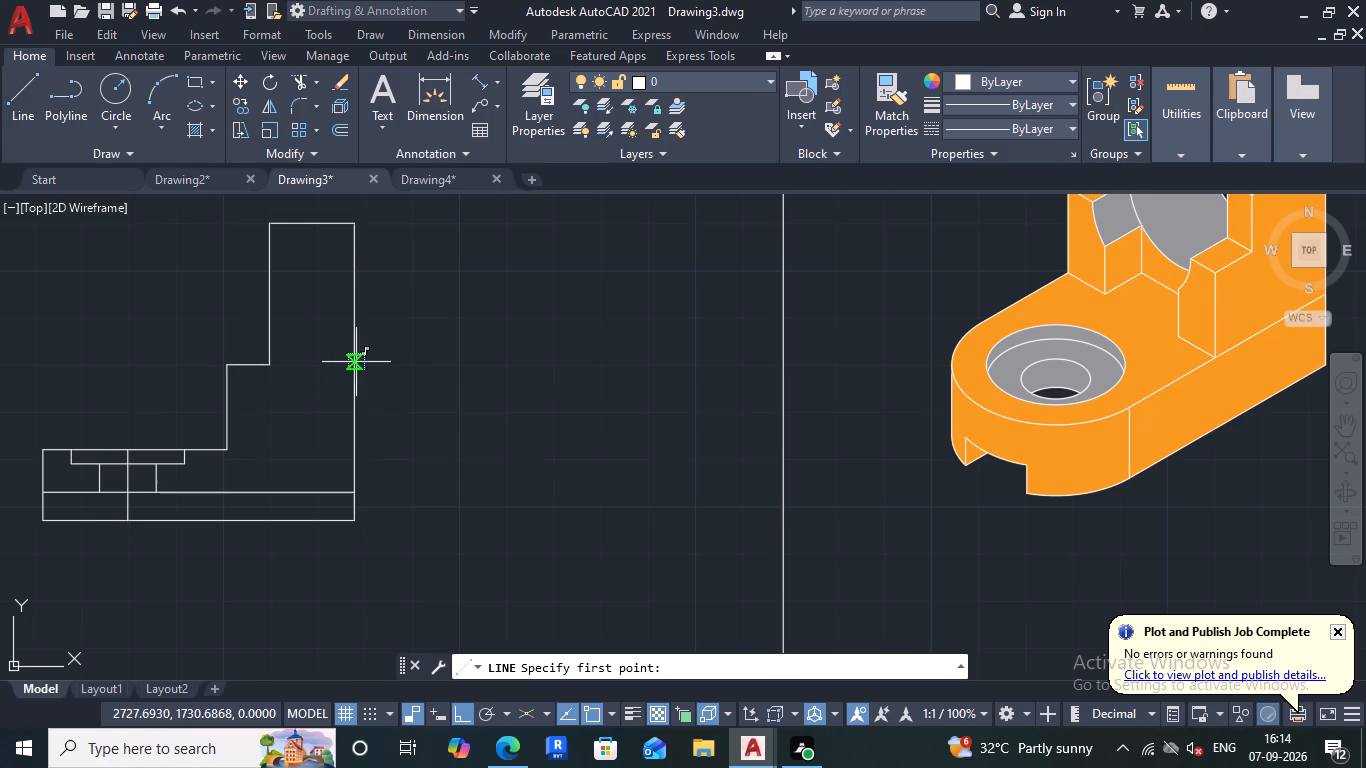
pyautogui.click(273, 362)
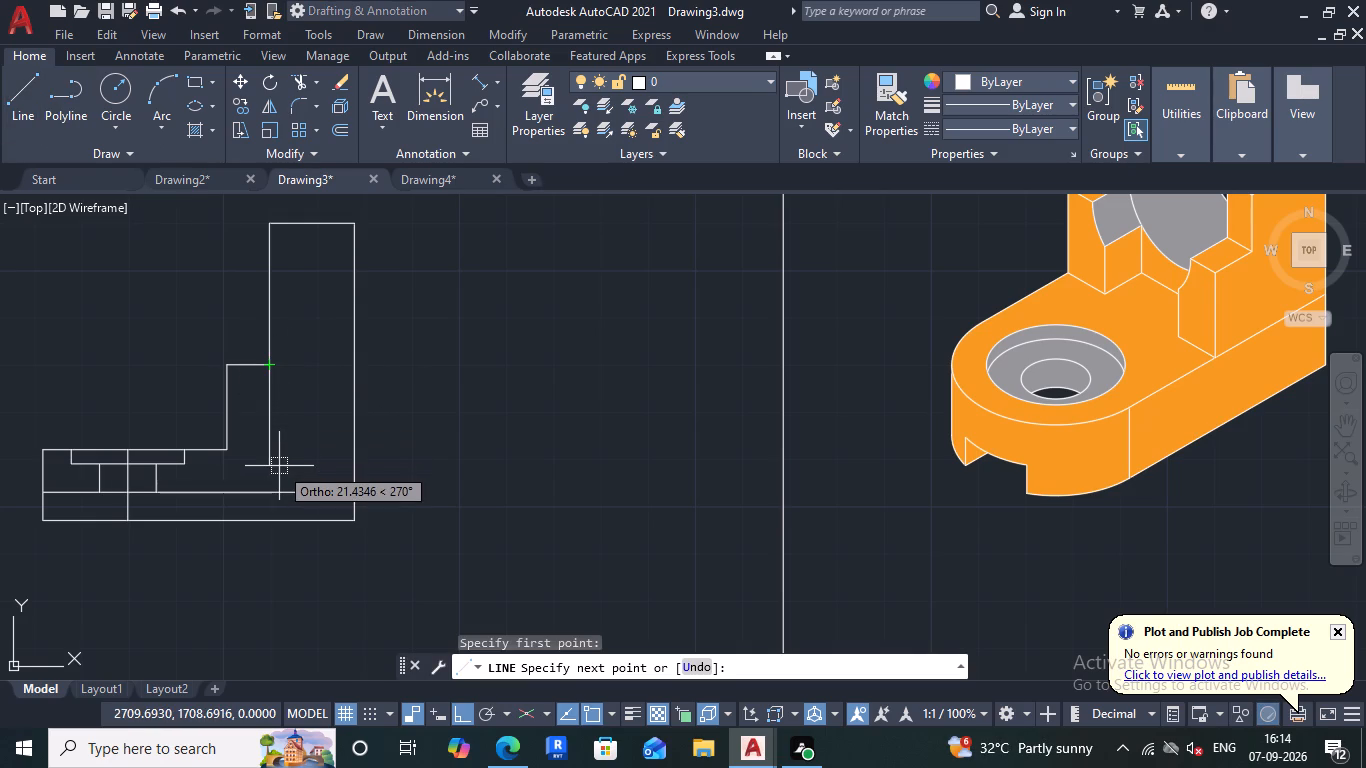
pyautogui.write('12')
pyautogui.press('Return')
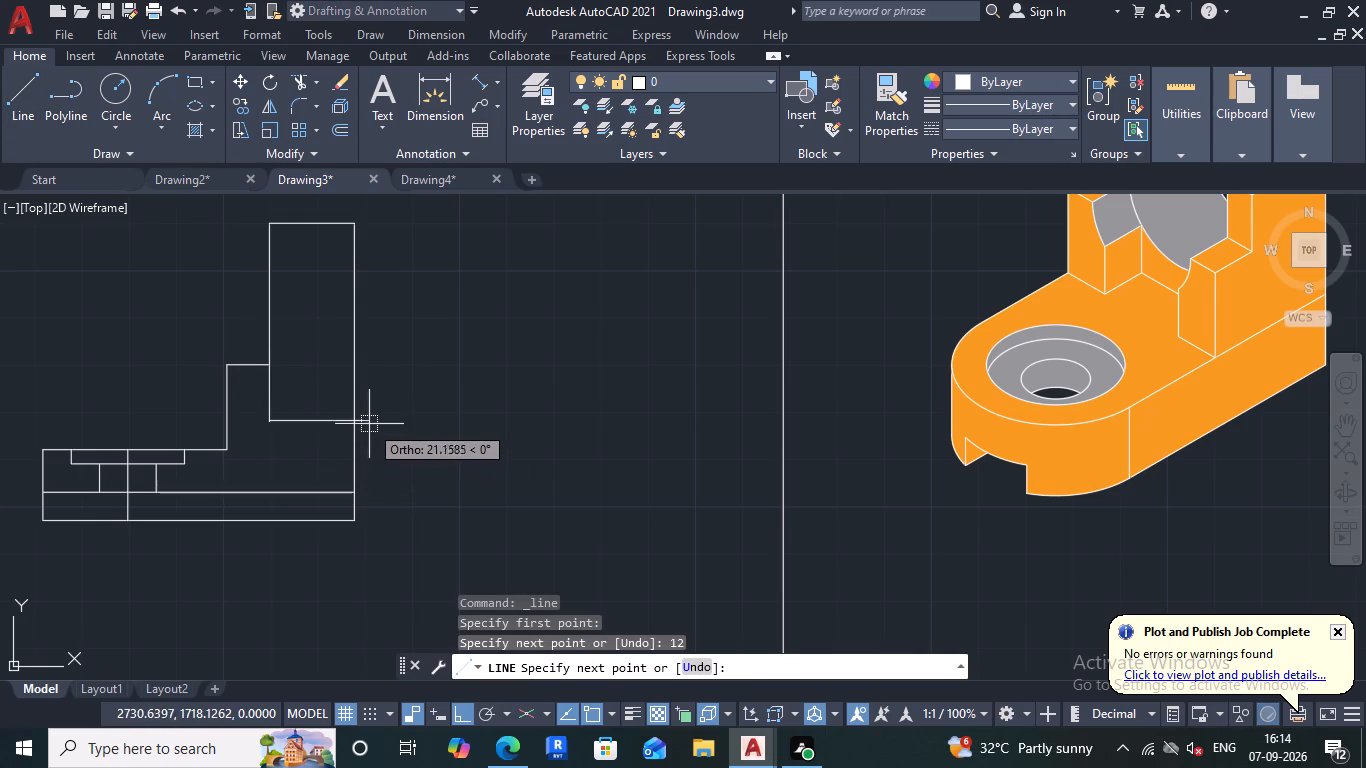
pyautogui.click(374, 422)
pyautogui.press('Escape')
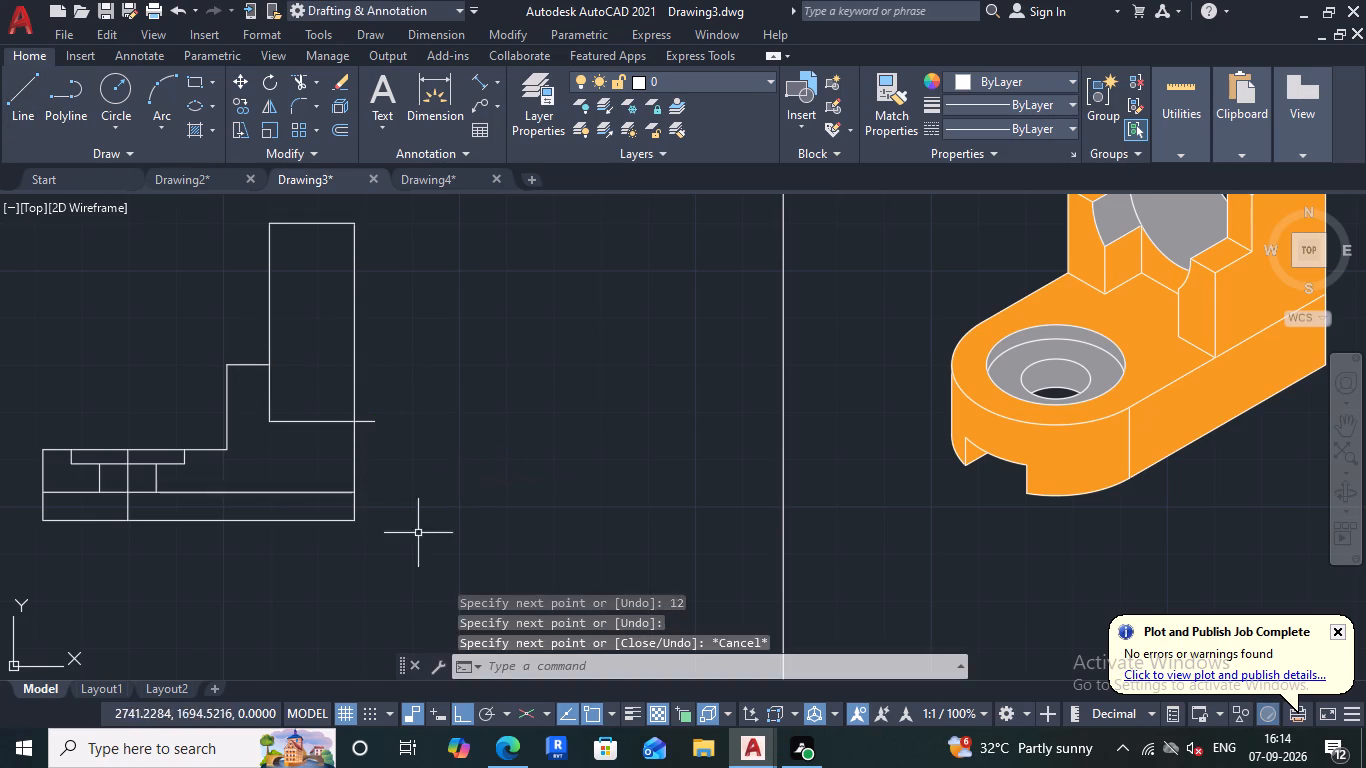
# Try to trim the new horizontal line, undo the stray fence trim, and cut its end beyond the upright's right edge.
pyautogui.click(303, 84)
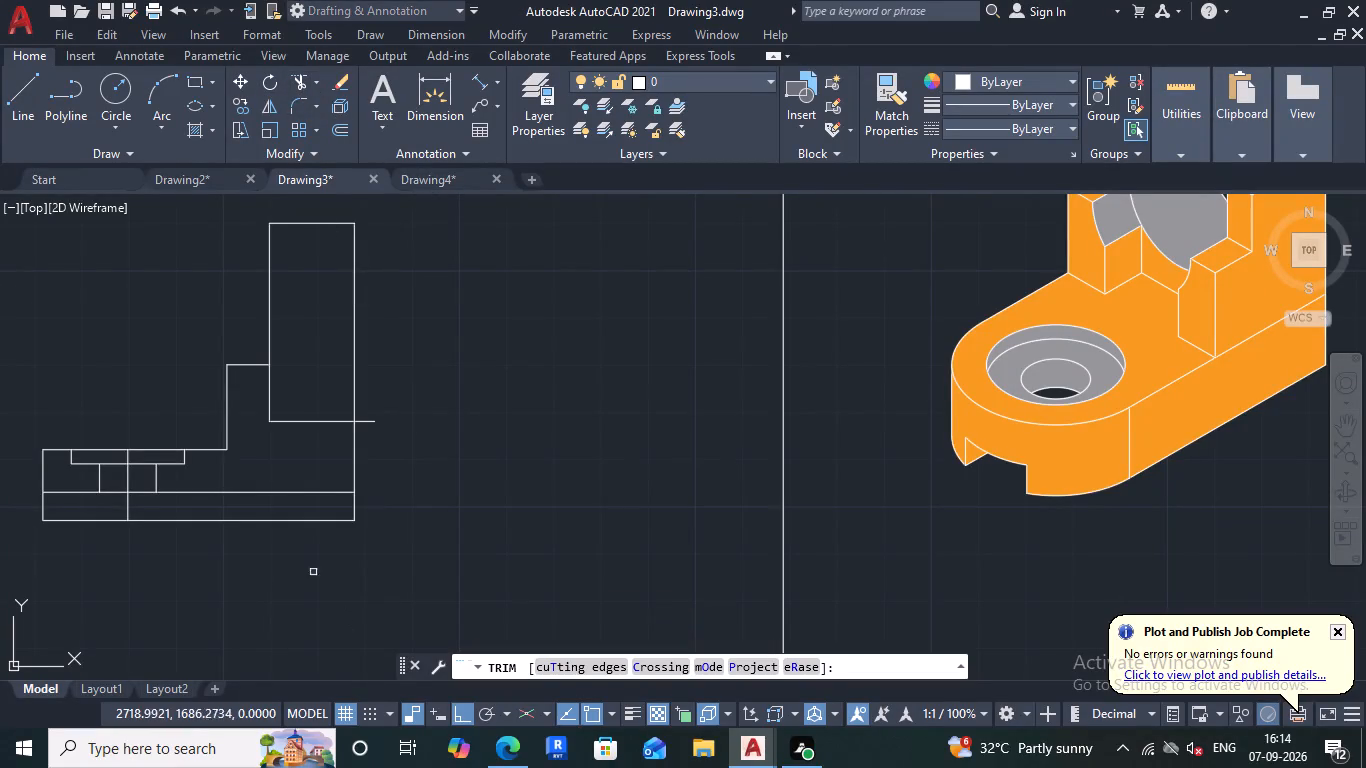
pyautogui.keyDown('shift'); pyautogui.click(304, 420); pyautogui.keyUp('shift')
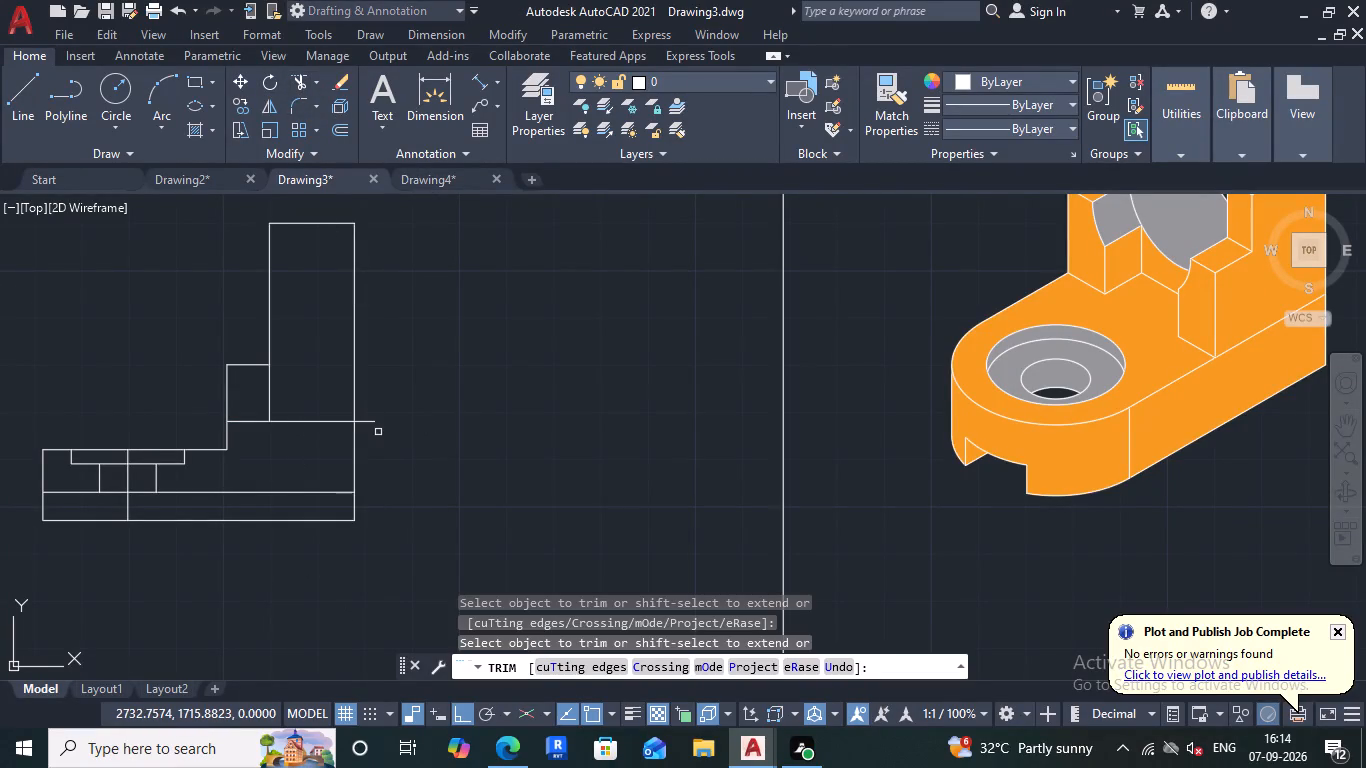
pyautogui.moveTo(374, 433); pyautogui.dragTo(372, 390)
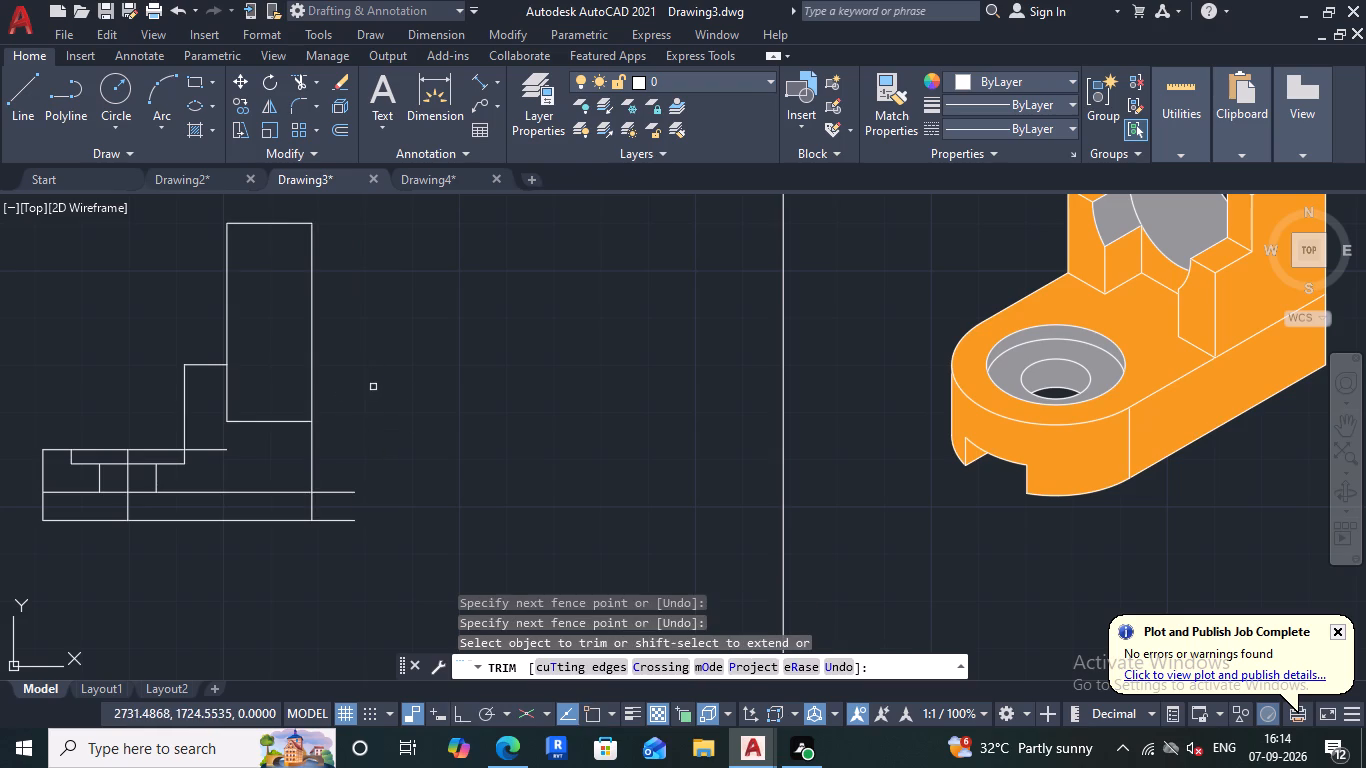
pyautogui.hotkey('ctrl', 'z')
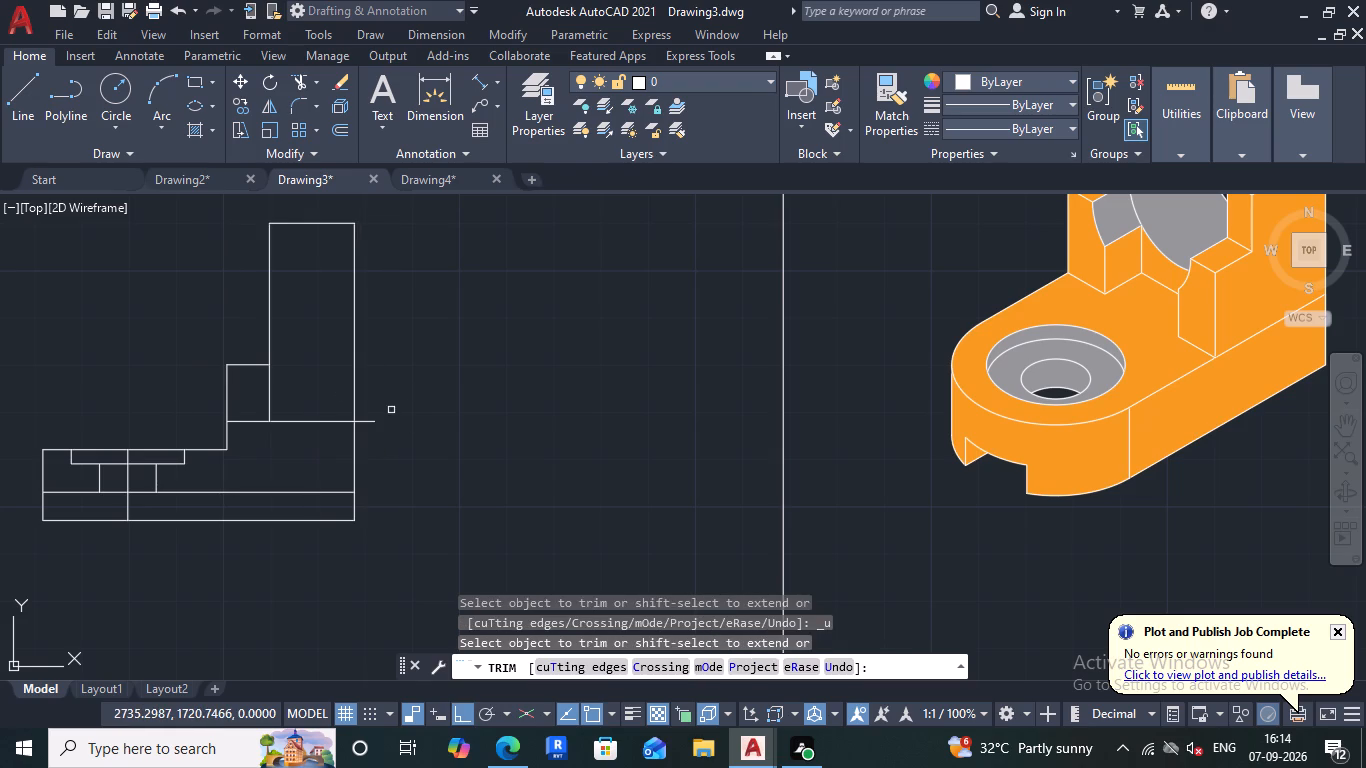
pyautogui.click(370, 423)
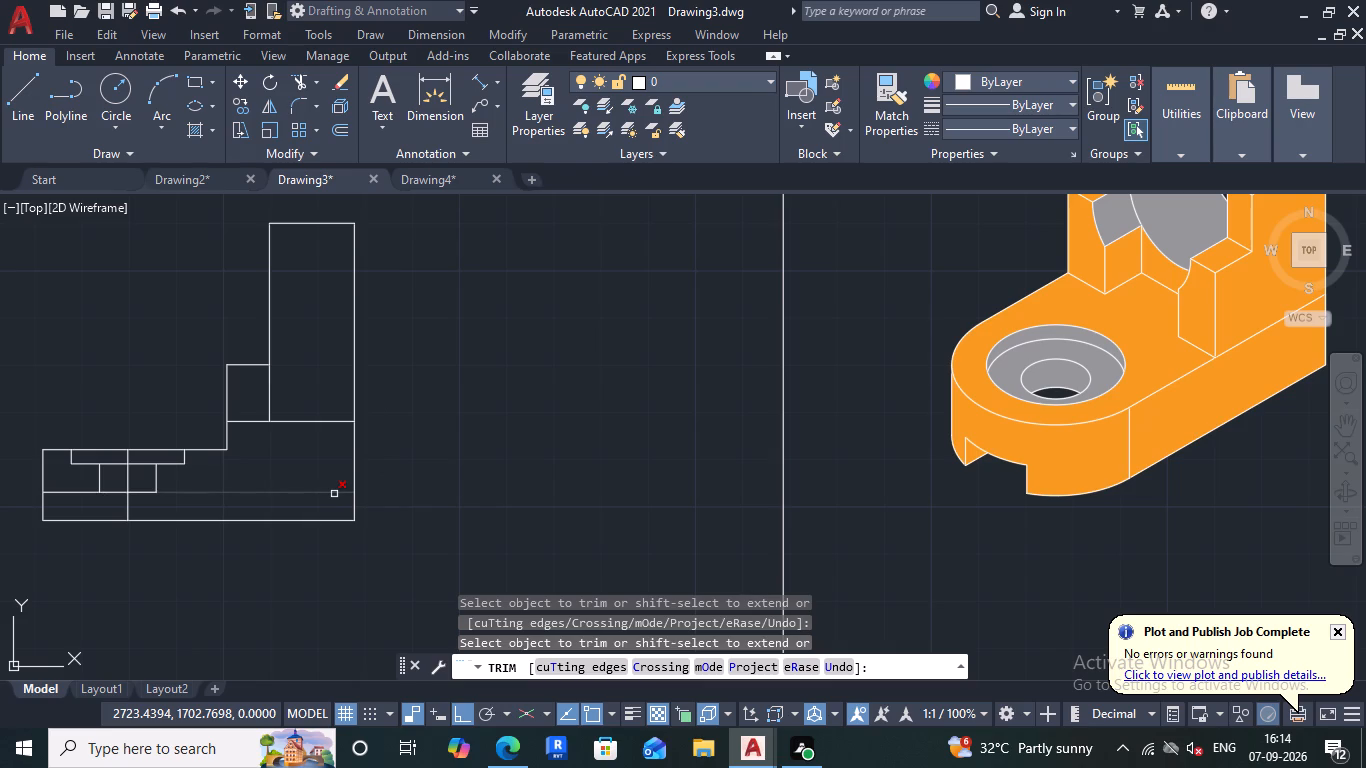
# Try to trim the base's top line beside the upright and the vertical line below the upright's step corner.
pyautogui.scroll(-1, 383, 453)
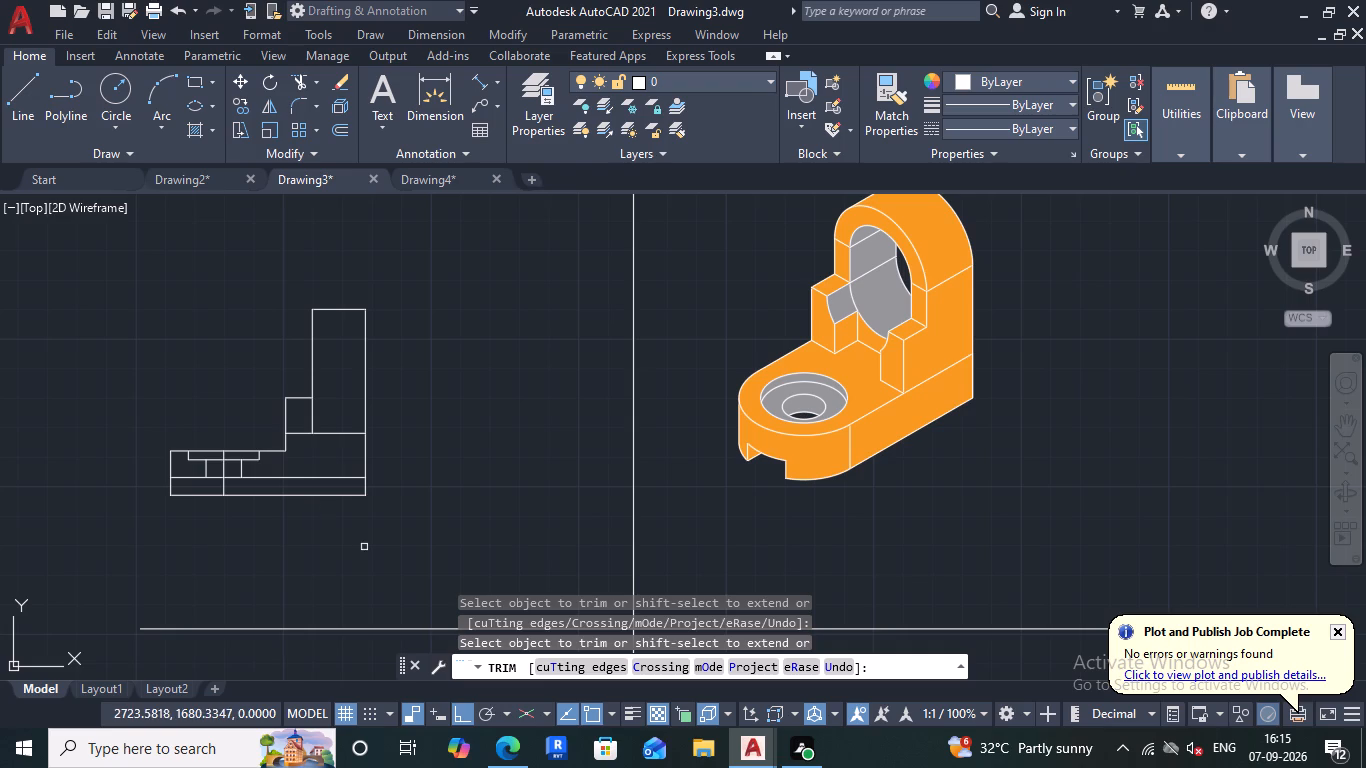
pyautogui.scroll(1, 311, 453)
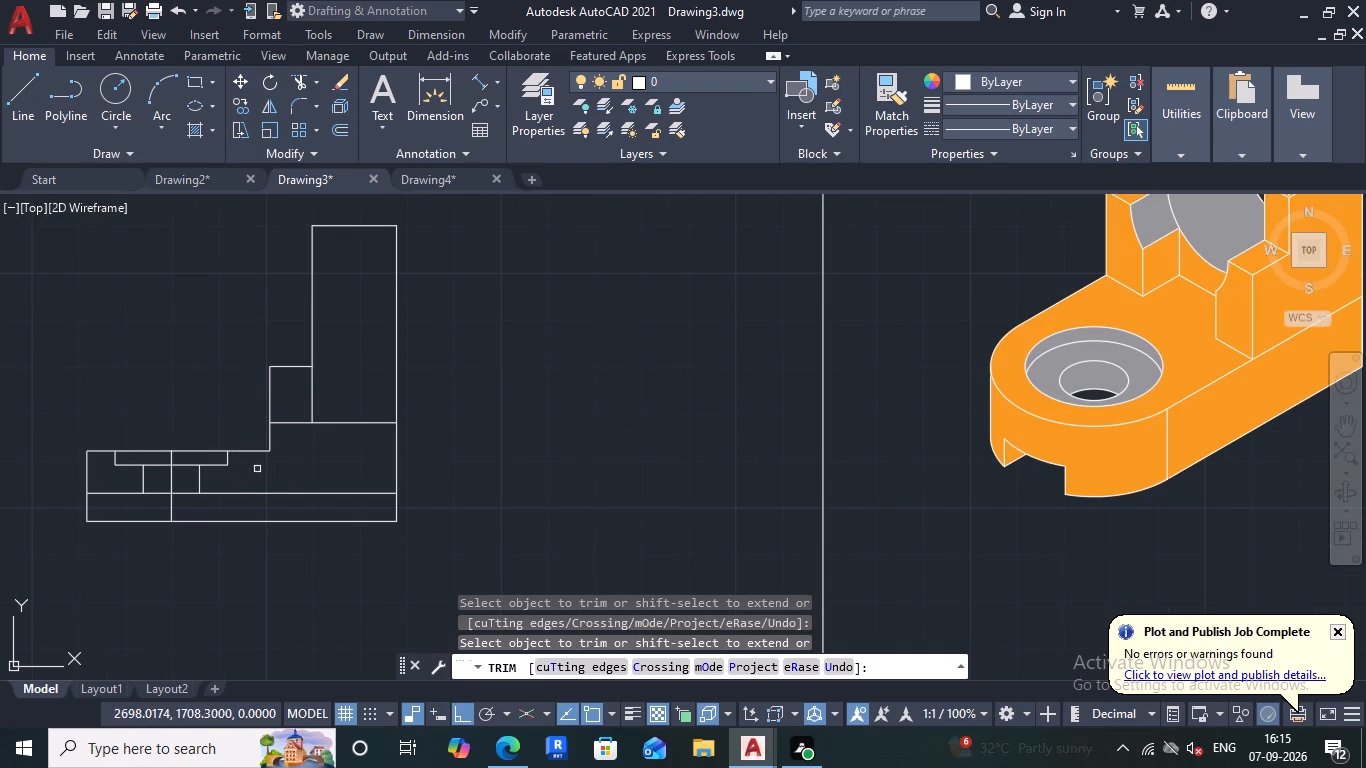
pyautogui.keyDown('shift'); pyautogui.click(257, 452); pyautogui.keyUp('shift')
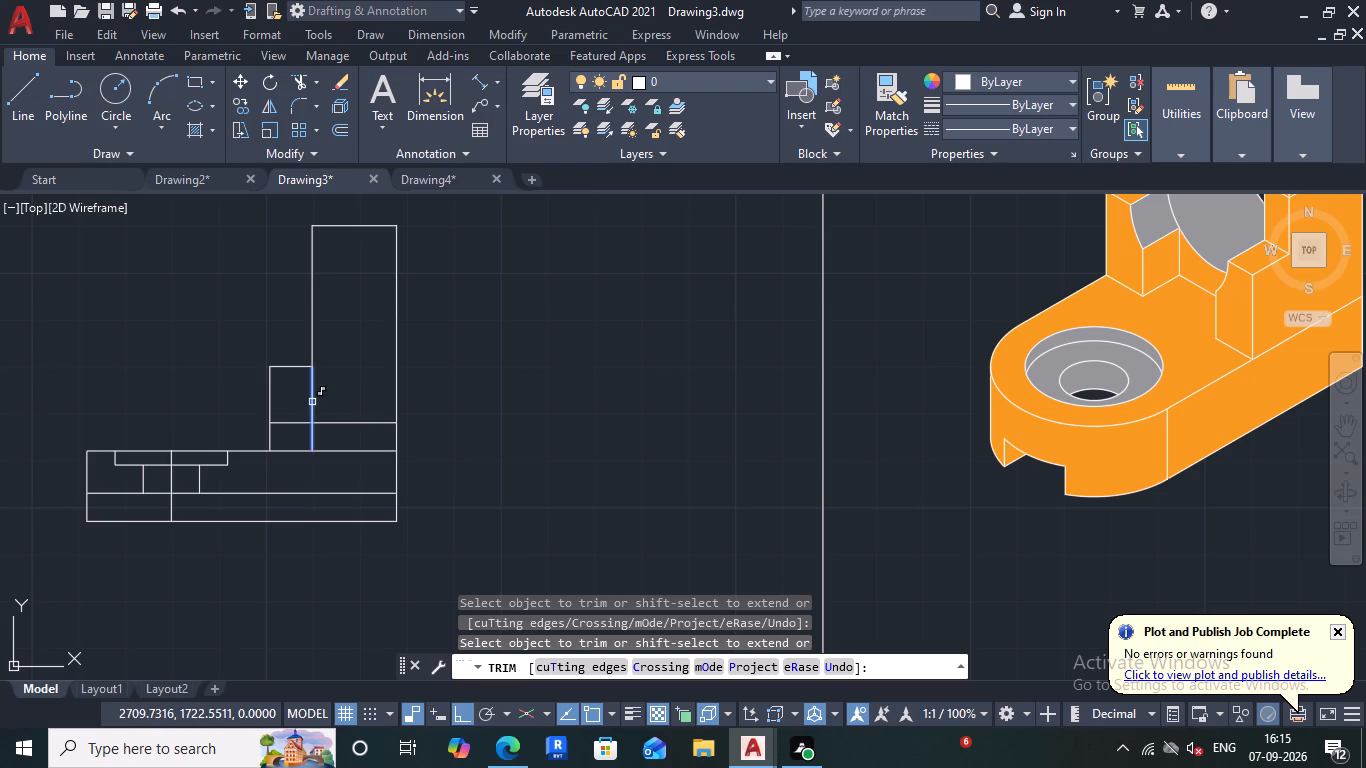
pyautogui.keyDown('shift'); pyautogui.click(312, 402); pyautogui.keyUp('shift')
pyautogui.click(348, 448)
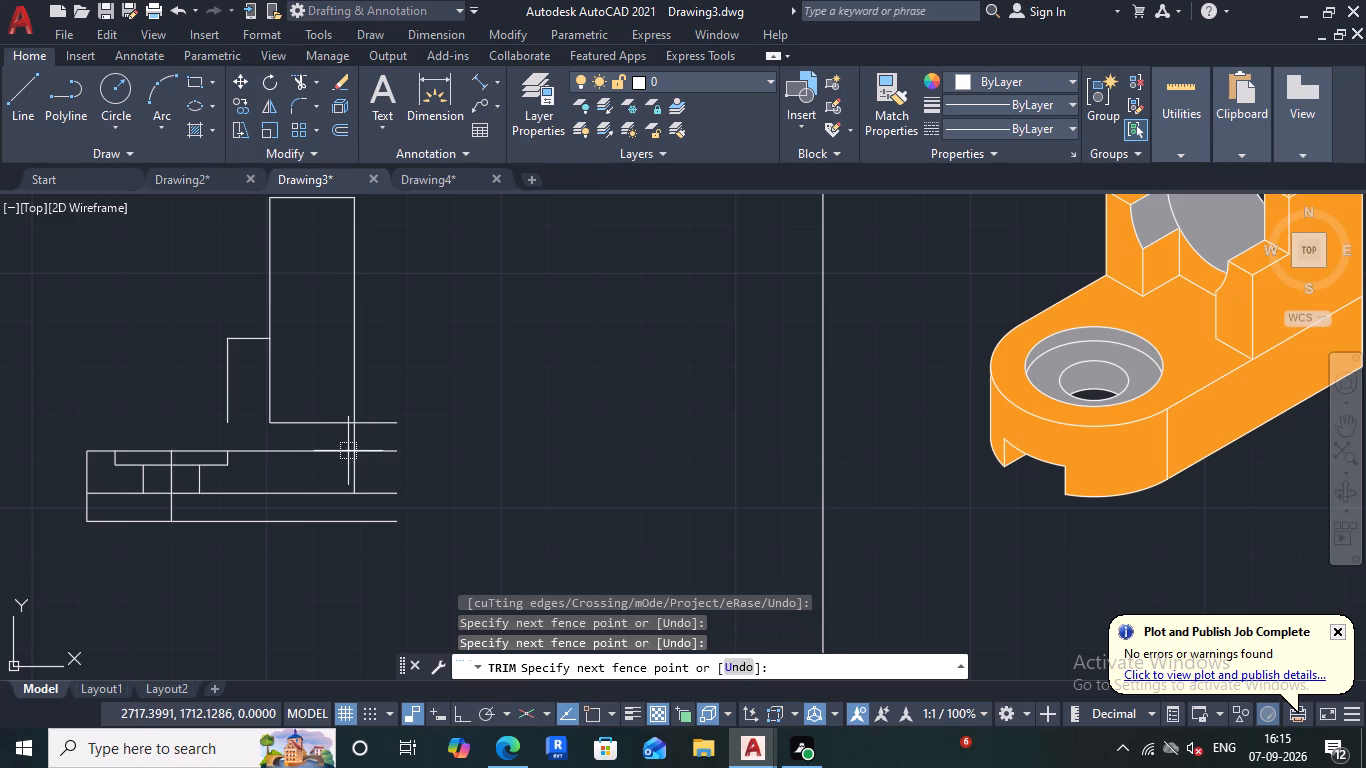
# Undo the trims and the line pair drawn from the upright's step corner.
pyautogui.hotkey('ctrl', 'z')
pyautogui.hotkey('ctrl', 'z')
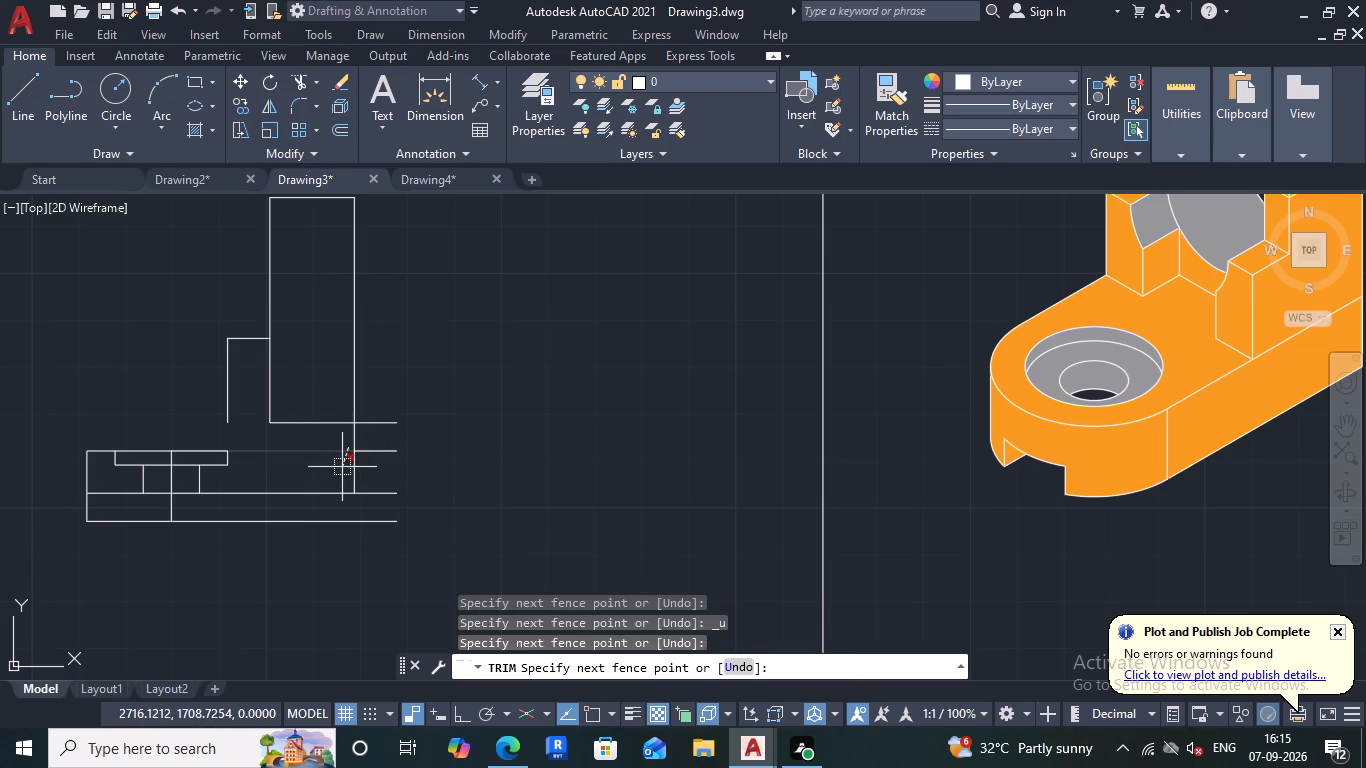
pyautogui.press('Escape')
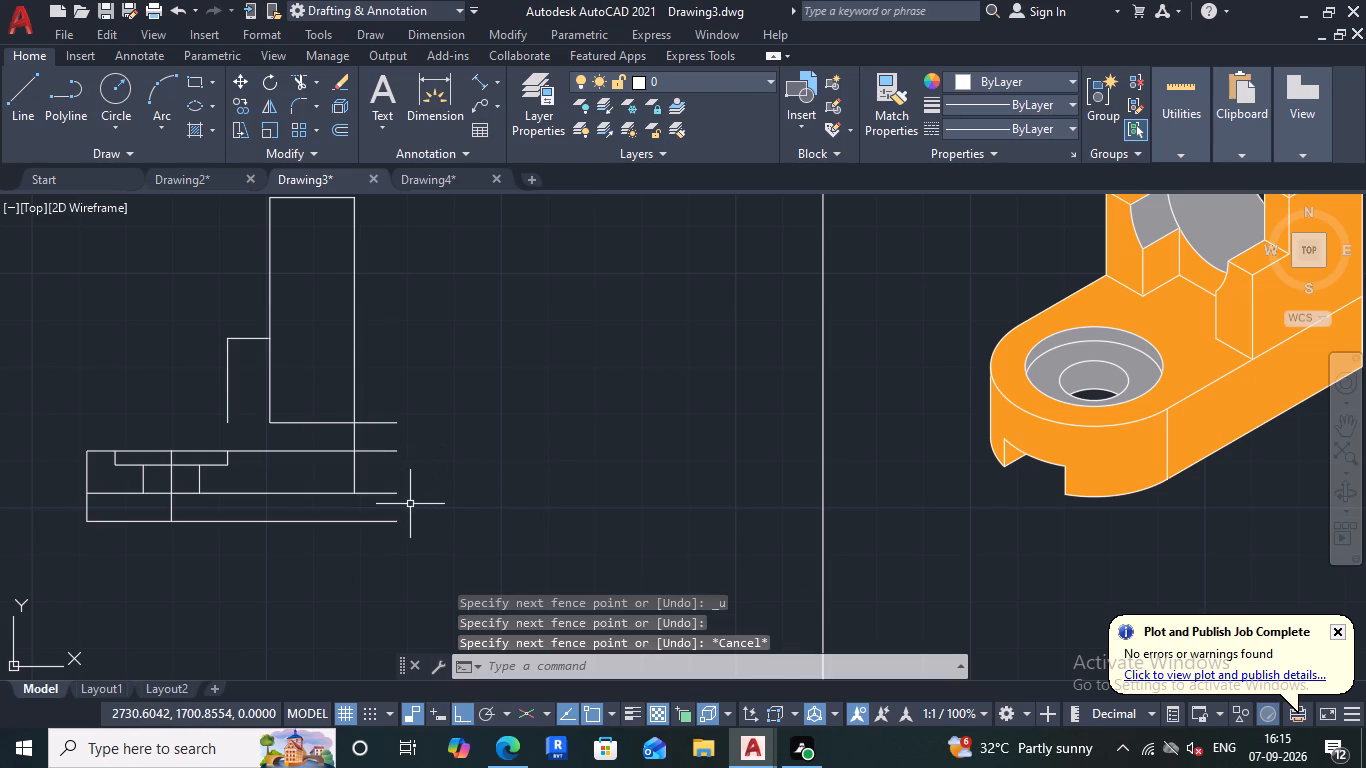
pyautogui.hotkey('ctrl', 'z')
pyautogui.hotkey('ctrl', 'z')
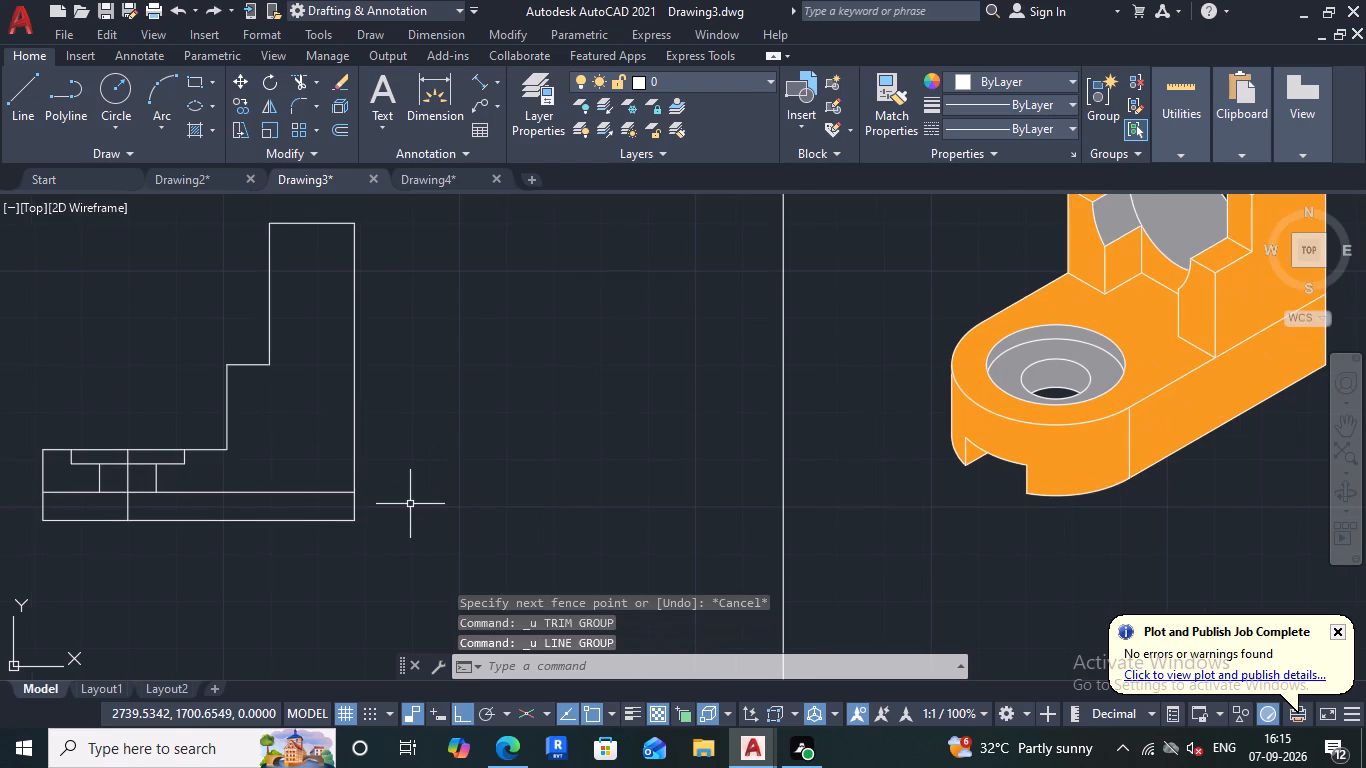
# Draw a line from the upright's inner step corner, 12 down and about 26 right, past the upright's right edge.
pyautogui.scroll(-2, 320, 471)
pyautogui.scroll(1, 305, 474)
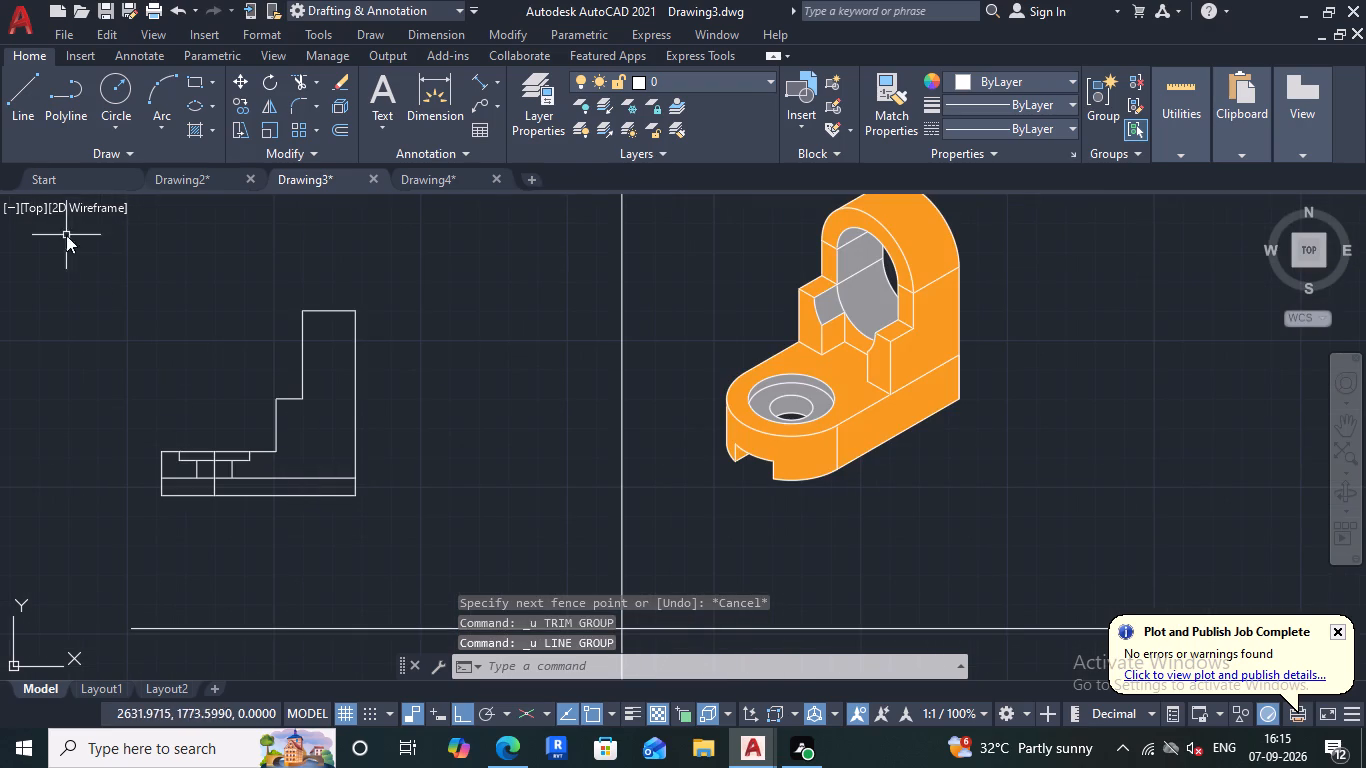
pyautogui.click(20, 104)
pyautogui.click(302, 396)
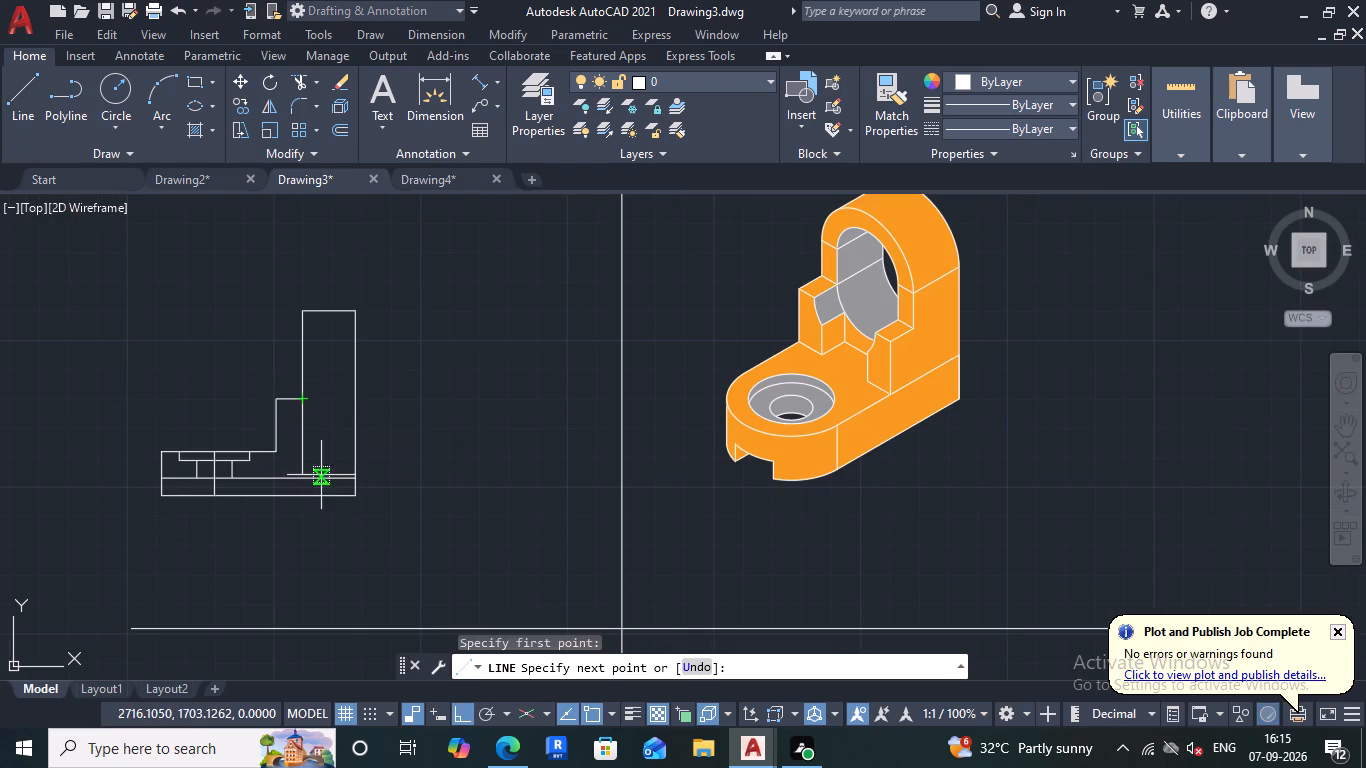
pyautogui.press('1')
pyautogui.press('2')
pyautogui.press('Return')
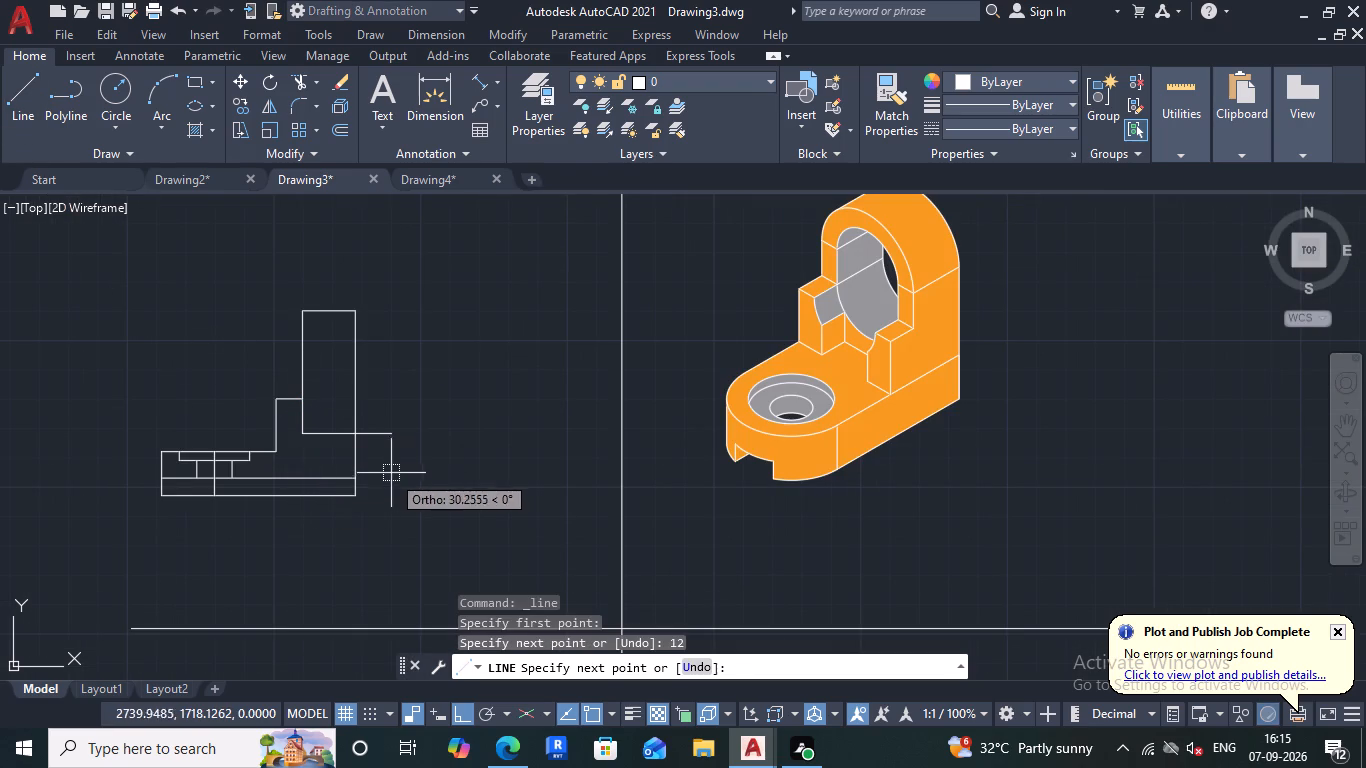
pyautogui.scroll(3, 361, 428)
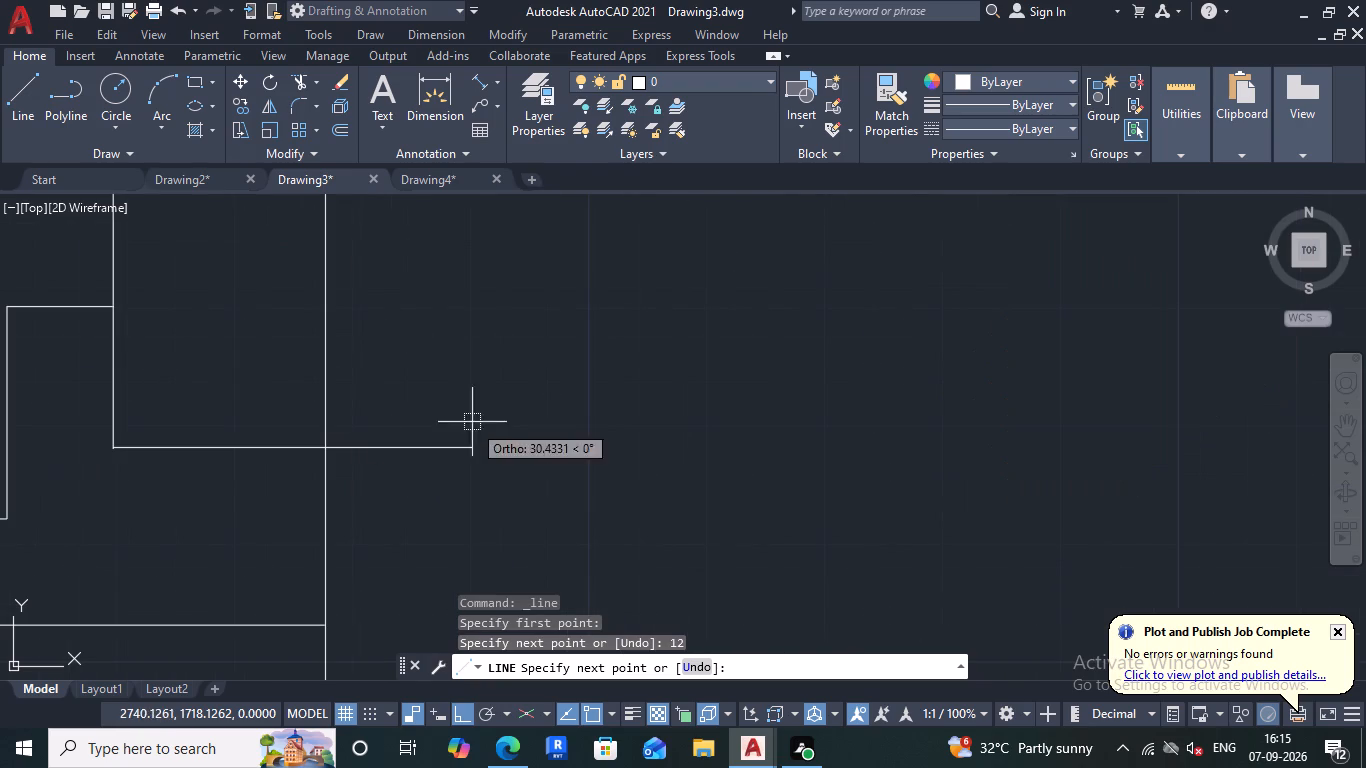
pyautogui.click(422, 432)
pyautogui.press('Escape')
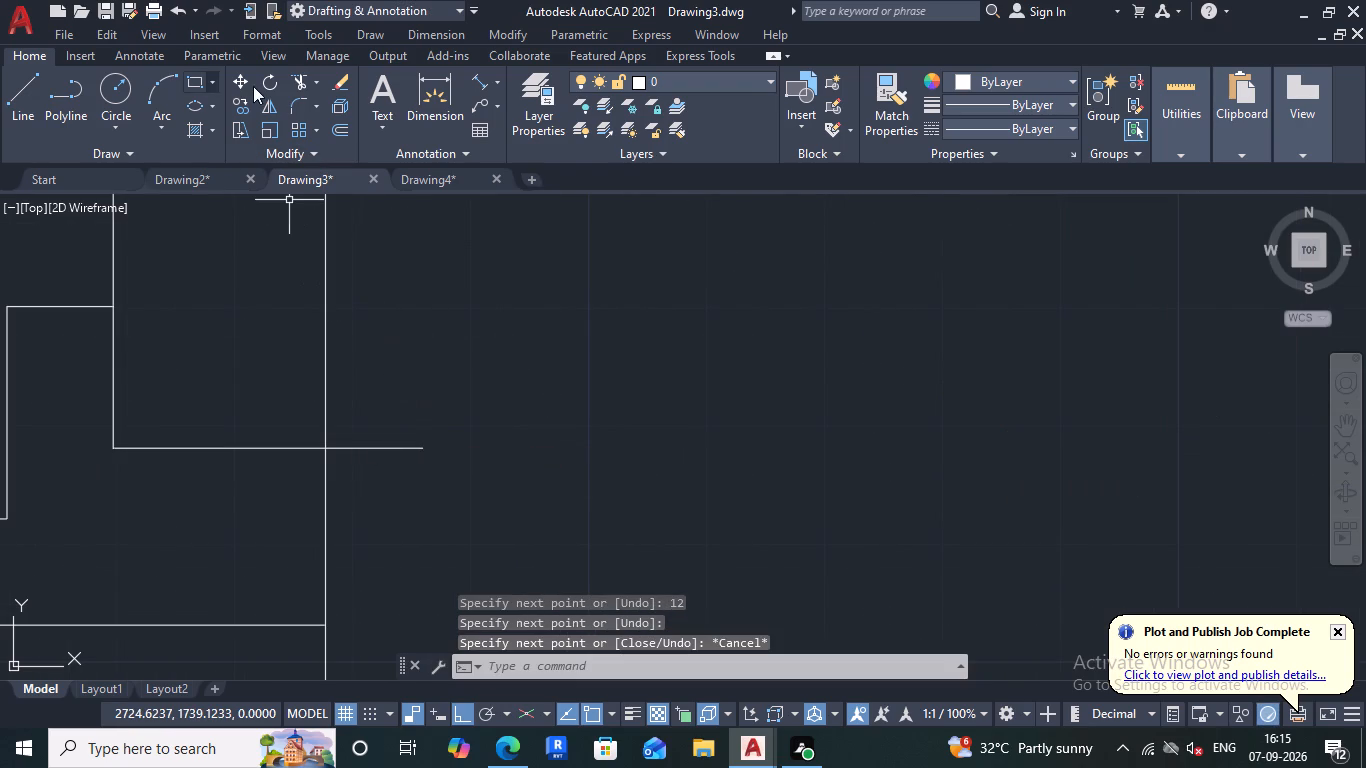
# Trim the new horizontal line's overhang beyond the upright's right edge.
pyautogui.click(301, 78)
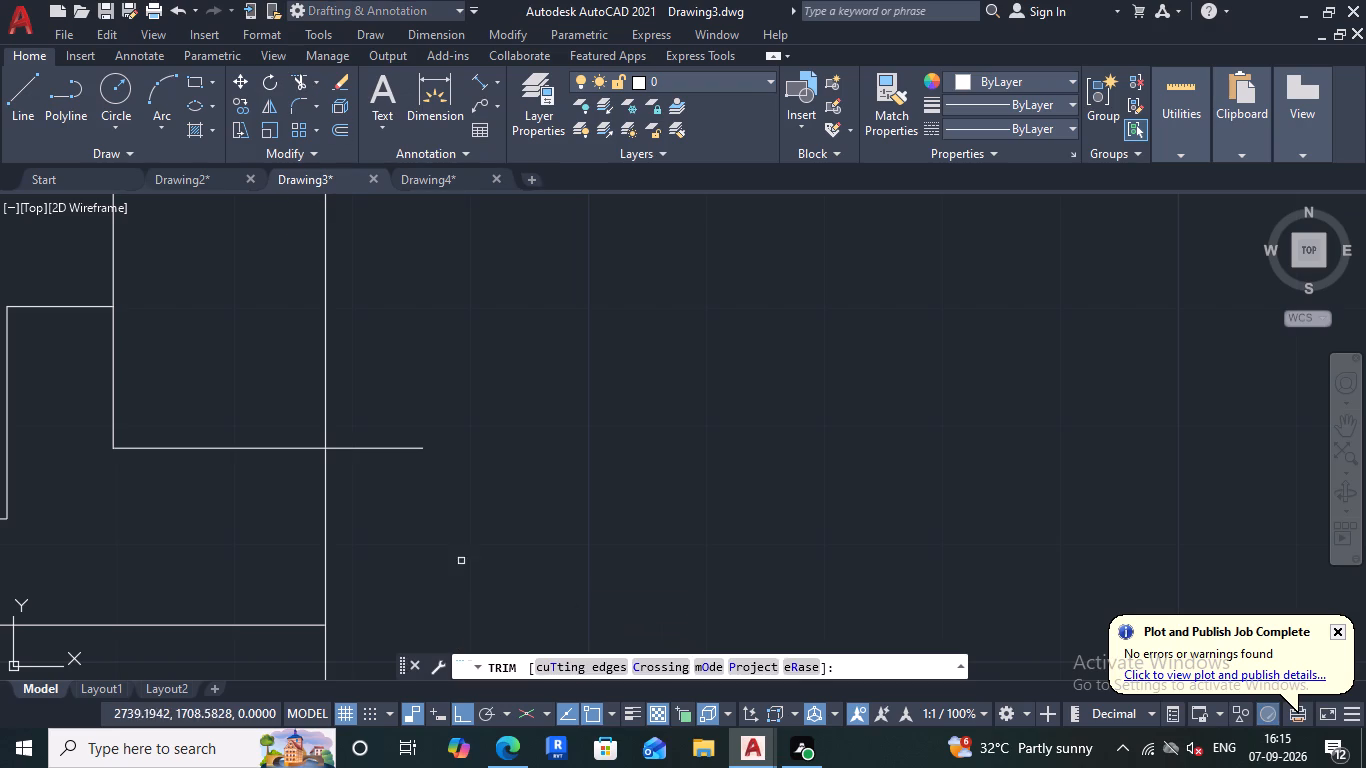
pyautogui.moveTo(372, 427); pyautogui.dragTo(410, 518)
pyautogui.scroll(-2, 423, 462)
pyautogui.scroll(1, 424, 461)
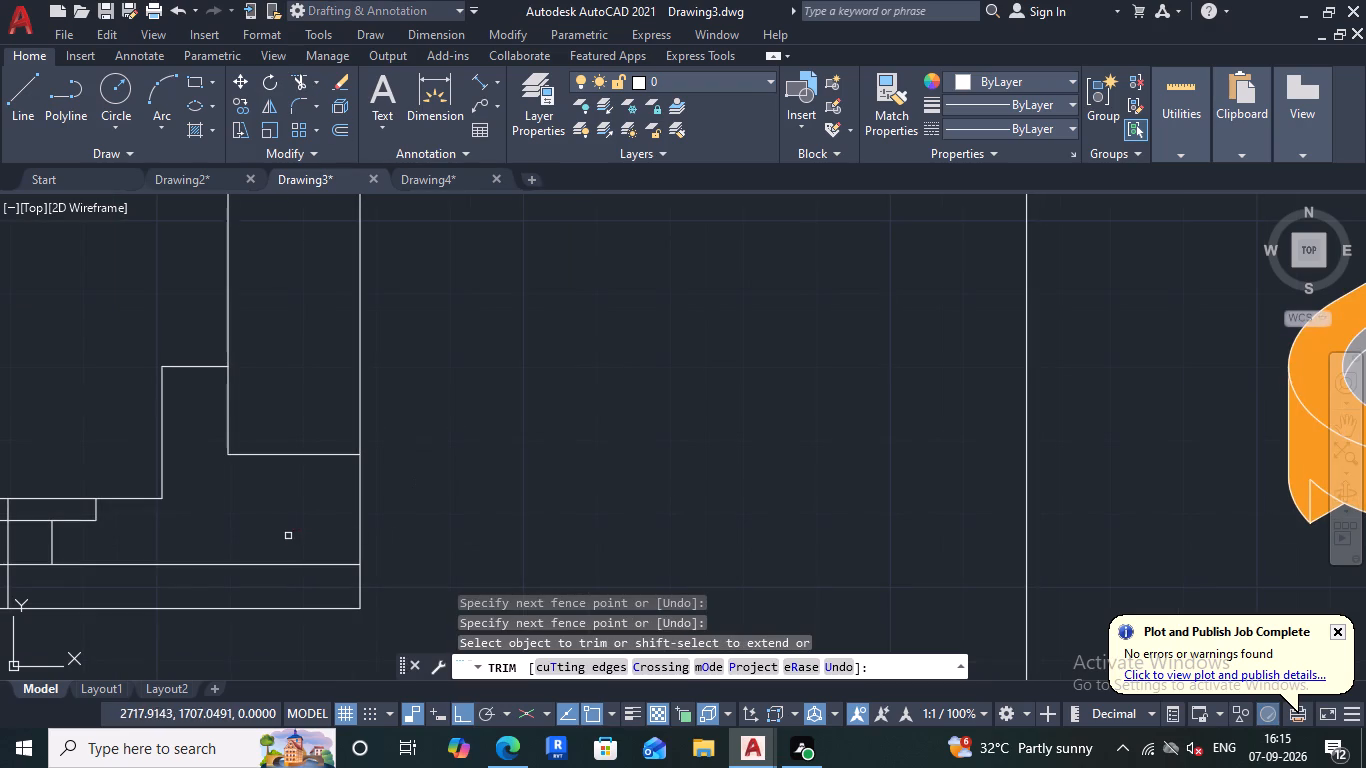
# Extend the tall upright's left edge and the base's top line until they meet in a corner, trimming the excess below.
pyautogui.keyDown('shift'); pyautogui.click(226, 434); pyautogui.keyUp('shift')
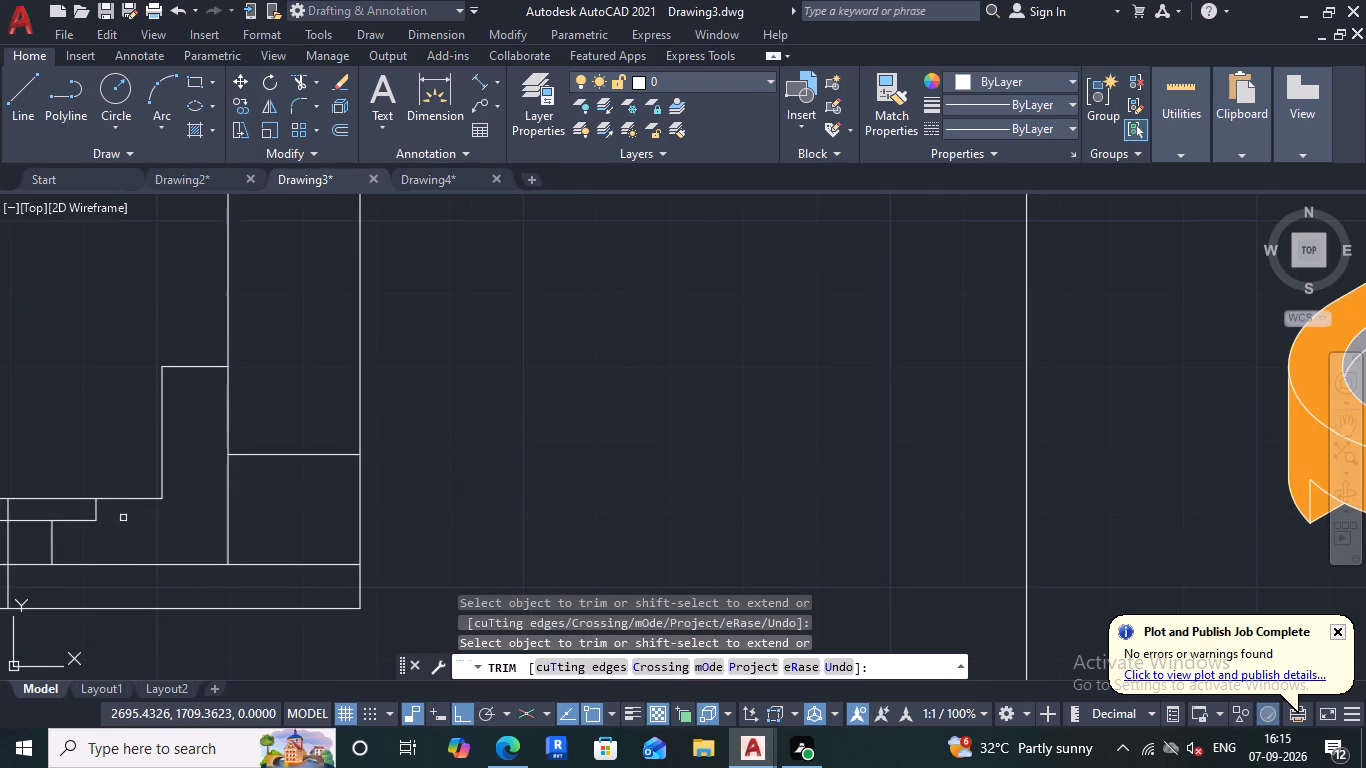
pyautogui.keyDown('shift'); pyautogui.click(128, 499); pyautogui.keyUp('shift')
pyautogui.moveTo(210, 537); pyautogui.dragTo(211, 536)
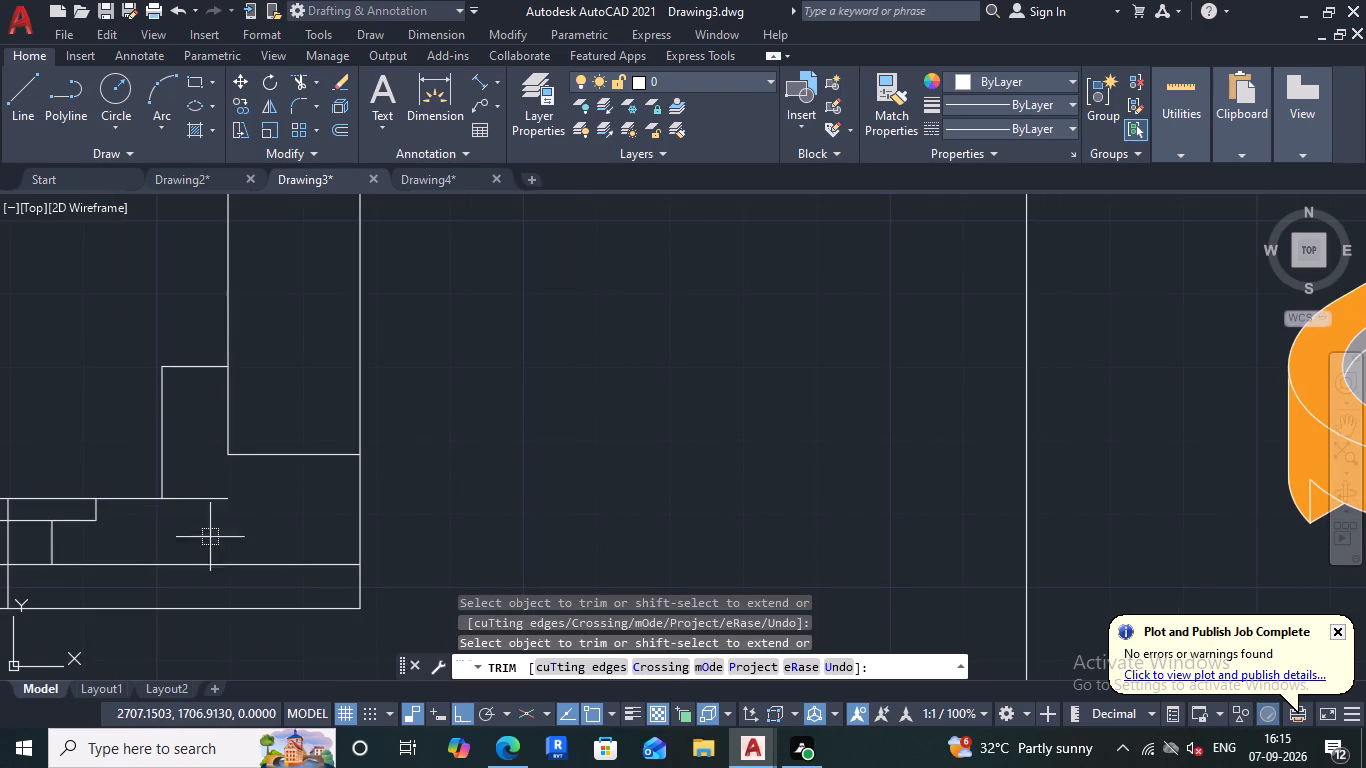
pyautogui.moveTo(211, 536); pyautogui.dragTo(242, 524)
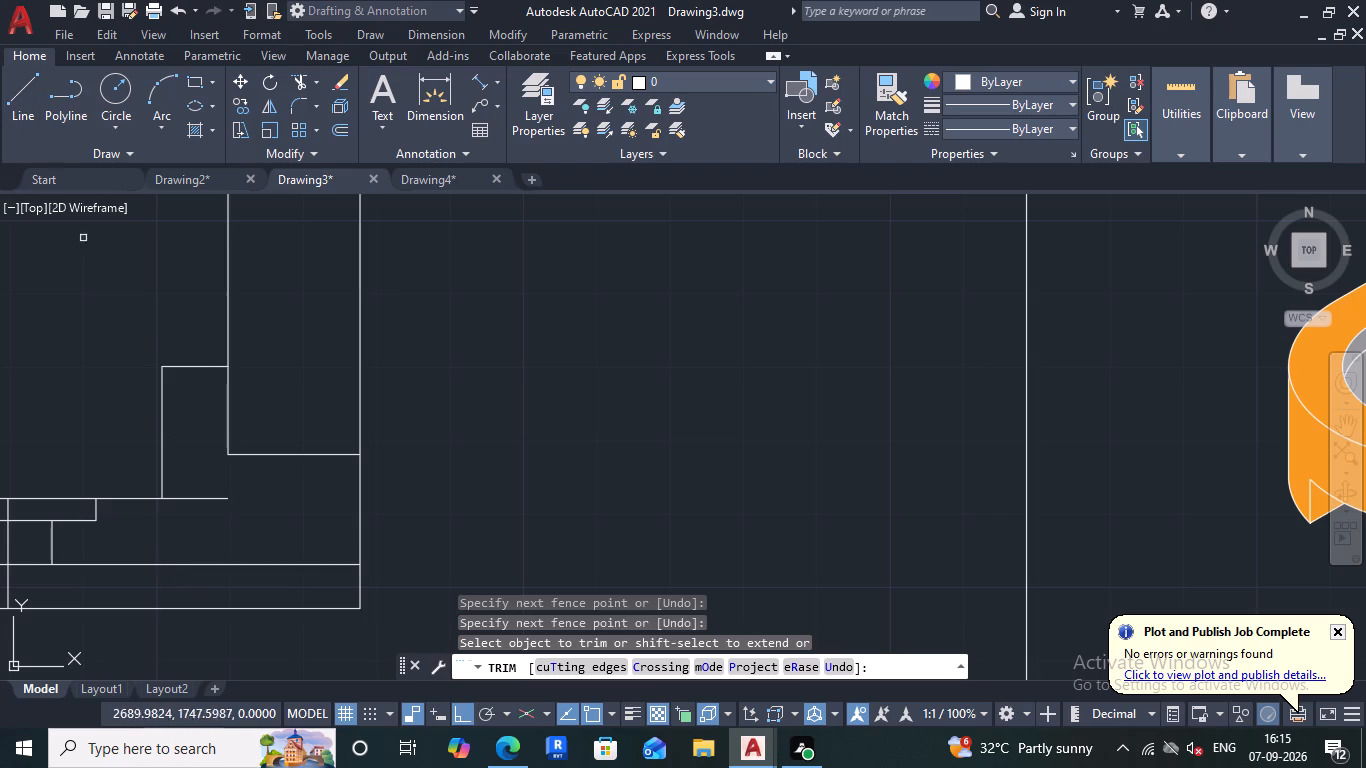
pyautogui.keyDown('shift'); pyautogui.click(229, 435); pyautogui.keyUp('shift')
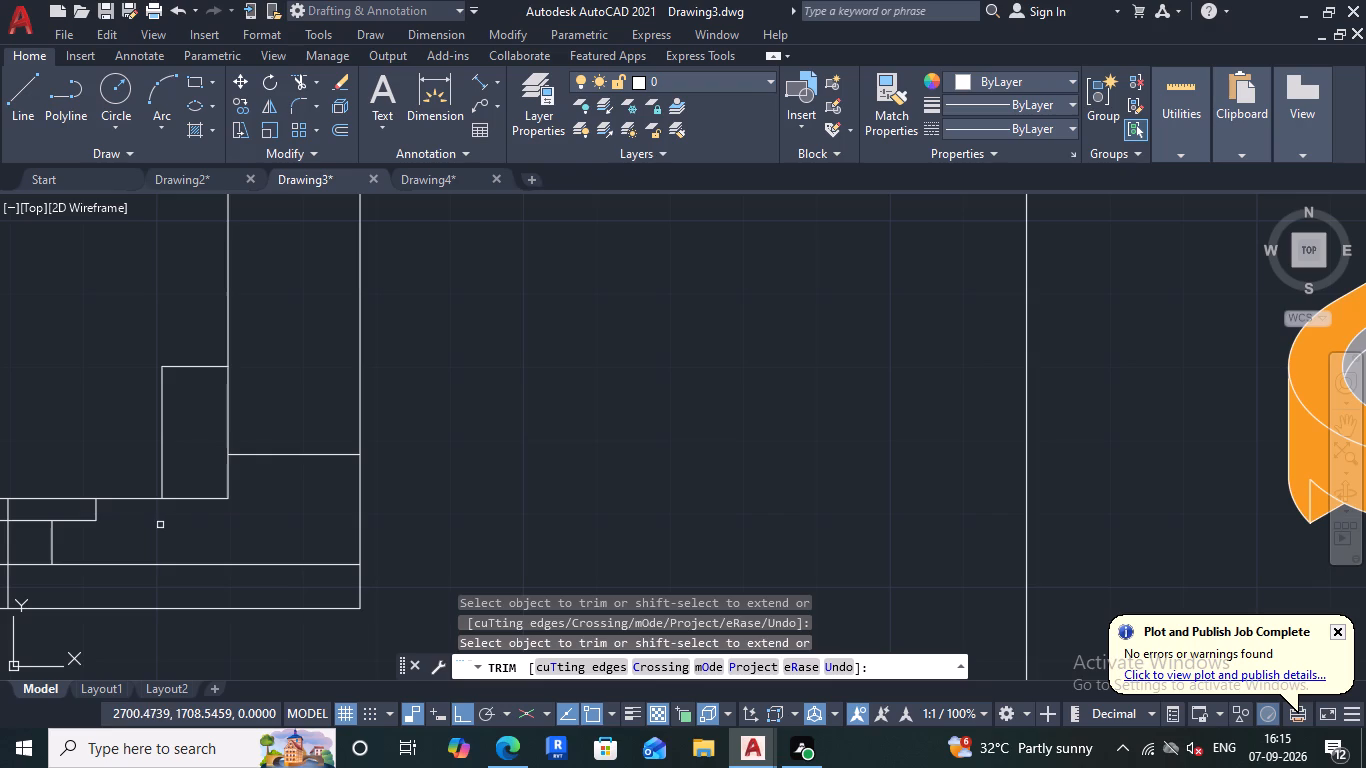
pyautogui.moveTo(161, 527); pyautogui.dragTo(313, 502, button='middle')
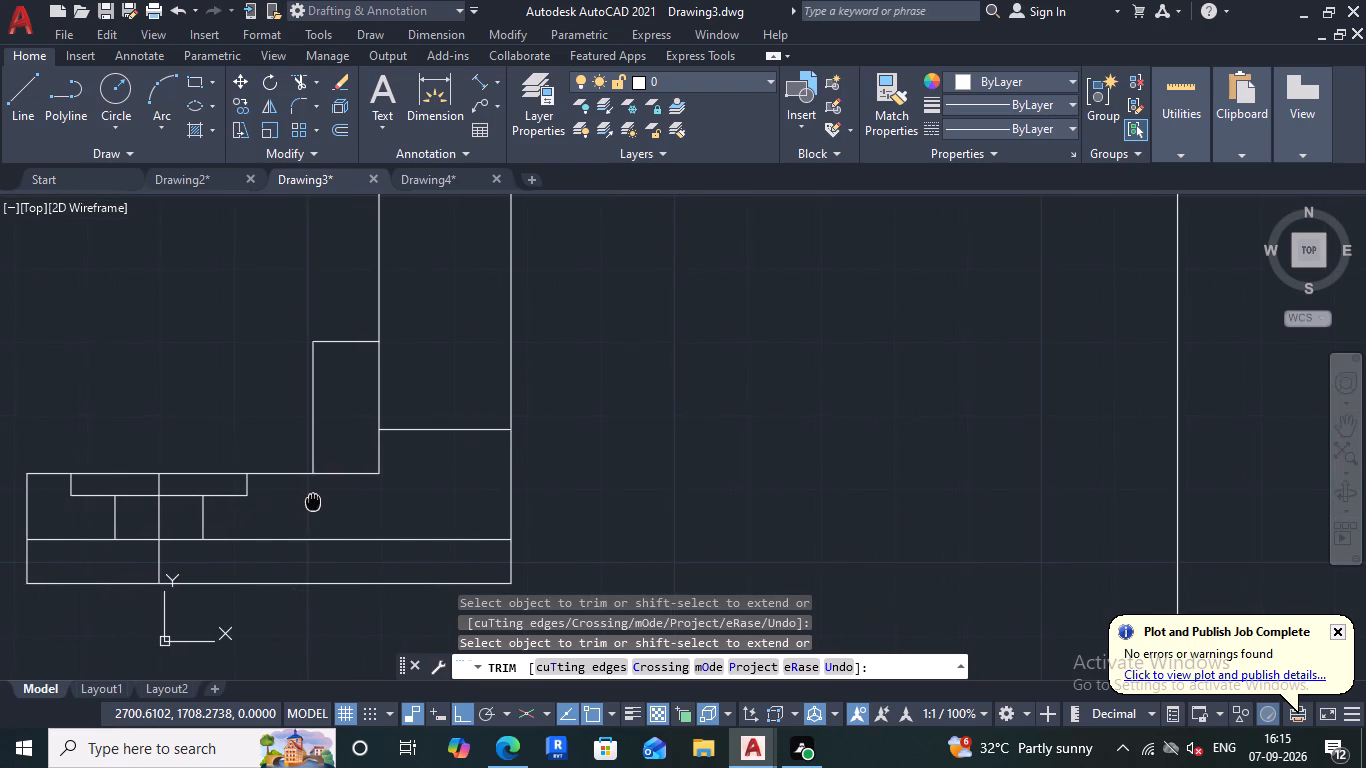
pyautogui.moveTo(313, 502); pyautogui.dragTo(314, 502, button='middle')
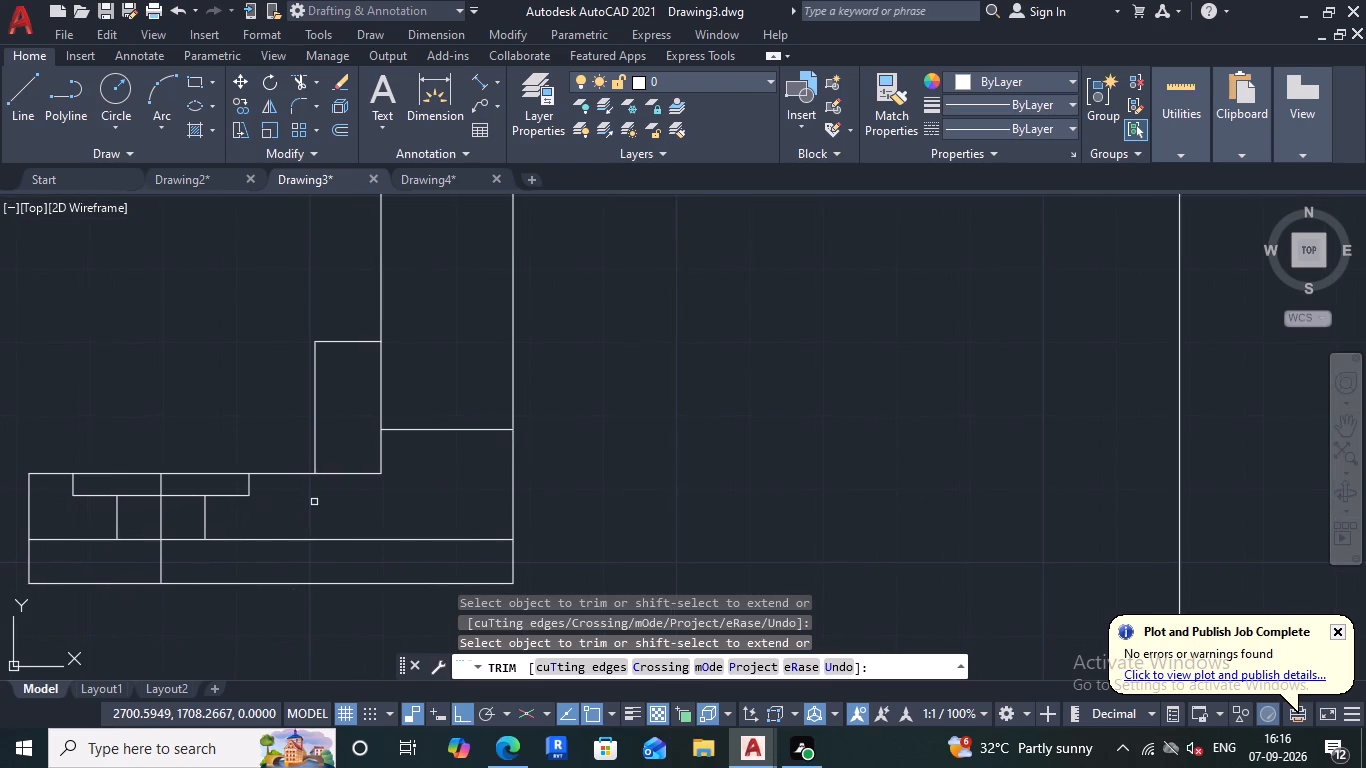
pyautogui.moveTo(314, 502); pyautogui.dragTo(258, 611, button='middle')
pyautogui.middleClick(258, 611)
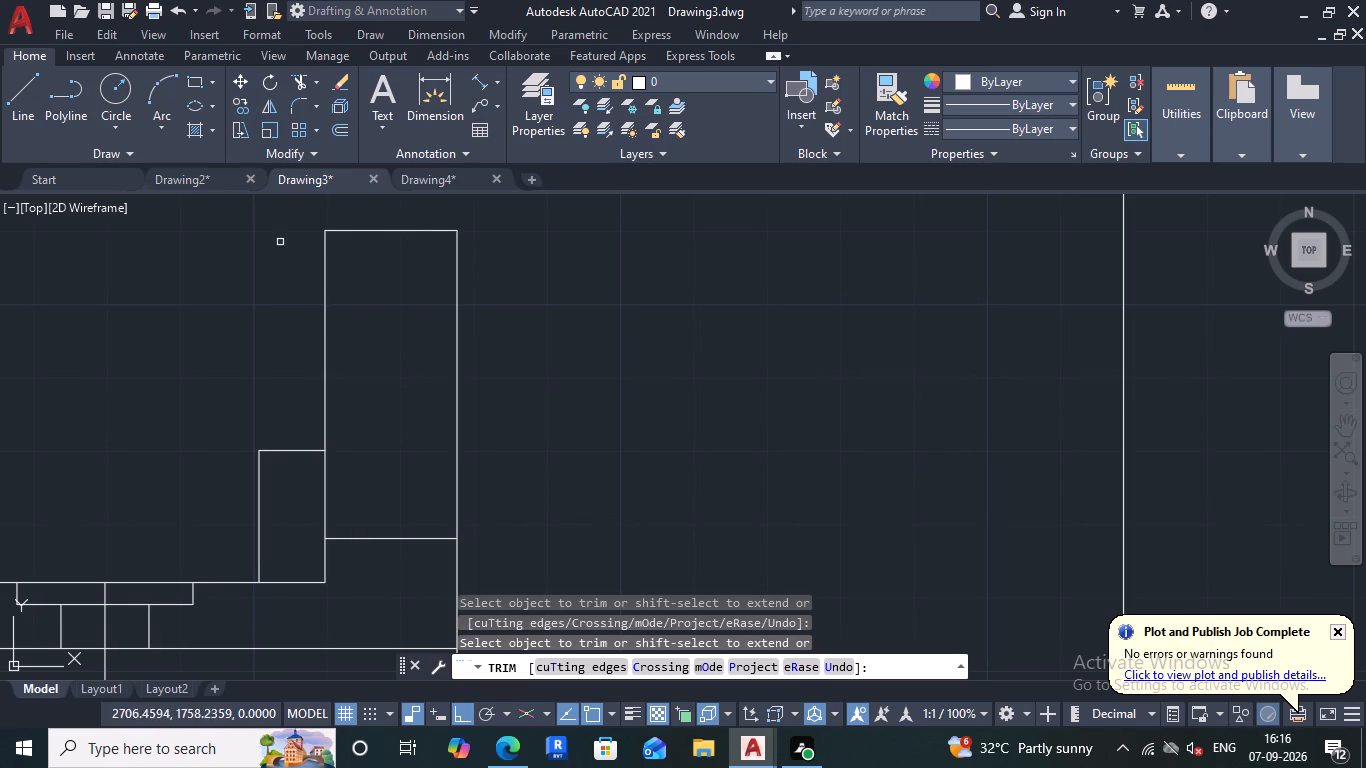
pyautogui.press('Escape')
# Copy the upright's top edge 6 units down.
pyautogui.moveTo(384, 274); pyautogui.dragTo(385, 265)
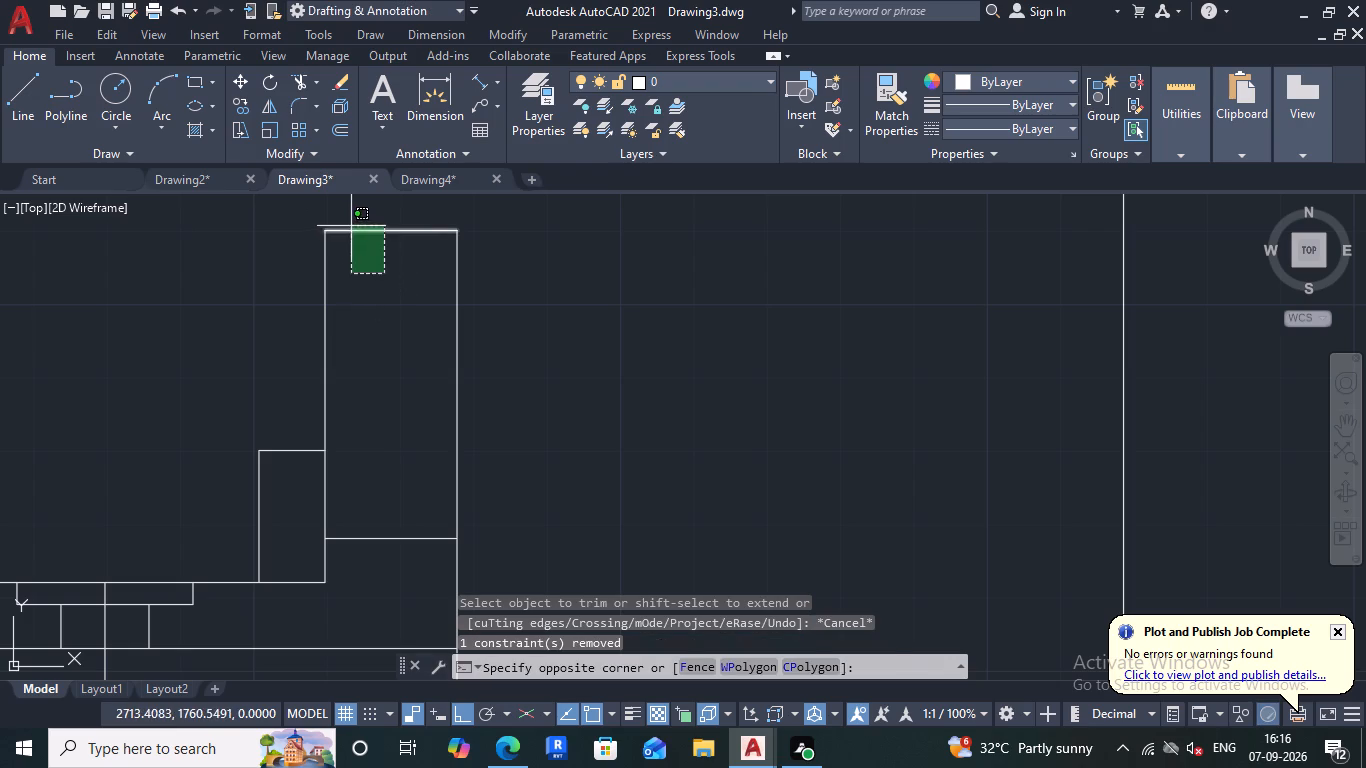
pyautogui.click(349, 221)
pyautogui.click(241, 96)
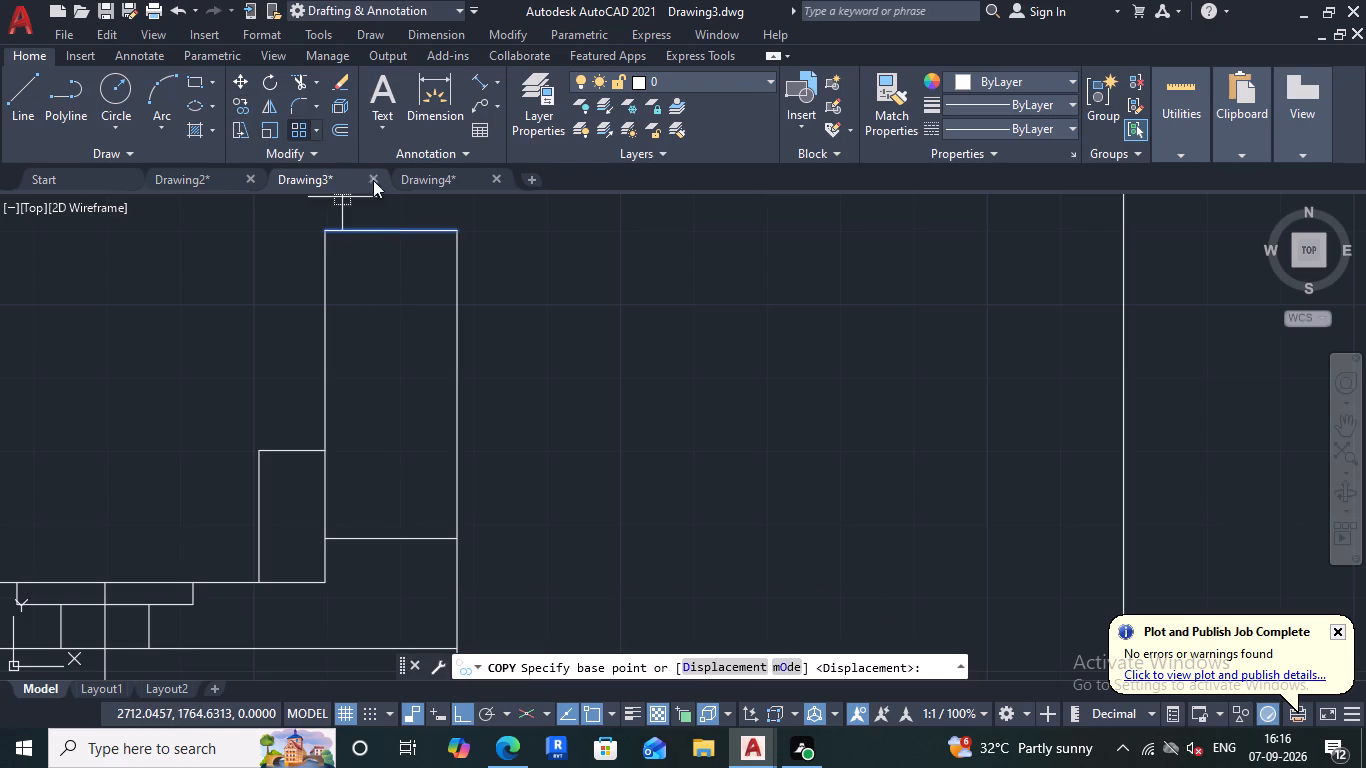
pyautogui.click(457, 228)
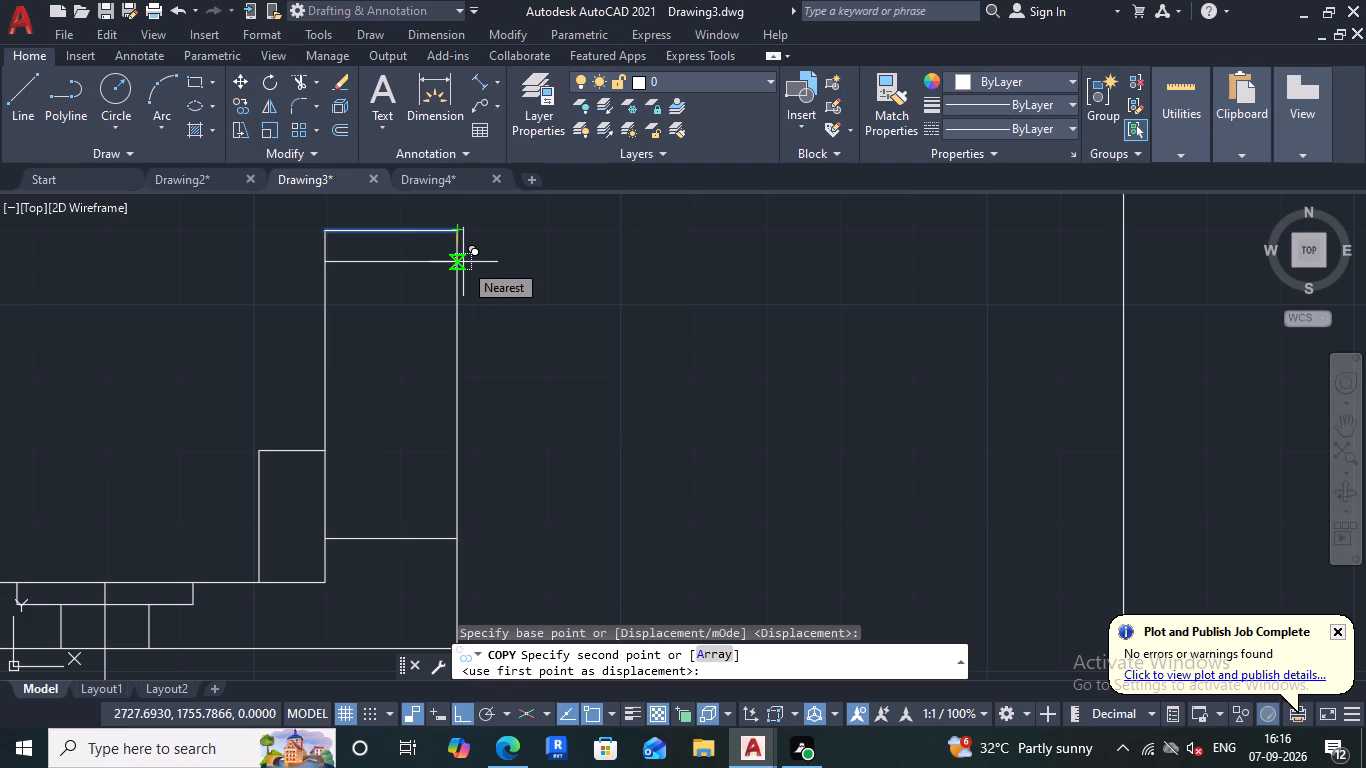
pyautogui.press('6')
pyautogui.press('Return')
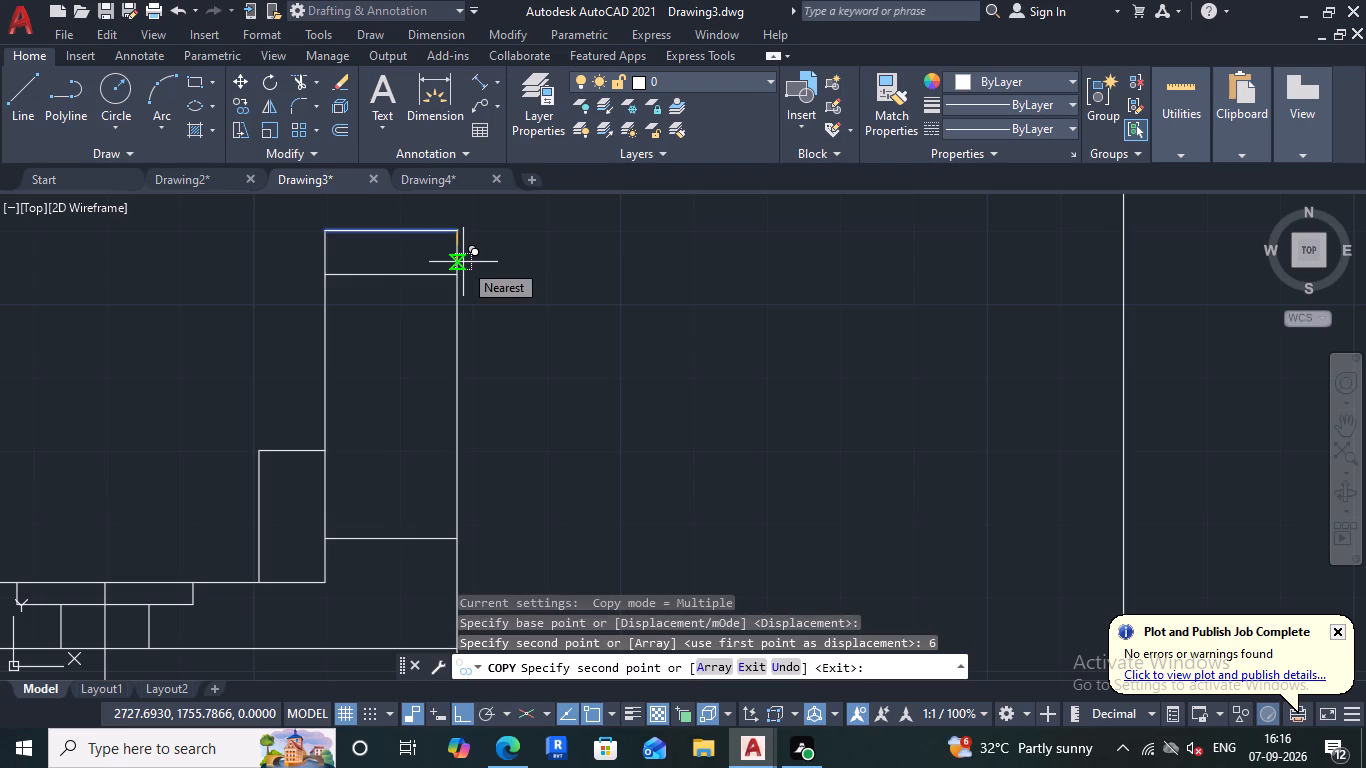
pyautogui.press('Escape')
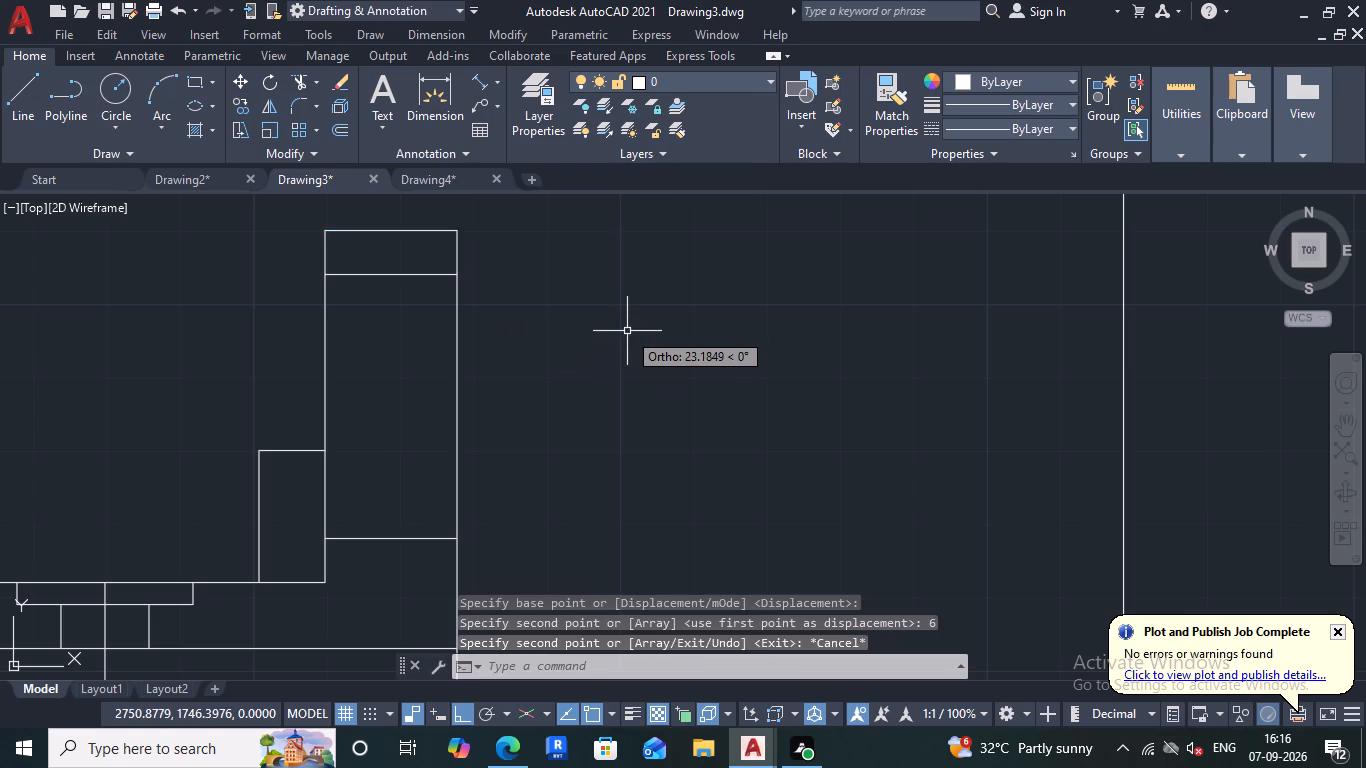
# Erase the vertical centre line running through the base's stepped hole.
pyautogui.scroll(-3, 627, 331)
pyautogui.scroll(1, 626, 328)
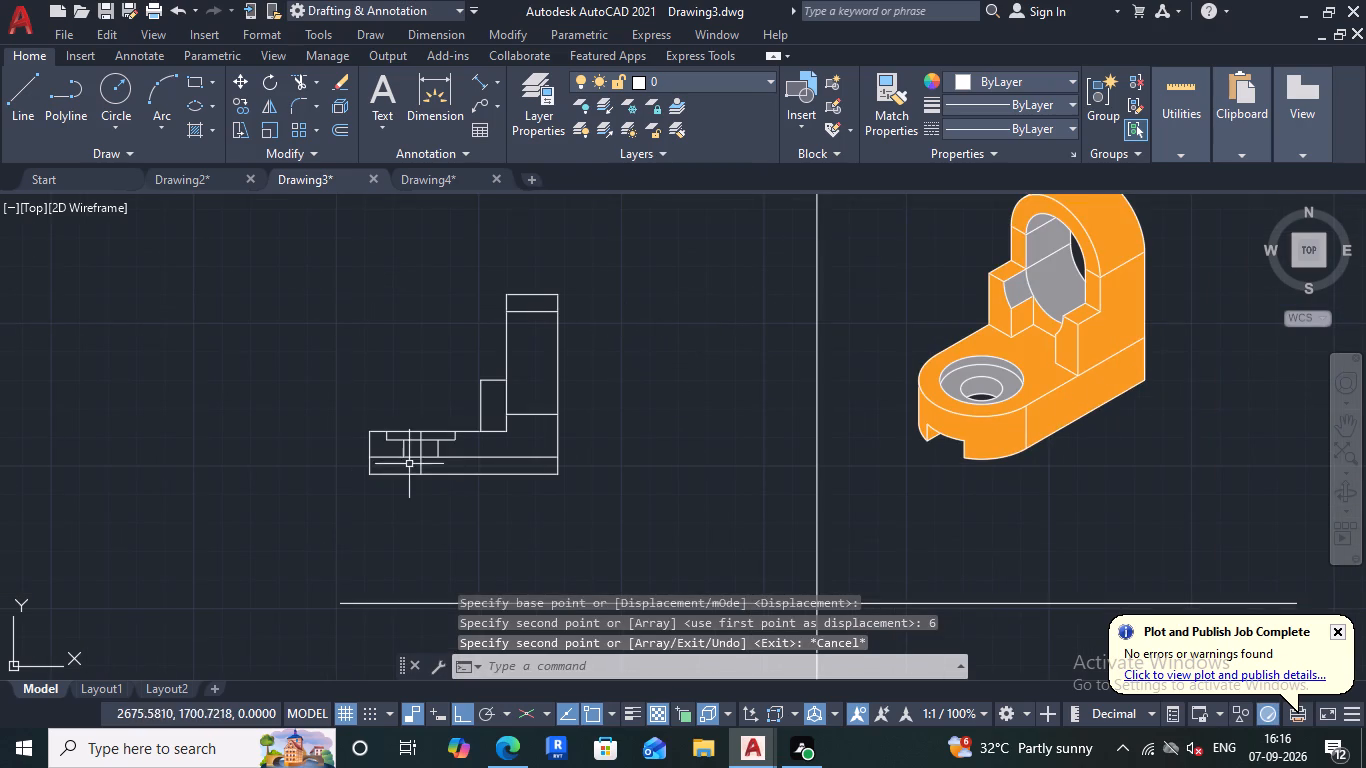
pyautogui.scroll(2, 412, 464)
pyautogui.click(438, 433)
pyautogui.click(411, 433)
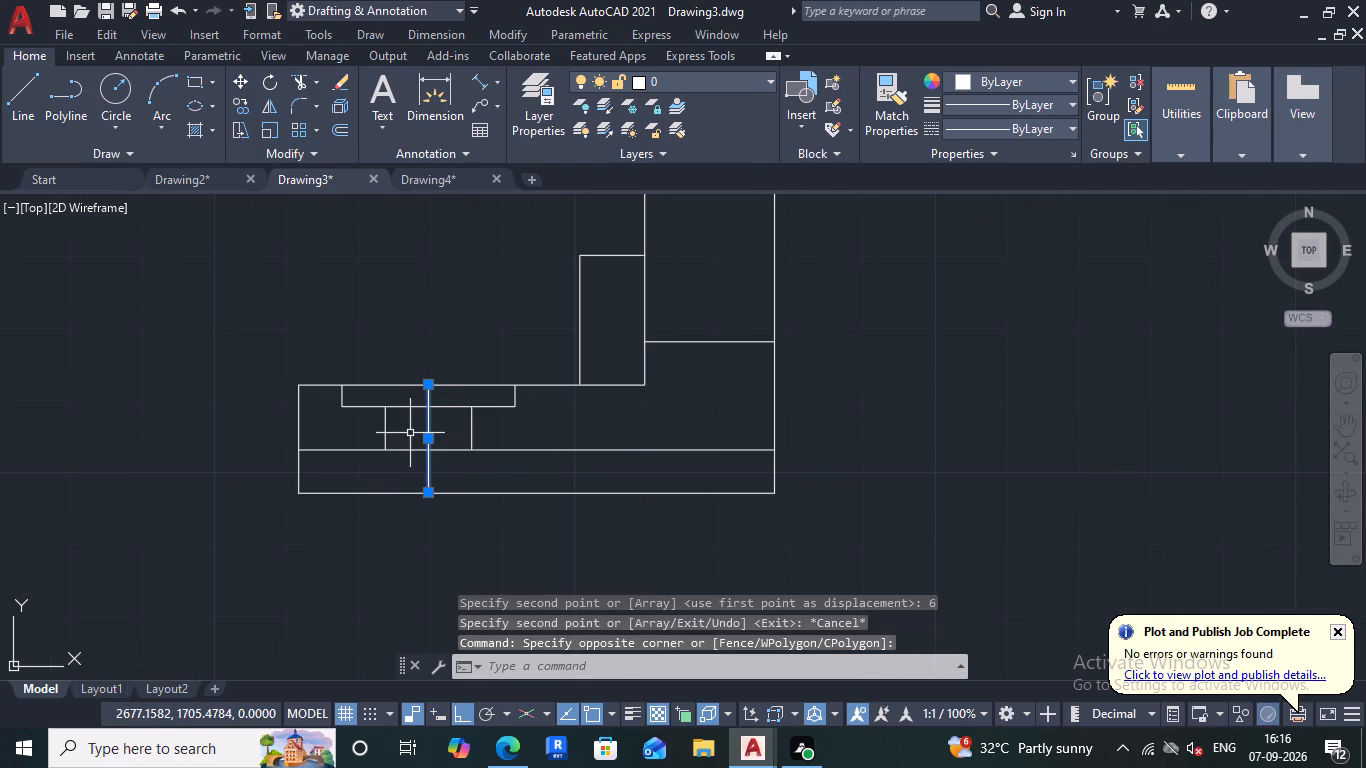
pyautogui.press('Delete')
# Hatch the upright's top strip and the solid areas on both sides of the base's stepped hole with the ANSI31 pattern.
pyautogui.scroll(-2, 462, 463)
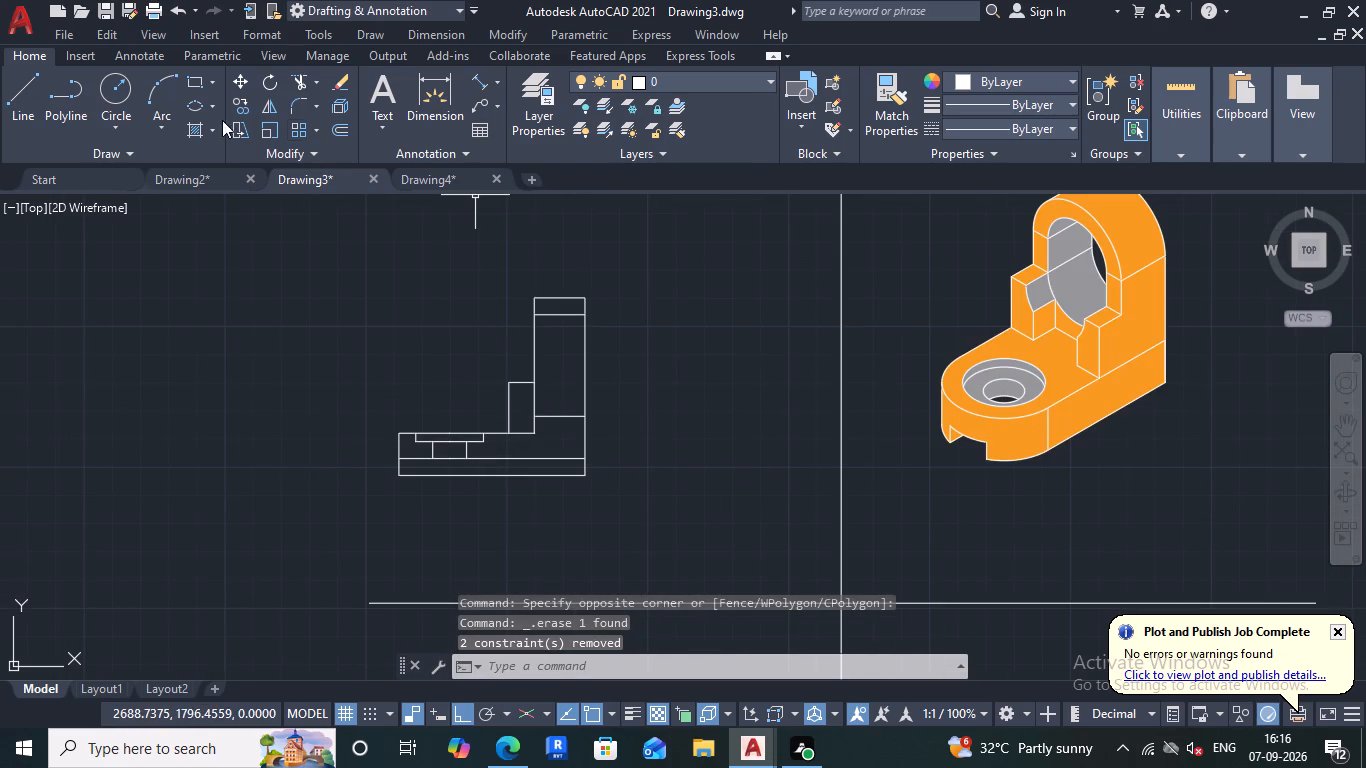
pyautogui.click(193, 131)
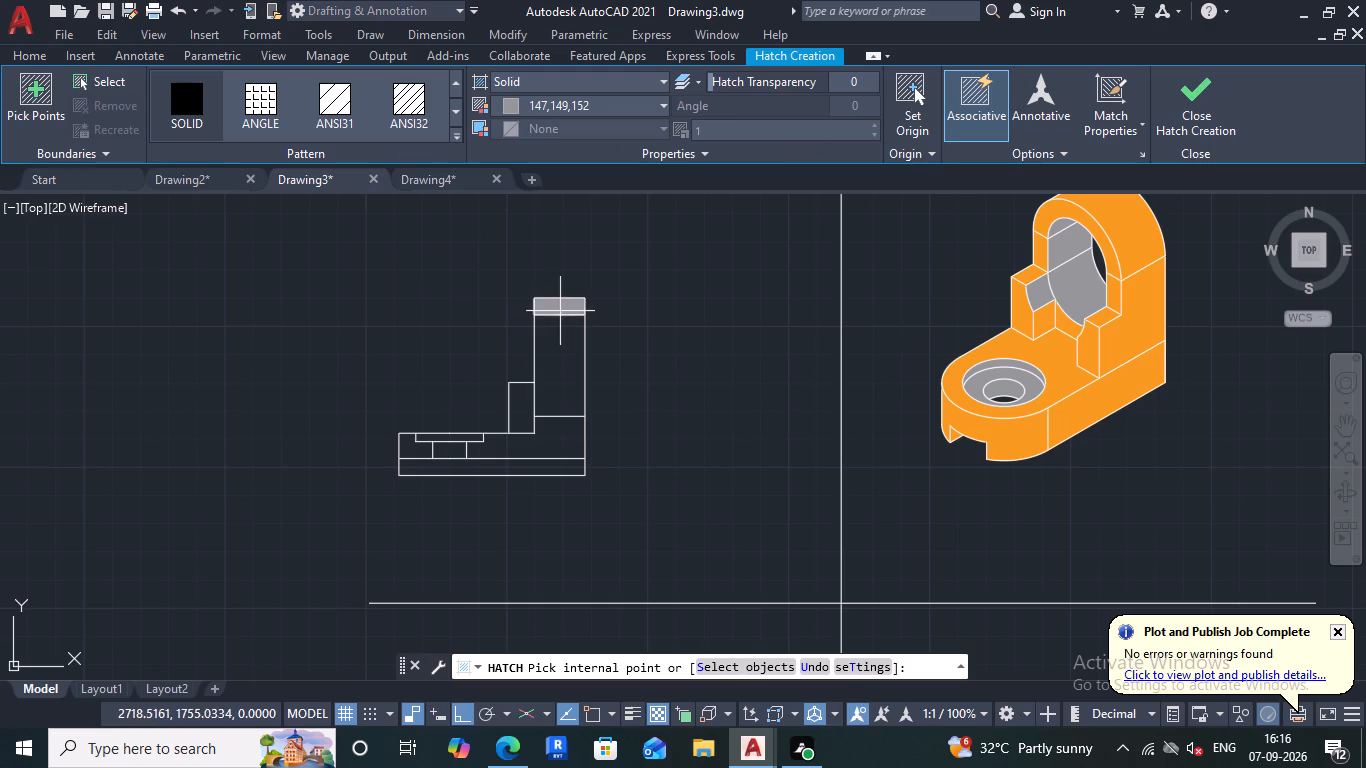
pyautogui.click(337, 121)
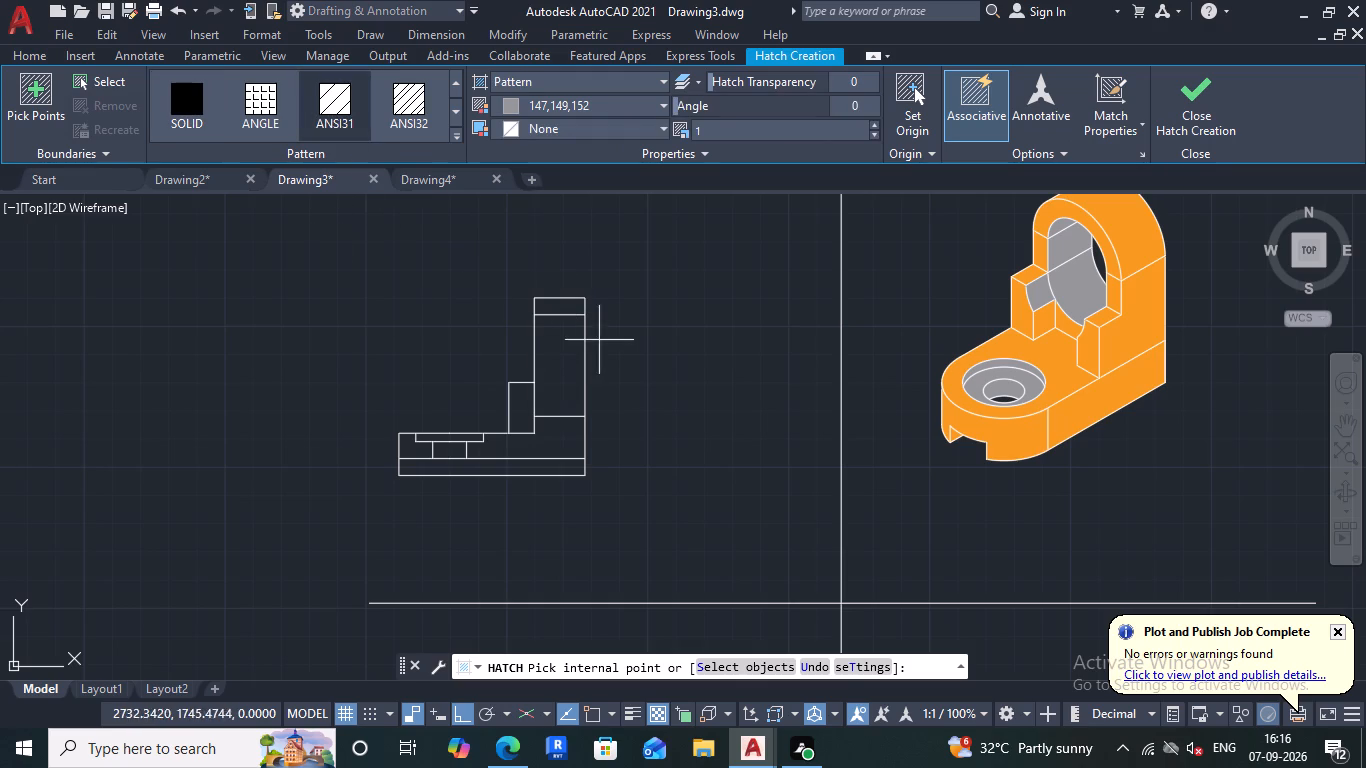
pyautogui.click(567, 309)
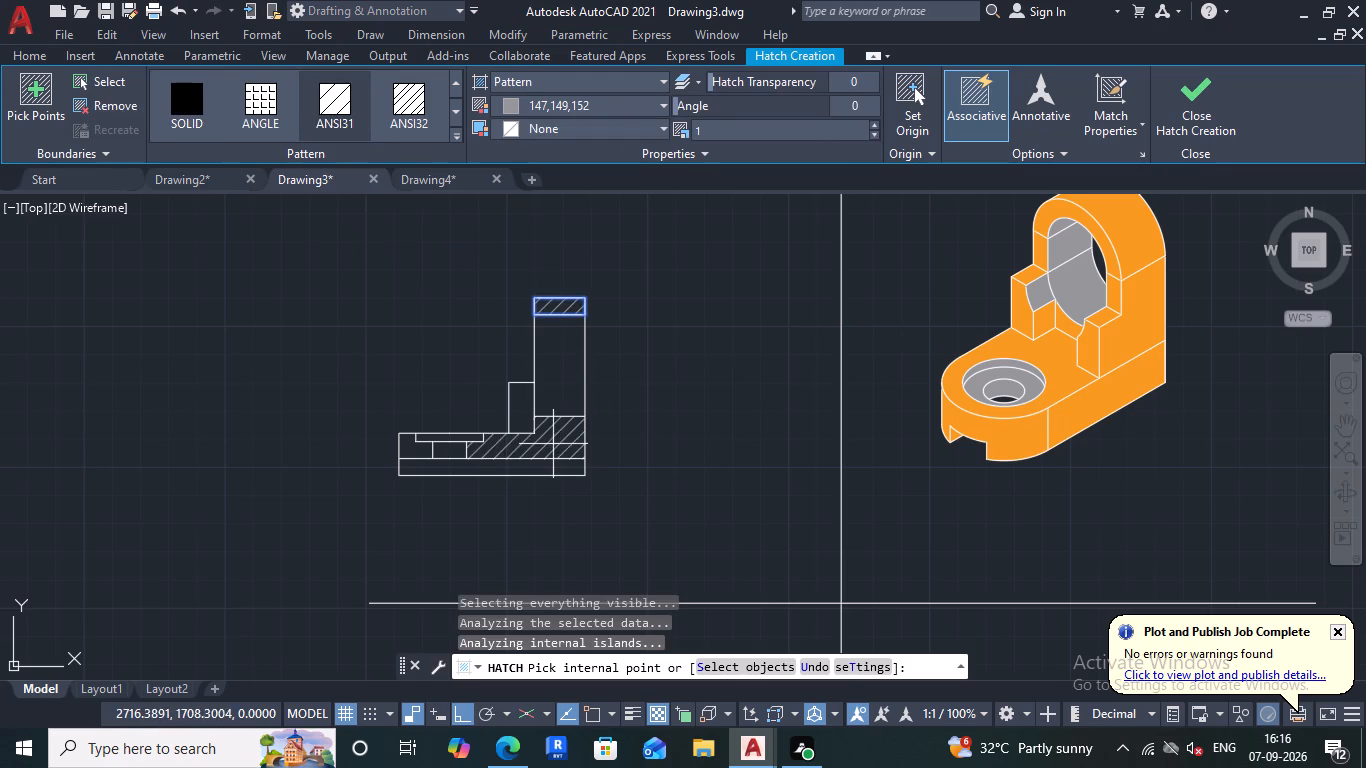
pyautogui.click(553, 442)
pyautogui.scroll(4, 425, 457)
pyautogui.click(386, 447)
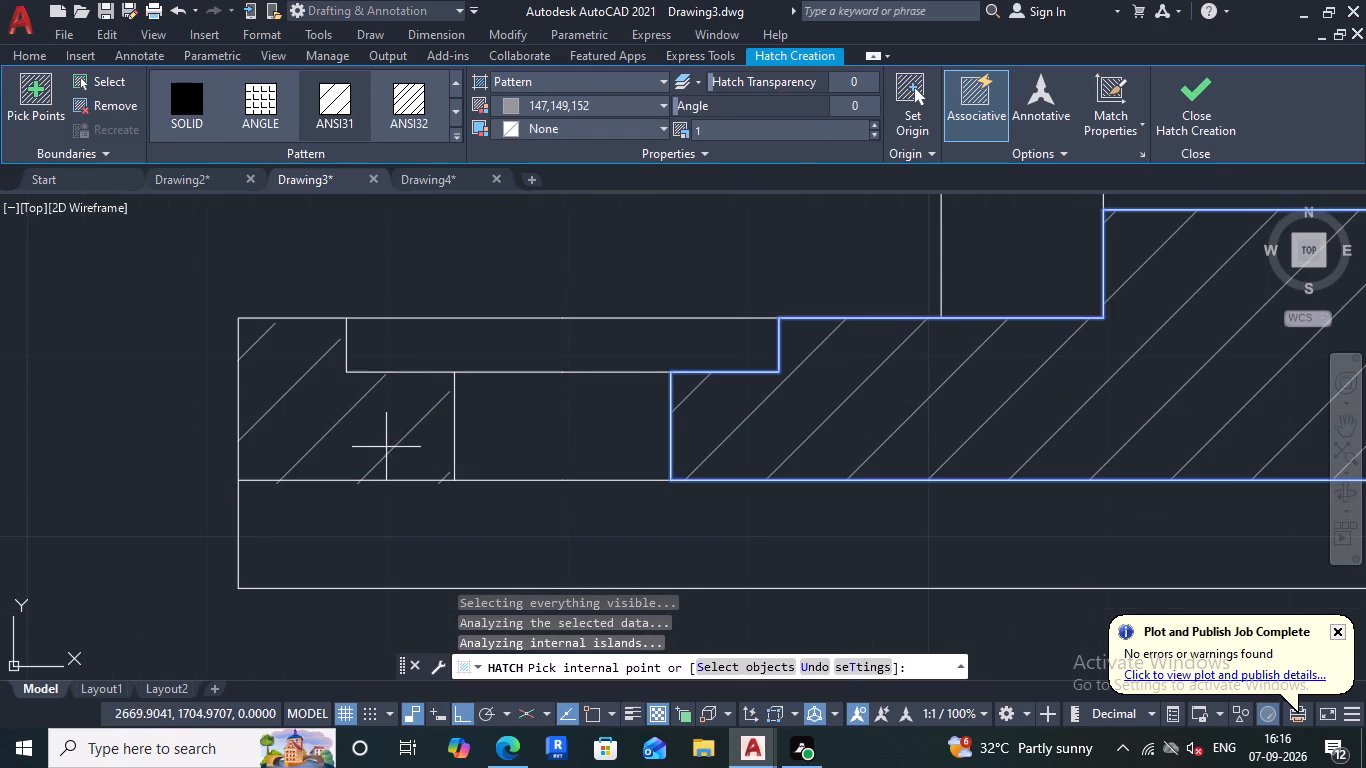
pyautogui.scroll(-1, 400, 442)
pyautogui.scroll(1, 412, 442)
pyautogui.scroll(-3, 424, 439)
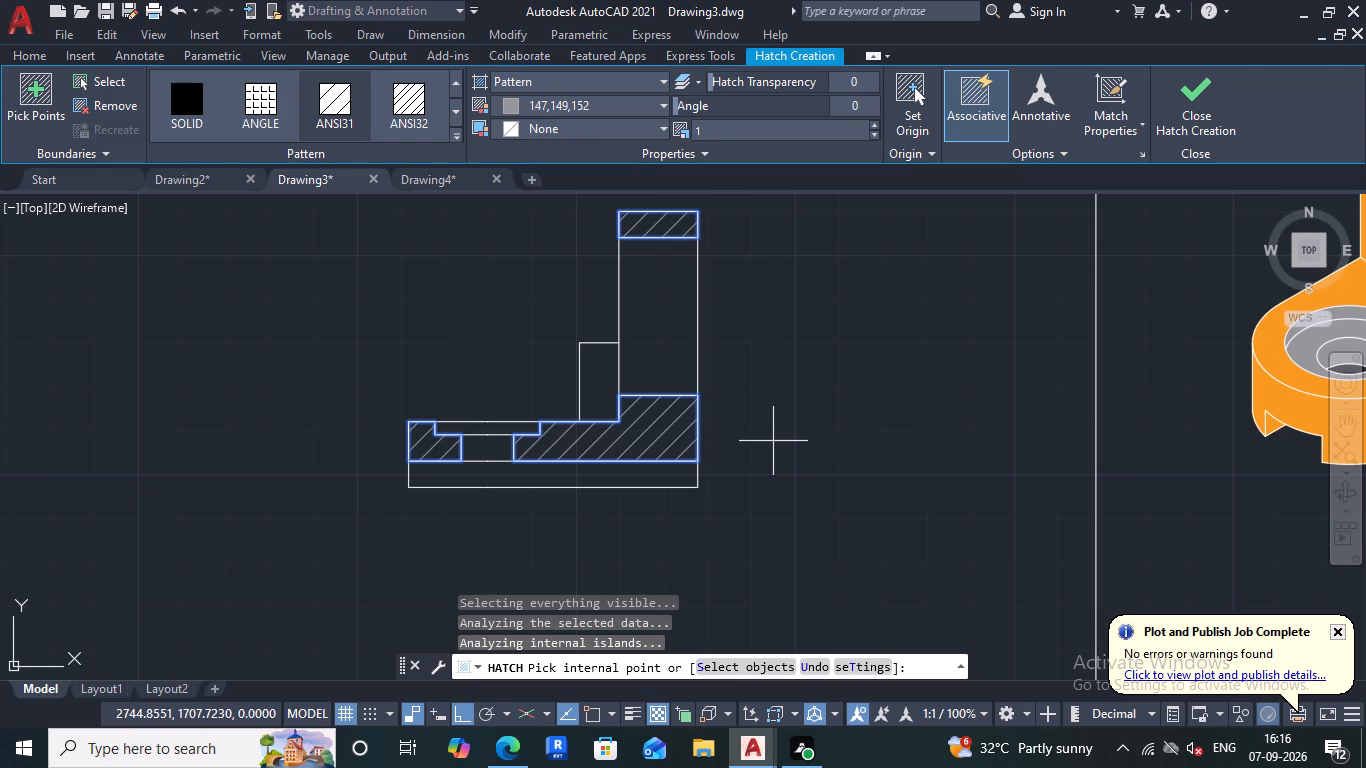
pyautogui.press('Escape')
# Draw a line from the hatched block's upper-left corner, 3 left and about 14 up, past the small step's top edge.
pyautogui.scroll(2, 635, 401)
pyautogui.scroll(-2, 635, 397)
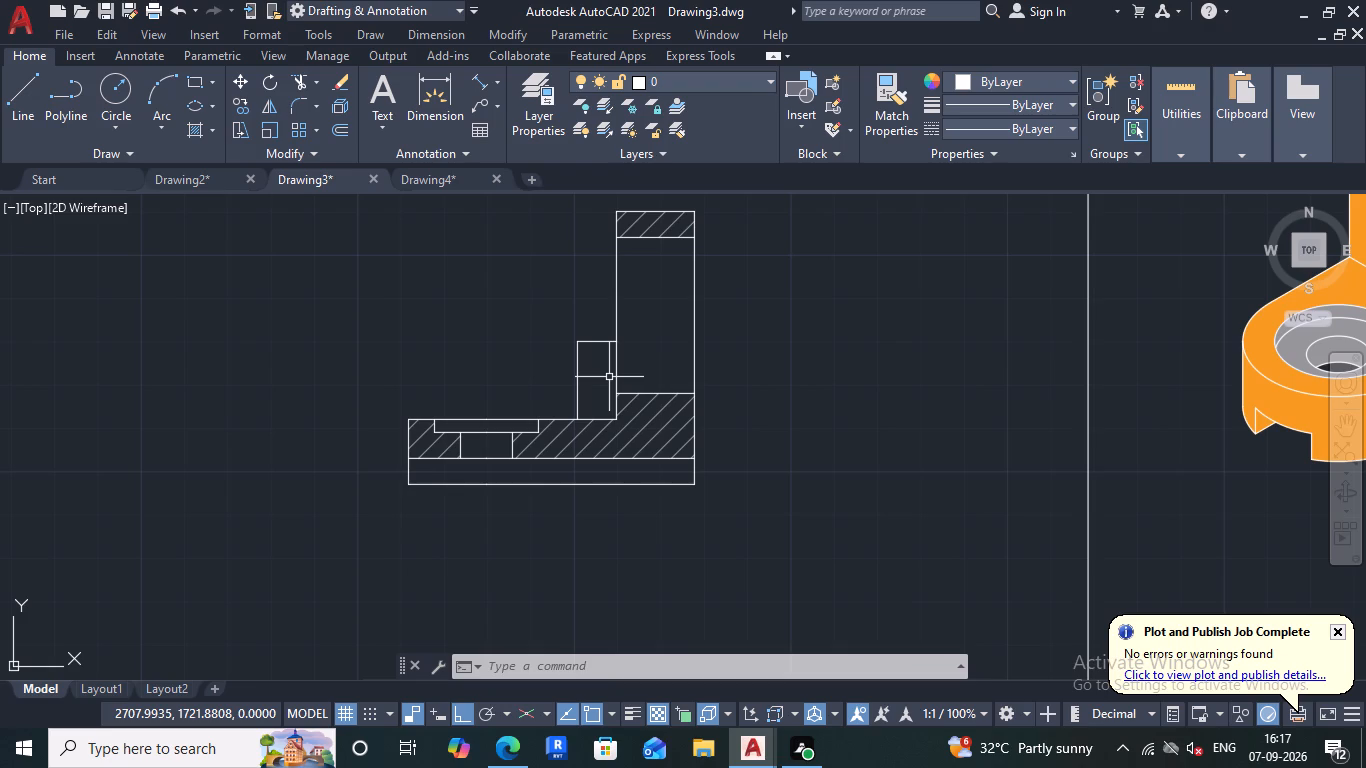
pyautogui.scroll(1, 609, 378)
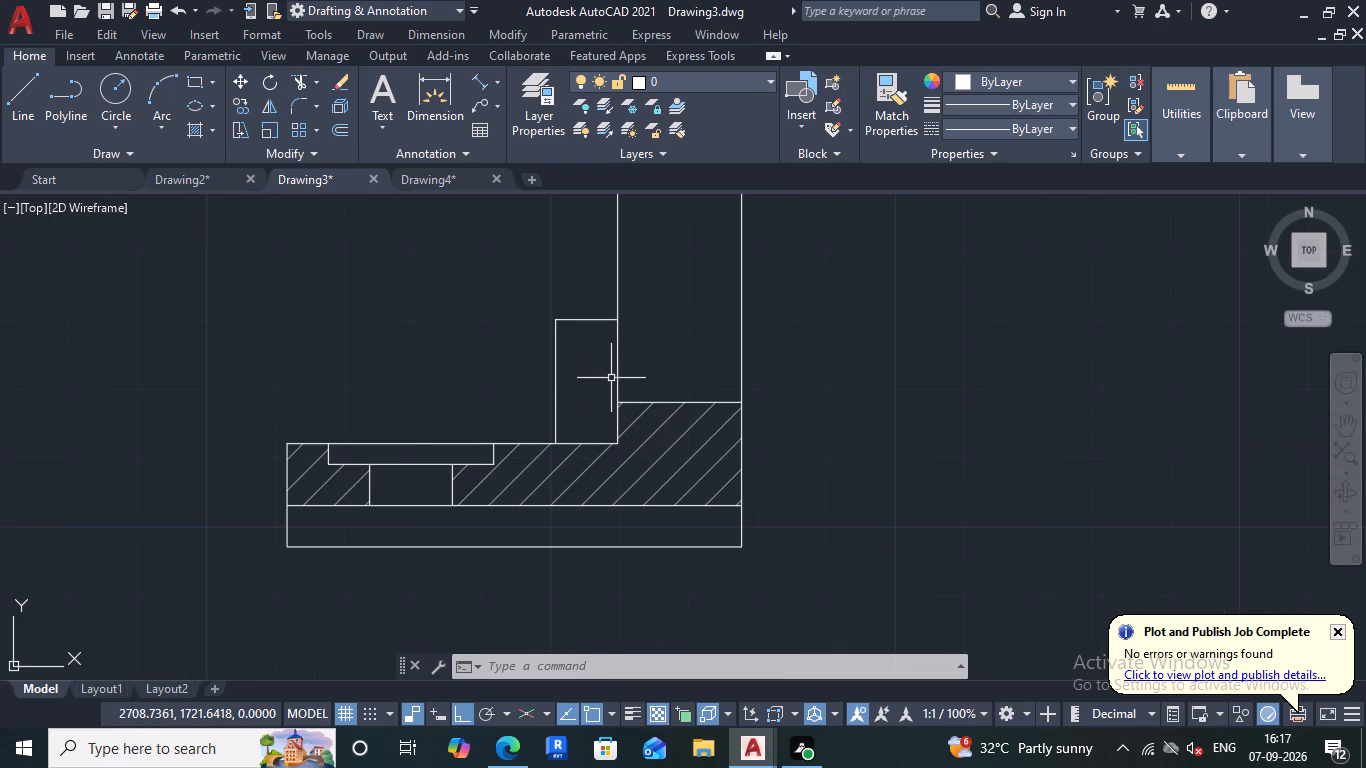
pyautogui.scroll(1, 635, 399)
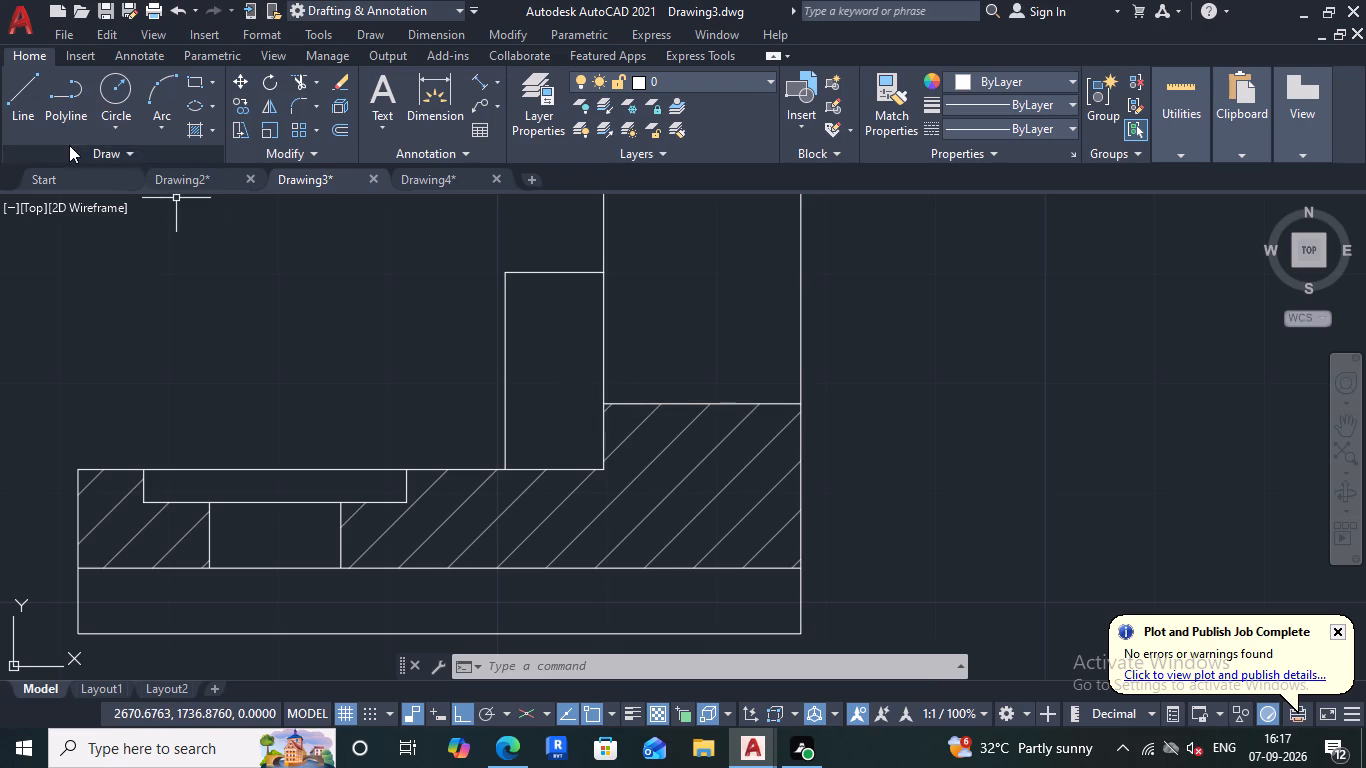
pyautogui.click(14, 108)
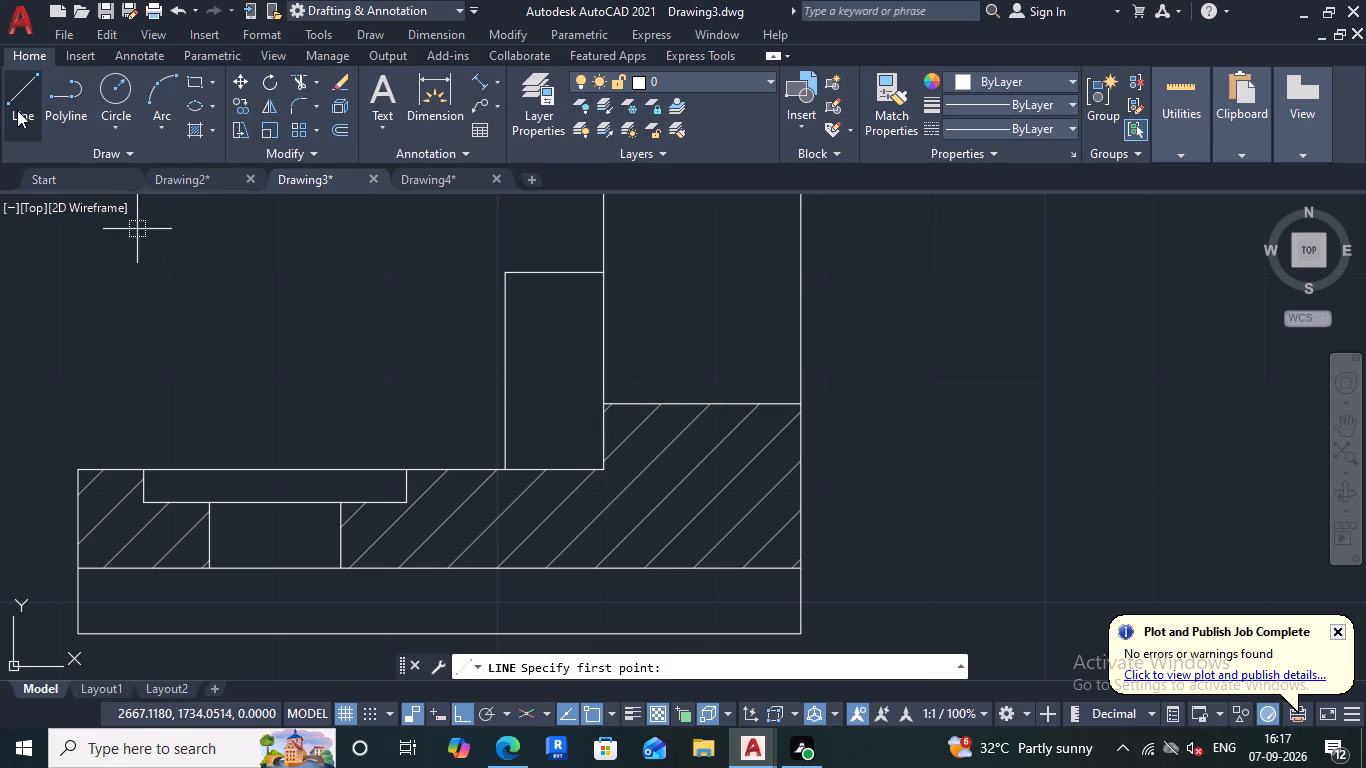
pyautogui.click(607, 404)
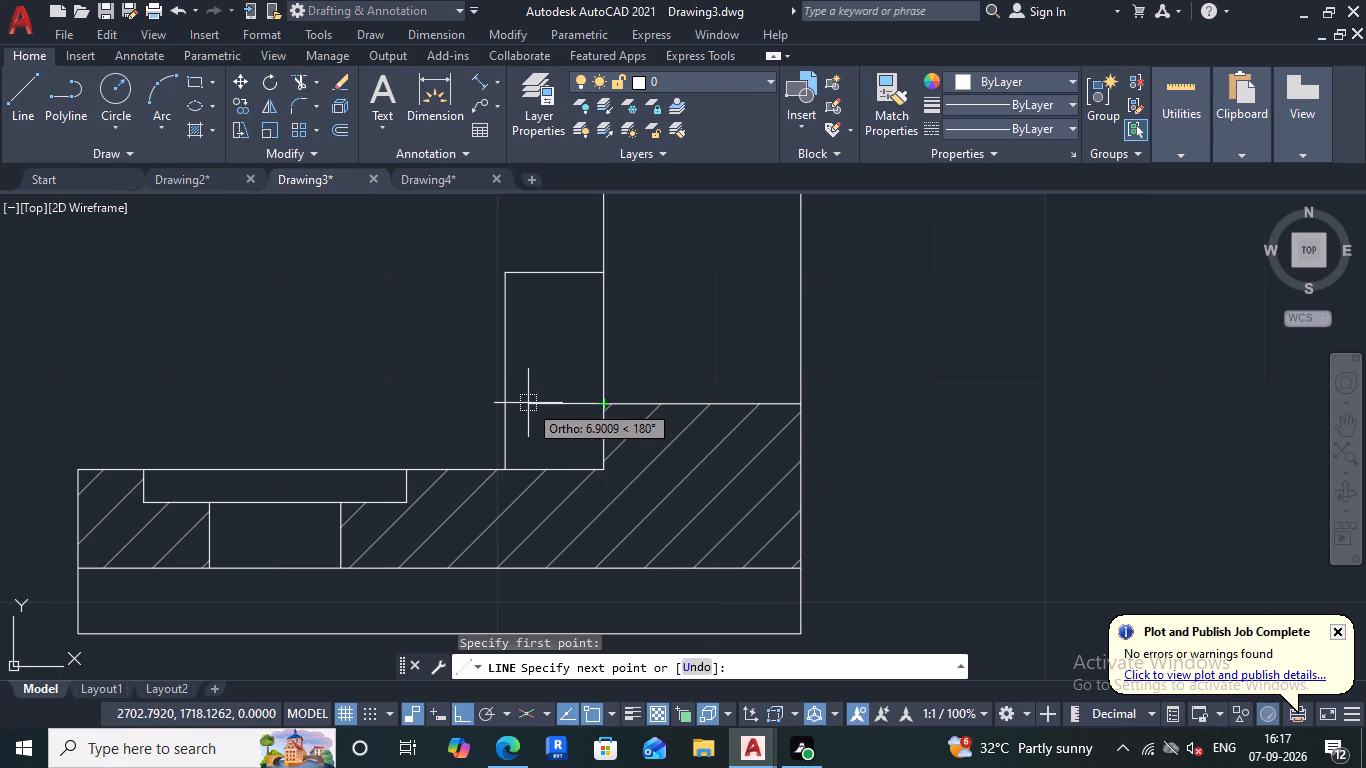
pyautogui.press('3')
pyautogui.press('Return')
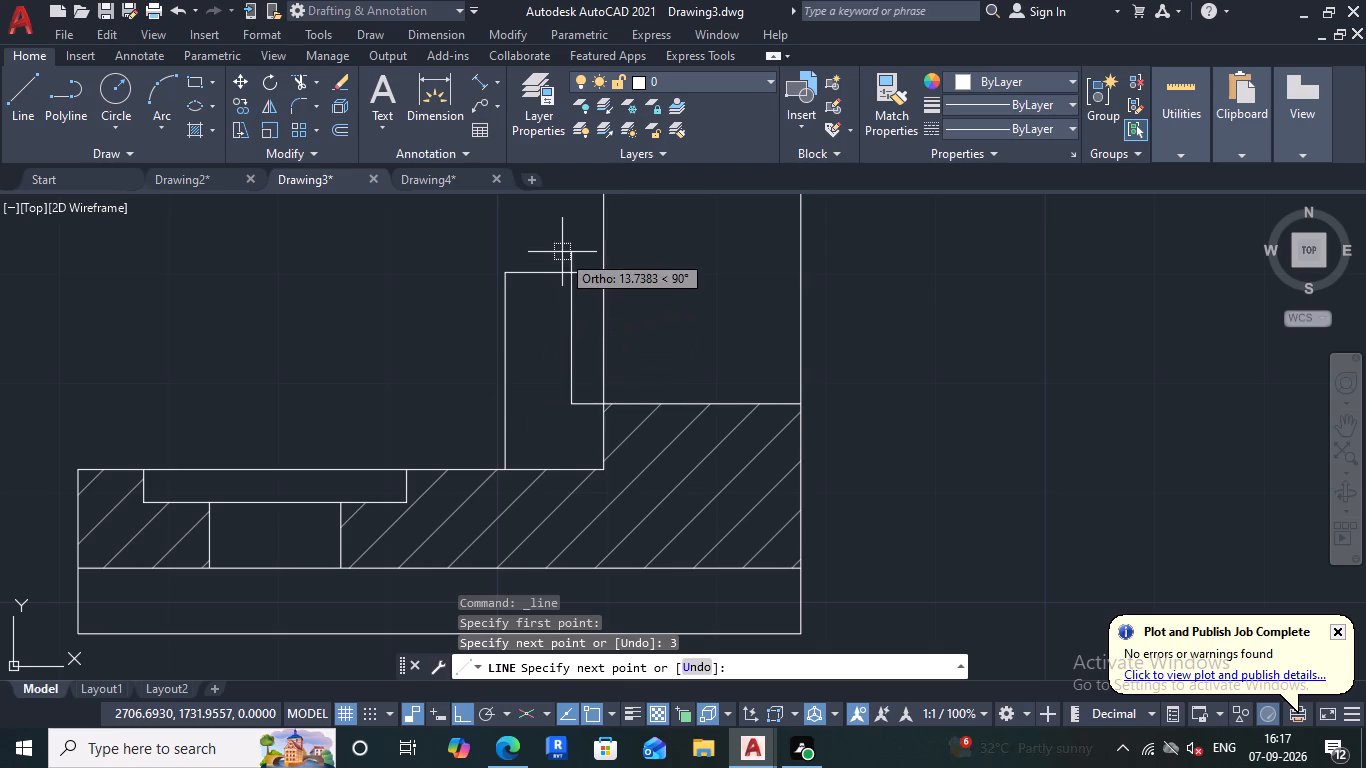
pyautogui.click(562, 252)
pyautogui.press('Escape')
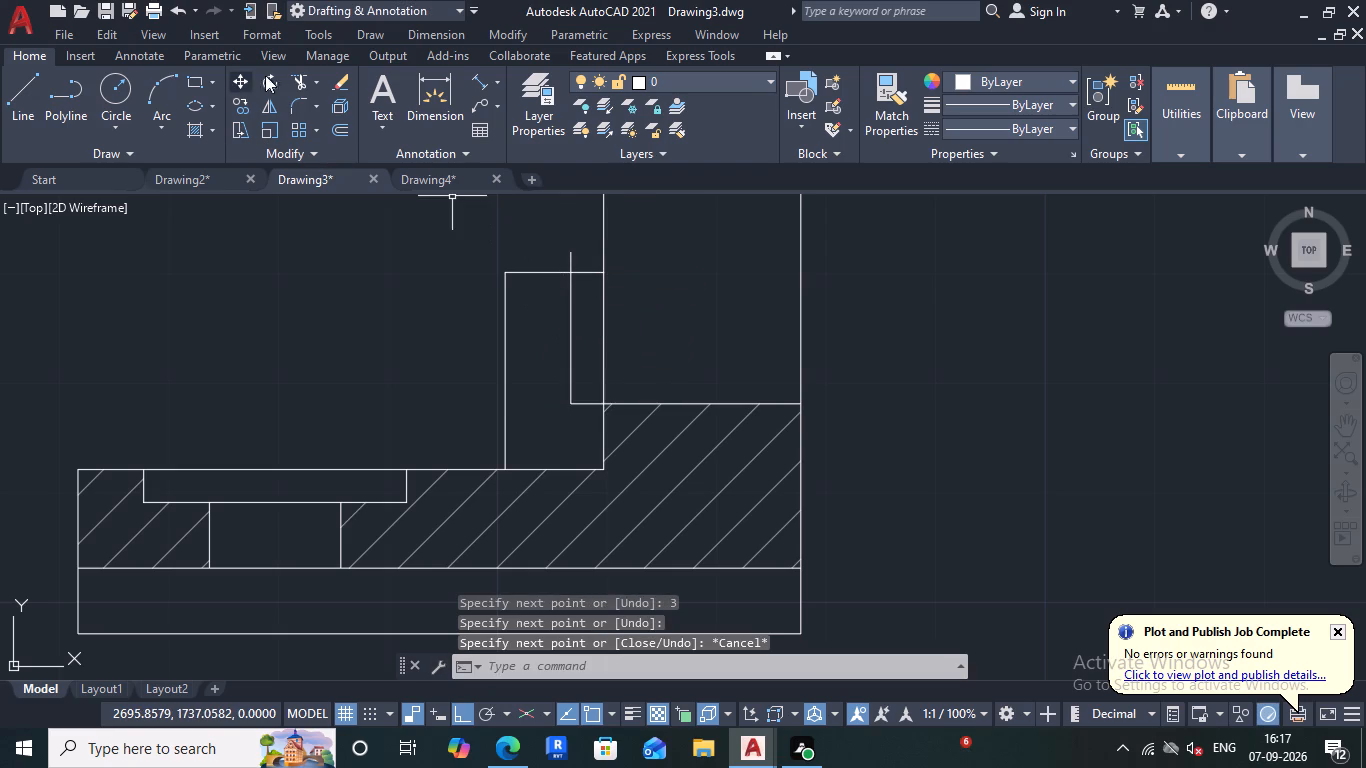
# Trim the new vertical line's overhang above the small step and the upright's left edge between the step's top and the hatched block.
pyautogui.click(298, 74)
pyautogui.moveTo(558, 256); pyautogui.dragTo(562, 259)
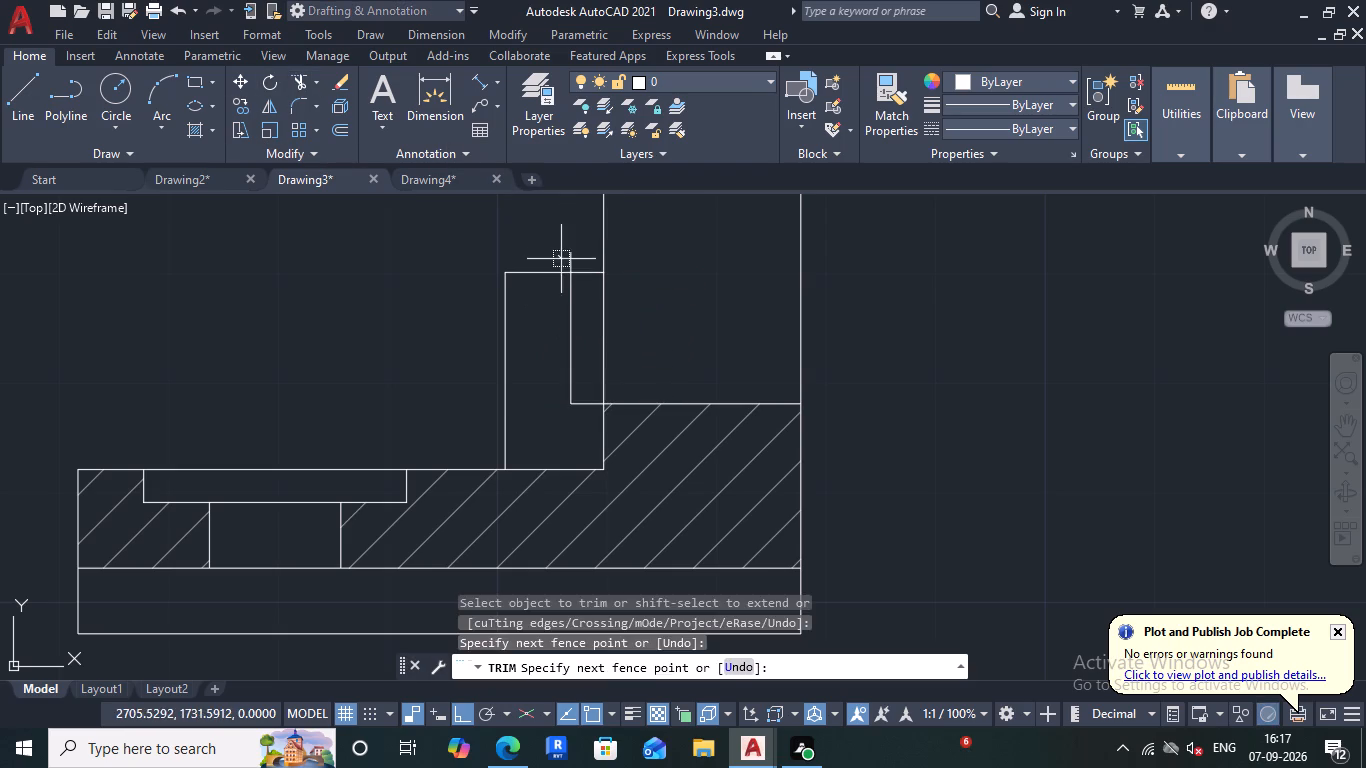
pyautogui.moveTo(562, 259); pyautogui.dragTo(580, 260)
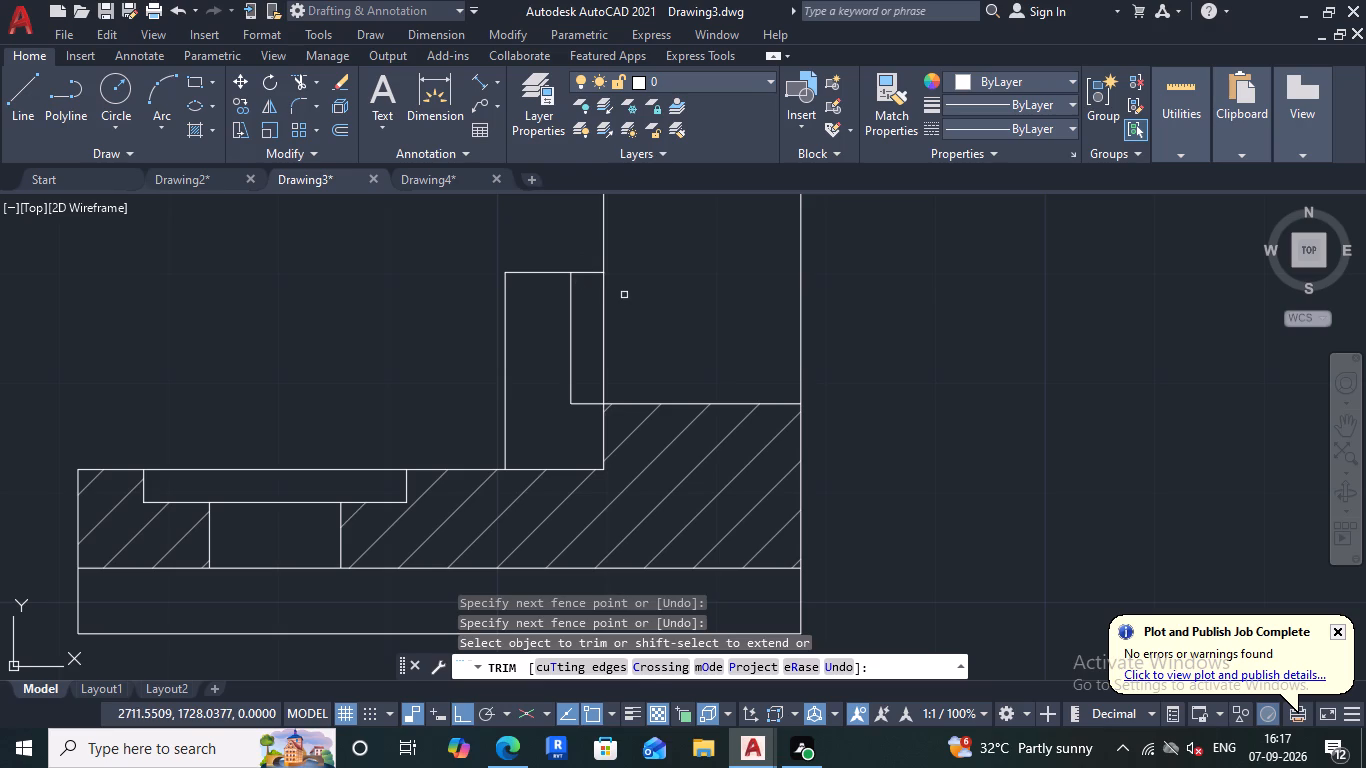
pyautogui.moveTo(621, 298); pyautogui.dragTo(594, 314)
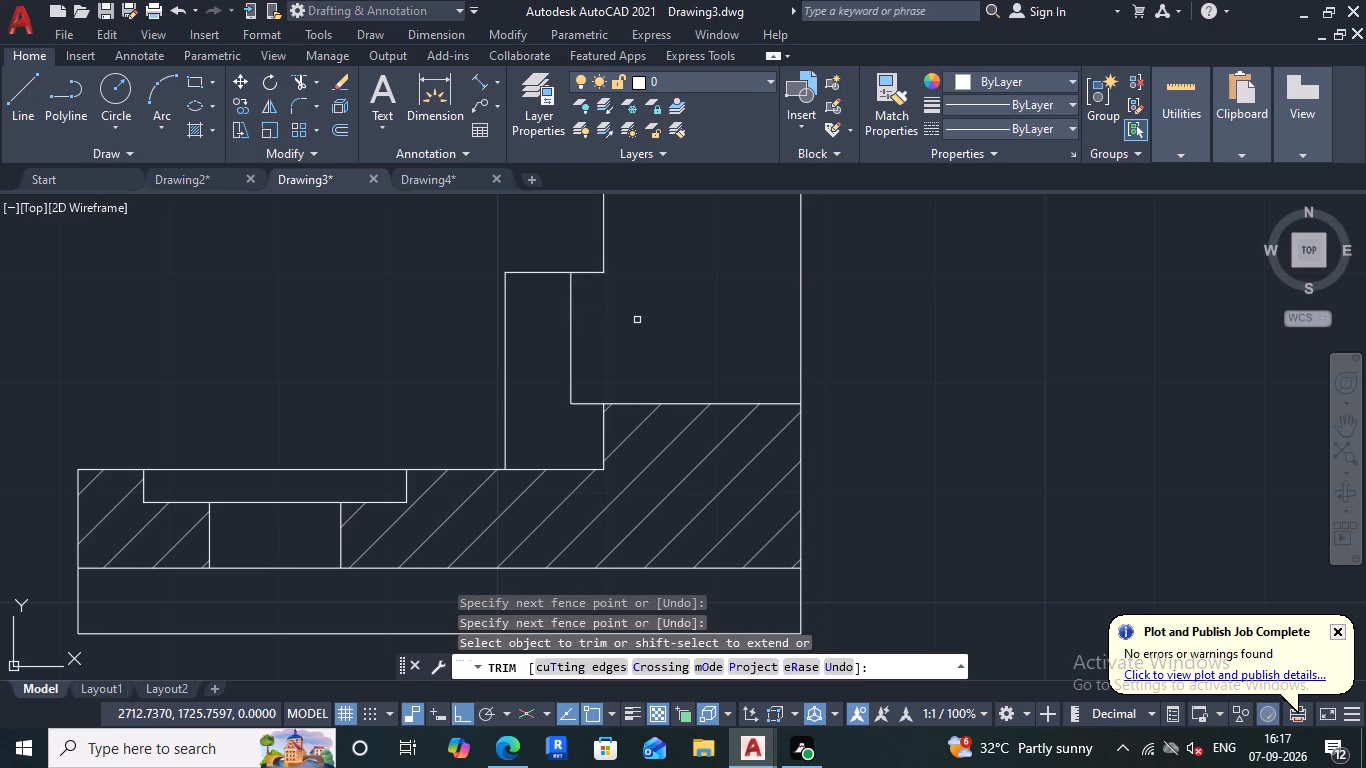
pyautogui.scroll(-3, 637, 320)
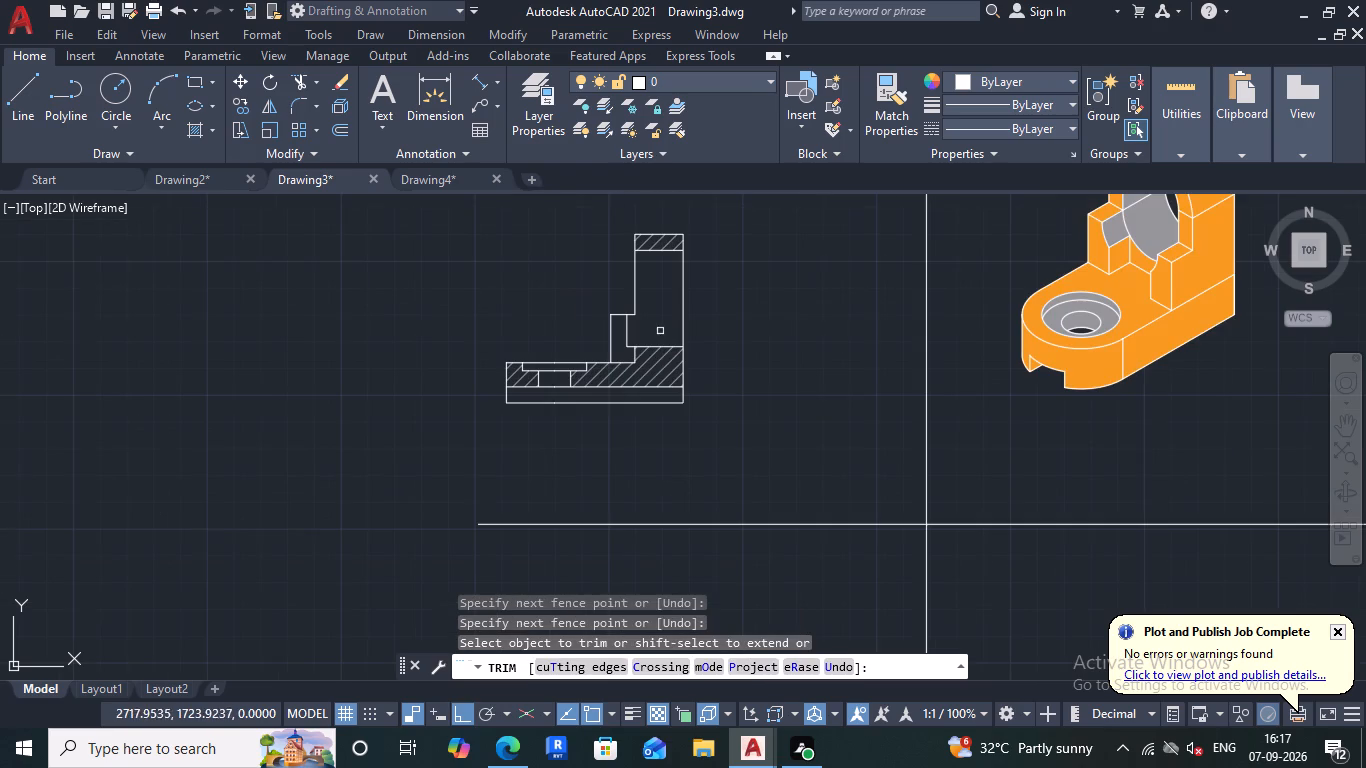
pyautogui.press('Escape')
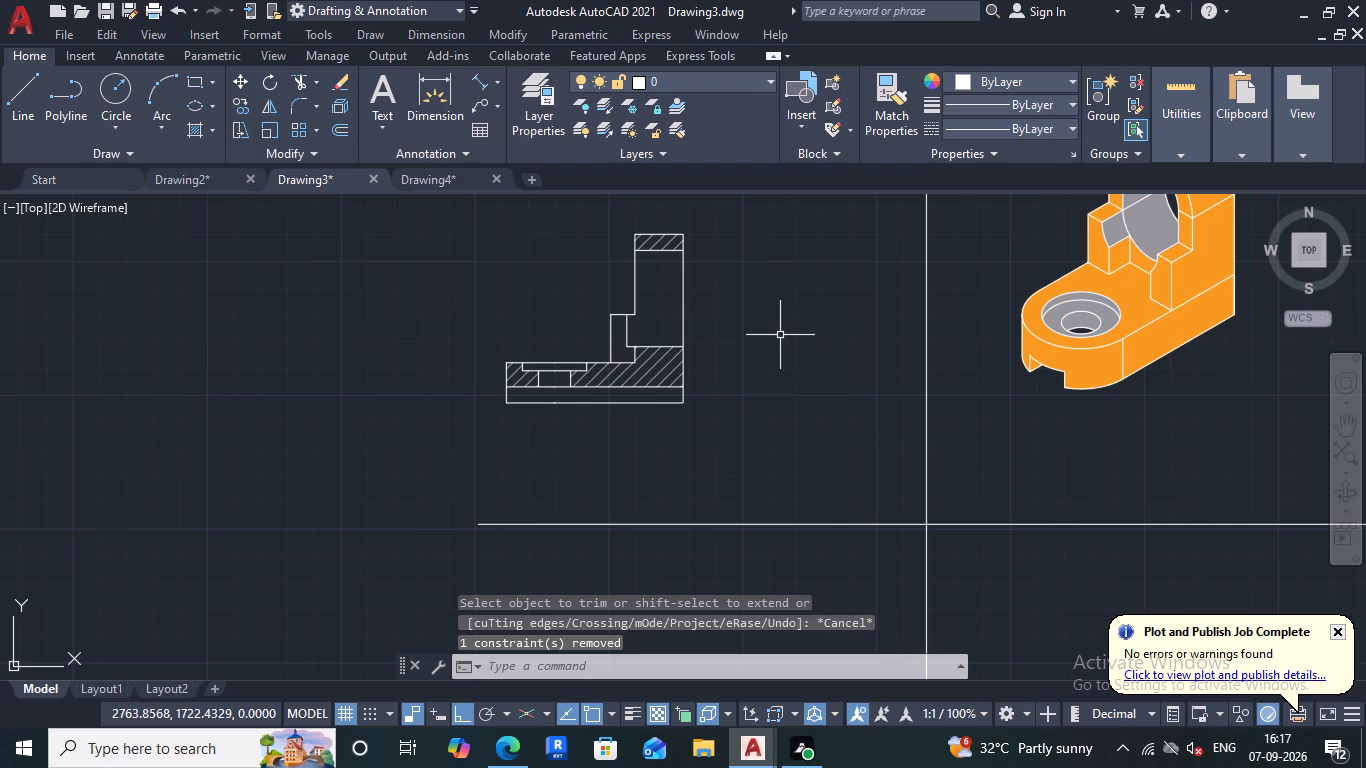
pyautogui.scroll(-1, 780, 335)
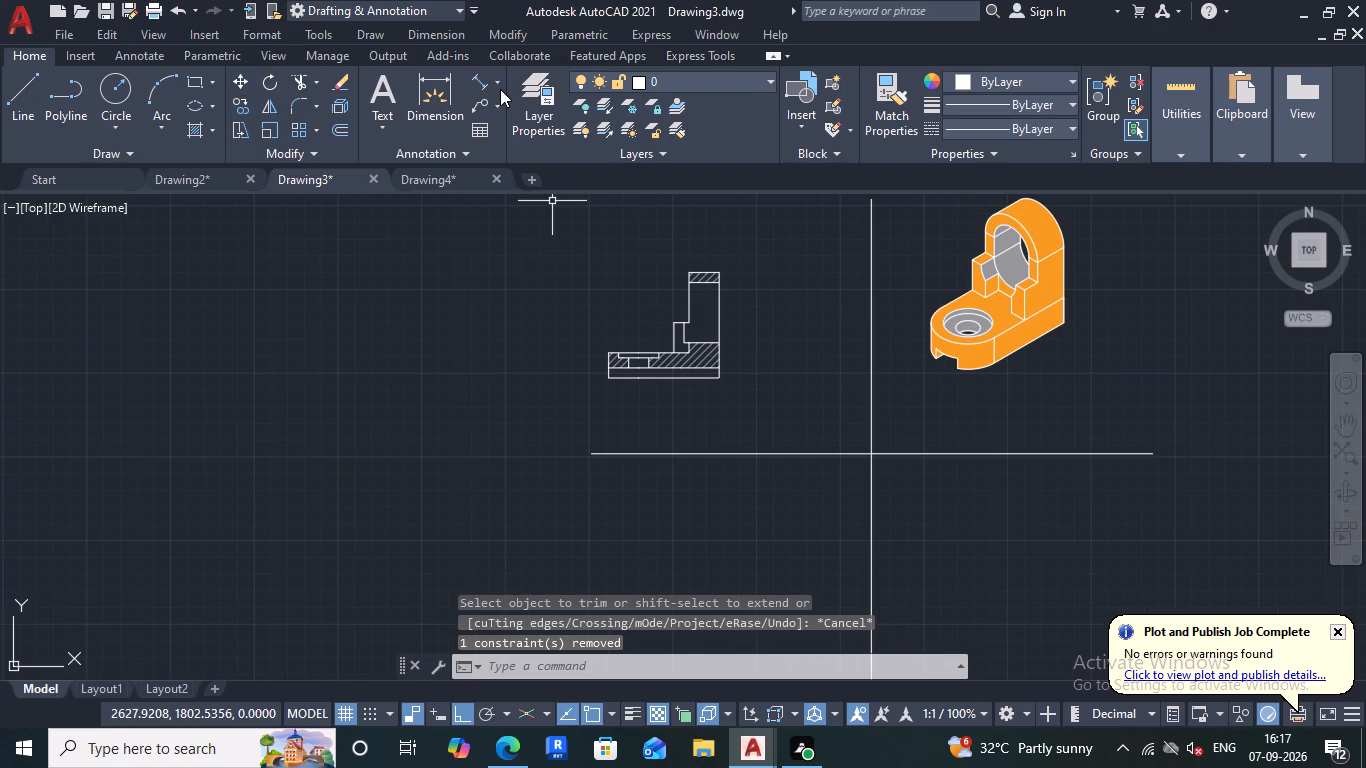
# Add a linear dimension above the small step, from the inner vertical line's top end to the step's upper-left corner.
pyautogui.click(500, 89)
pyautogui.click(514, 104)
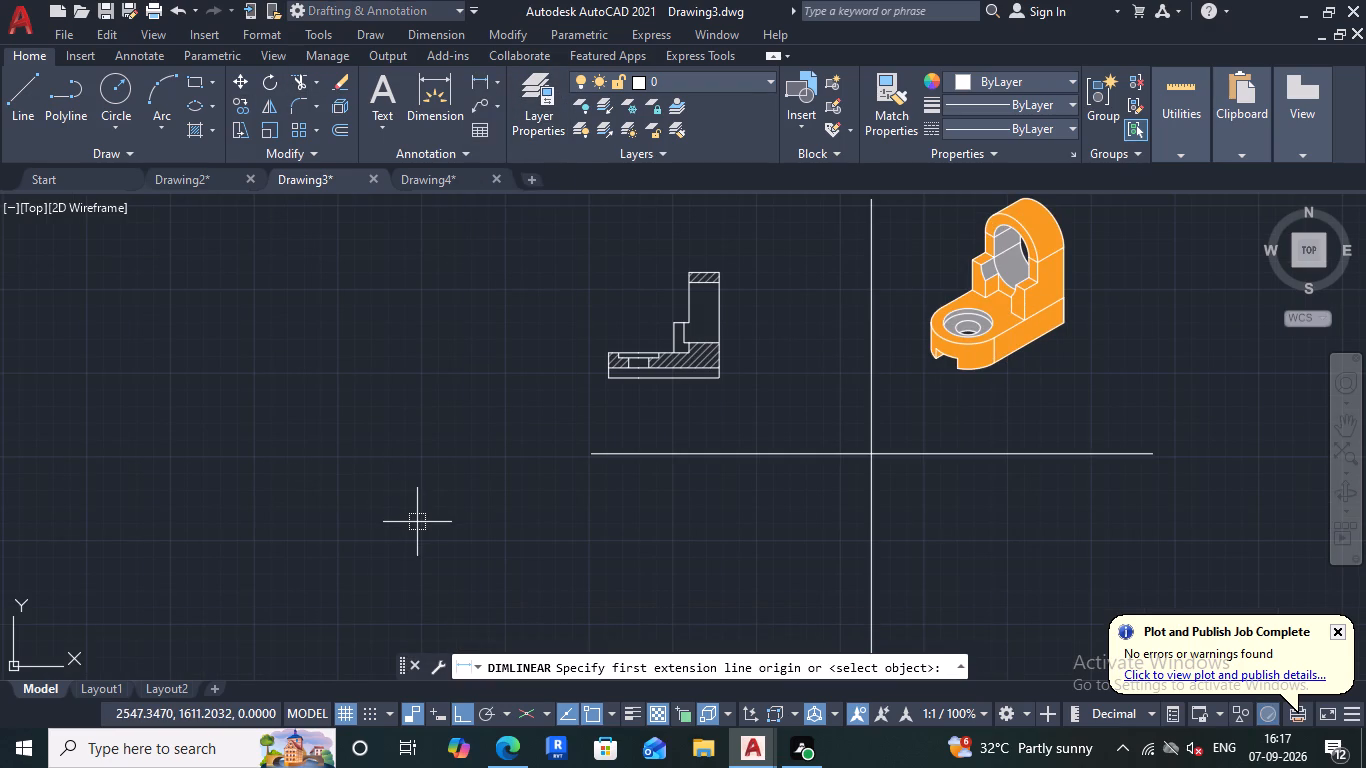
pyautogui.scroll(2, 424, 529)
pyautogui.scroll(-1, 438, 584)
pyautogui.scroll(-3, 548, 513)
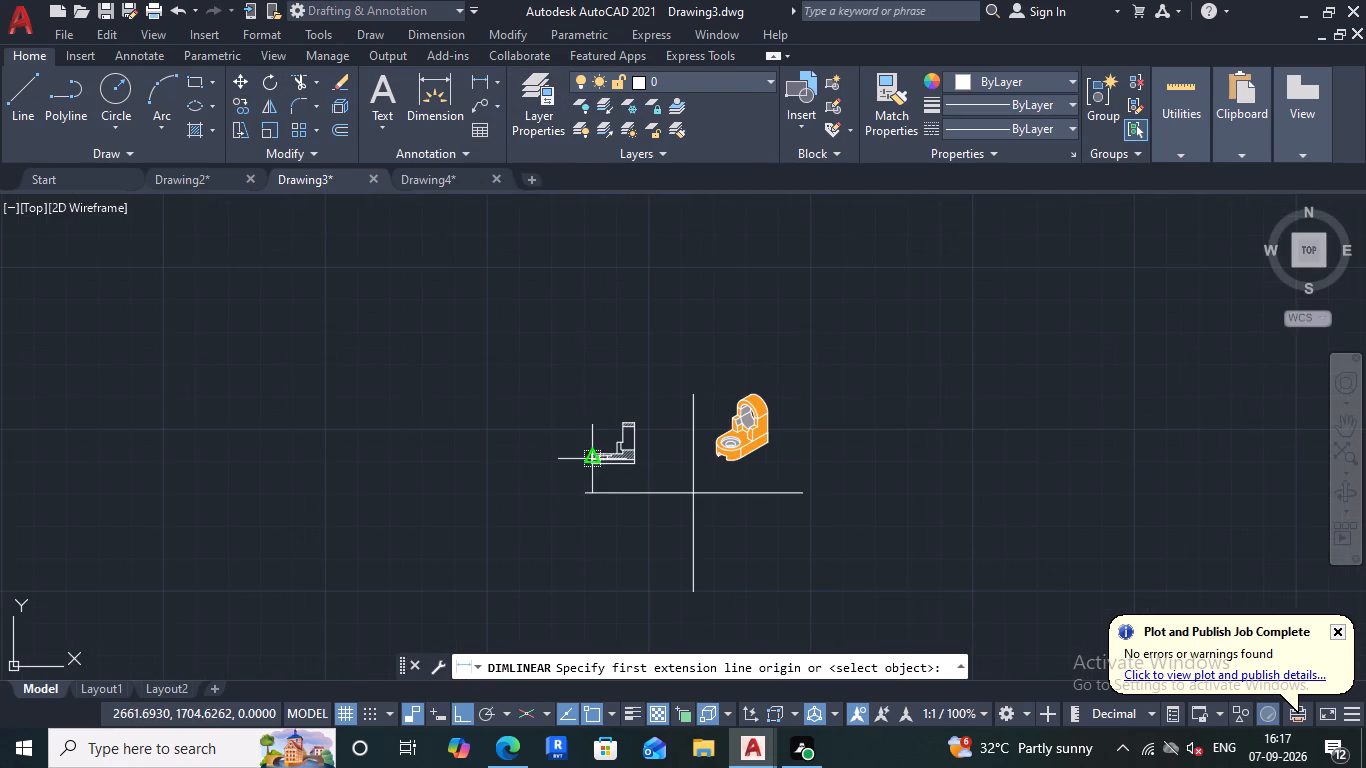
pyautogui.scroll(6, 636, 445)
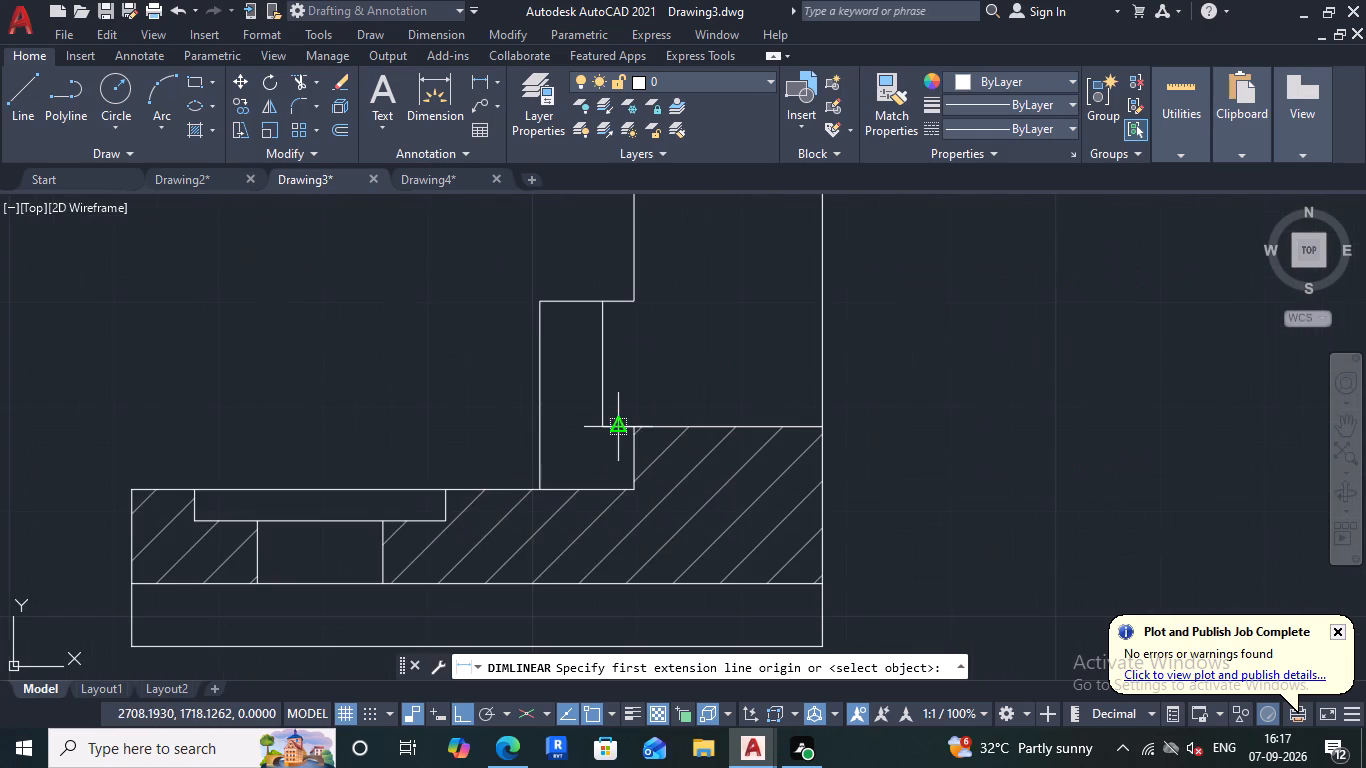
pyautogui.click(603, 300)
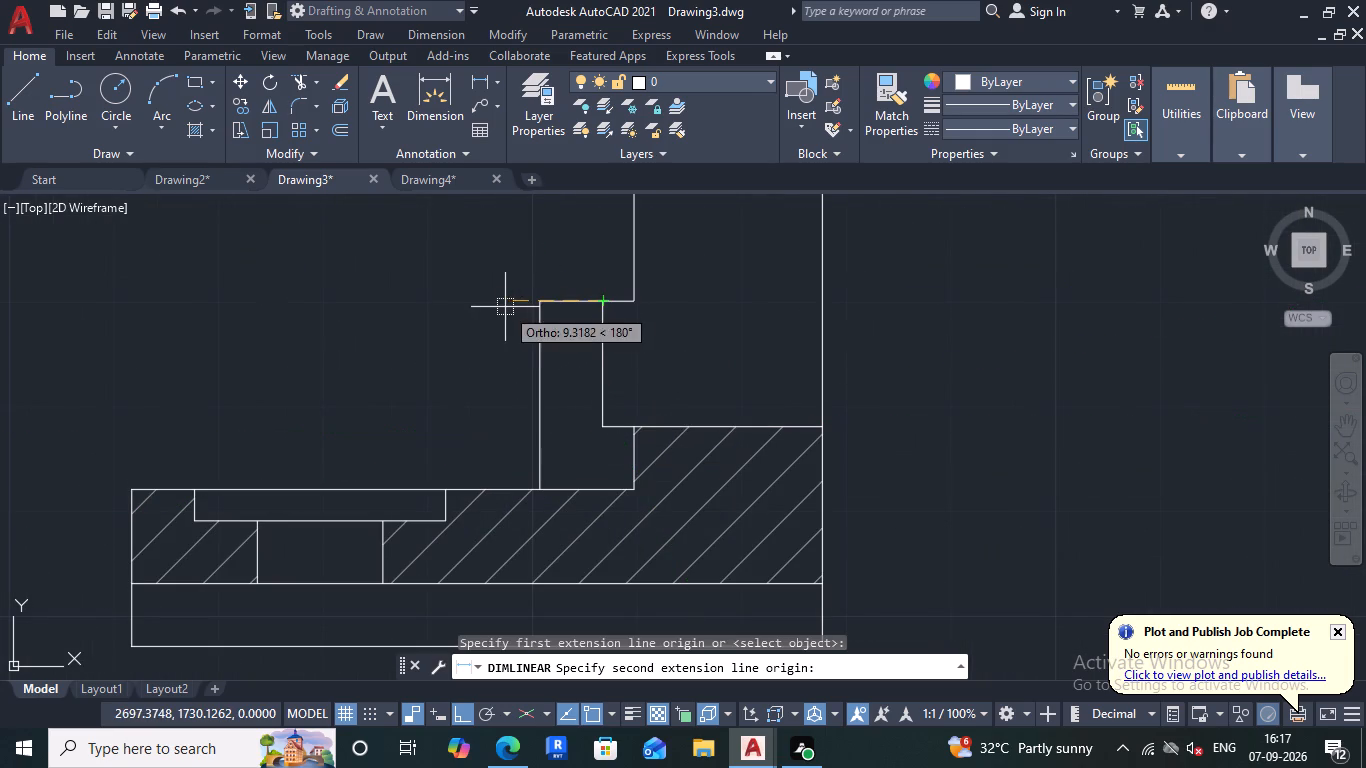
pyautogui.click(538, 294)
pyautogui.click(546, 254)
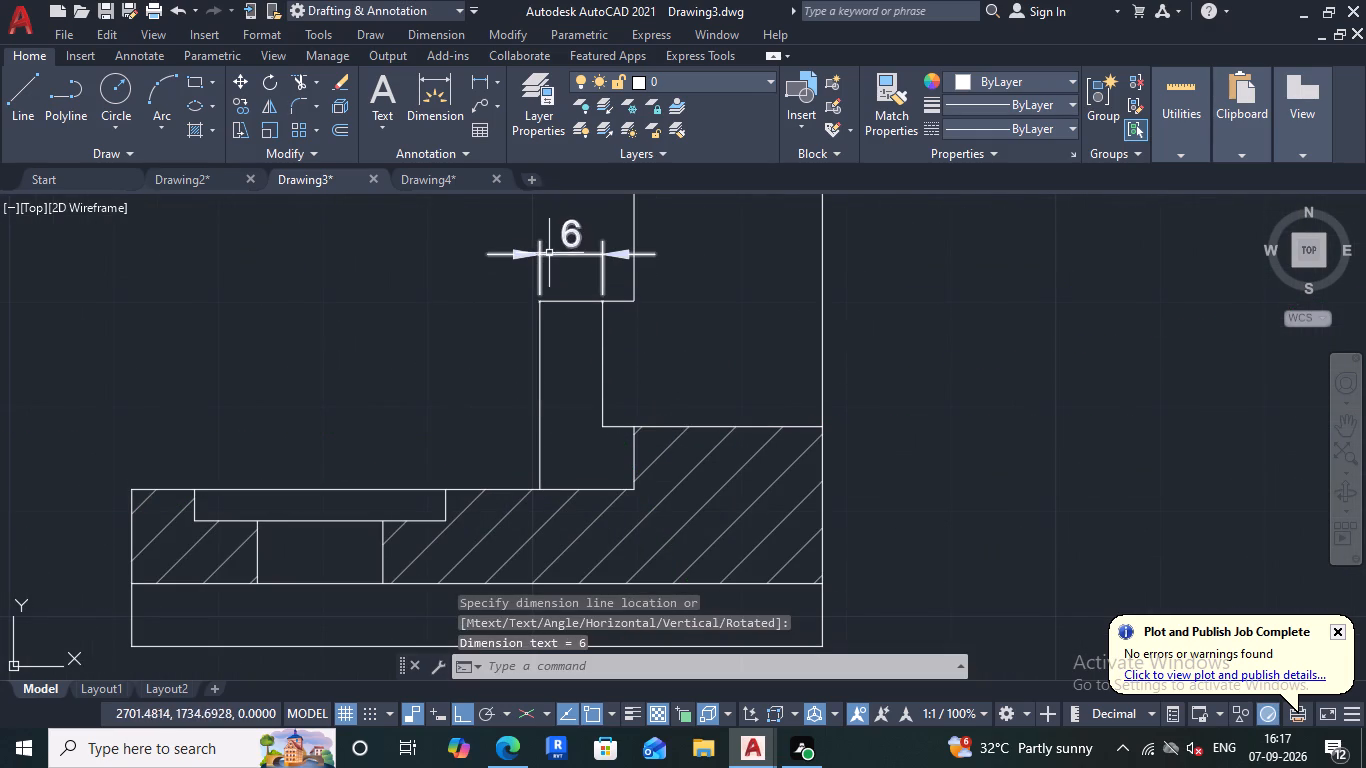
# Load the CENTER2 linetype and make it the current linetype.
pyautogui.scroll(-2, 550, 252)
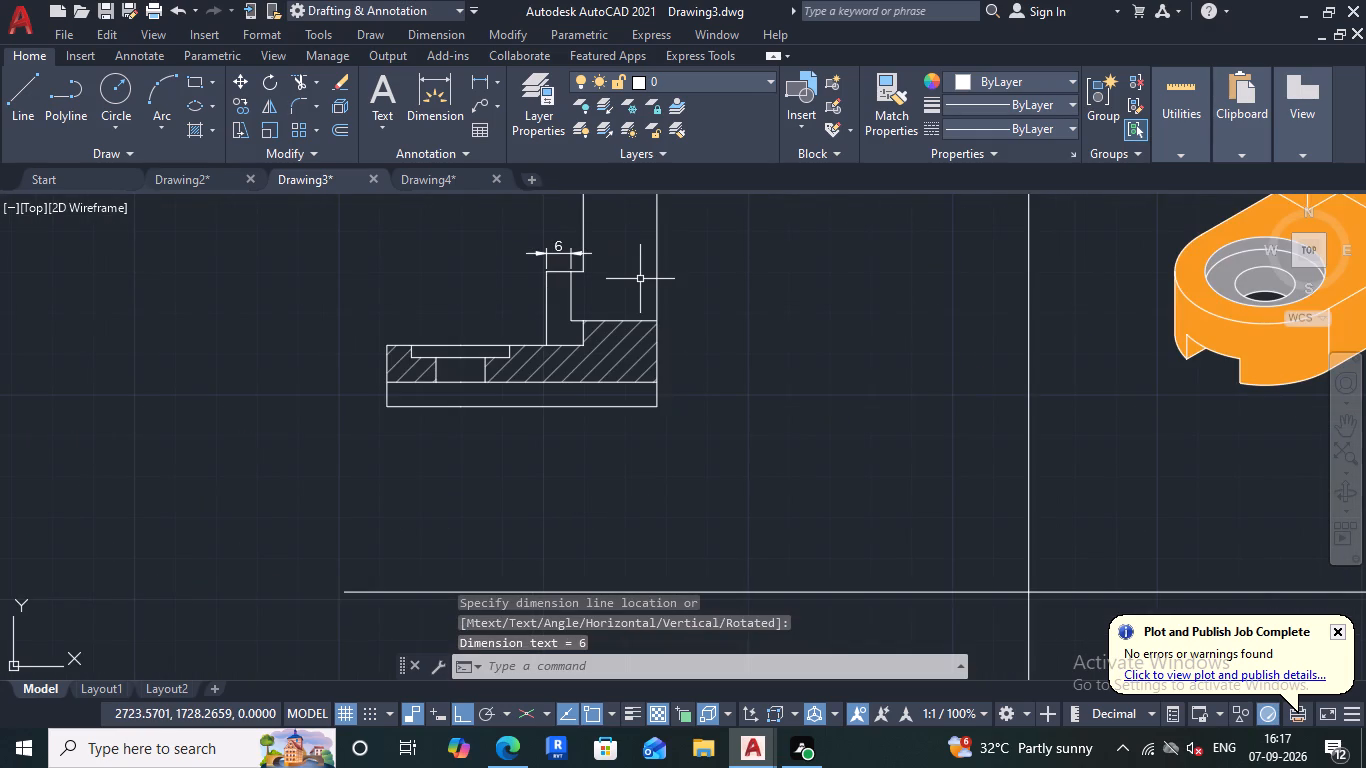
pyautogui.scroll(-2, 640, 279)
pyautogui.moveTo(640, 279); pyautogui.dragTo(537, 350, button='middle')
pyautogui.scroll(1, 539, 329)
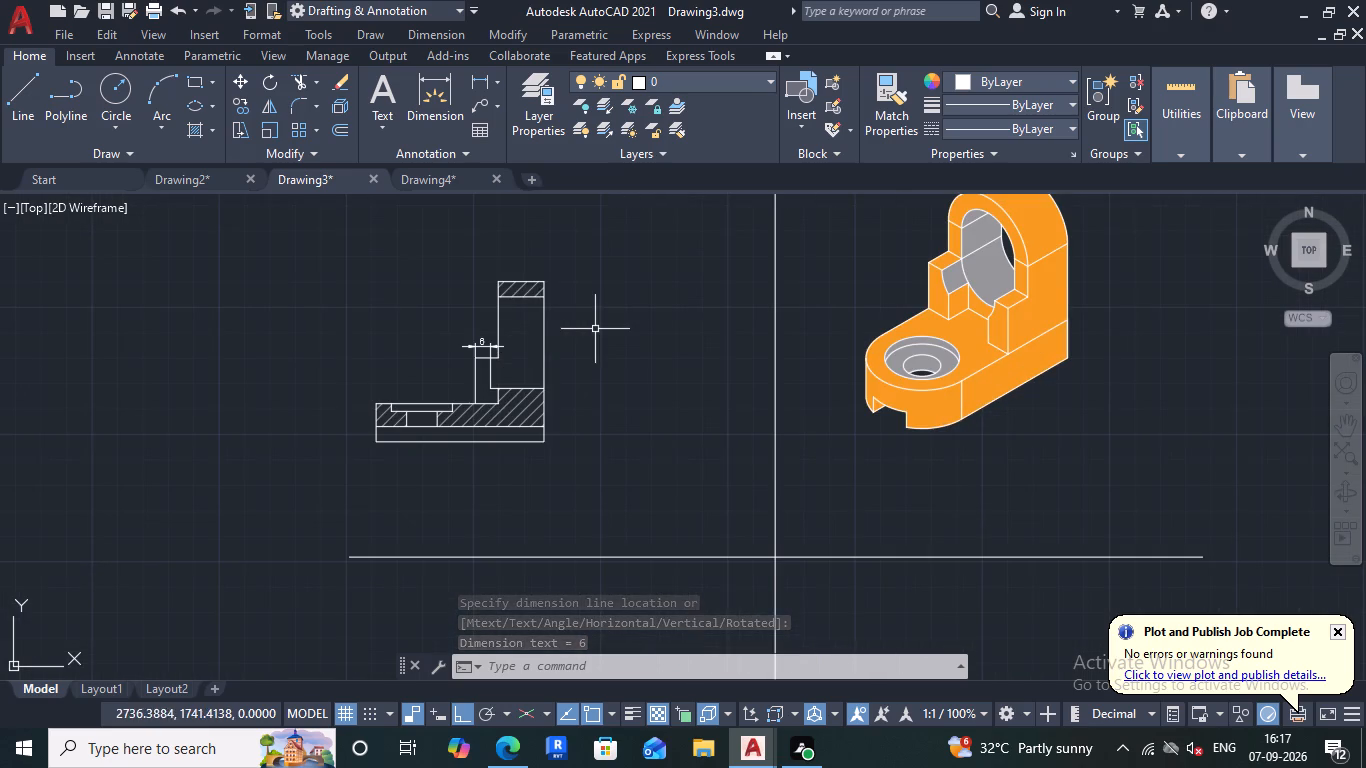
pyautogui.click(22, 96)
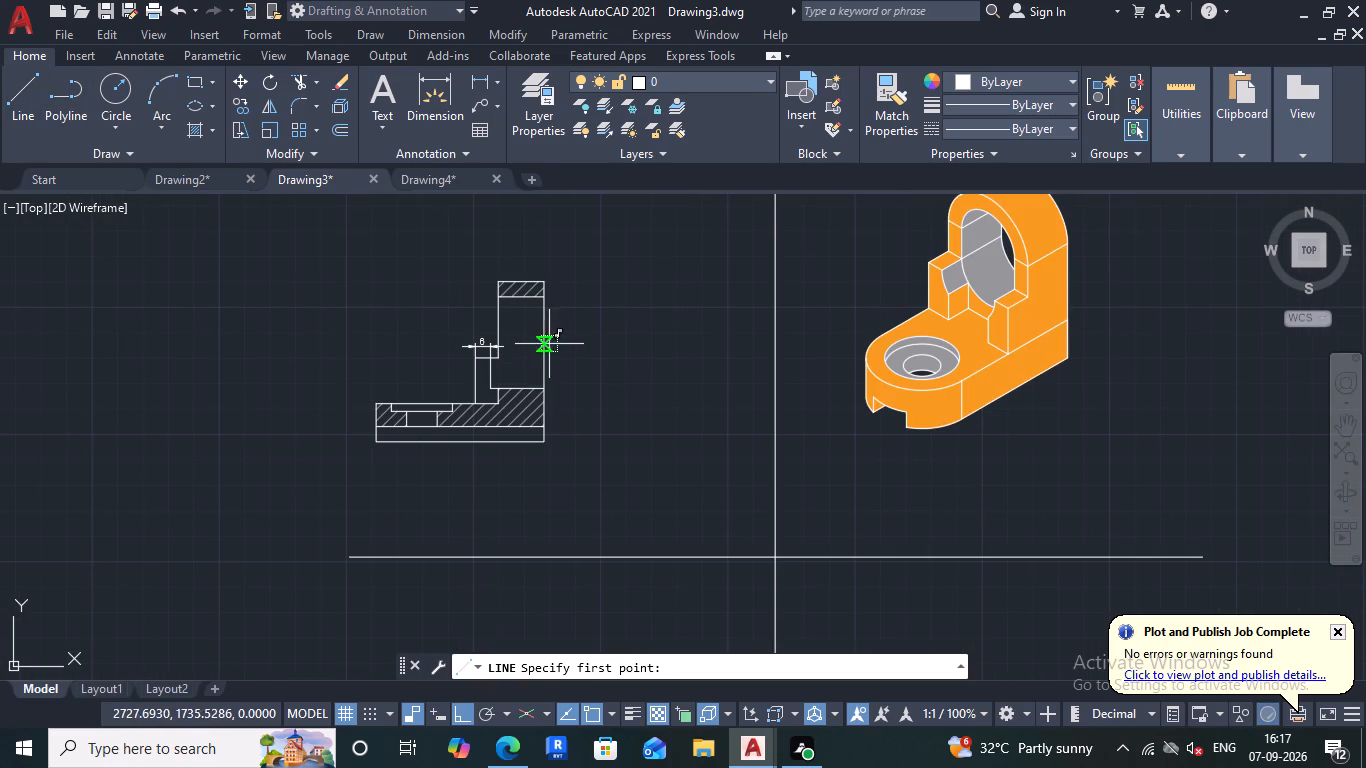
pyautogui.click(1073, 127)
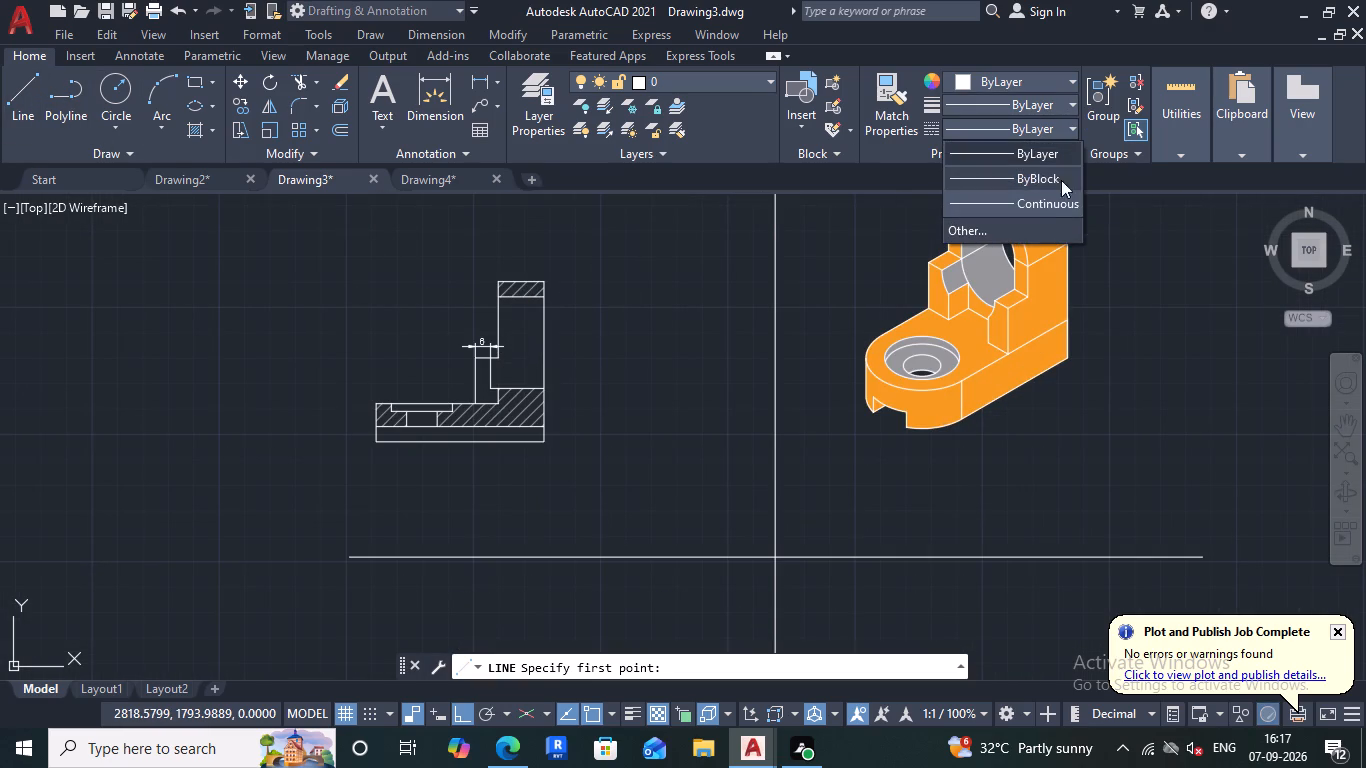
pyautogui.click(1026, 223)
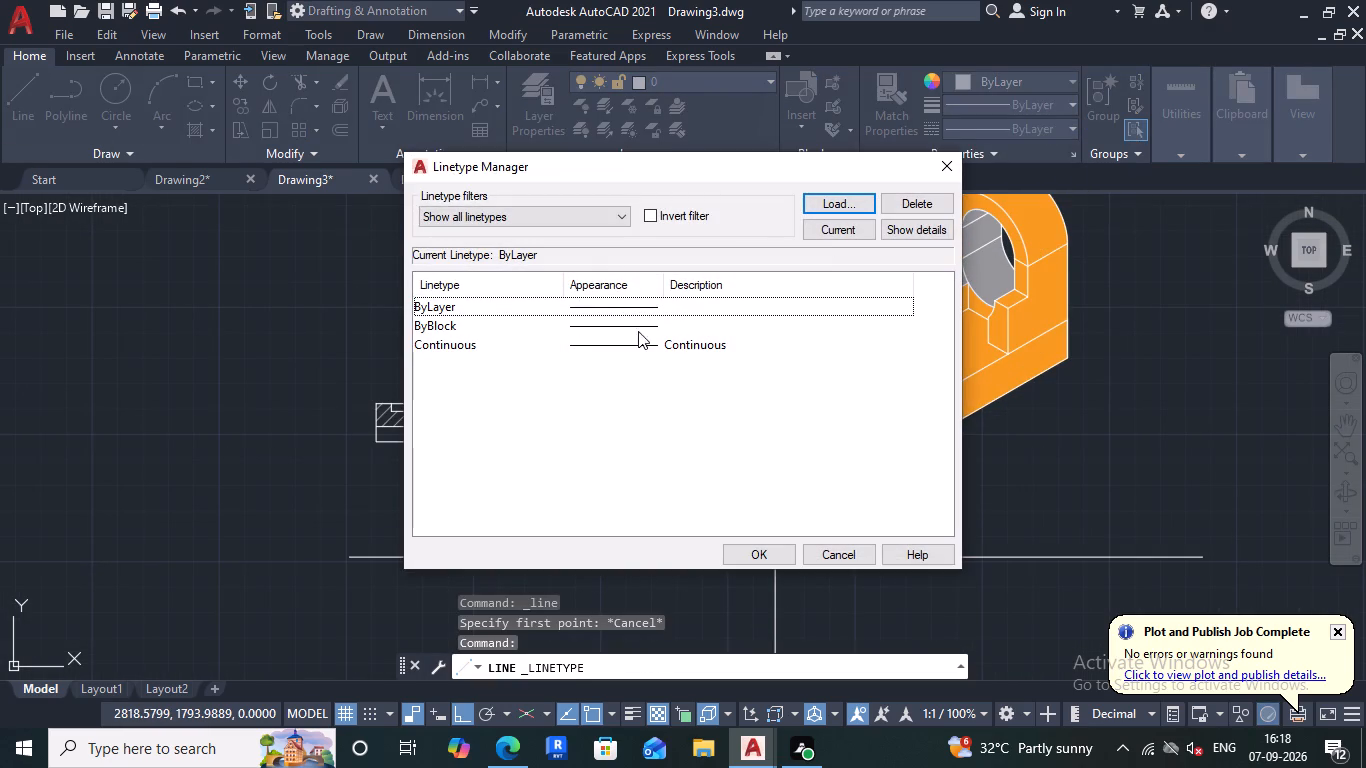
pyautogui.click(624, 213)
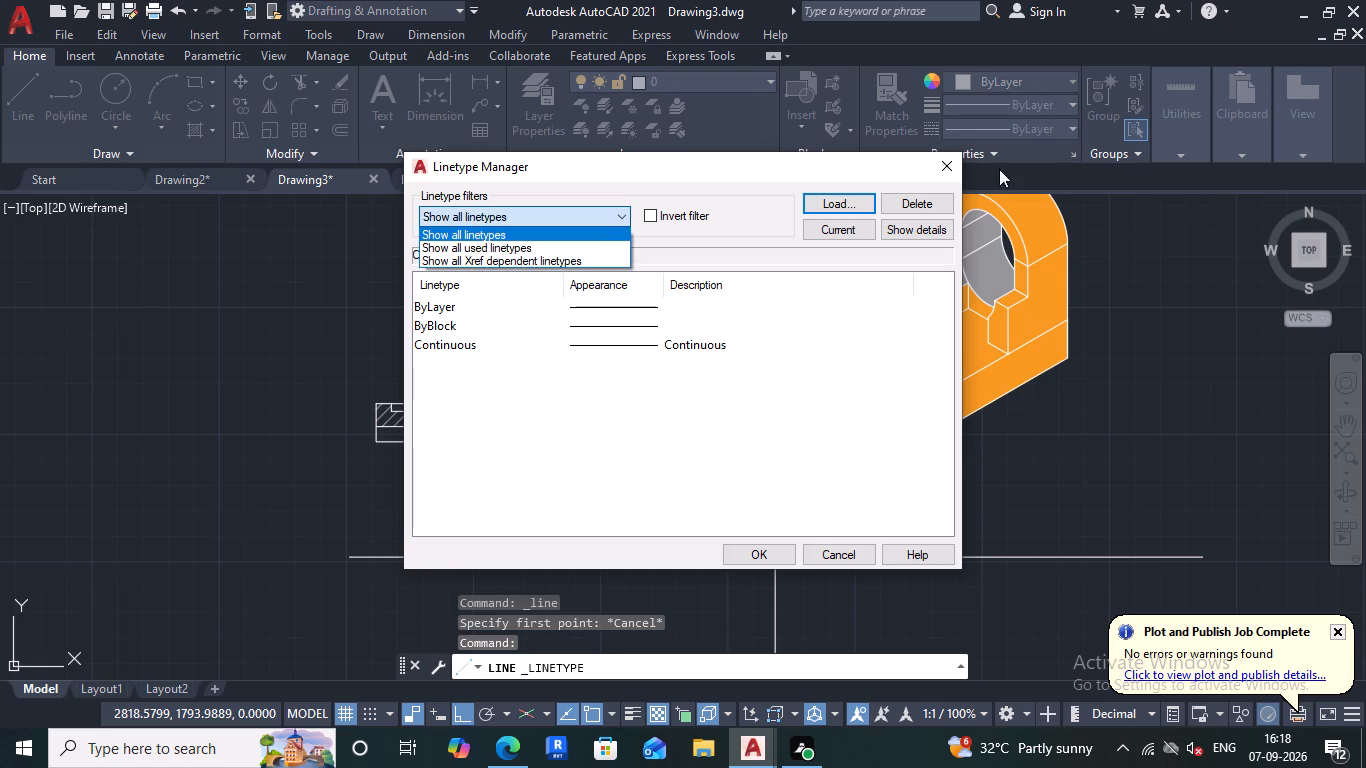
pyautogui.click(845, 205)
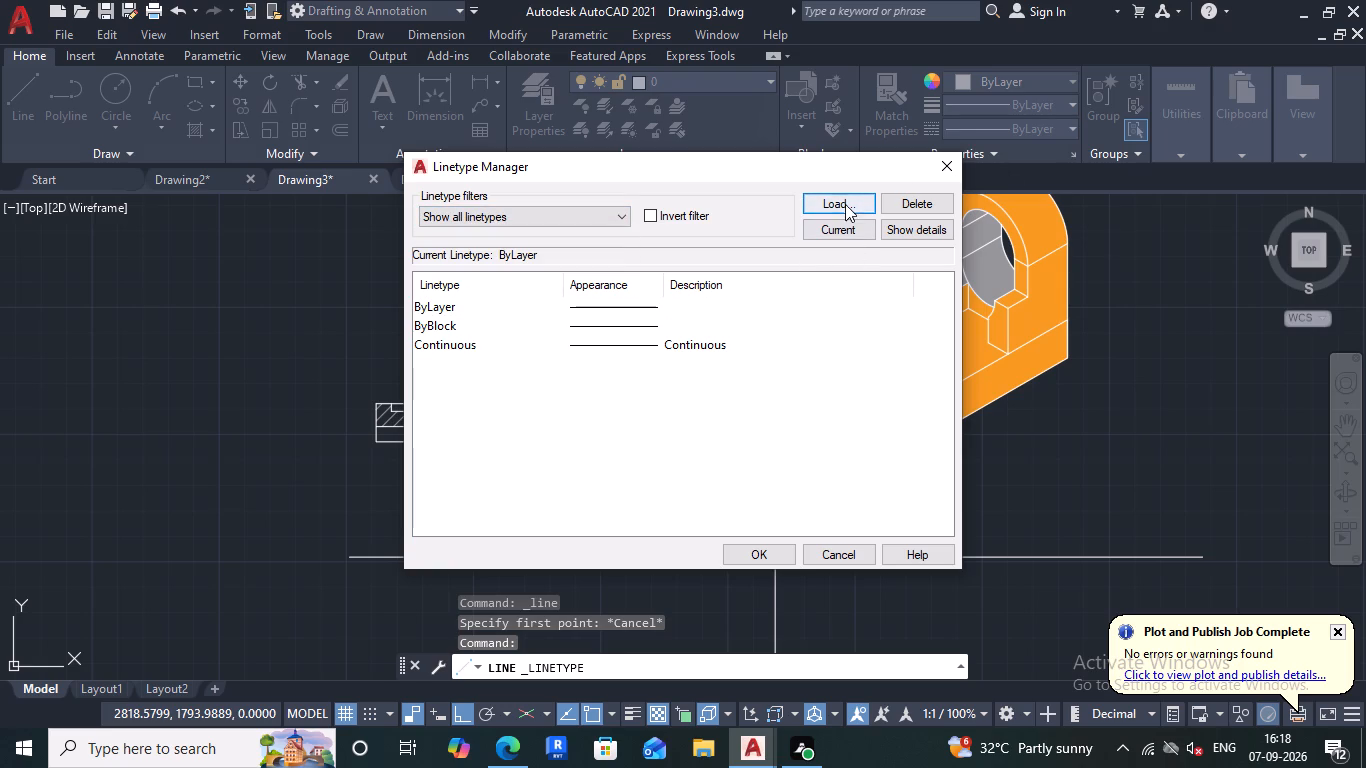
pyautogui.click(845, 204)
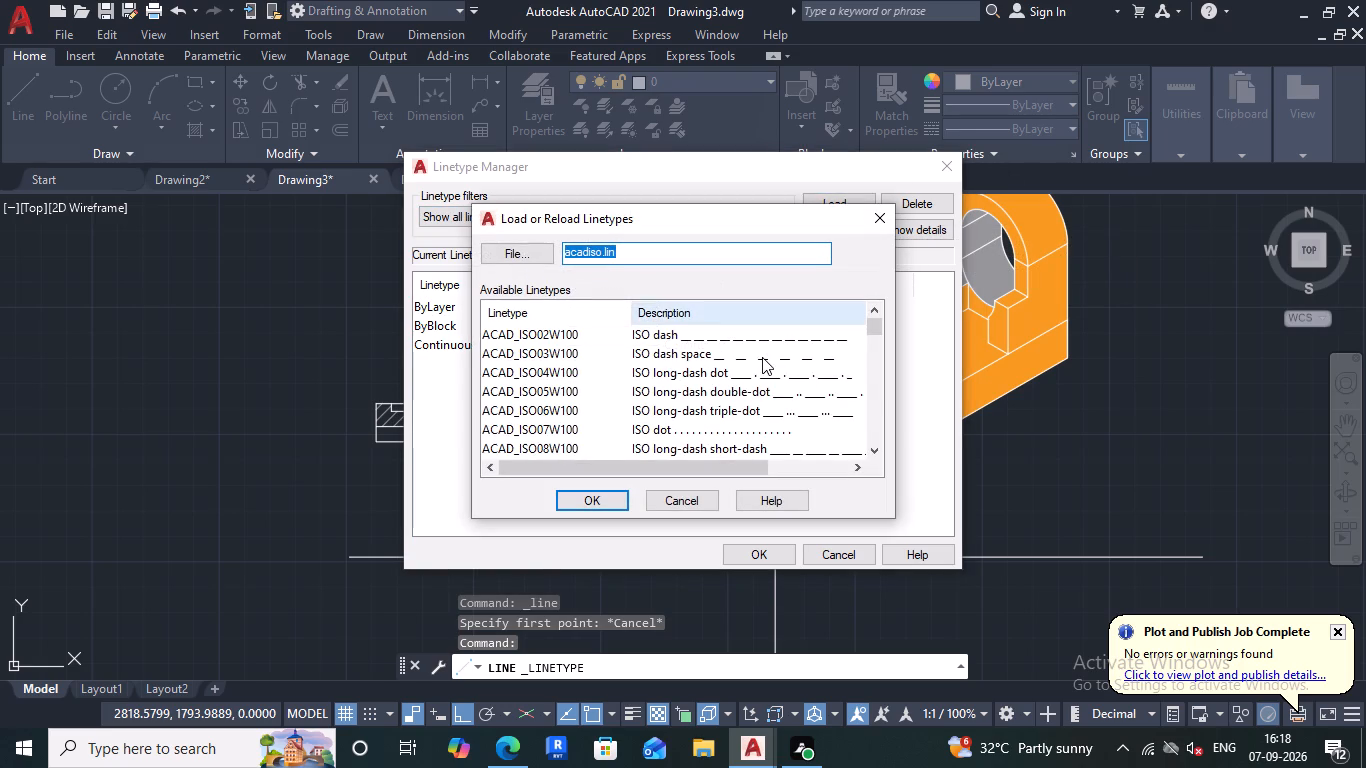
pyautogui.scroll(-14, 762, 357)
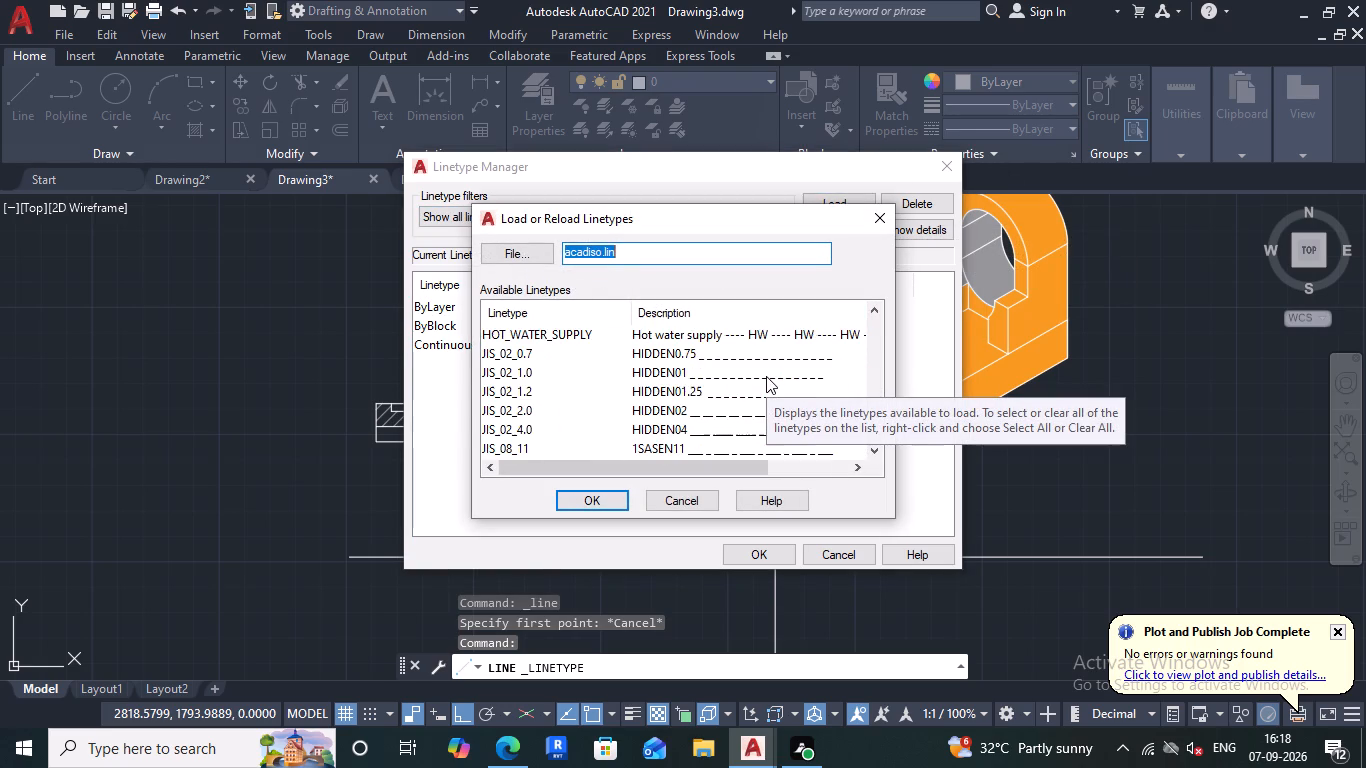
pyautogui.scroll(-9, 766, 376)
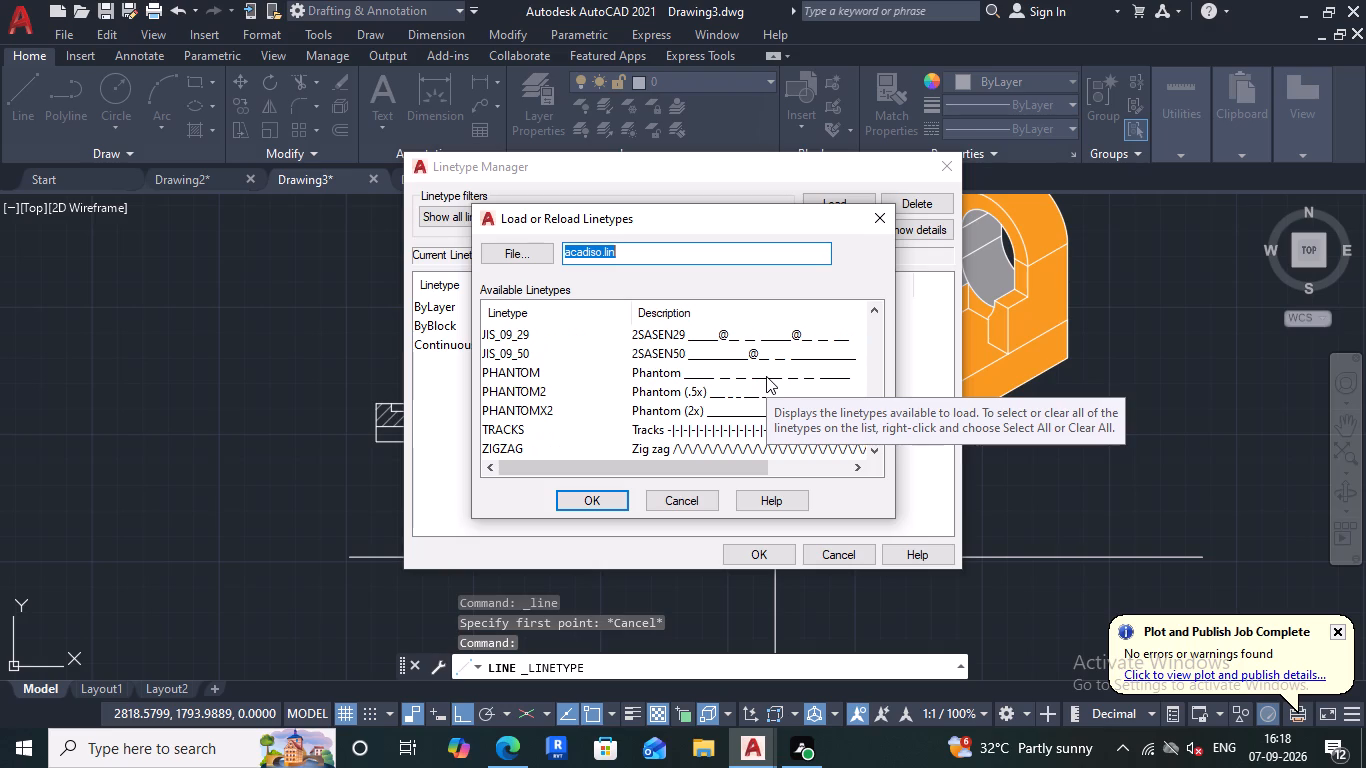
pyautogui.scroll(-3, 766, 376)
pyautogui.scroll(7, 748, 384)
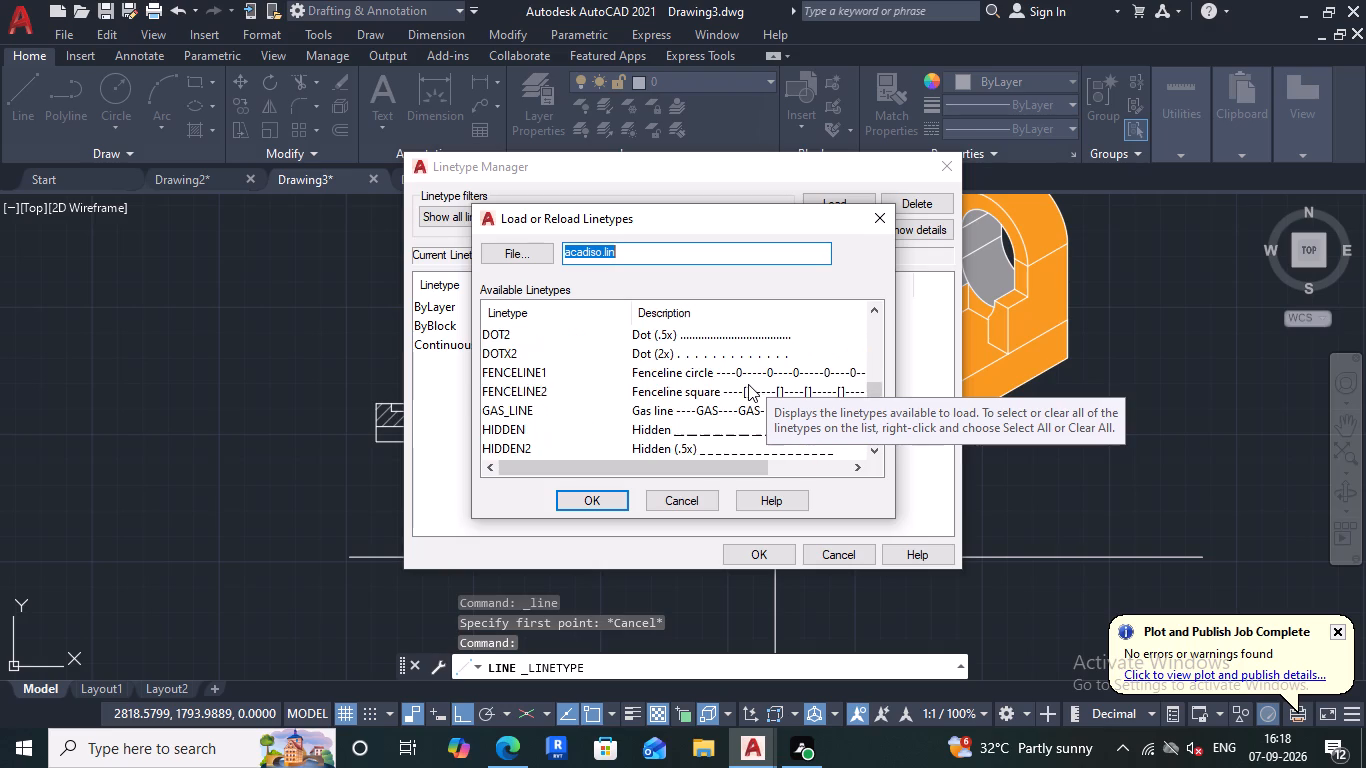
pyautogui.scroll(4, 748, 384)
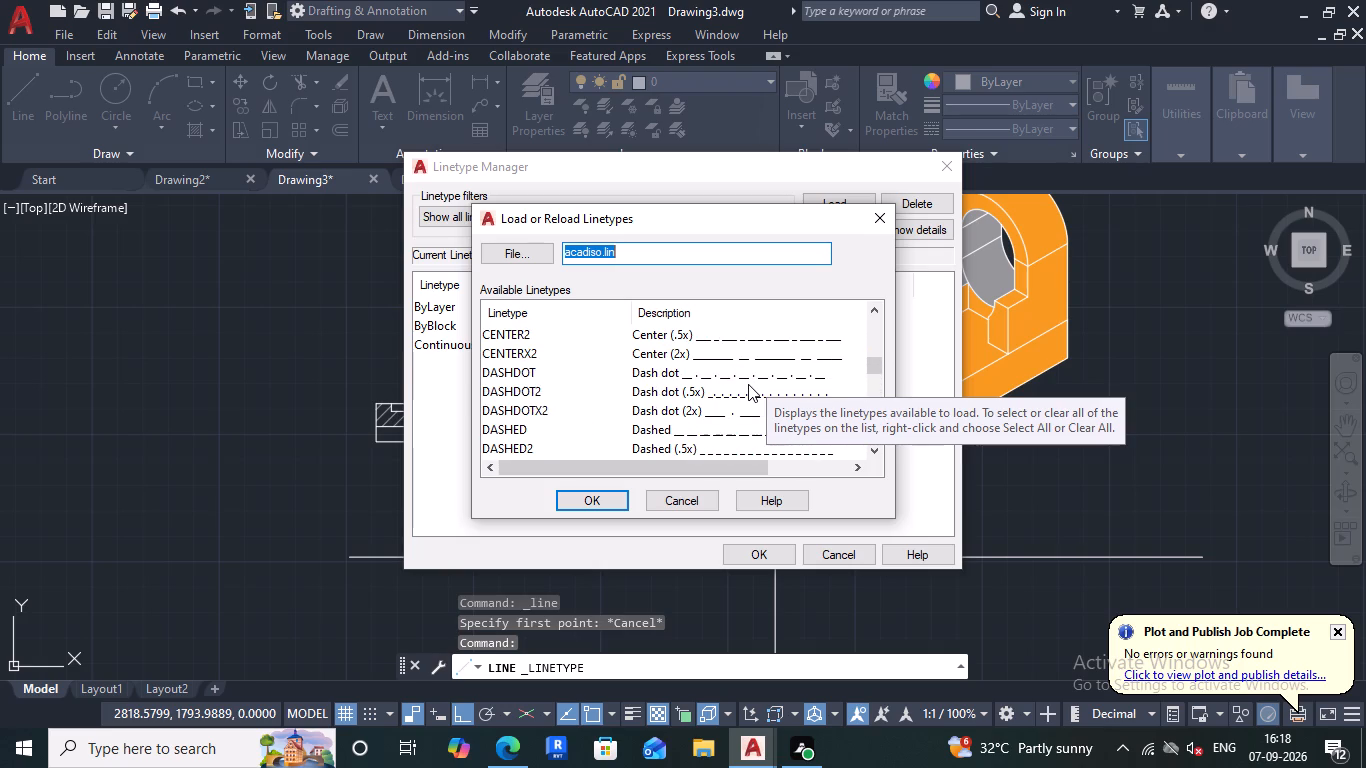
pyautogui.doubleClick(738, 340)
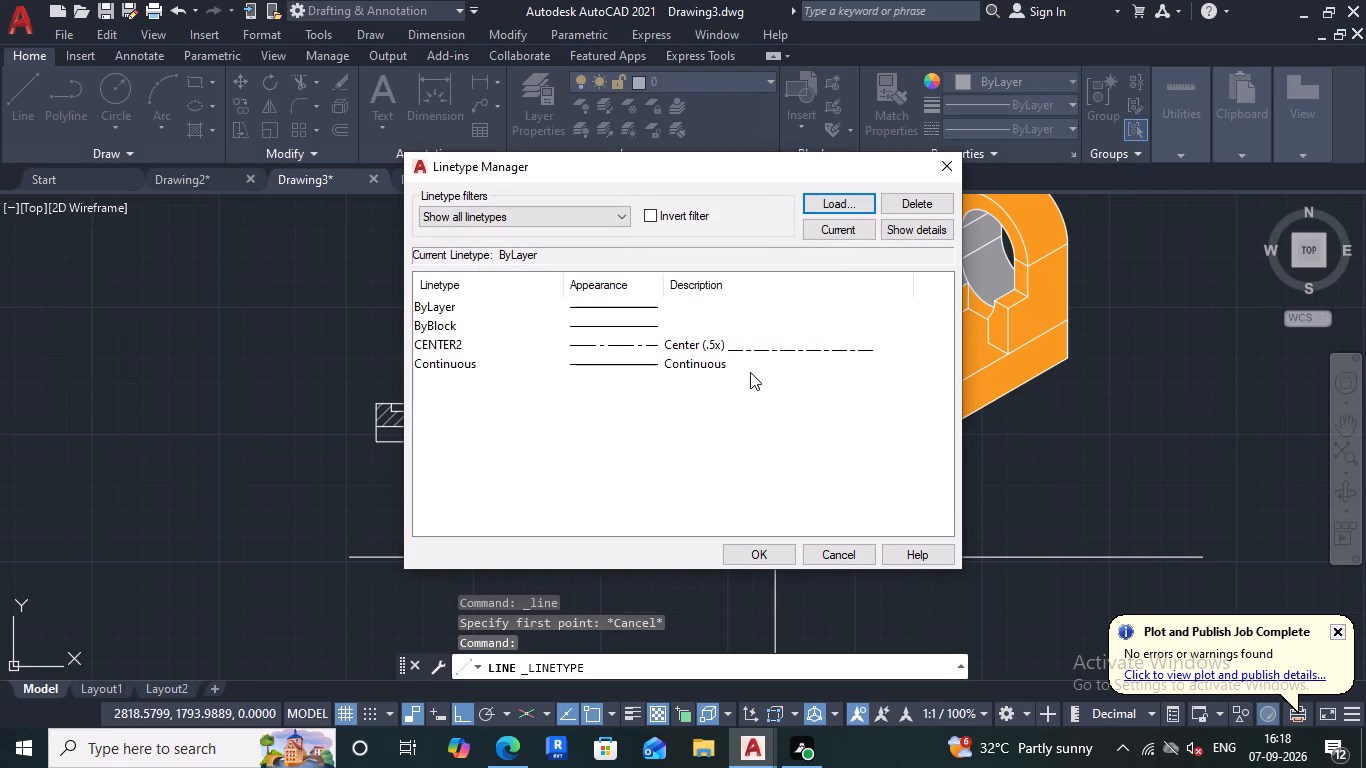
pyautogui.click(753, 561)
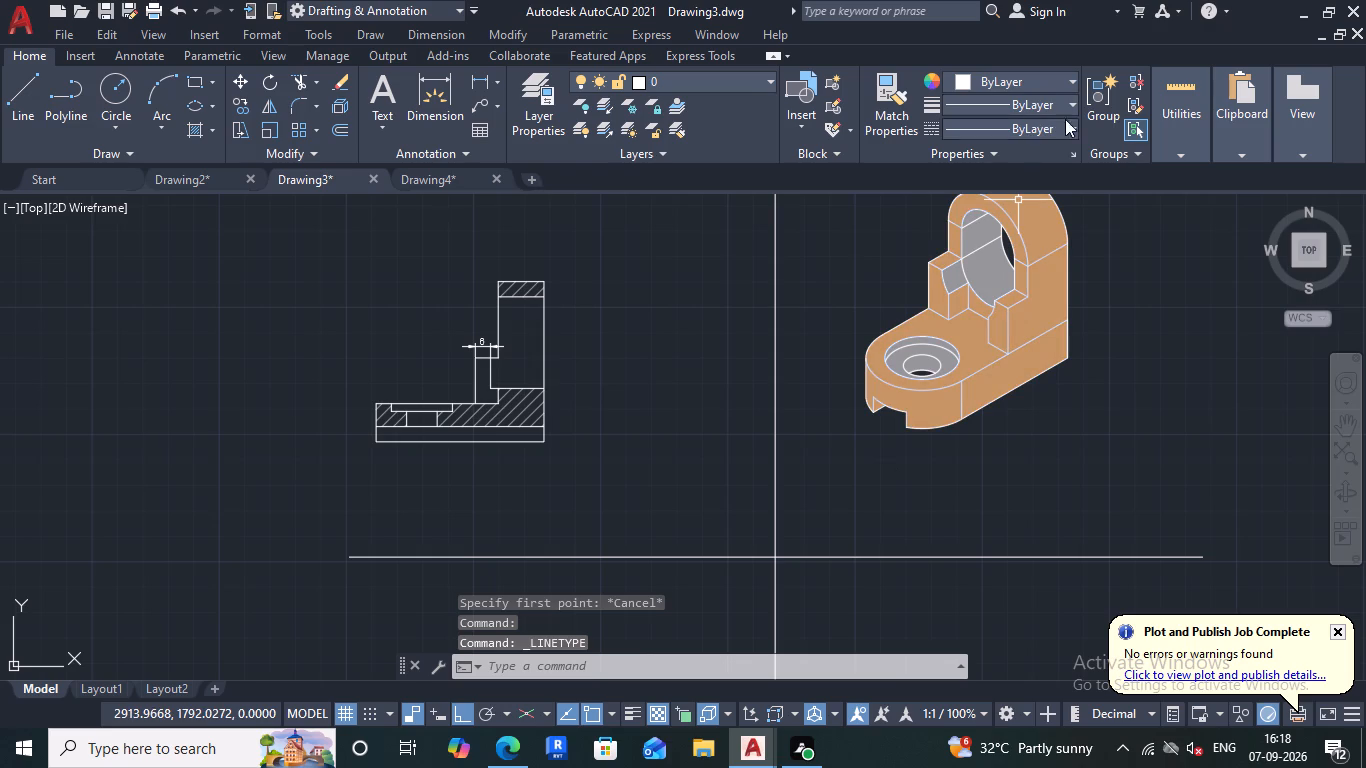
pyautogui.click(1065, 126)
pyautogui.click(1034, 207)
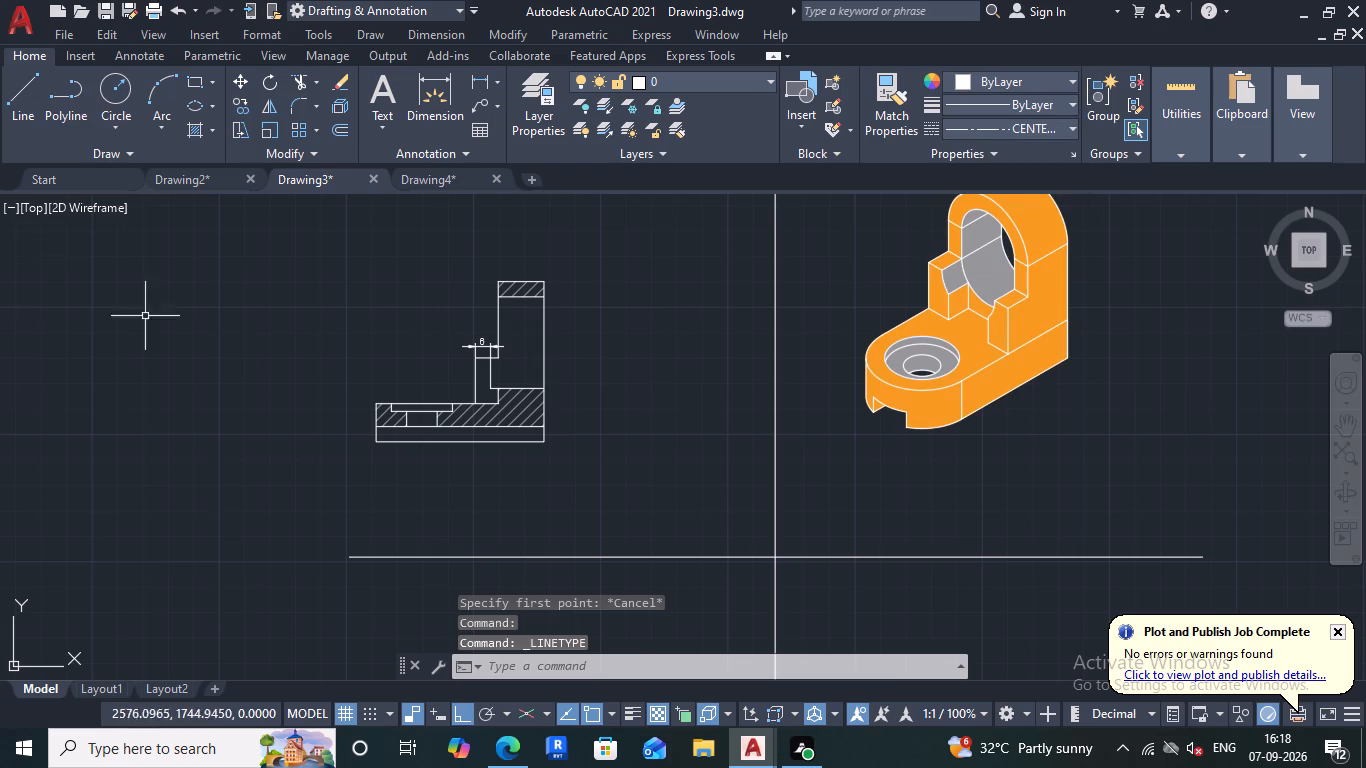
# Draw a horizontal centre line through the upright's opening, running about 48 right and about 32 left of the upright's left edge.
pyautogui.click(23, 111)
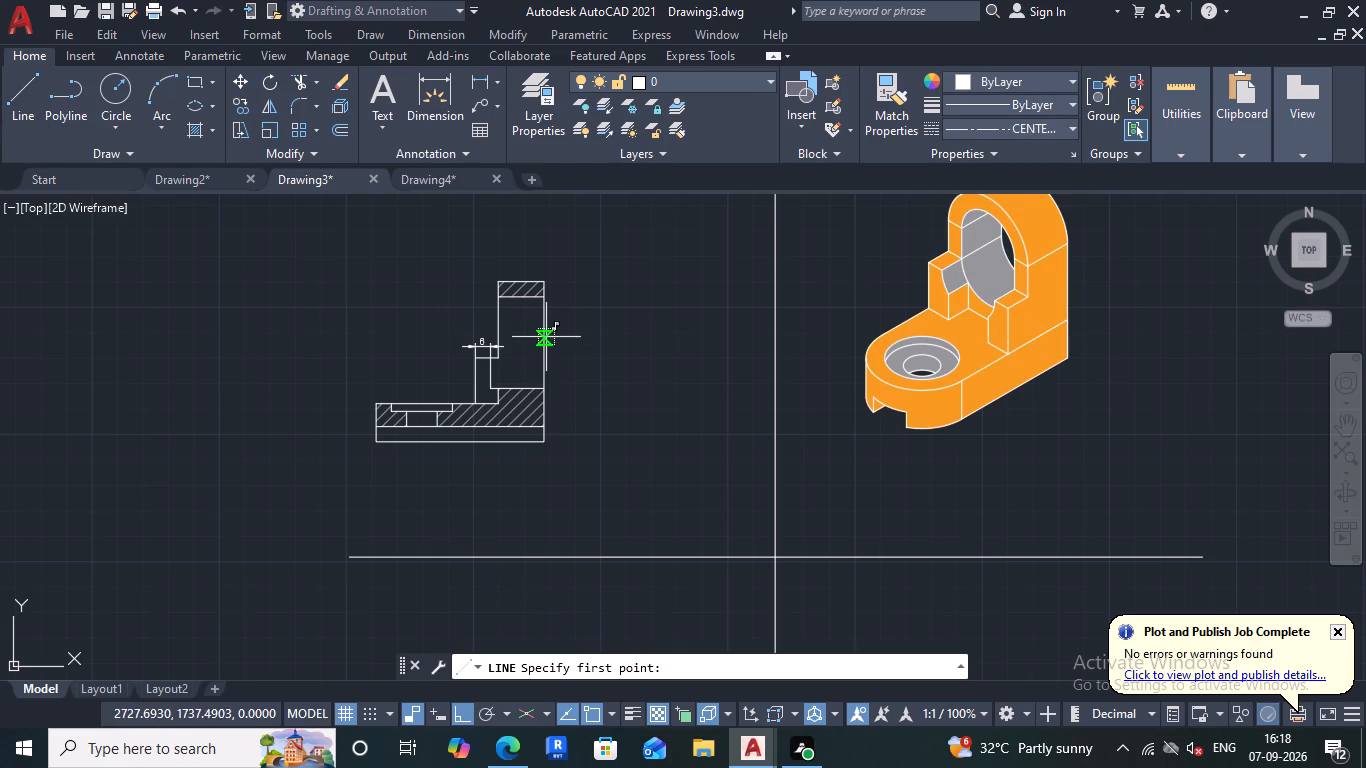
pyautogui.scroll(3, 524, 335)
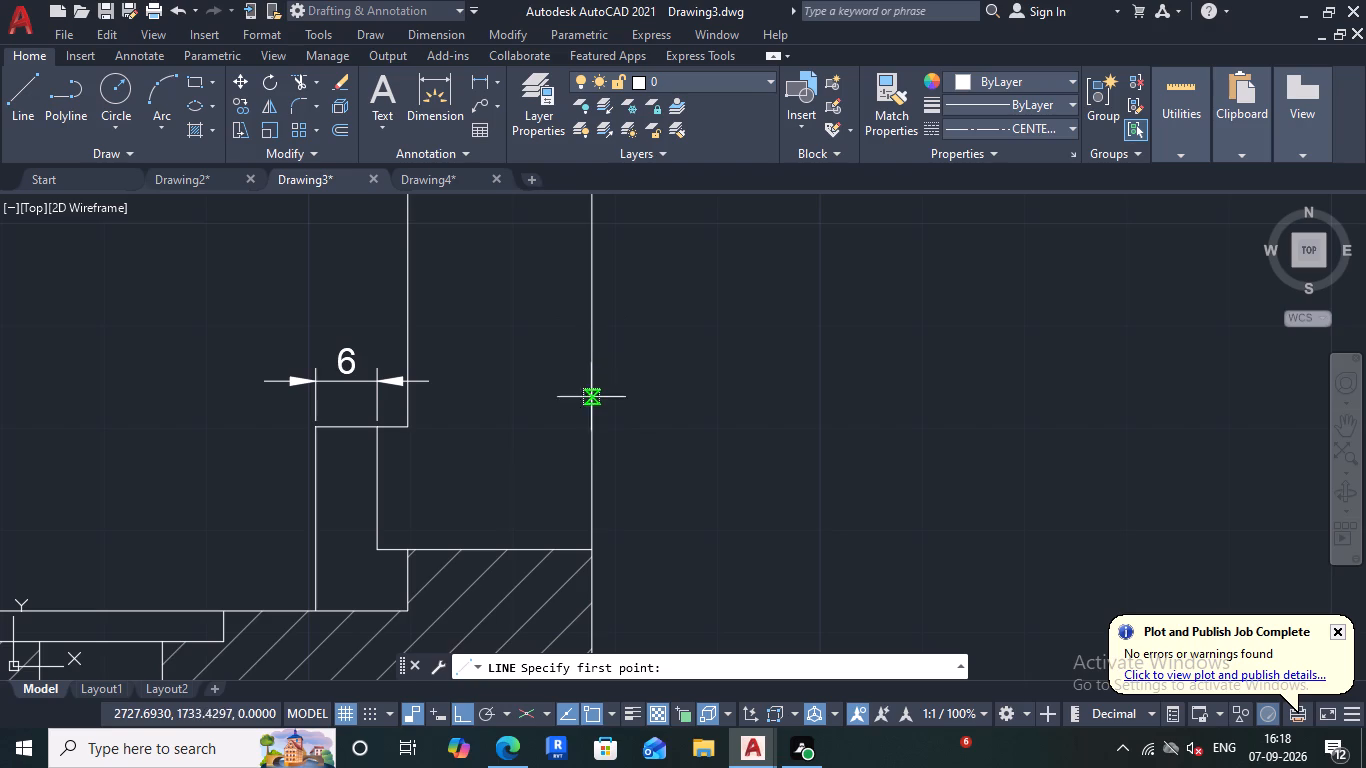
pyautogui.click(408, 268)
pyautogui.click(899, 281)
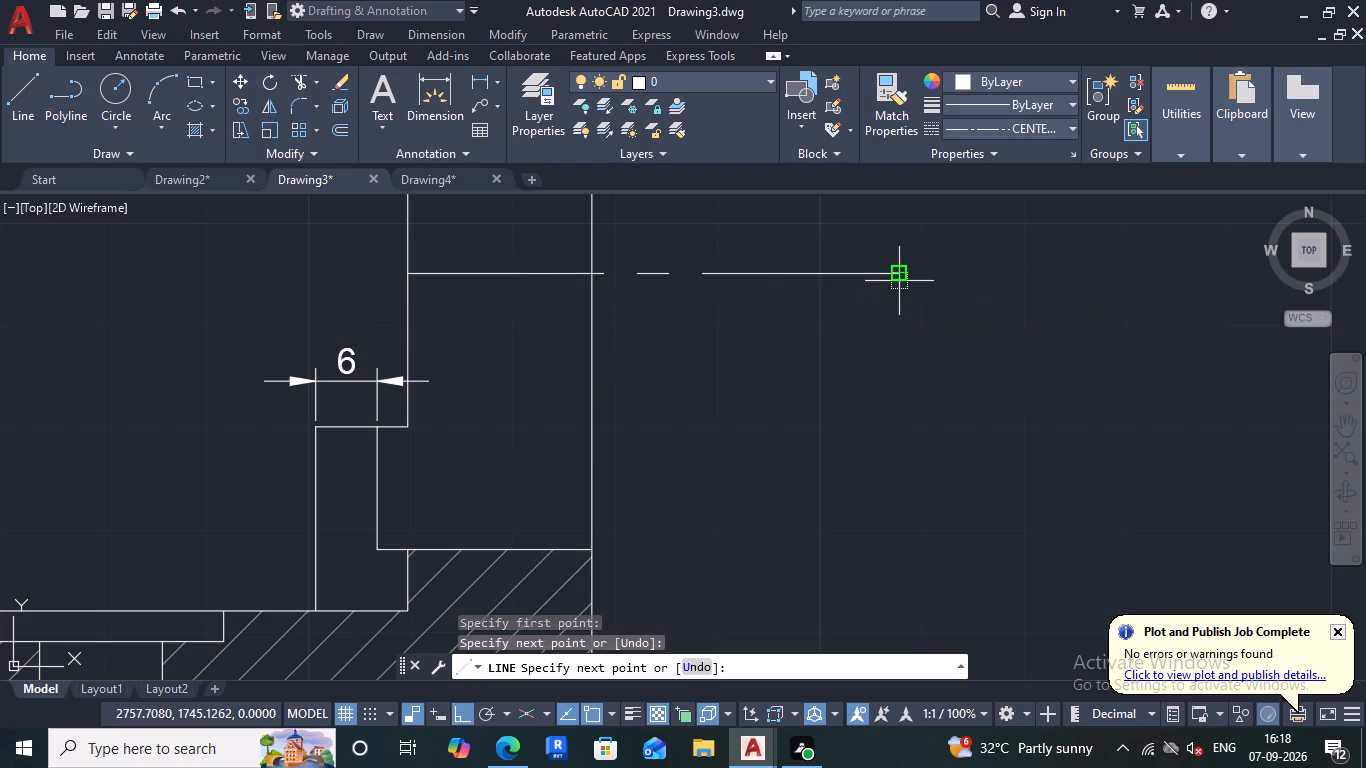
pyautogui.press('Escape')
pyautogui.scroll(-1, 782, 346)
pyautogui.scroll(1, 792, 350)
pyautogui.scroll(-2, 728, 359)
pyautogui.scroll(2, 589, 335)
pyautogui.press('space')
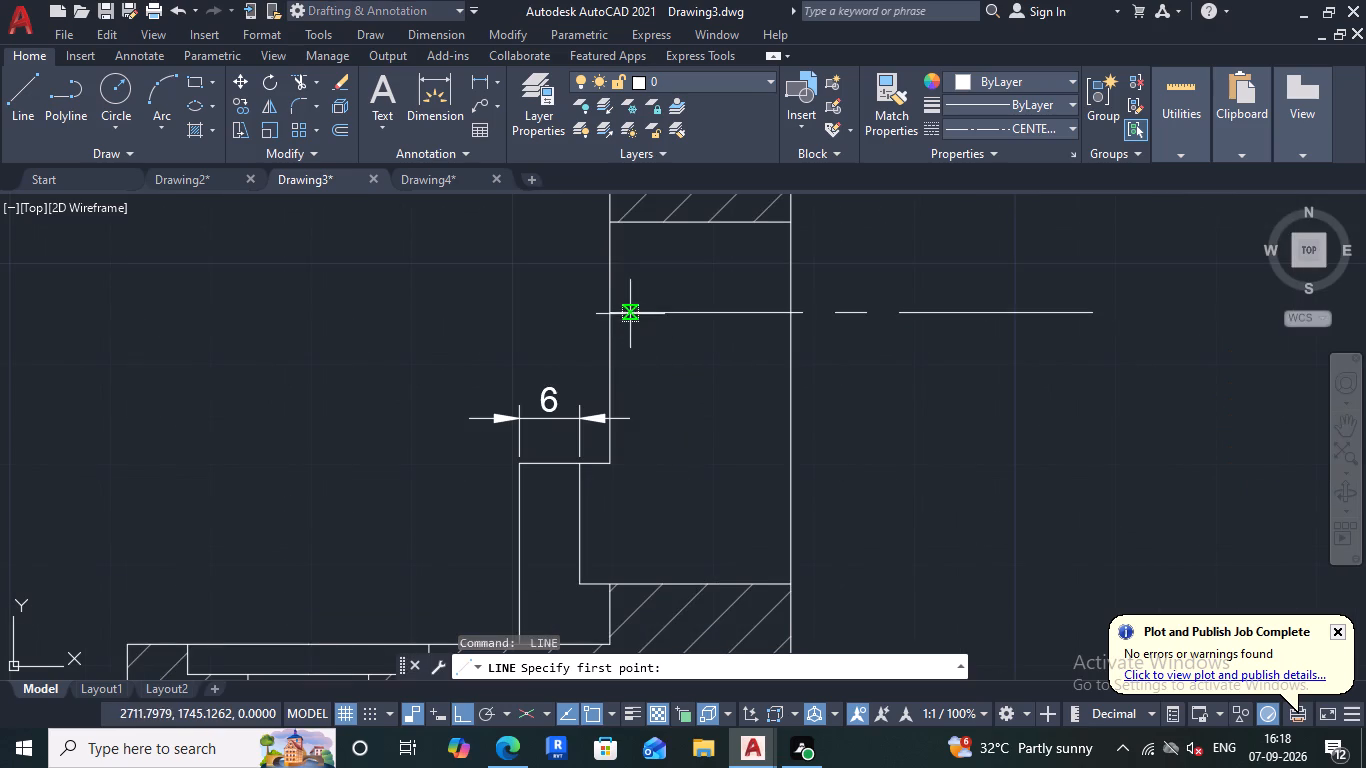
pyautogui.click(603, 314)
pyautogui.click(290, 328)
pyautogui.scroll(-3, 382, 331)
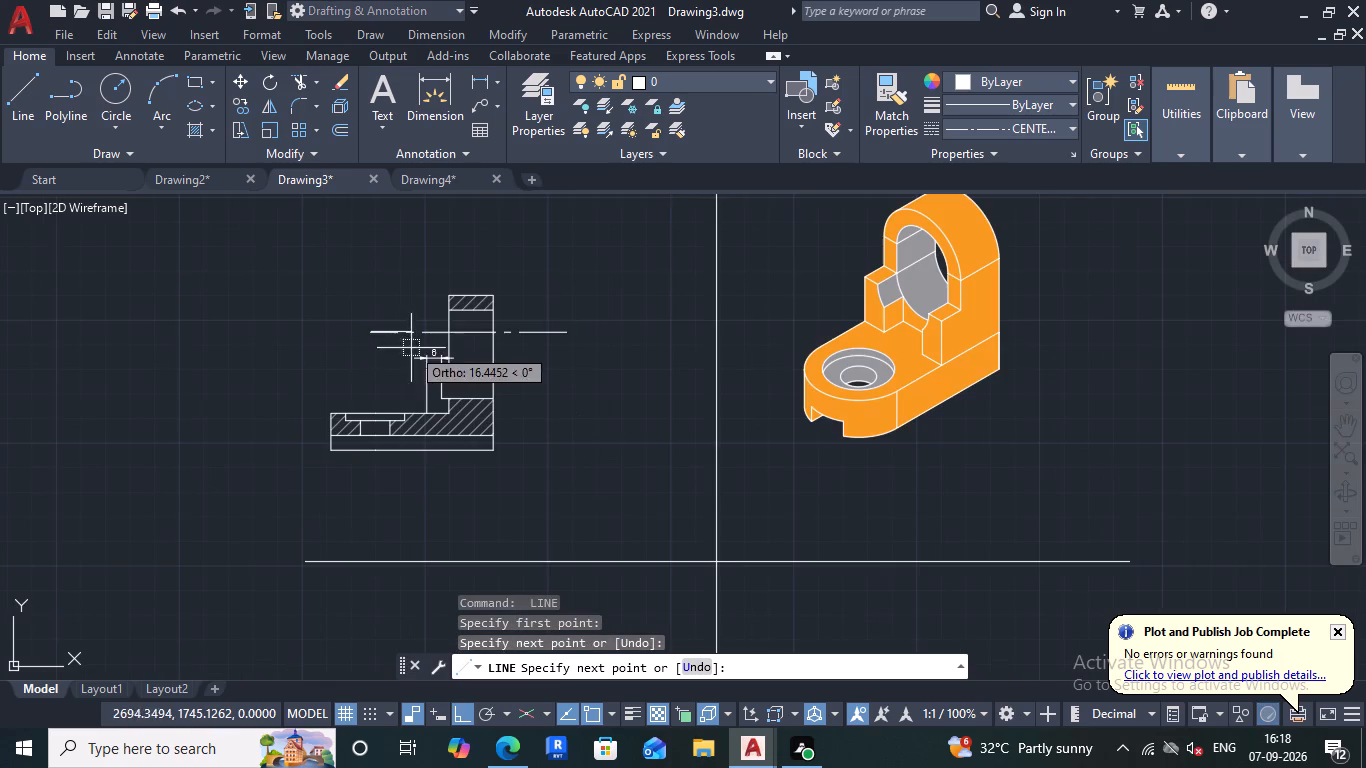
pyautogui.press('Escape')
# Draw a second centre line about 46 long from the small step's upper-right corner, horizontally across and beyond the upright.
pyautogui.scroll(-2, 487, 378)
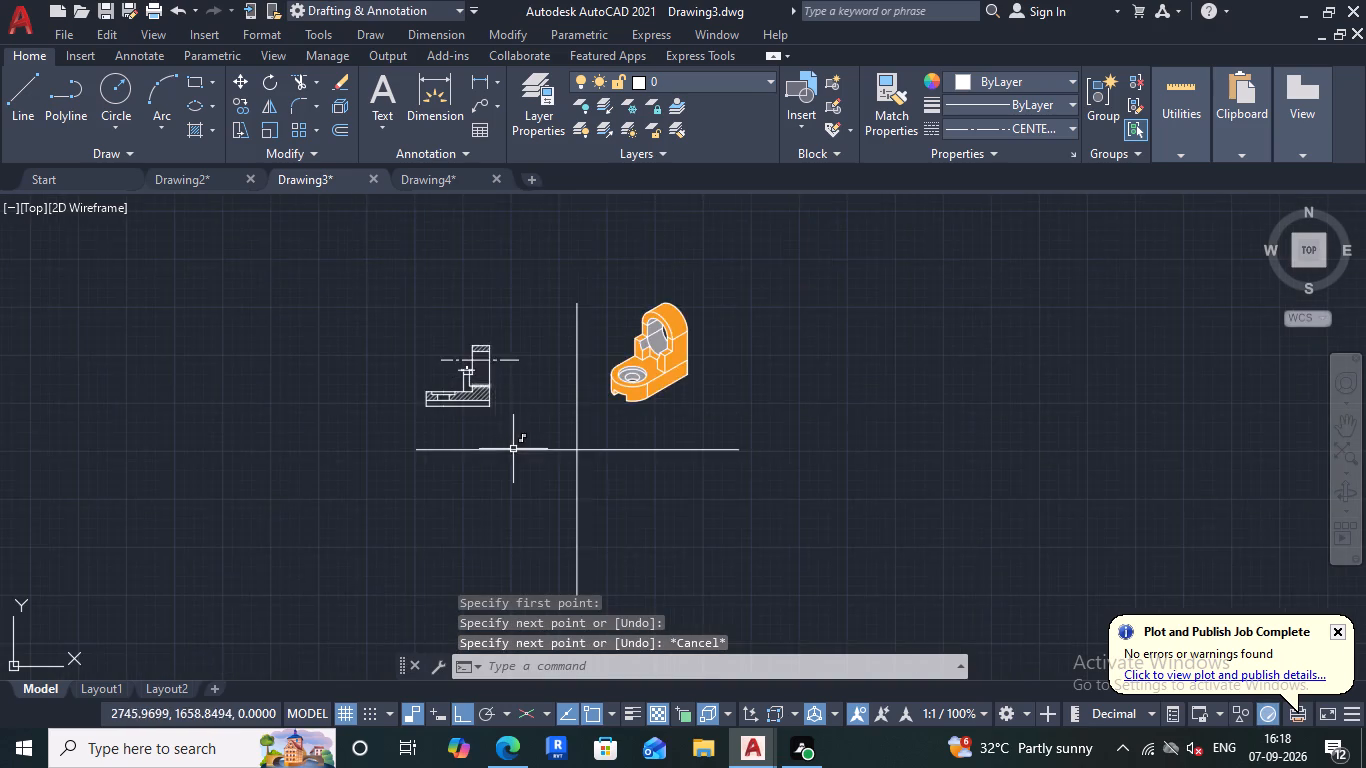
pyautogui.scroll(2, 515, 450)
pyautogui.scroll(3, 400, 262)
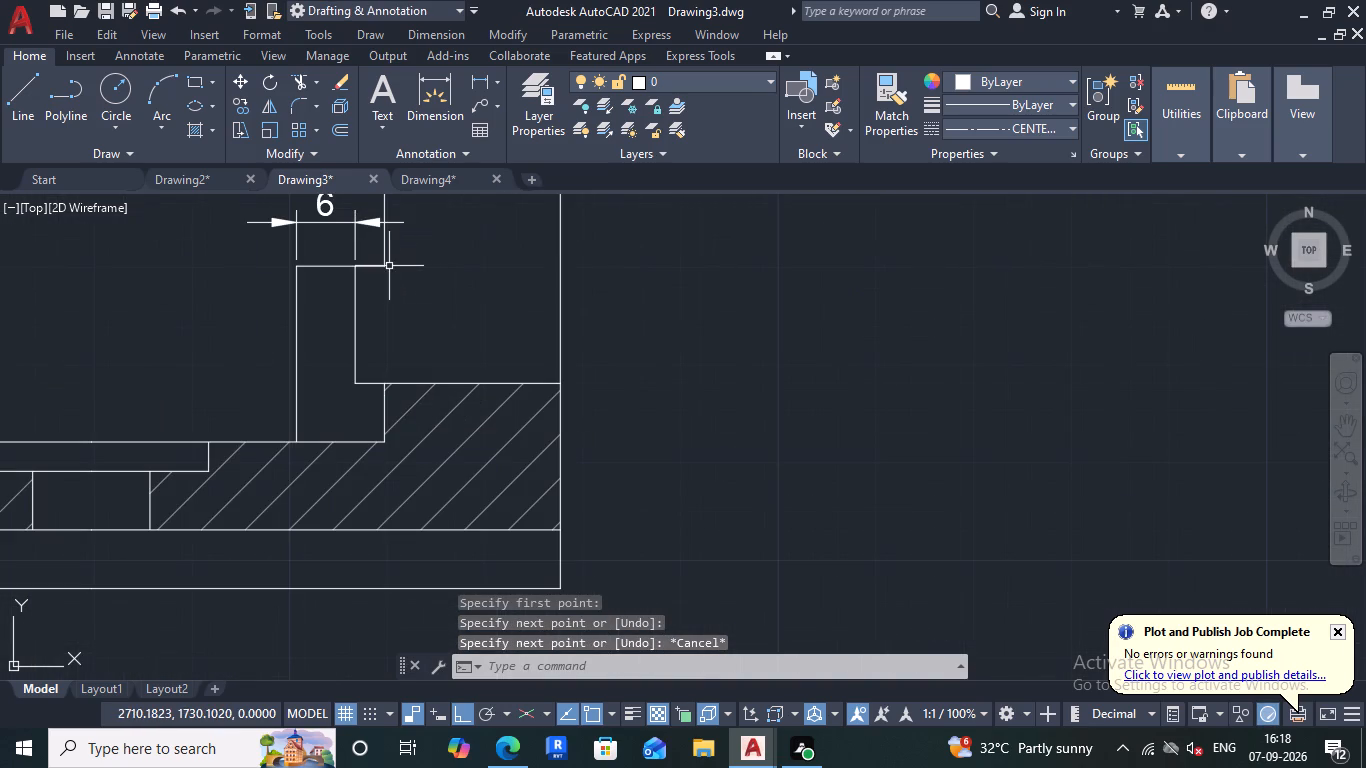
pyautogui.press('space')
pyautogui.click(382, 262)
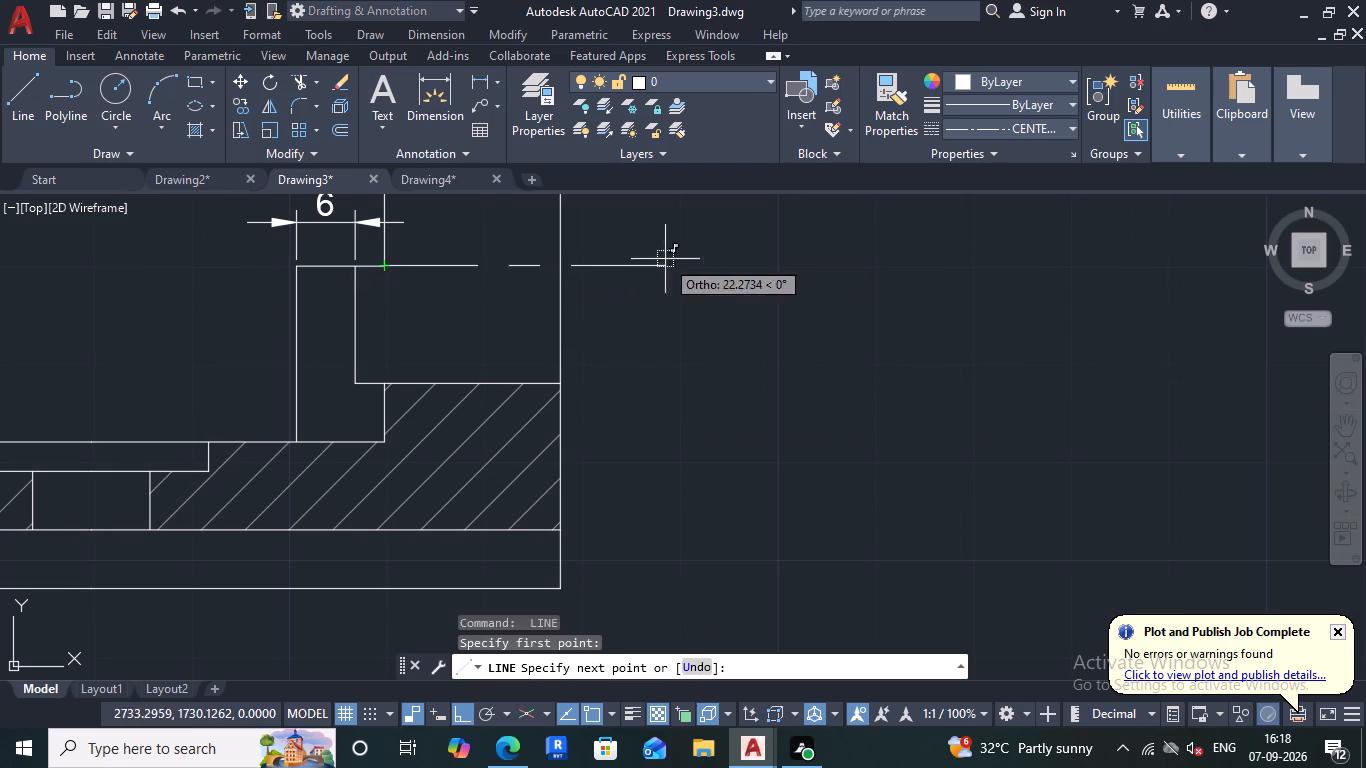
pyautogui.click(834, 267)
pyautogui.scroll(-4, 949, 428)
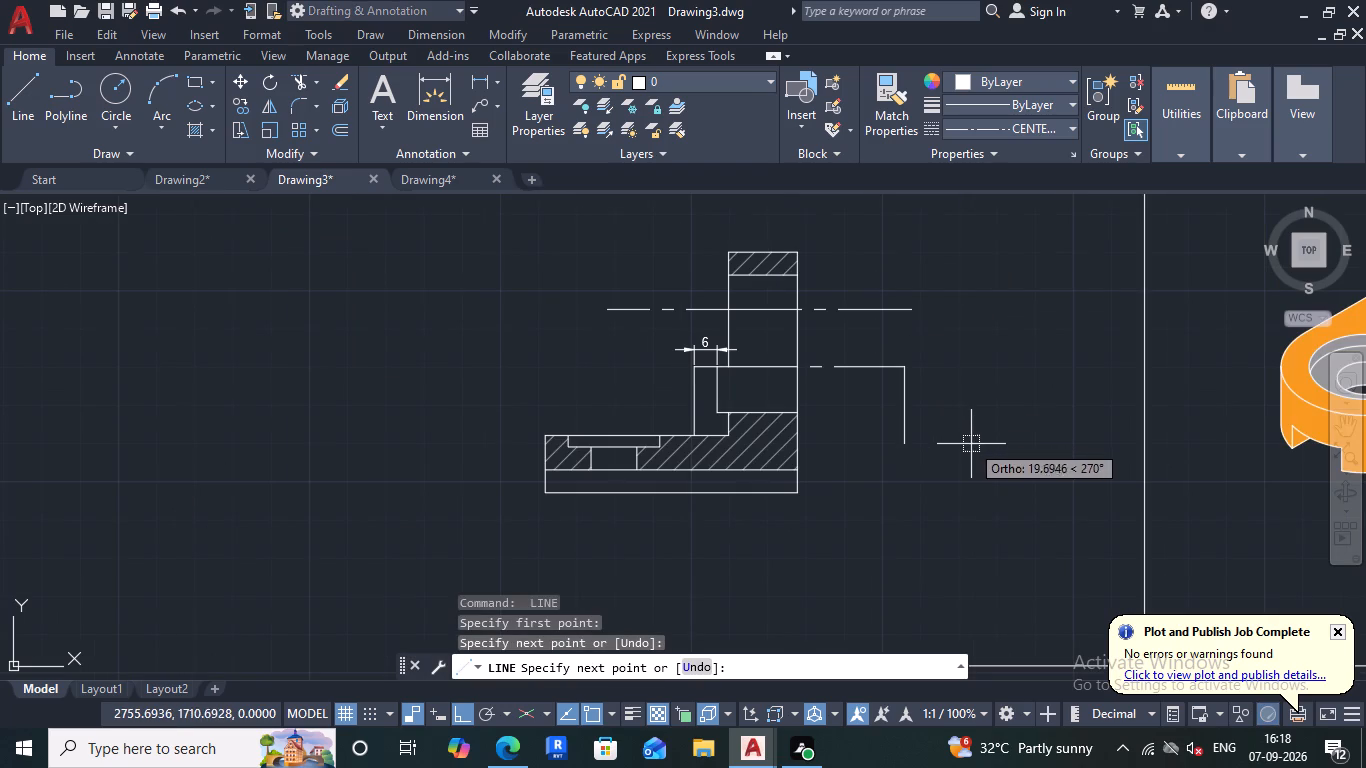
pyautogui.press('Escape')
# Examine the isometric bracket's arched upright, opening and small steps against the section view.
pyautogui.scroll(-1, 979, 437)
pyautogui.scroll(1, 983, 432)
pyautogui.scroll(-1, 989, 426)
pyautogui.scroll(-3, 1166, 472)
pyautogui.scroll(4, 1208, 438)
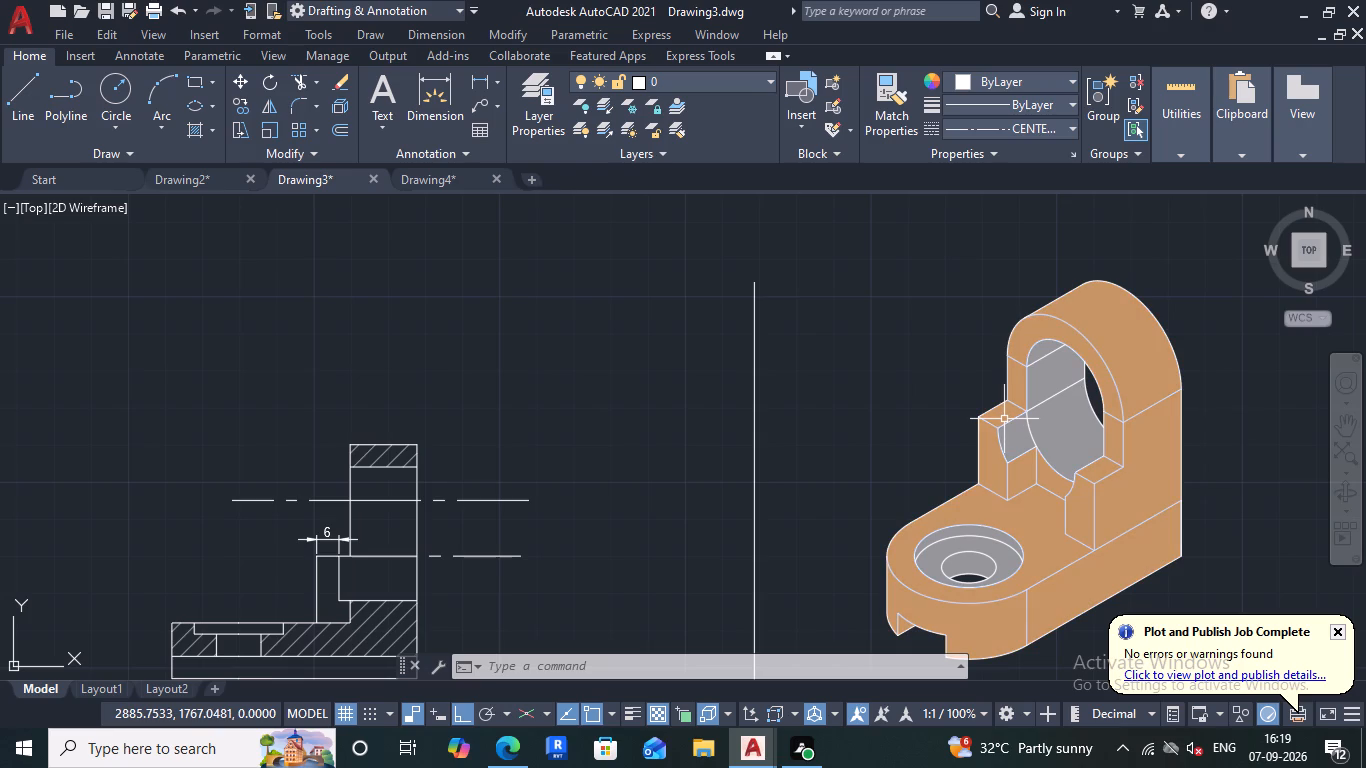
pyautogui.scroll(-2, 1001, 418)
pyautogui.scroll(3, 744, 451)
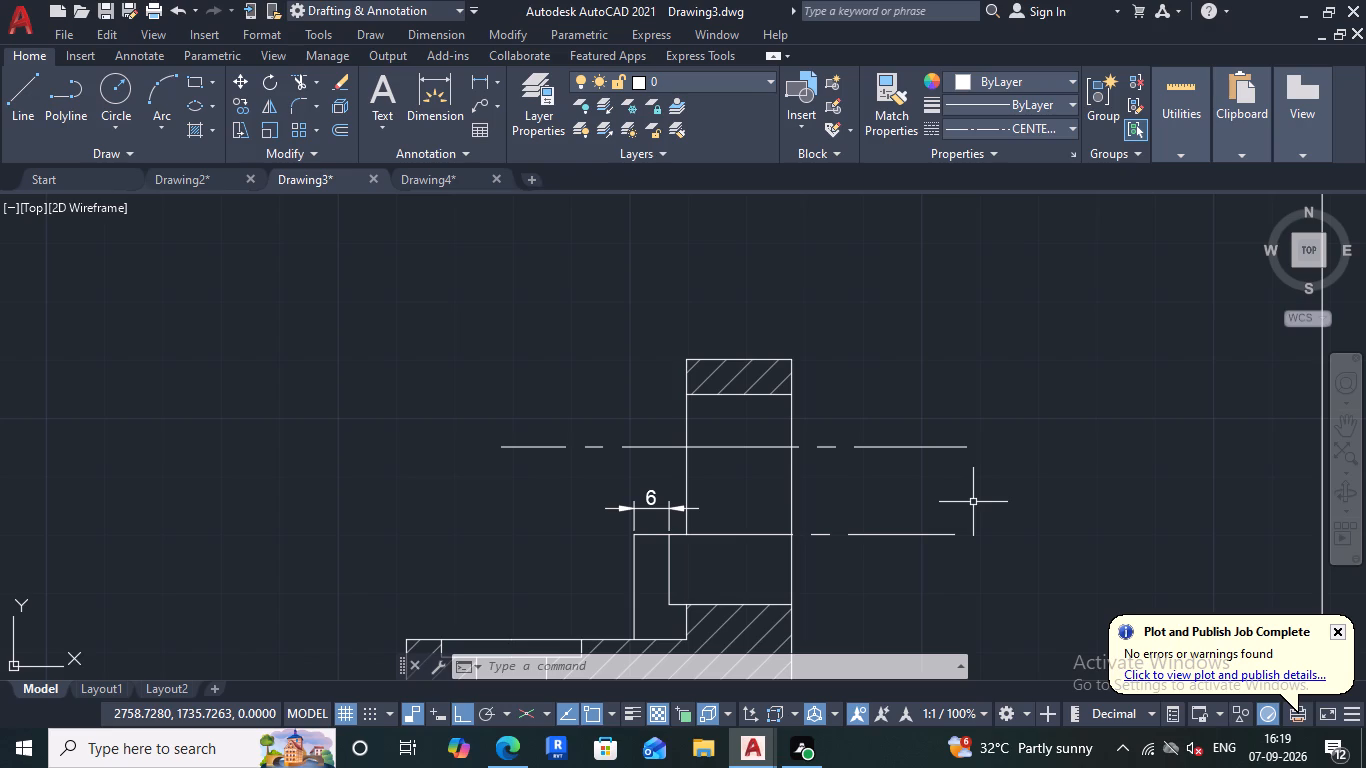
pyautogui.scroll(-3, 994, 421)
pyautogui.moveTo(1130, 451); pyautogui.dragTo(726, 557, button='middle')
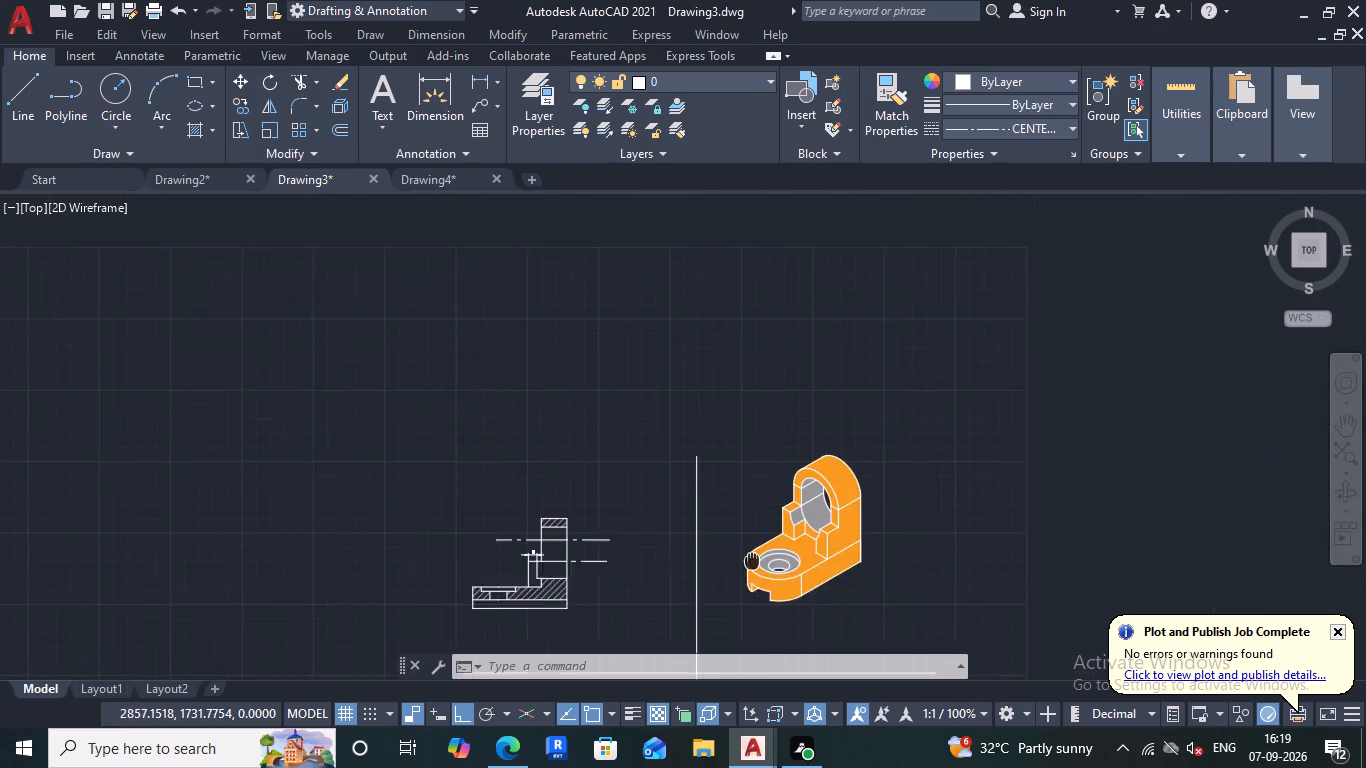
pyautogui.moveTo(726, 557); pyautogui.dragTo(704, 551, button='middle')
pyautogui.scroll(3, 850, 604)
pyautogui.scroll(-1, 575, 484)
pyautogui.scroll(1, 572, 383)
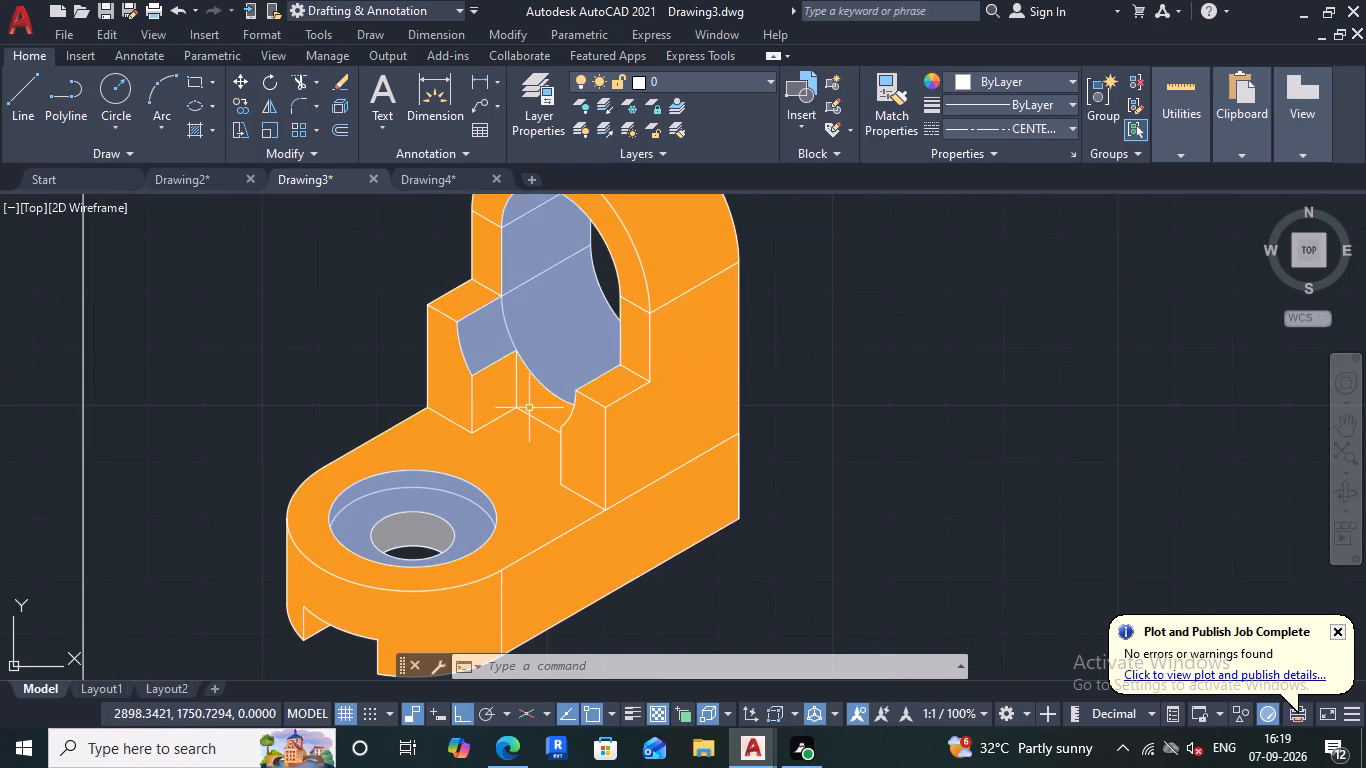
pyautogui.scroll(-1, 535, 557)
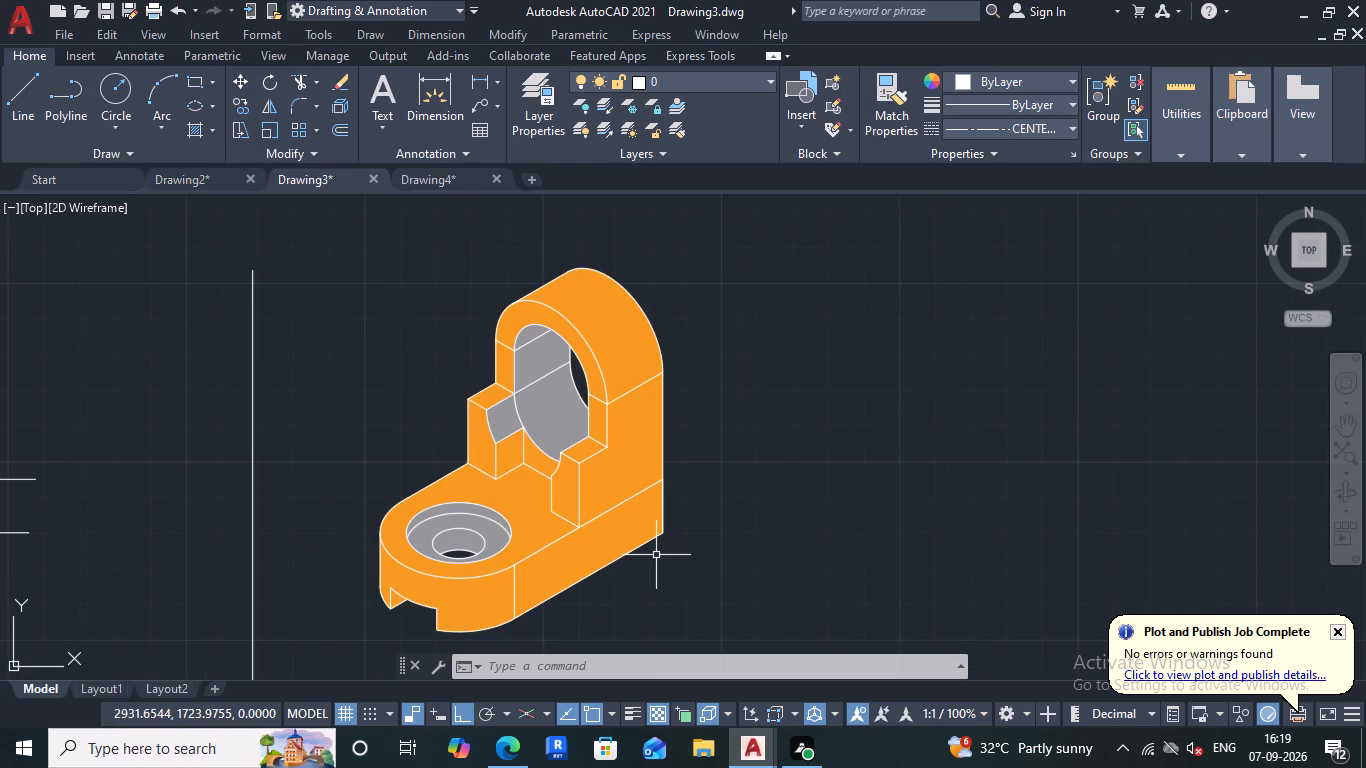
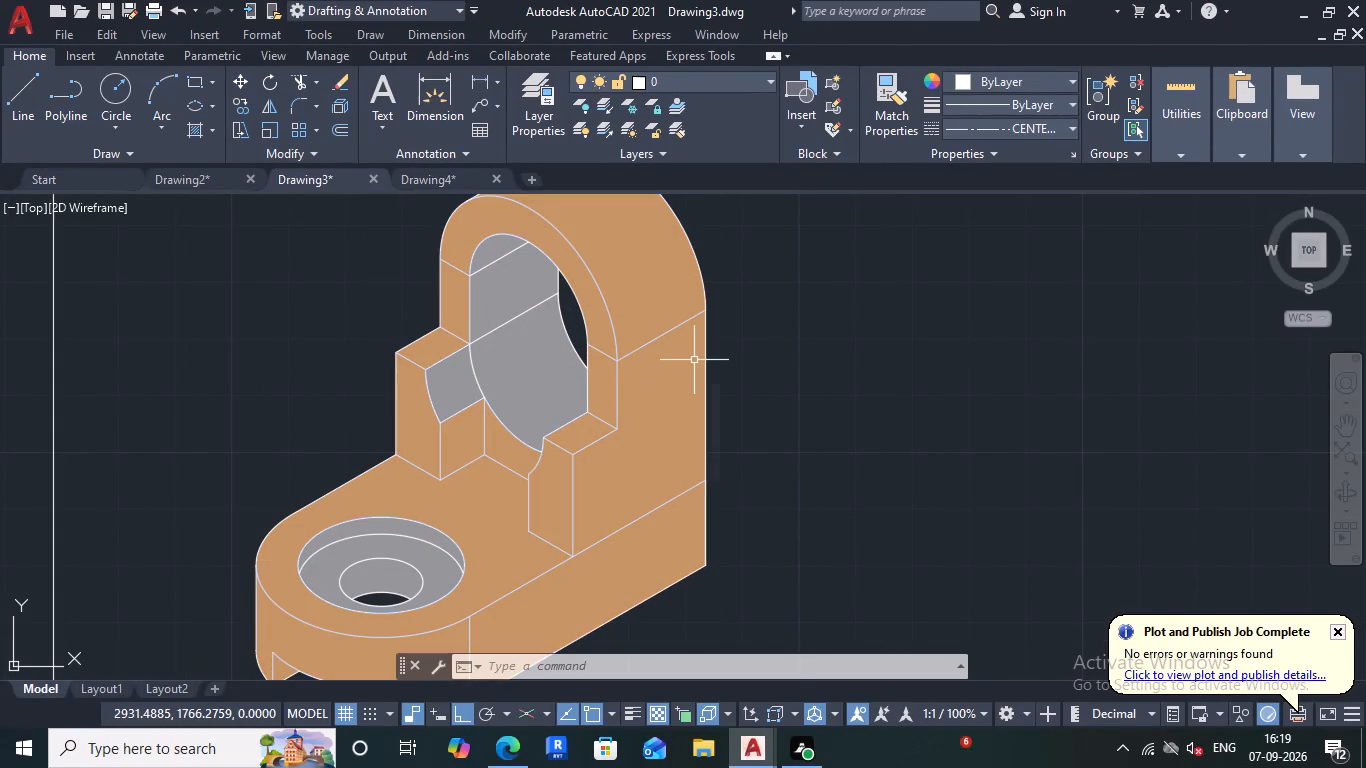
# Compare the isometric bracket's upright, opening and small steps with the section view.
pyautogui.scroll(-2, 589, 532)
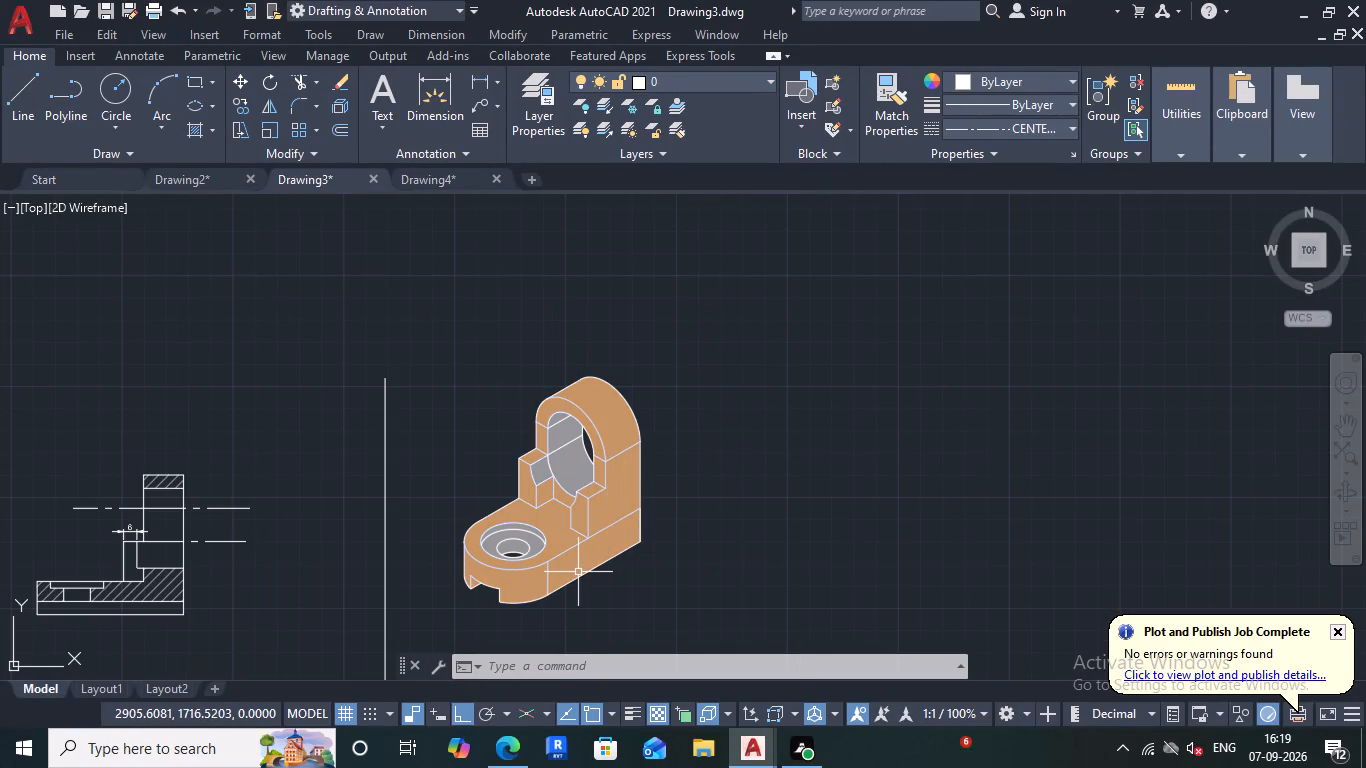
pyautogui.scroll(-2, 688, 489)
pyautogui.scroll(1, 618, 516)
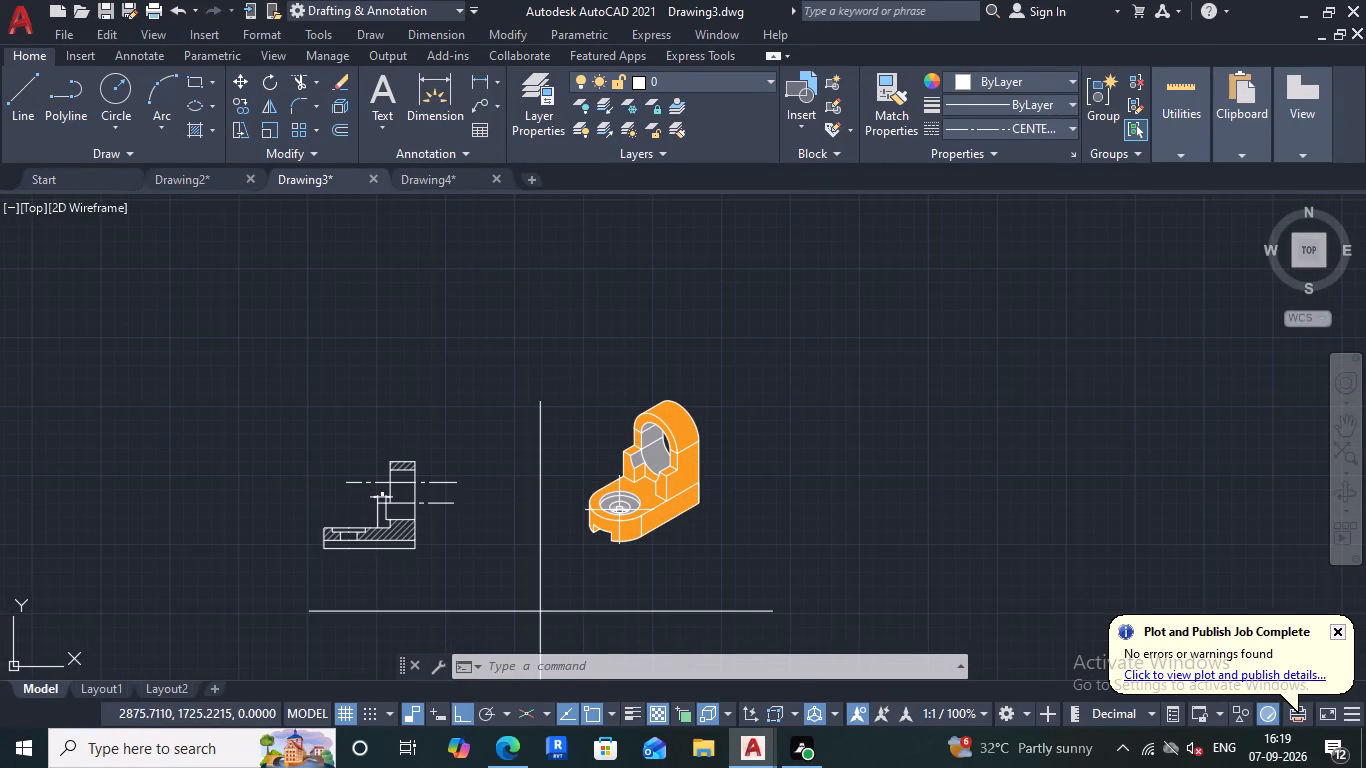
pyautogui.scroll(1, 346, 512)
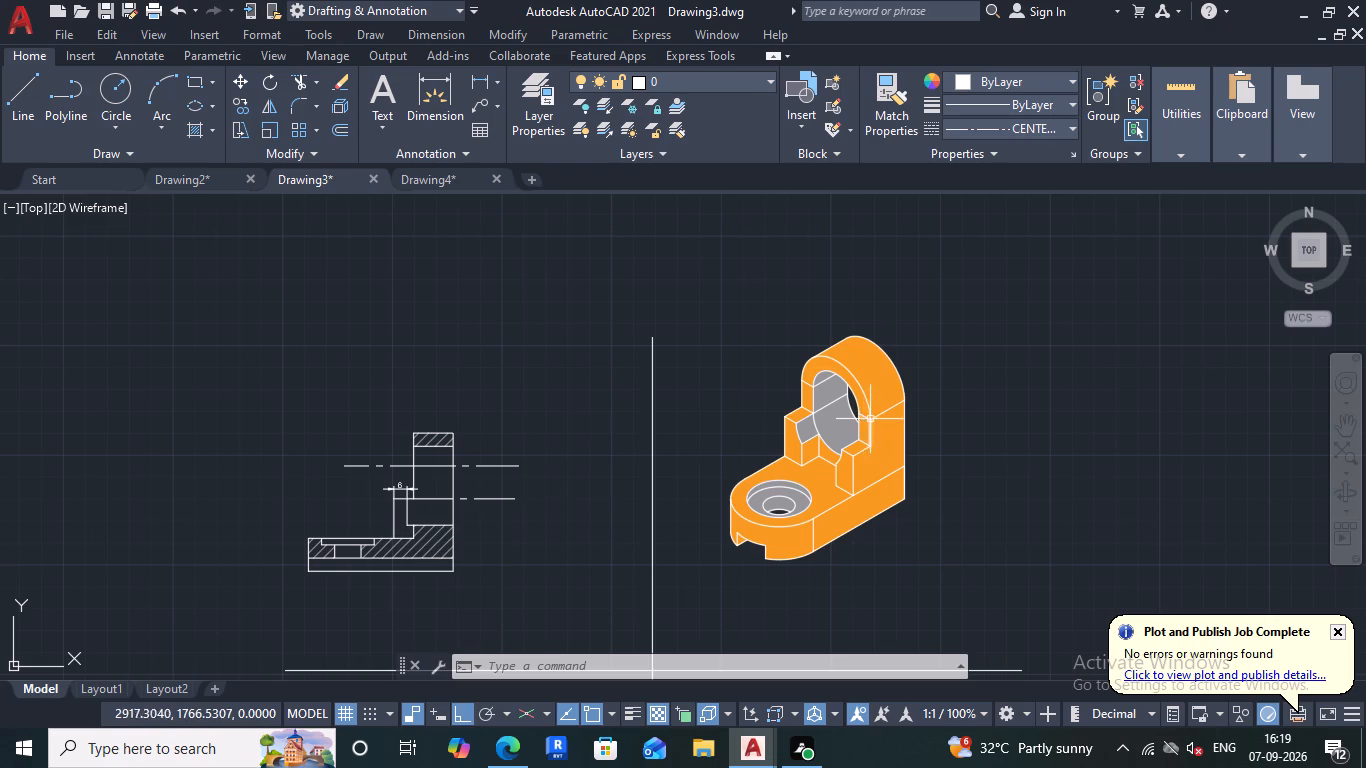
pyautogui.scroll(2, 877, 427)
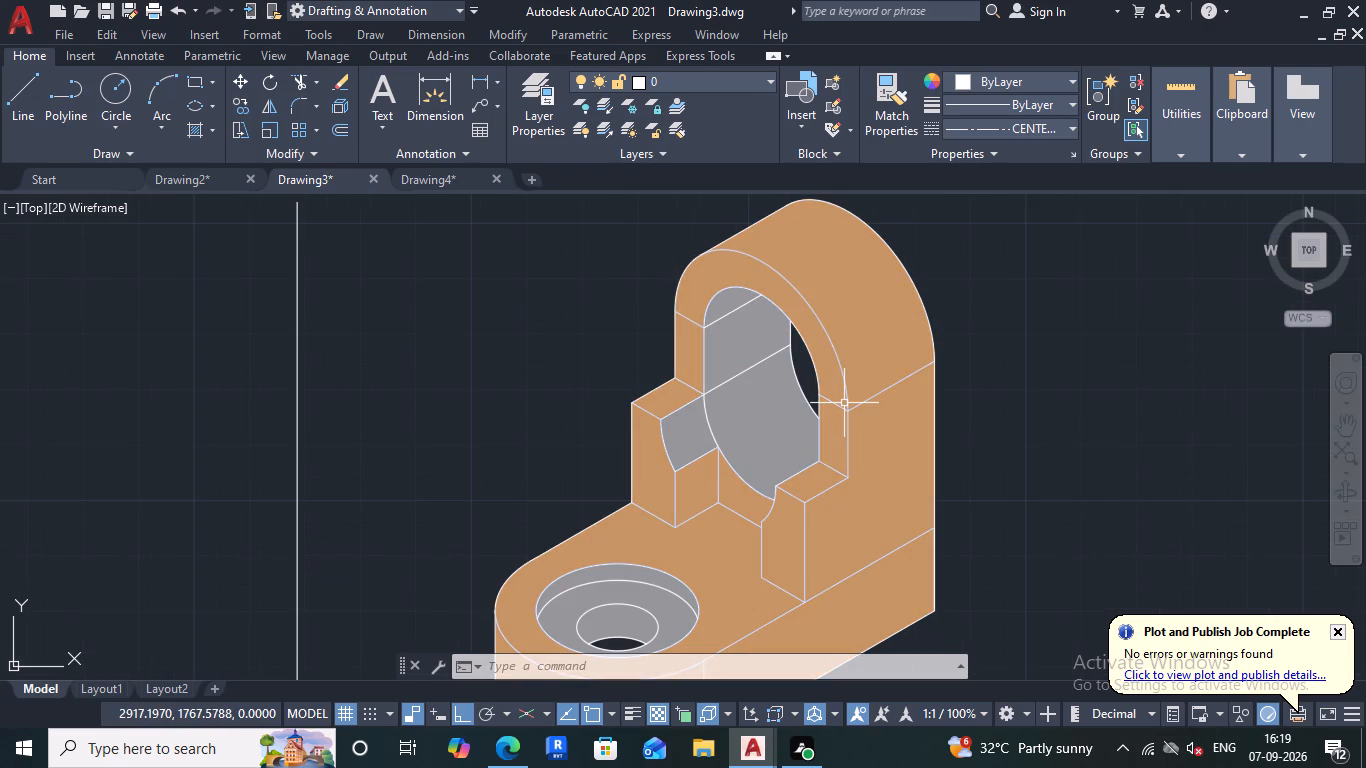
pyautogui.scroll(-1, 840, 531)
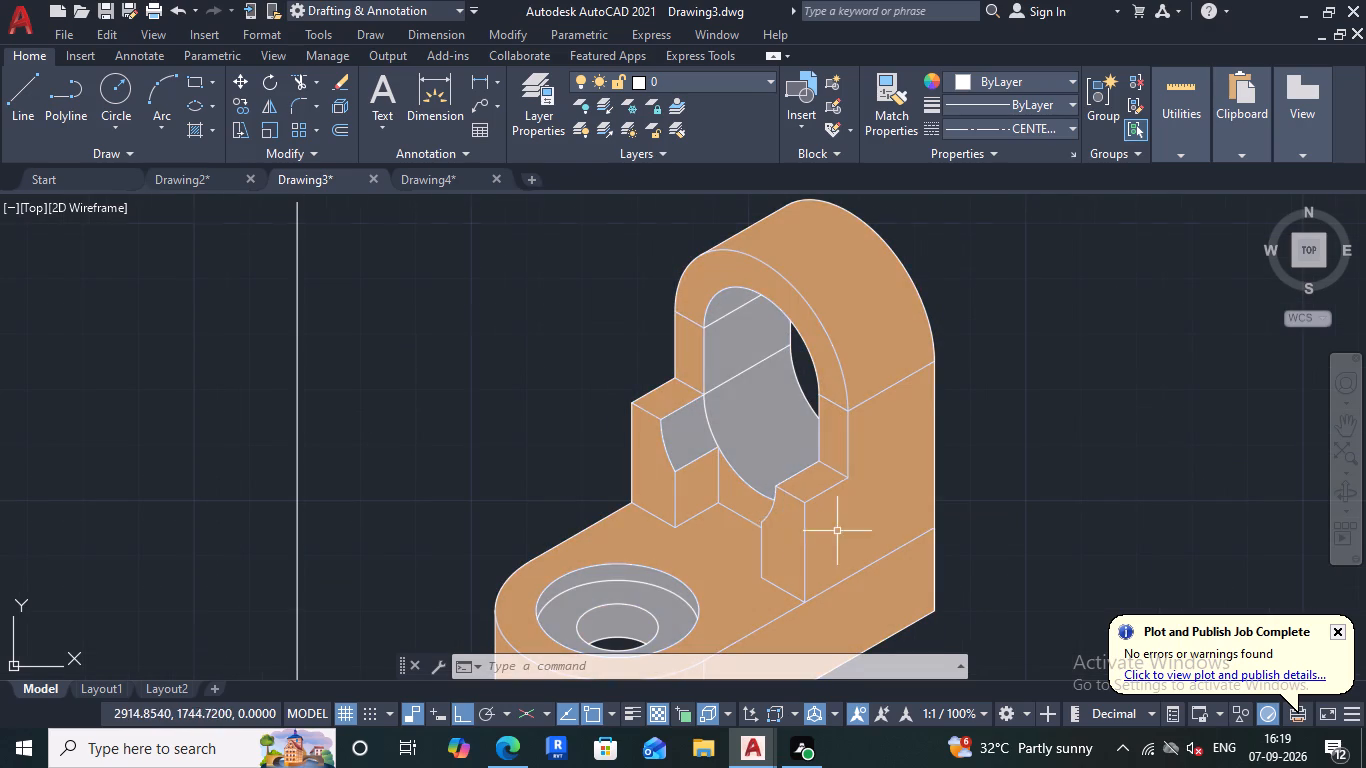
pyautogui.scroll(-2, 749, 525)
pyautogui.moveTo(475, 565); pyautogui.dragTo(522, 499, button='middle')
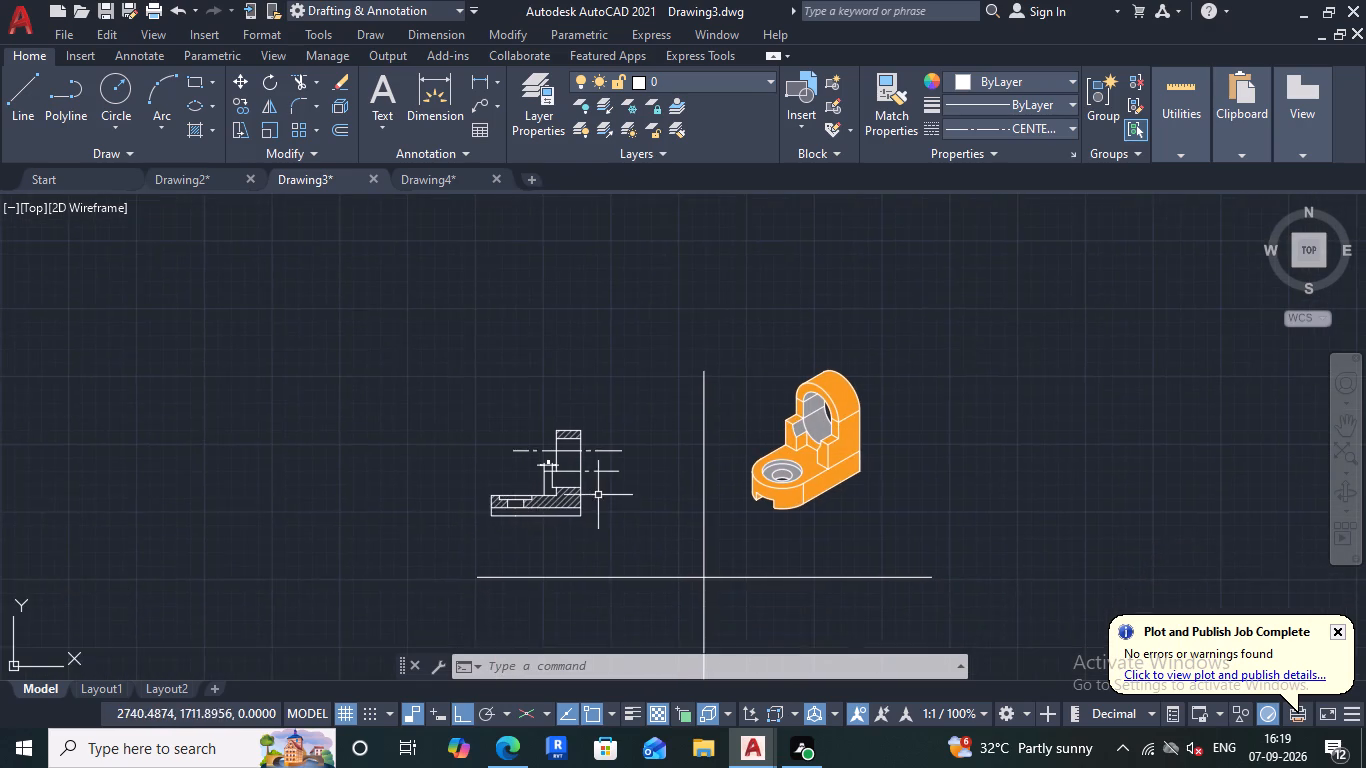
# Add a linear dimension for the height of the unhatched strip along the section's base, placed beyond the base's right end.
pyautogui.scroll(2, 592, 494)
pyautogui.click(480, 88)
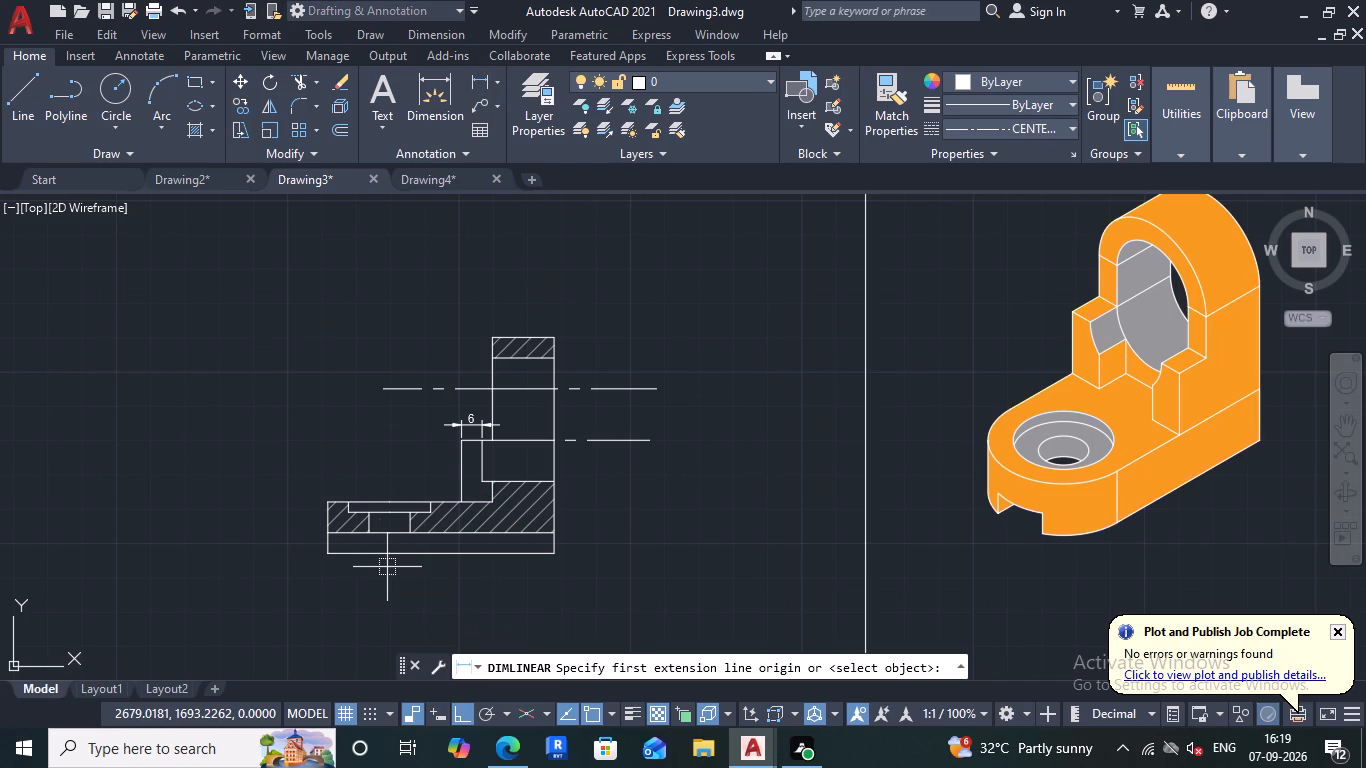
pyautogui.scroll(2, 556, 532)
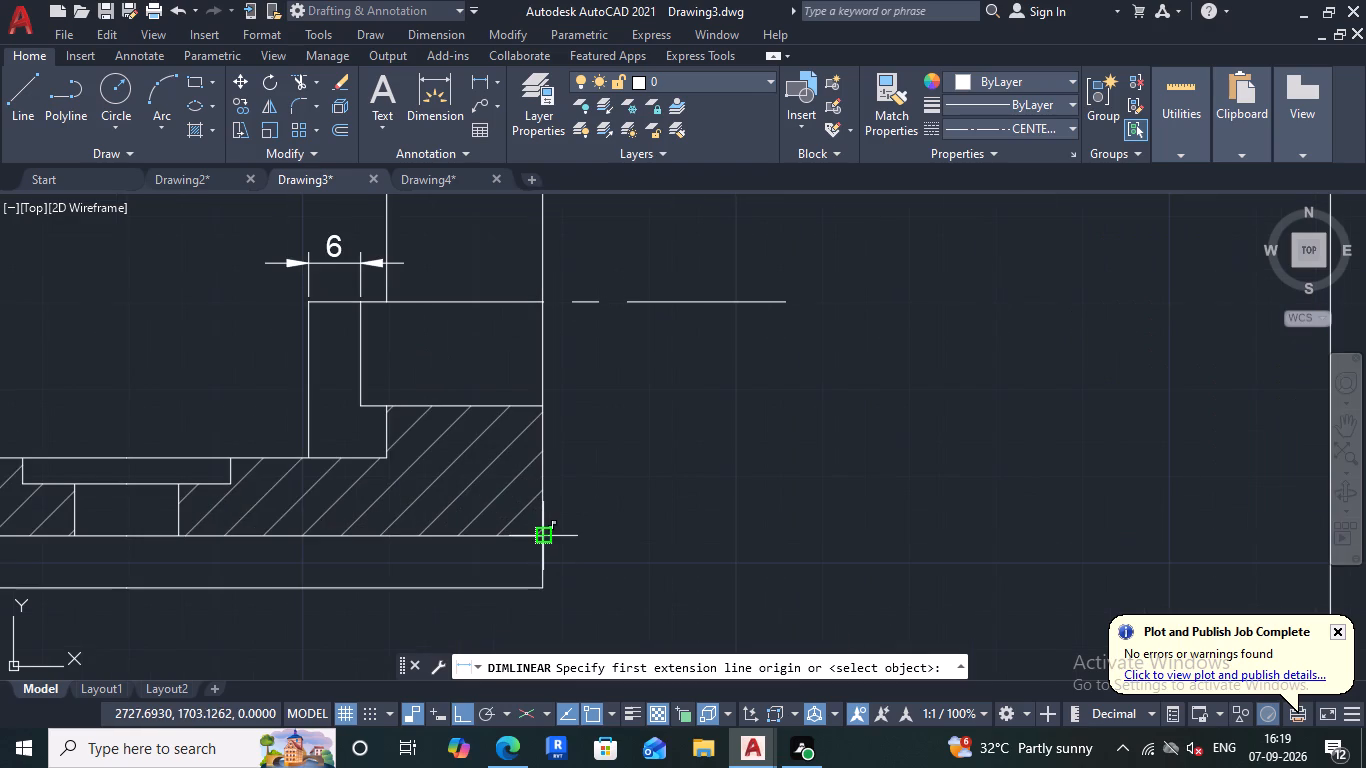
pyautogui.click(540, 537)
pyautogui.click(545, 583)
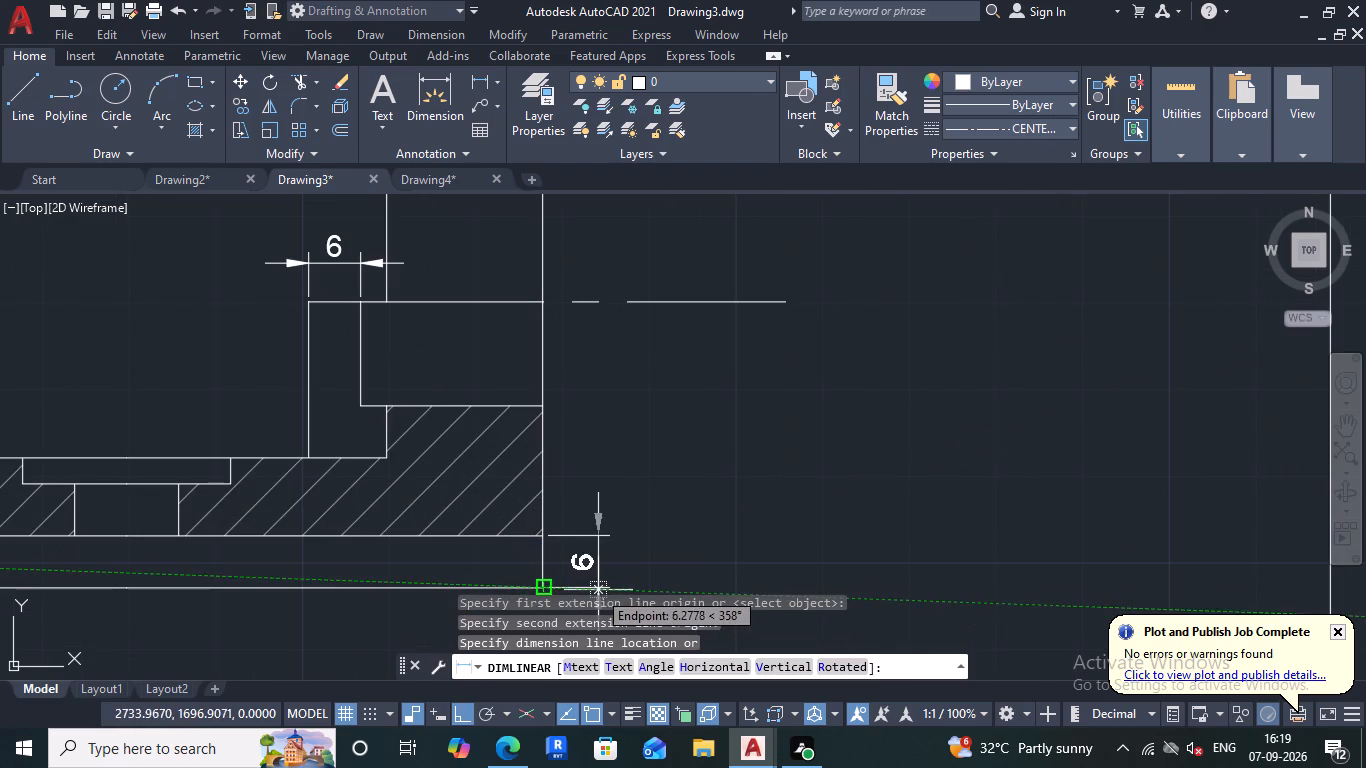
pyautogui.click(611, 586)
pyautogui.scroll(-1, 612, 584)
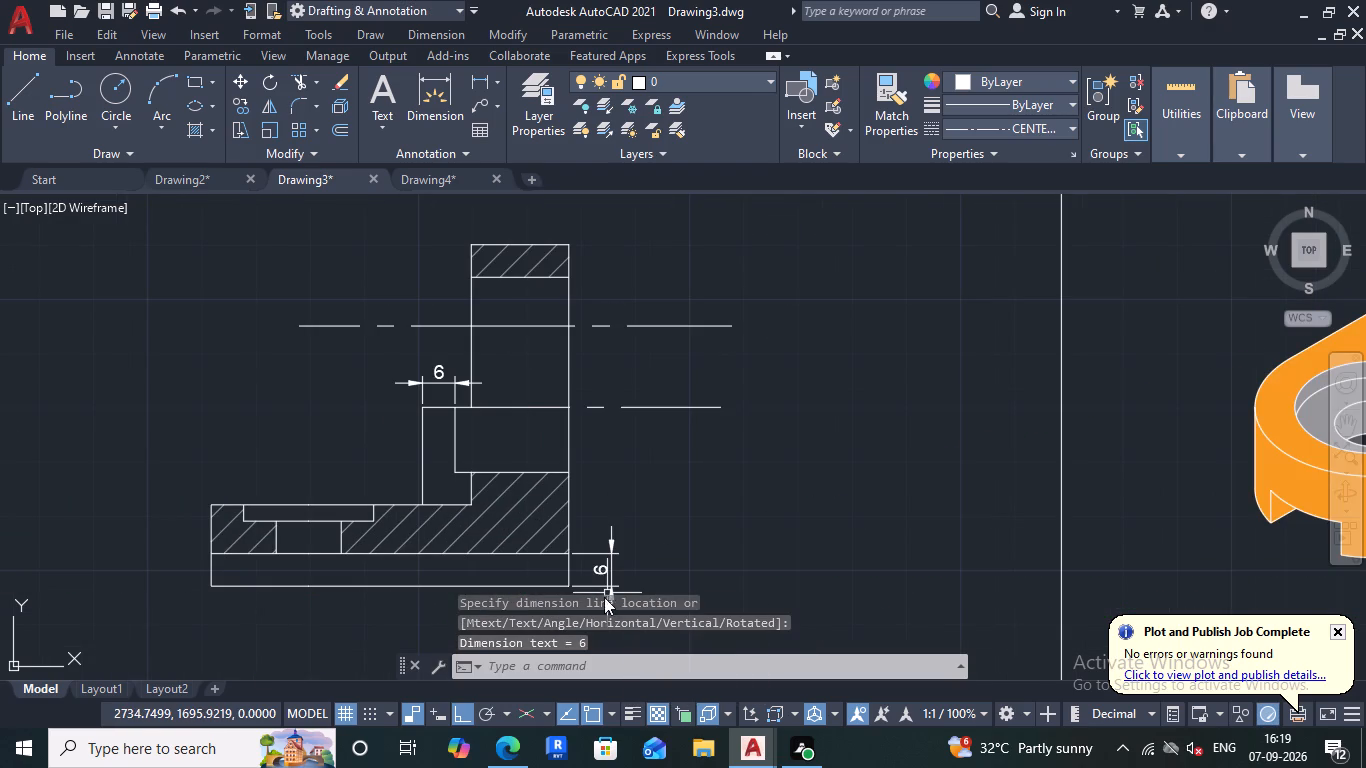
pyautogui.scroll(-1, 500, 563)
# Add a linear dimension for the depth of the shallow counterbore in the base, placed beyond the base's left end.
pyautogui.scroll(2, 351, 531)
pyautogui.press('space')
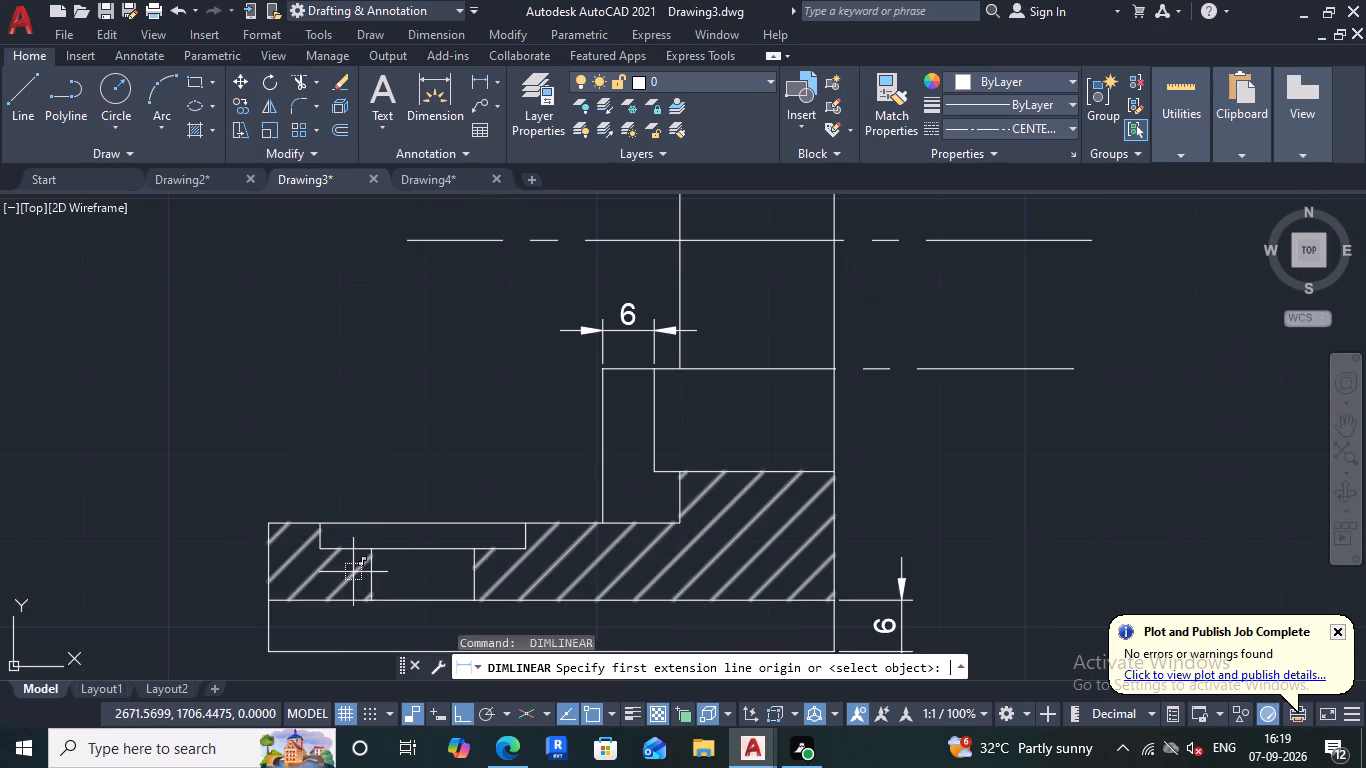
pyautogui.press('space')
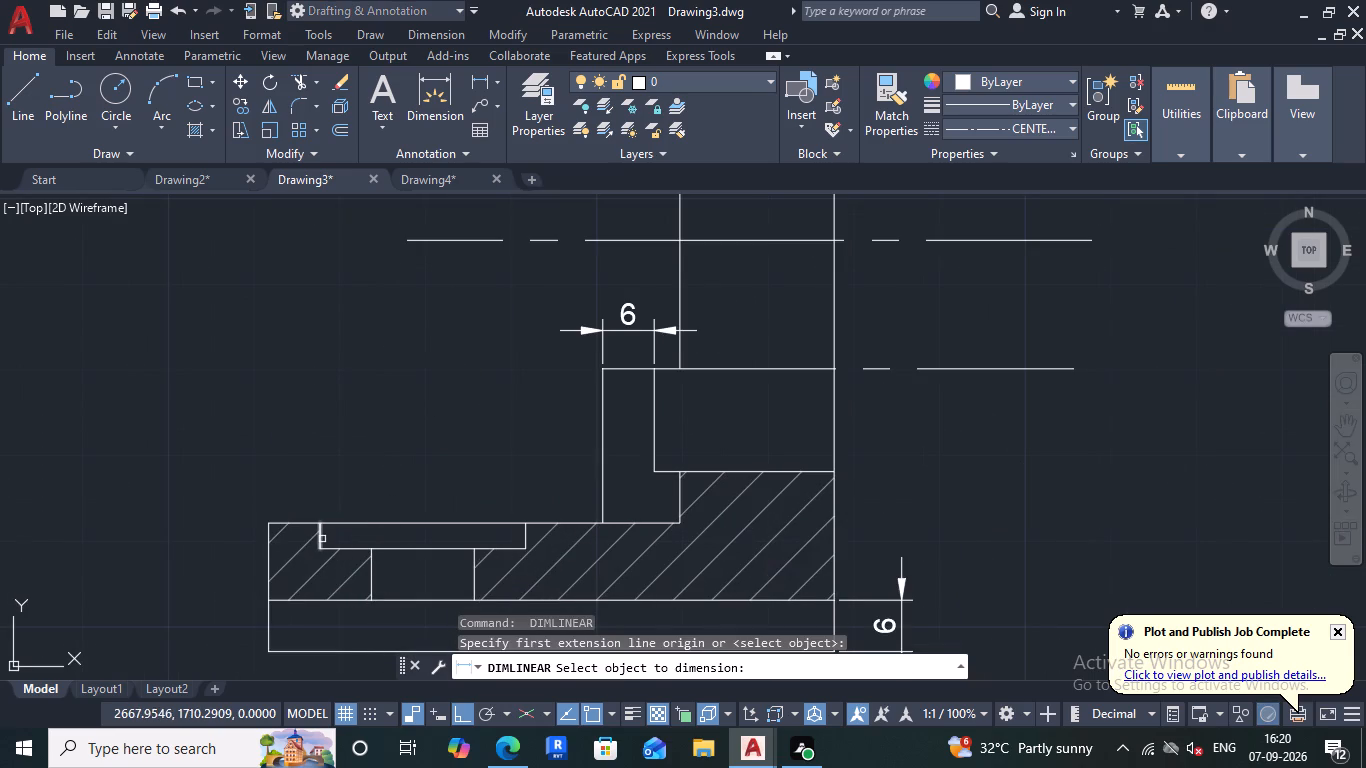
pyautogui.click(322, 539)
pyautogui.click(213, 536)
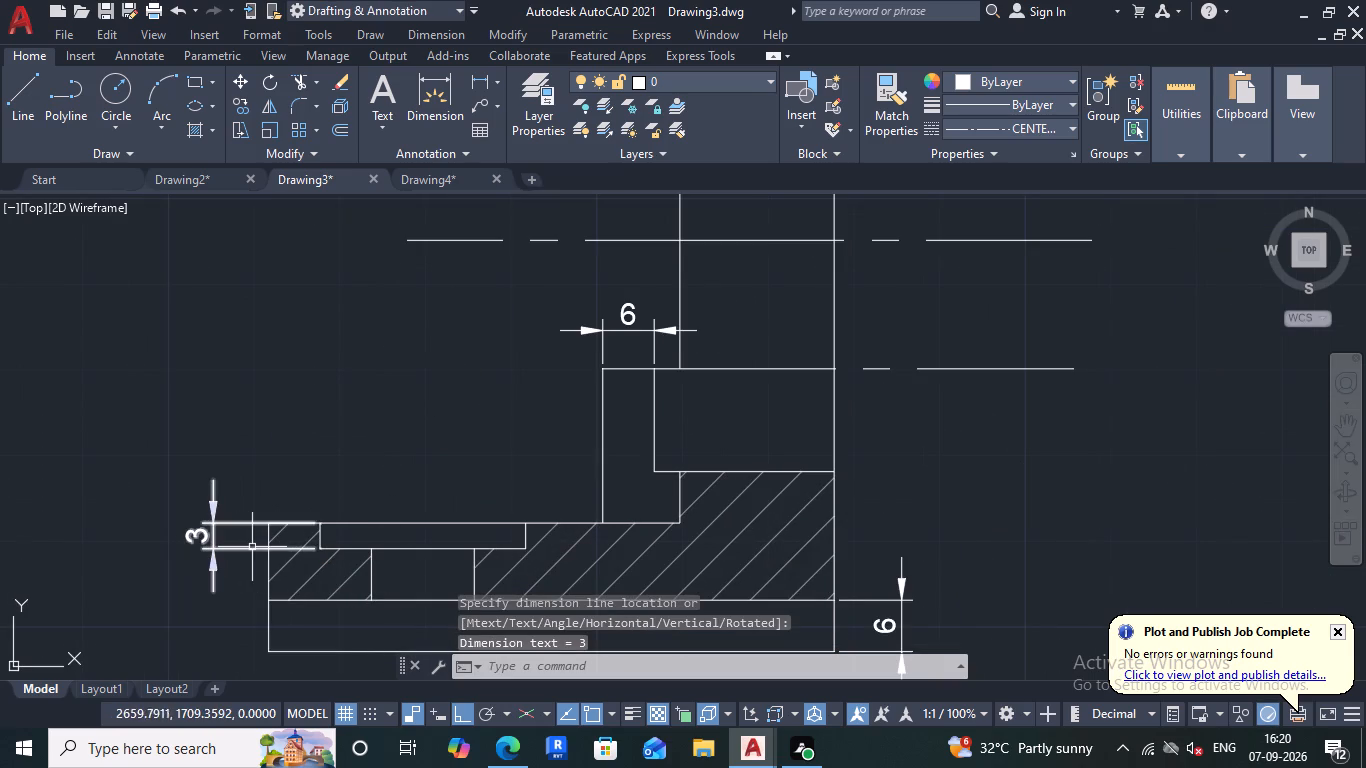
# Measure the vertical distance between the two horizontal centre lines at the upright's right edge, without placing a dimension.
pyautogui.scroll(-2, 316, 523)
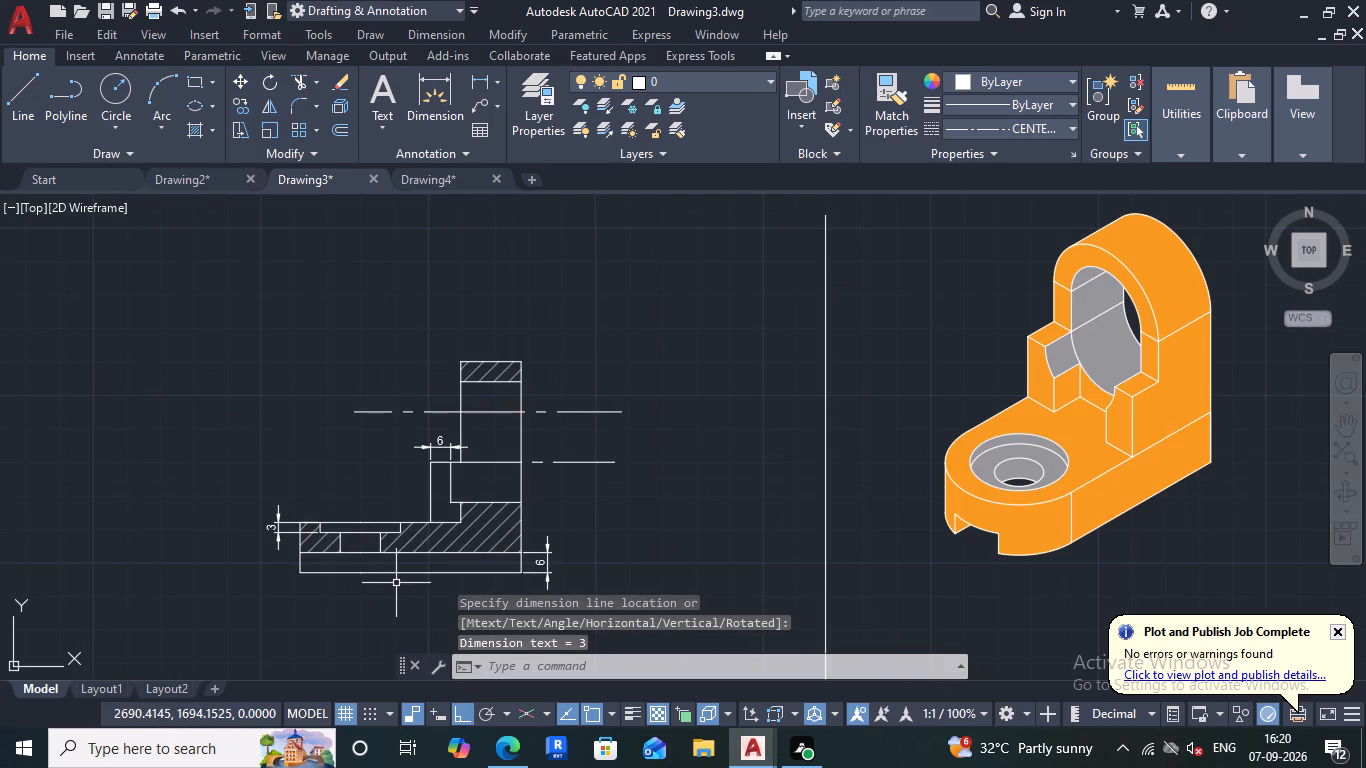
pyautogui.scroll(-2, 396, 583)
pyautogui.scroll(3, 396, 588)
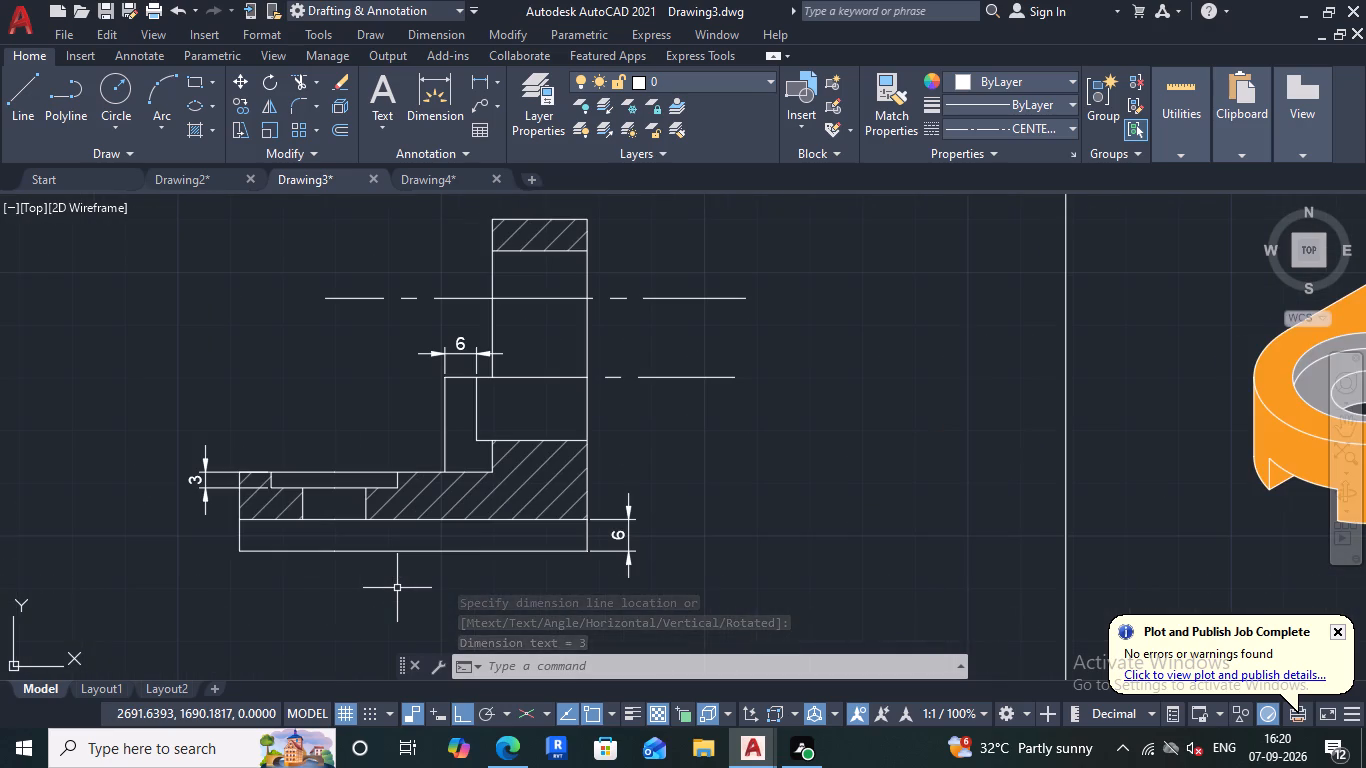
pyautogui.scroll(-2, 400, 586)
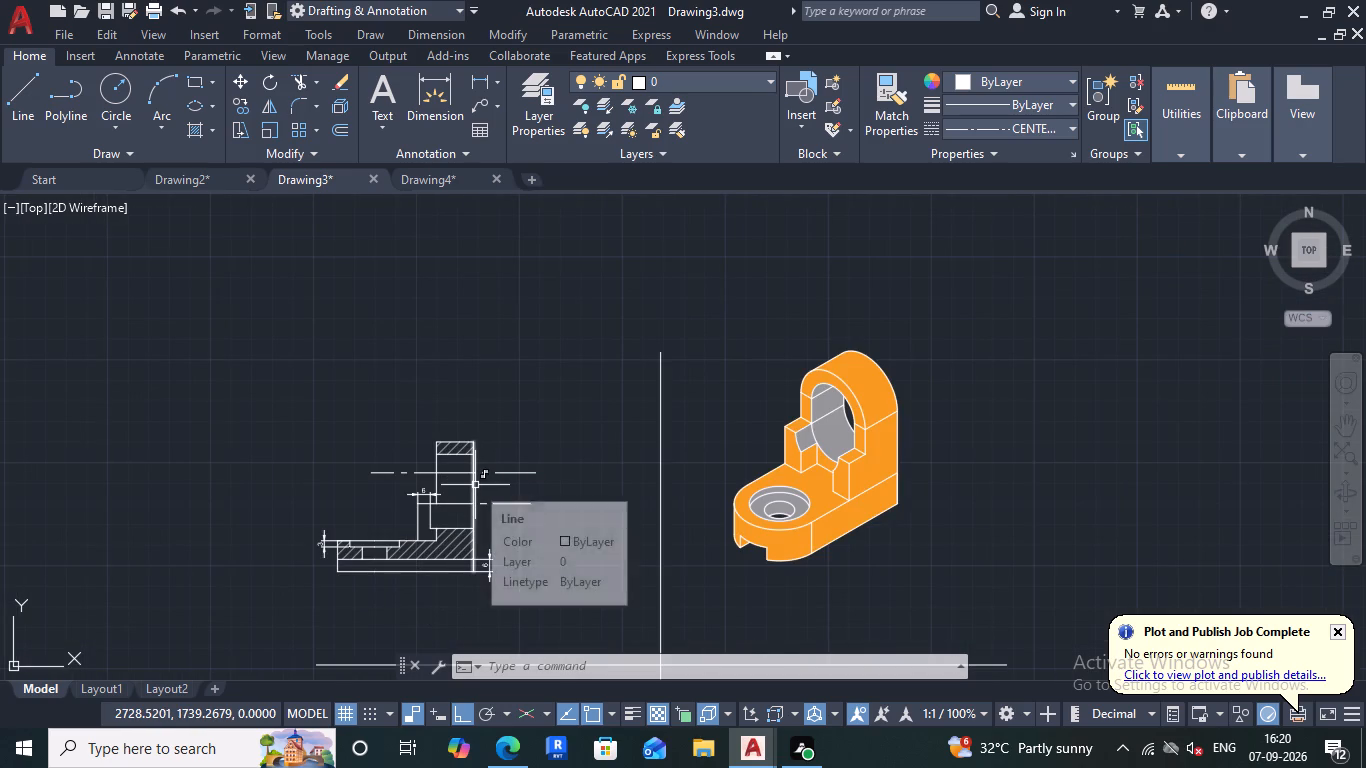
pyautogui.press('space')
pyautogui.scroll(4, 476, 472)
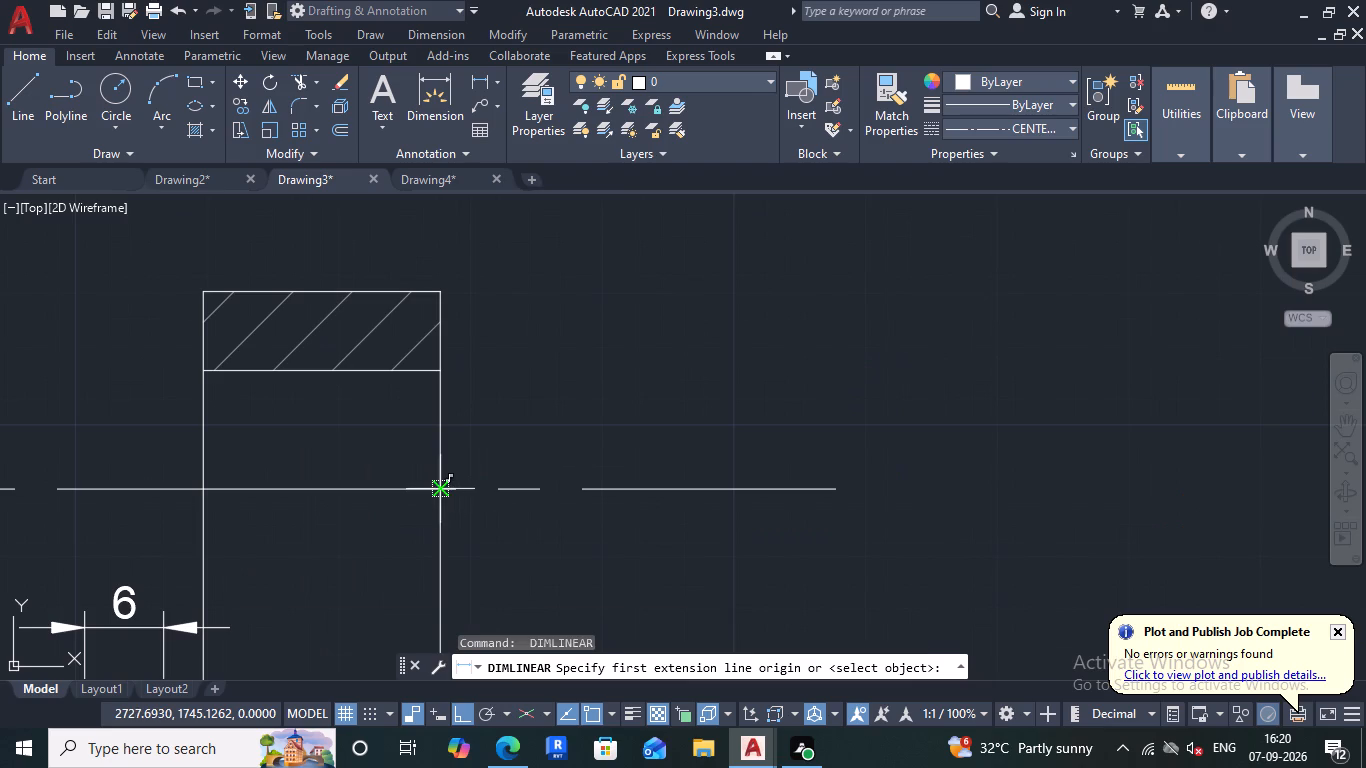
pyautogui.click(442, 491)
pyautogui.scroll(-4, 466, 447)
pyautogui.scroll(3, 465, 489)
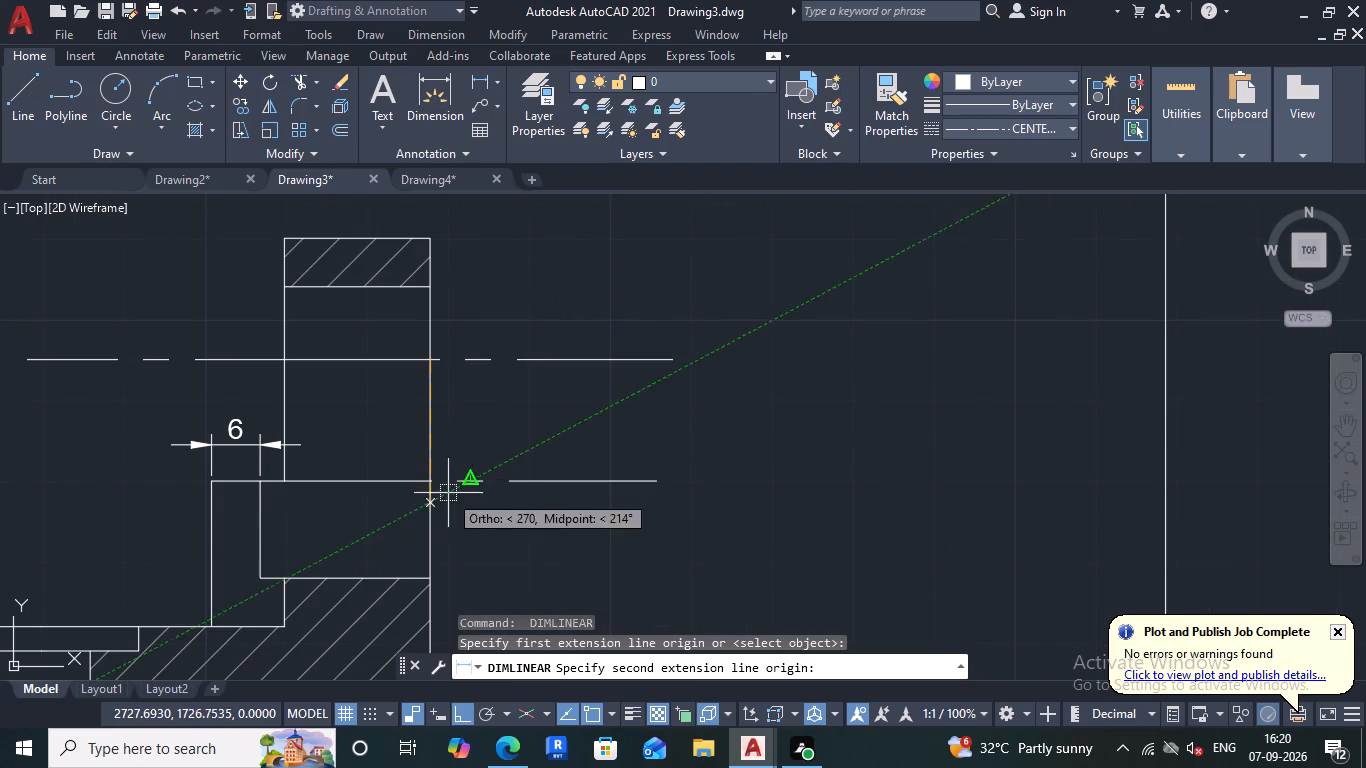
pyautogui.click(428, 479)
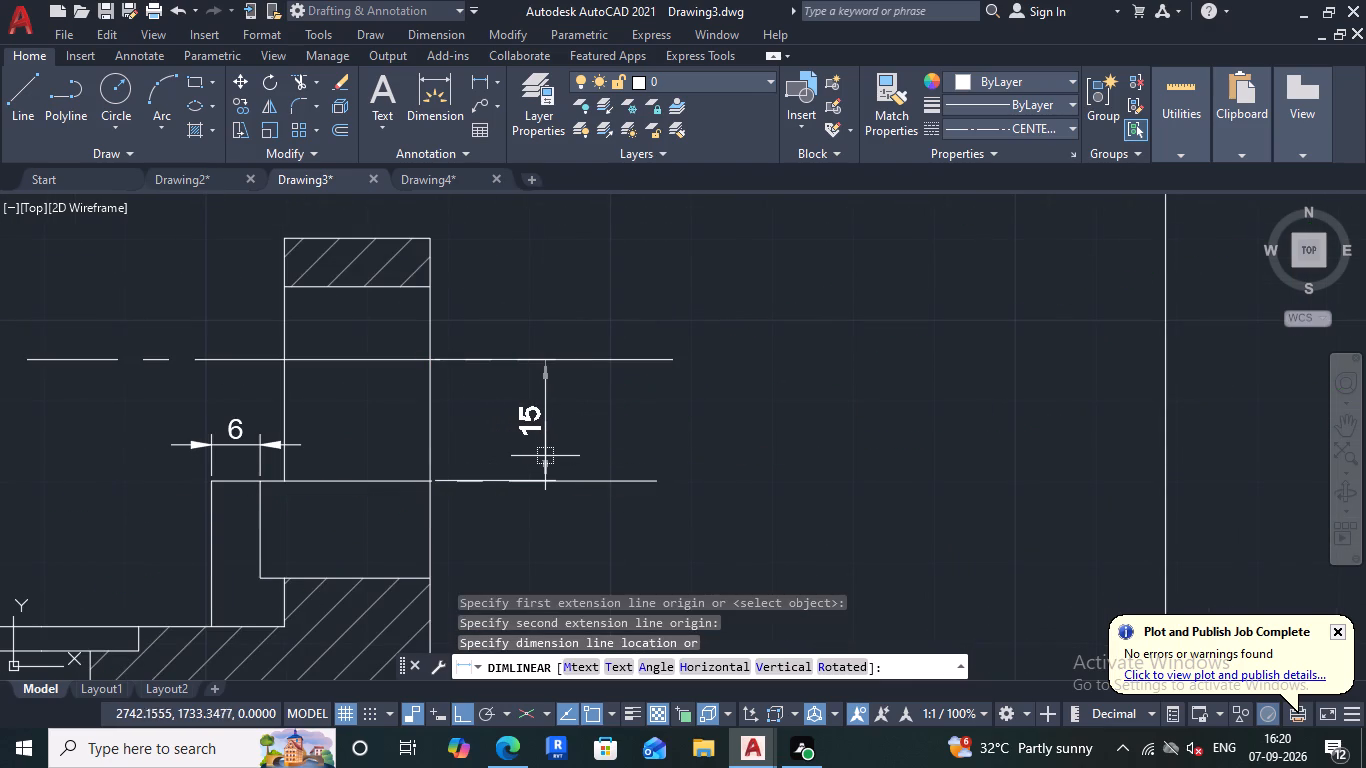
pyautogui.scroll(-1, 544, 457)
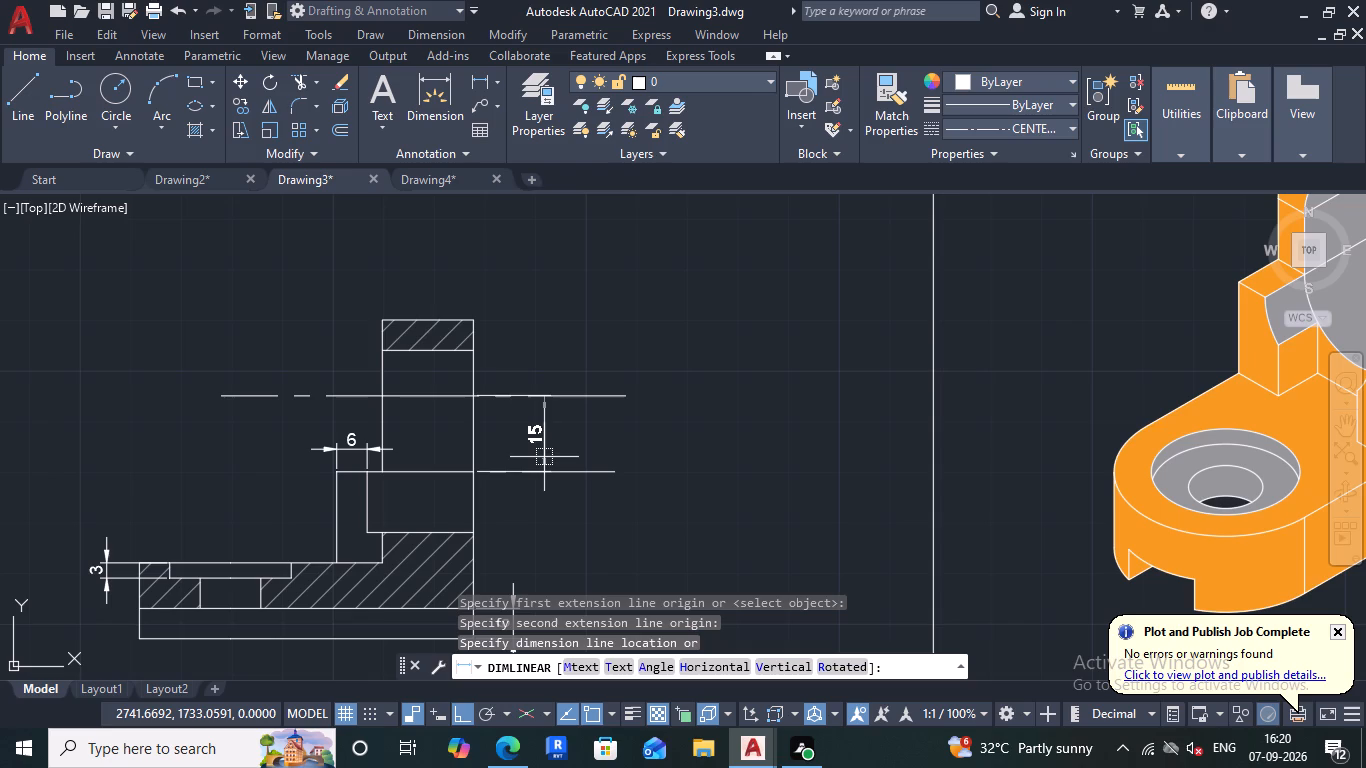
pyautogui.press('Escape')
# Delete both segments of the upper centre line running through the upright's opening.
pyautogui.click(551, 435)
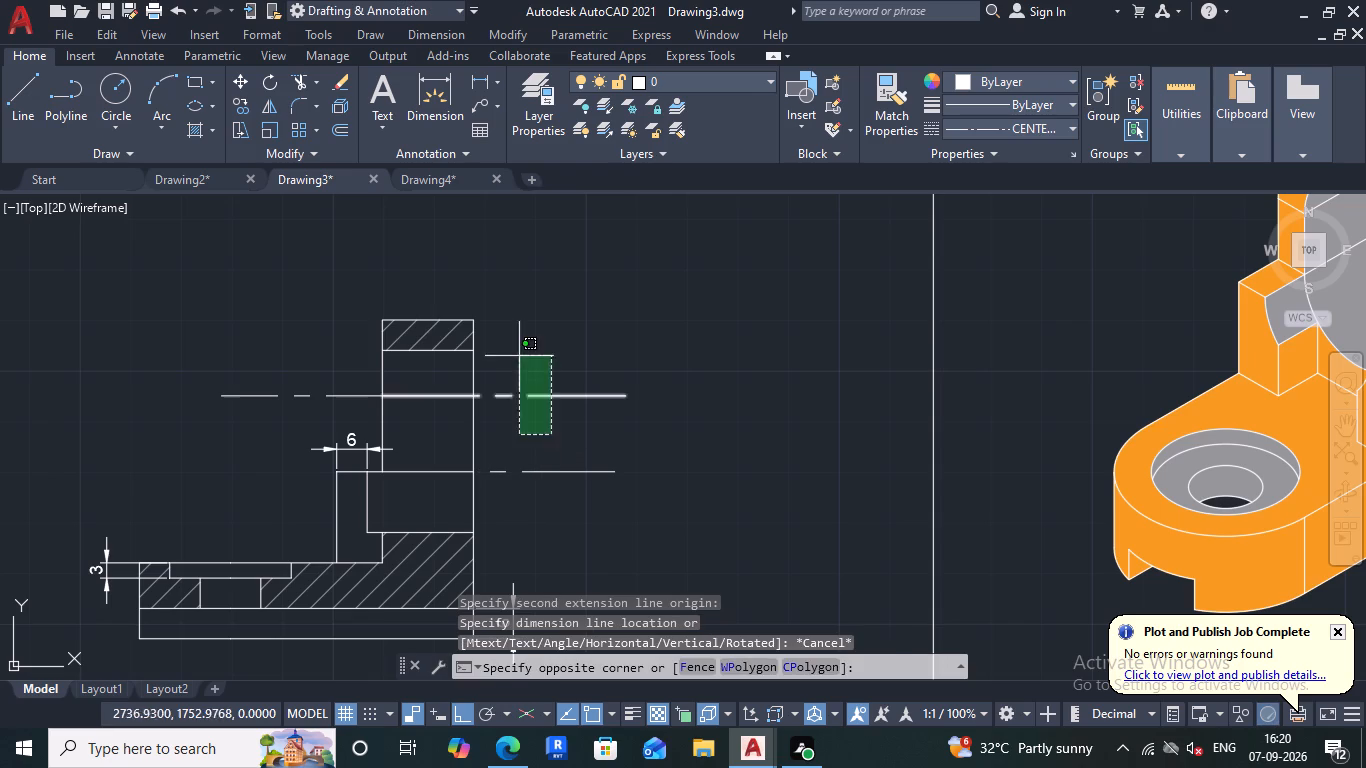
pyautogui.click(512, 351)
pyautogui.moveTo(331, 405); pyautogui.dragTo(312, 374)
pyautogui.click(270, 344)
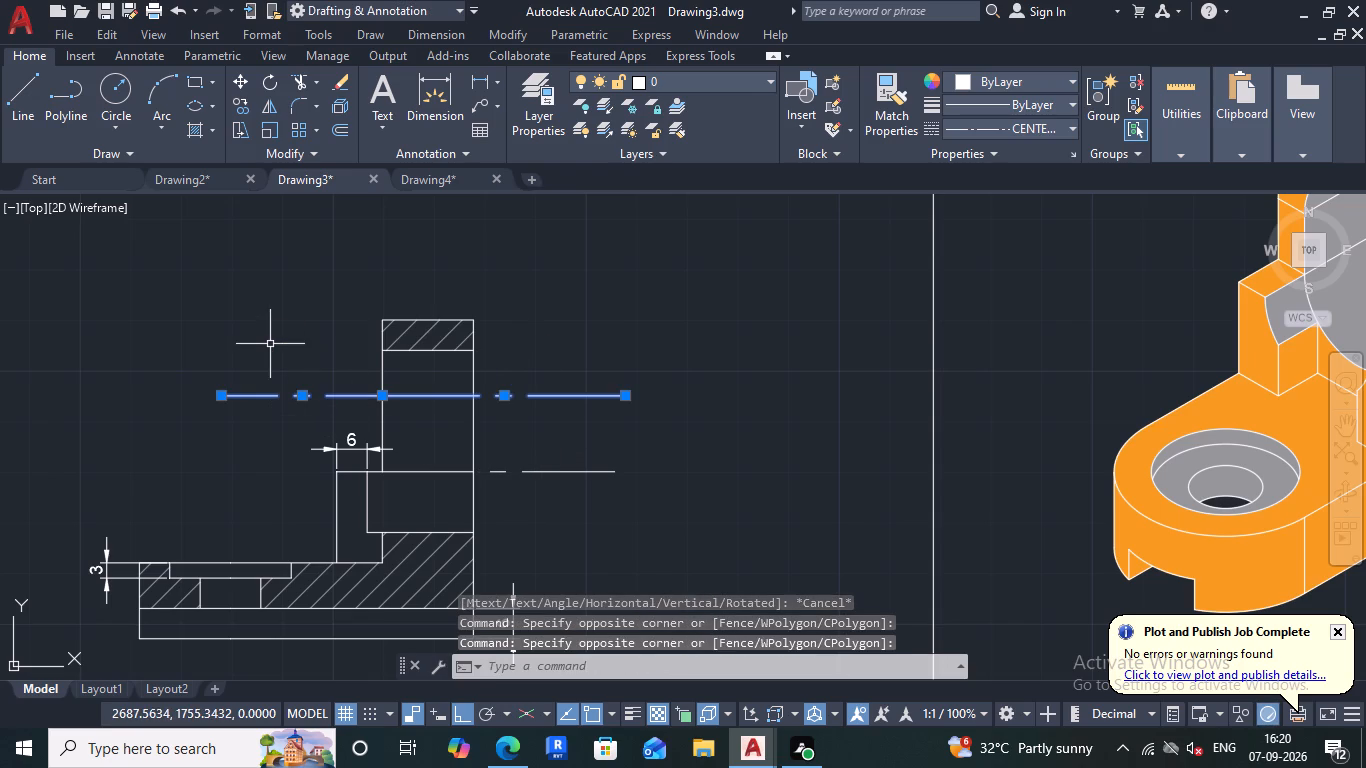
pyautogui.press('Delete')
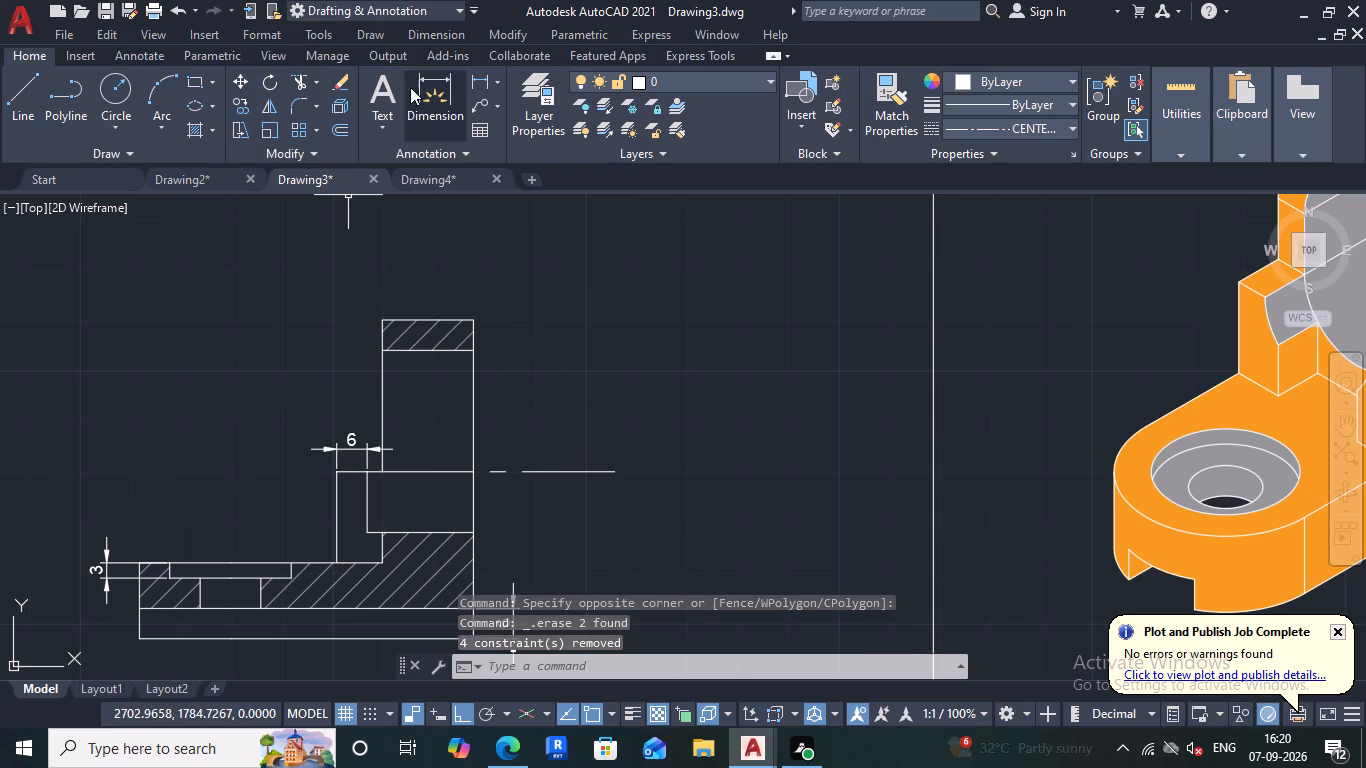
# Add a linear dimension for the thickness of the hatched band at the upright's top, placed beside its right edge.
pyautogui.click(472, 78)
pyautogui.click(475, 318)
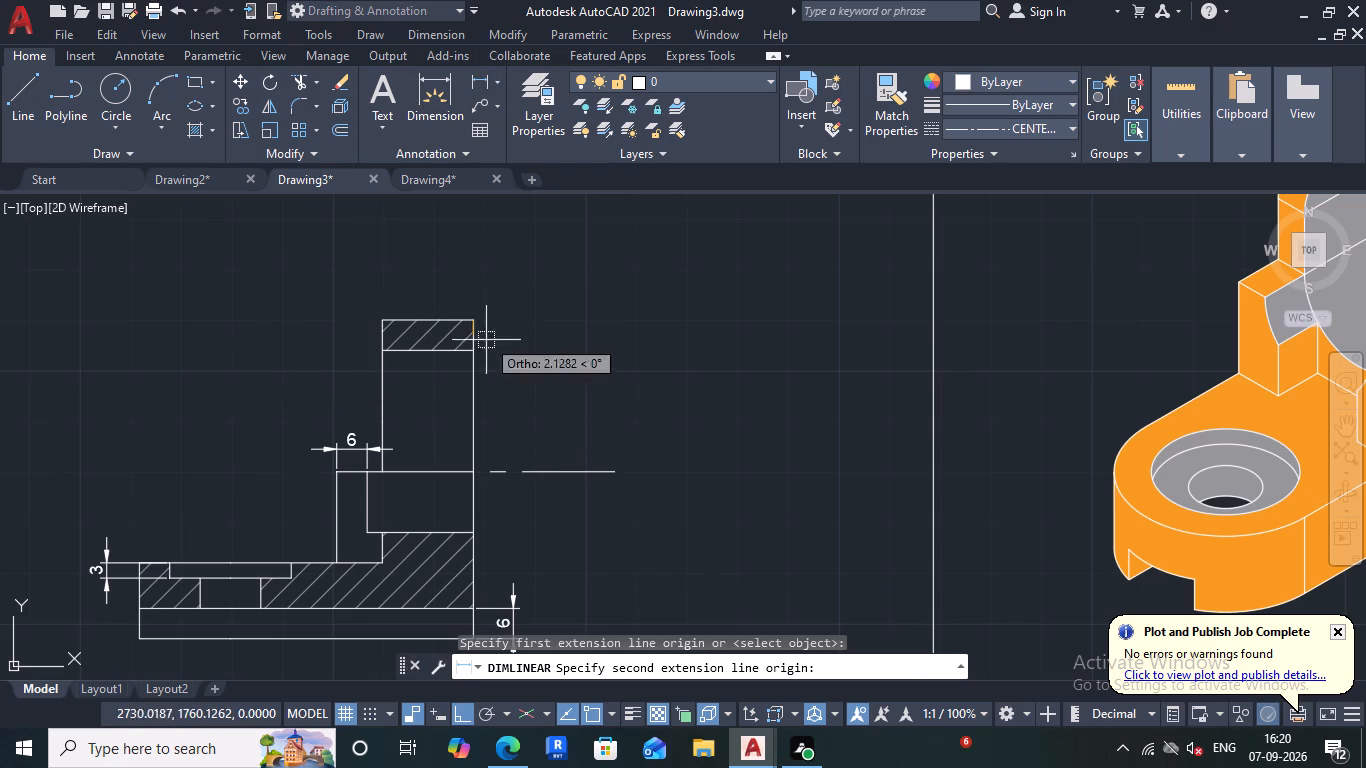
pyautogui.click(470, 354)
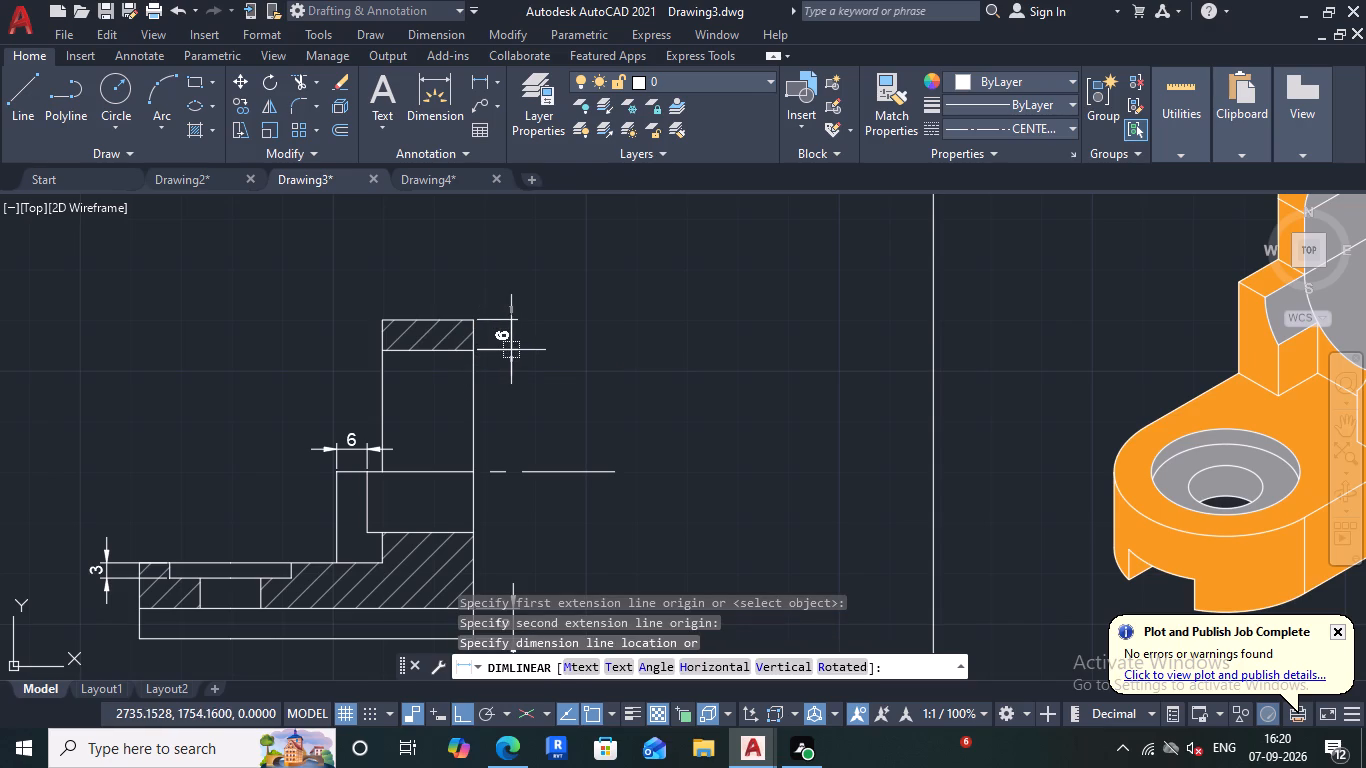
pyautogui.click(513, 349)
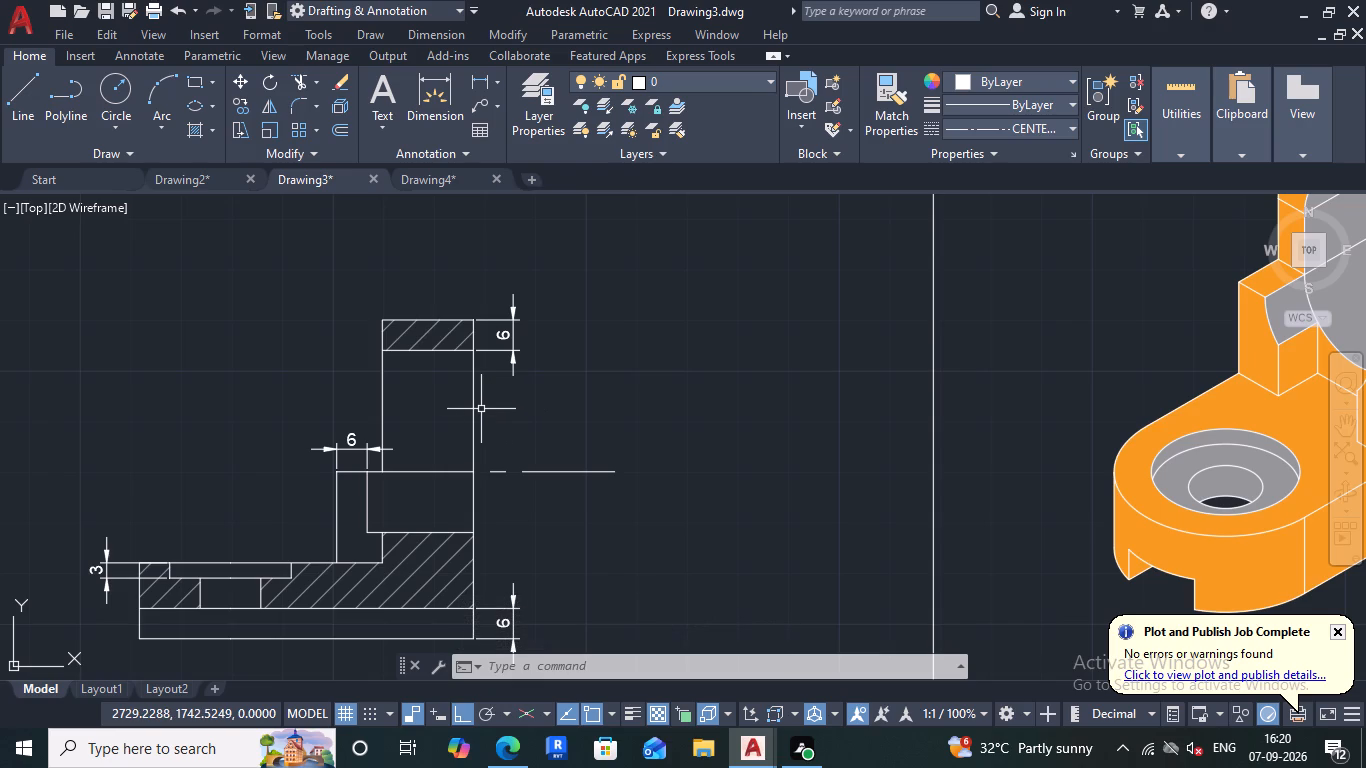
# Draw a line 6 down from the top hatched band's lower-right corner, continuing horizontally to the right beyond the upright.
pyautogui.scroll(-1, 481, 409)
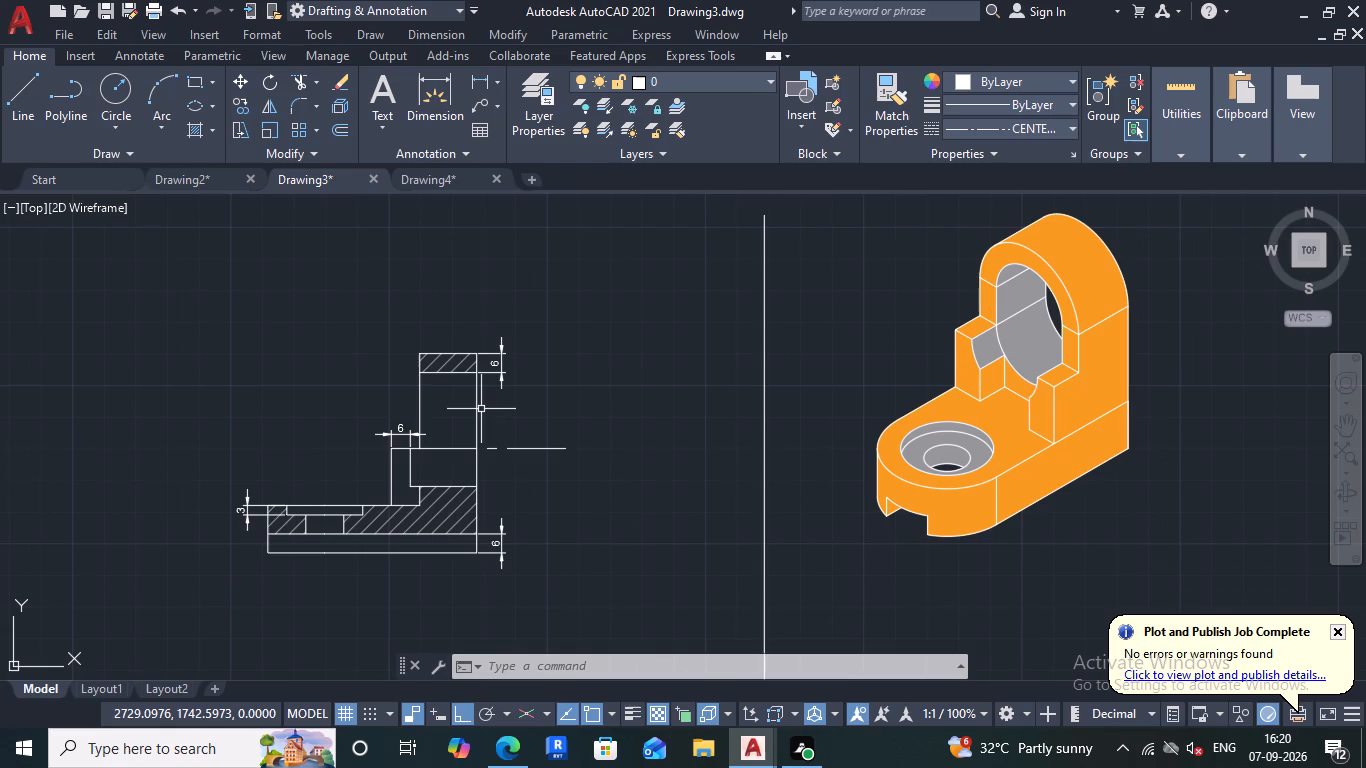
pyautogui.click(21, 105)
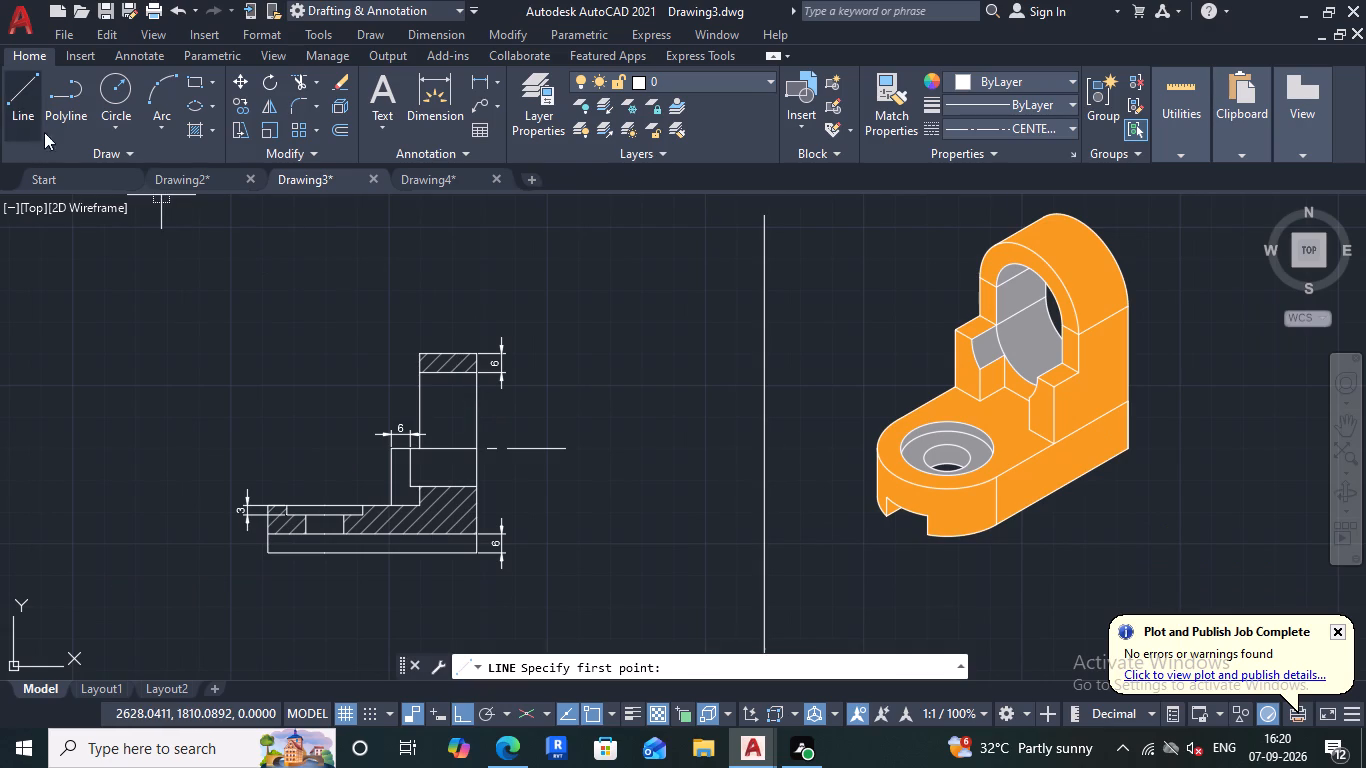
pyautogui.doubleClick(476, 375)
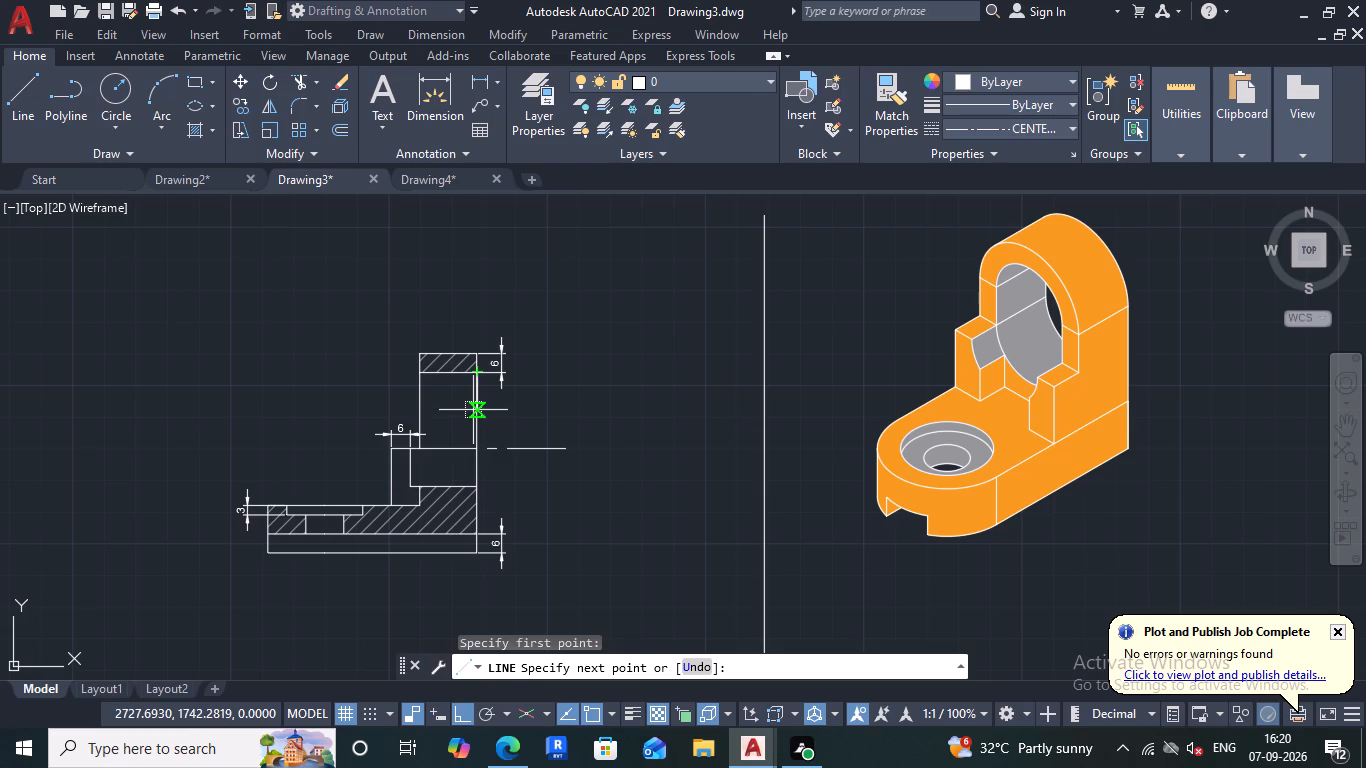
pyautogui.press('6')
pyautogui.press('Return')
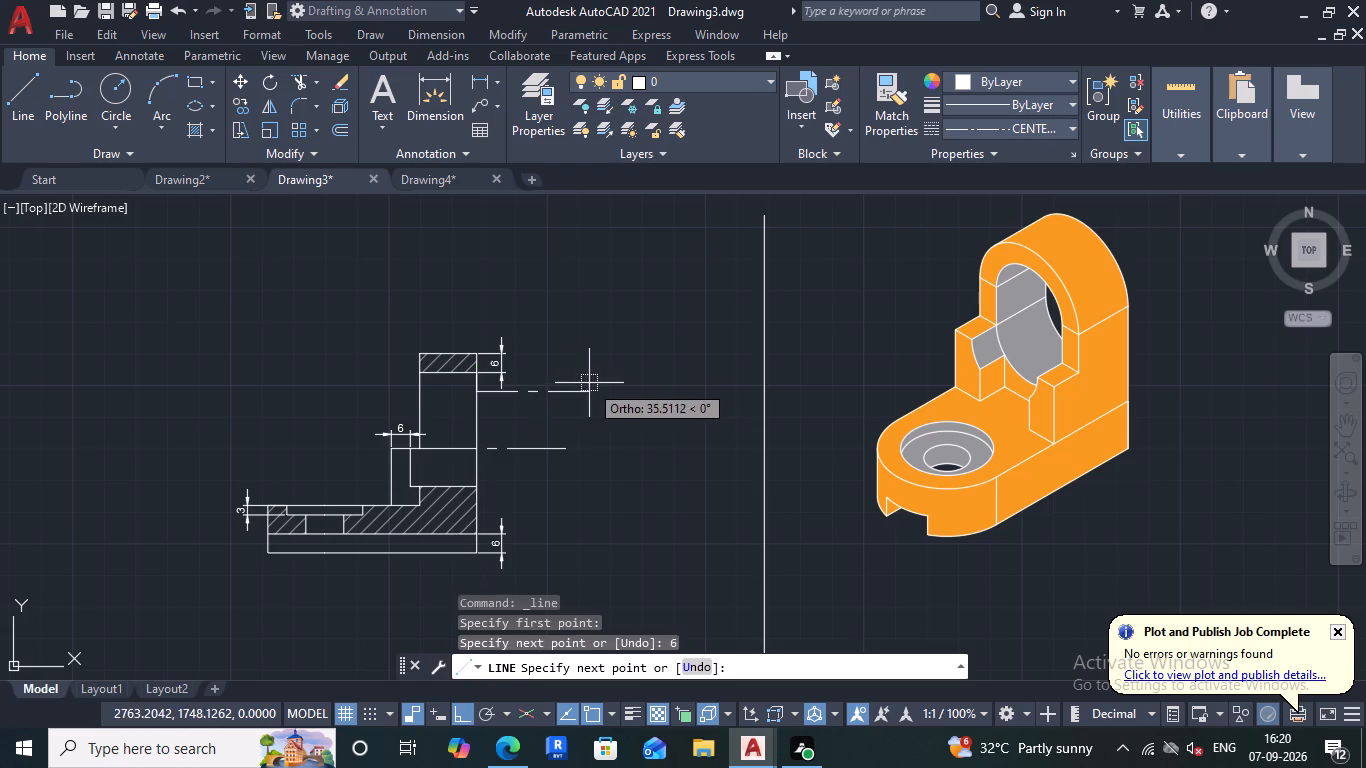
pyautogui.click(611, 386)
pyautogui.press('Escape')
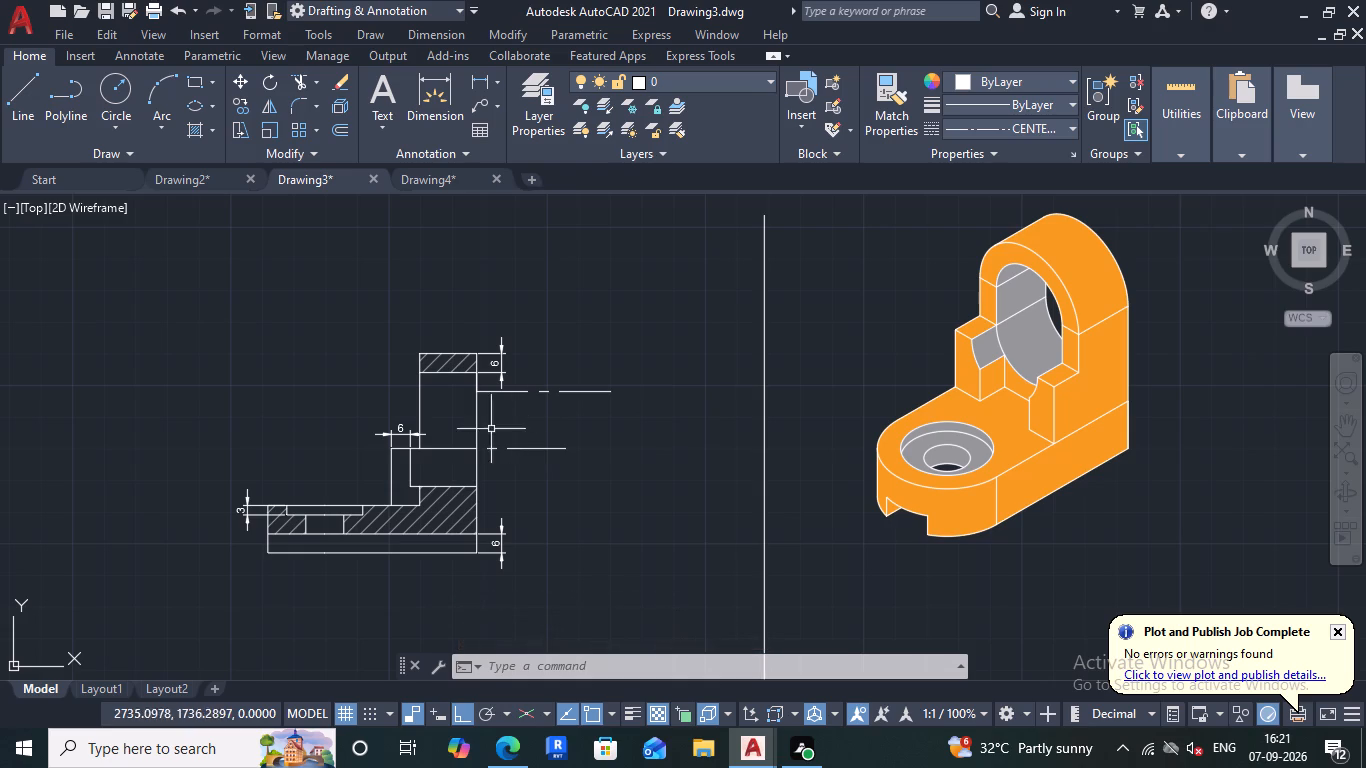
# Measure the vertical distance from the new upper centre line to the lower one at the upright's right edge, without placing a dimension.
pyautogui.click(478, 85)
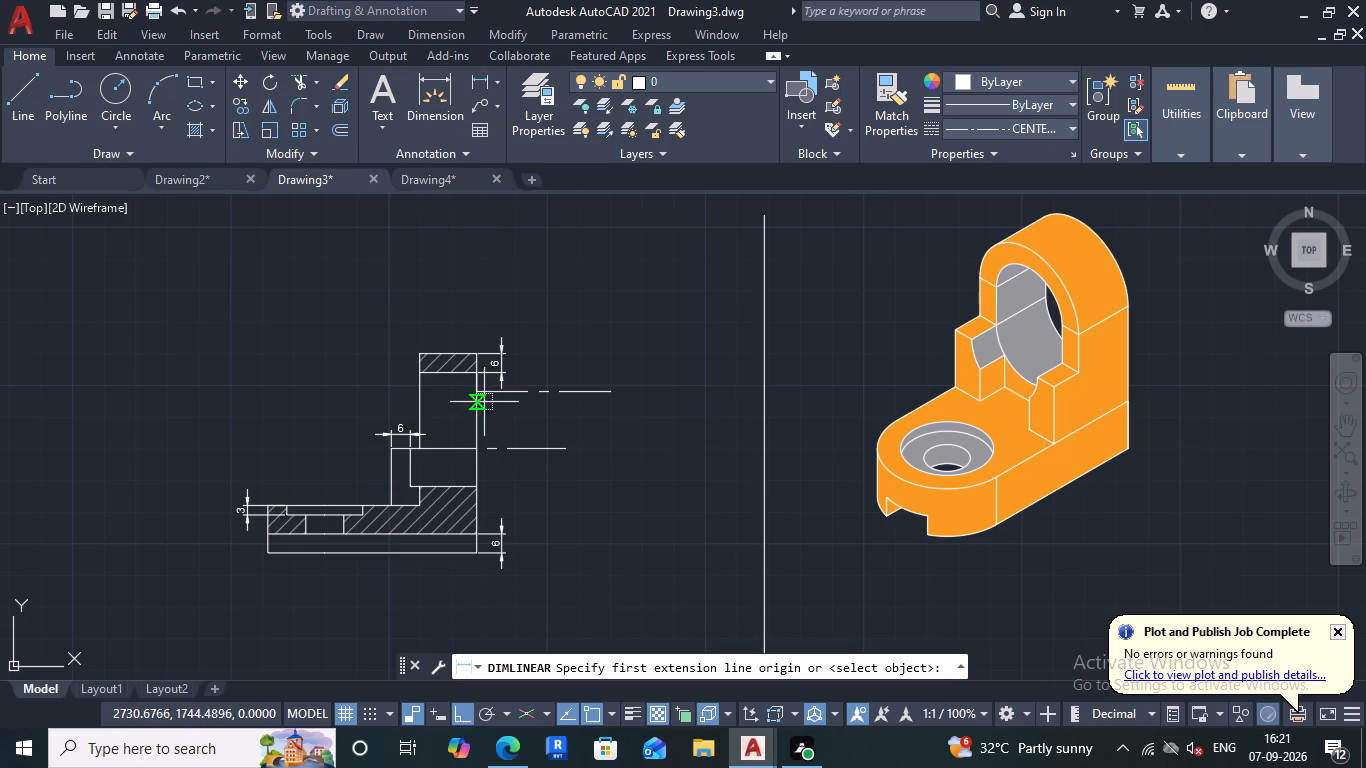
pyautogui.click(477, 396)
pyautogui.click(475, 451)
pyautogui.scroll(3, 547, 428)
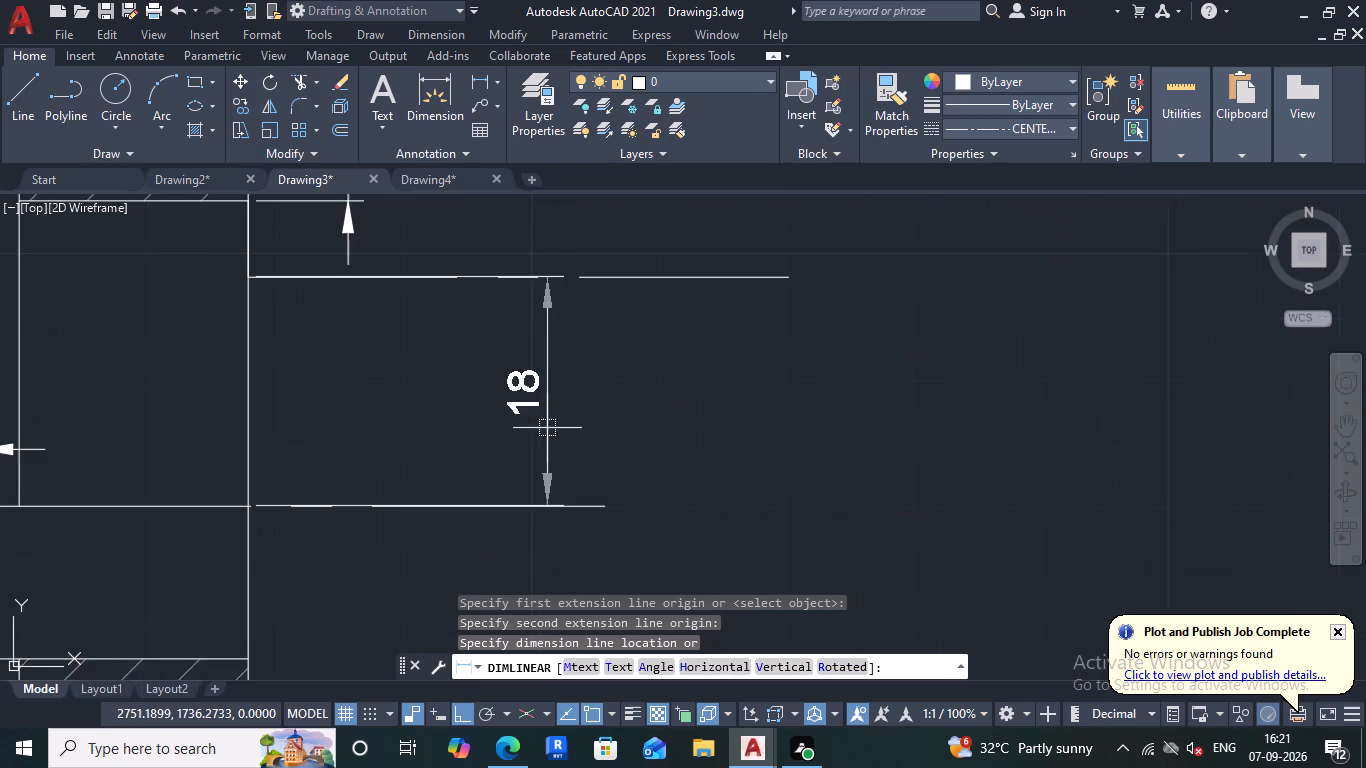
pyautogui.scroll(-2, 549, 430)
pyautogui.press('Escape')
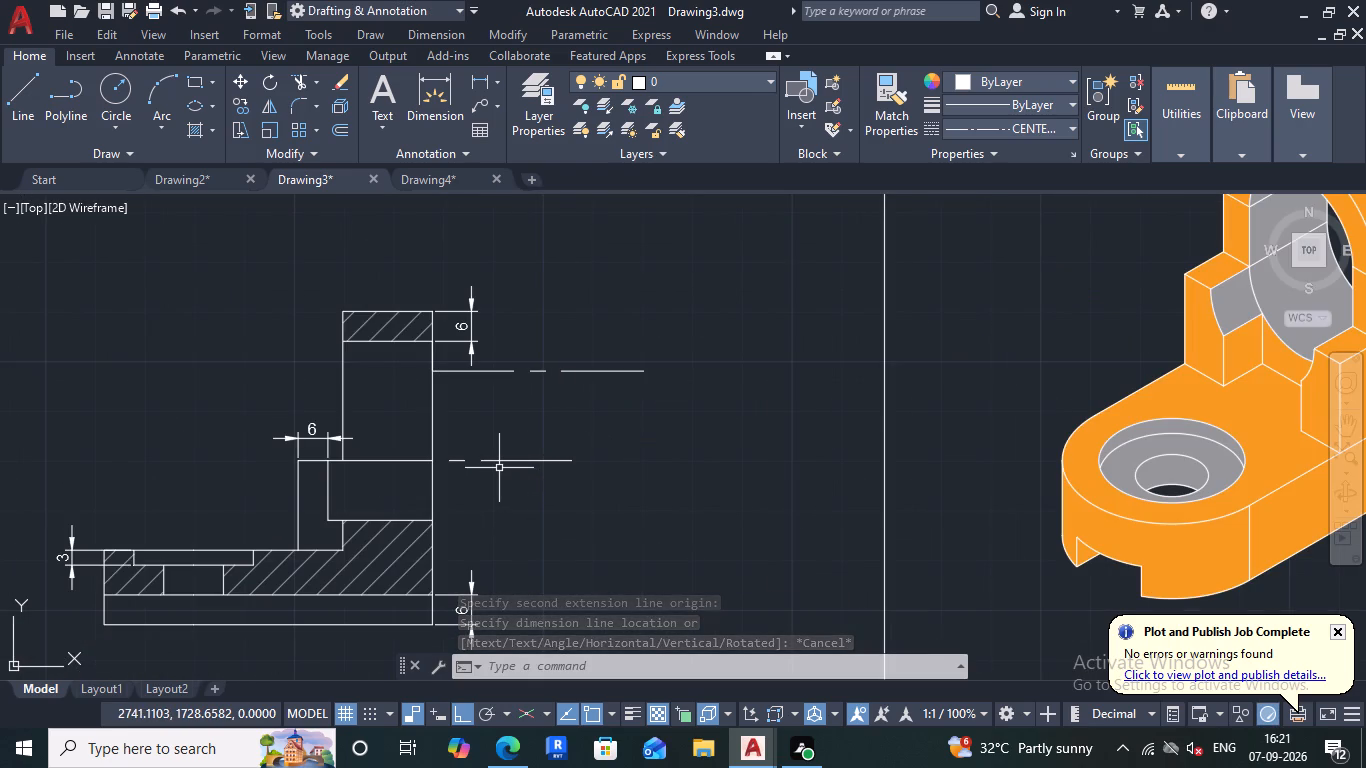
pyautogui.scroll(-1, 499, 468)
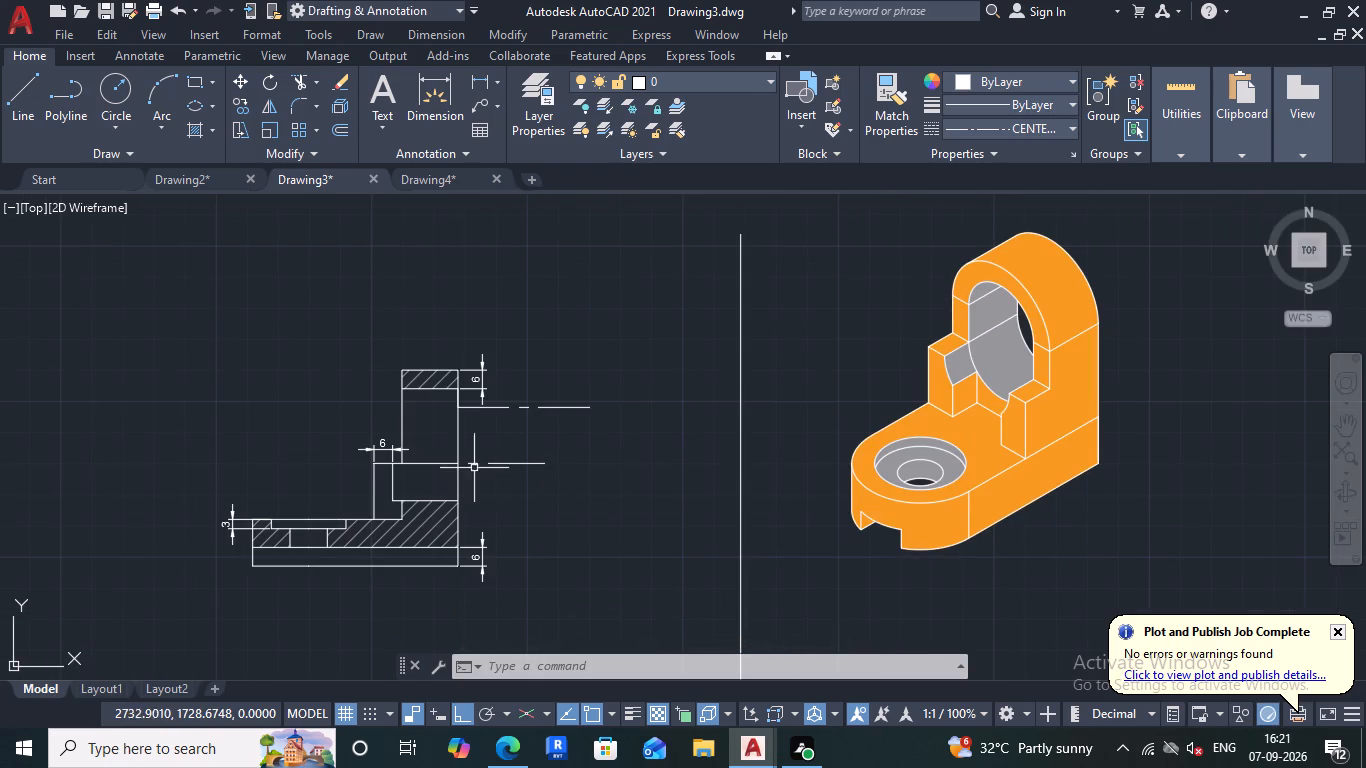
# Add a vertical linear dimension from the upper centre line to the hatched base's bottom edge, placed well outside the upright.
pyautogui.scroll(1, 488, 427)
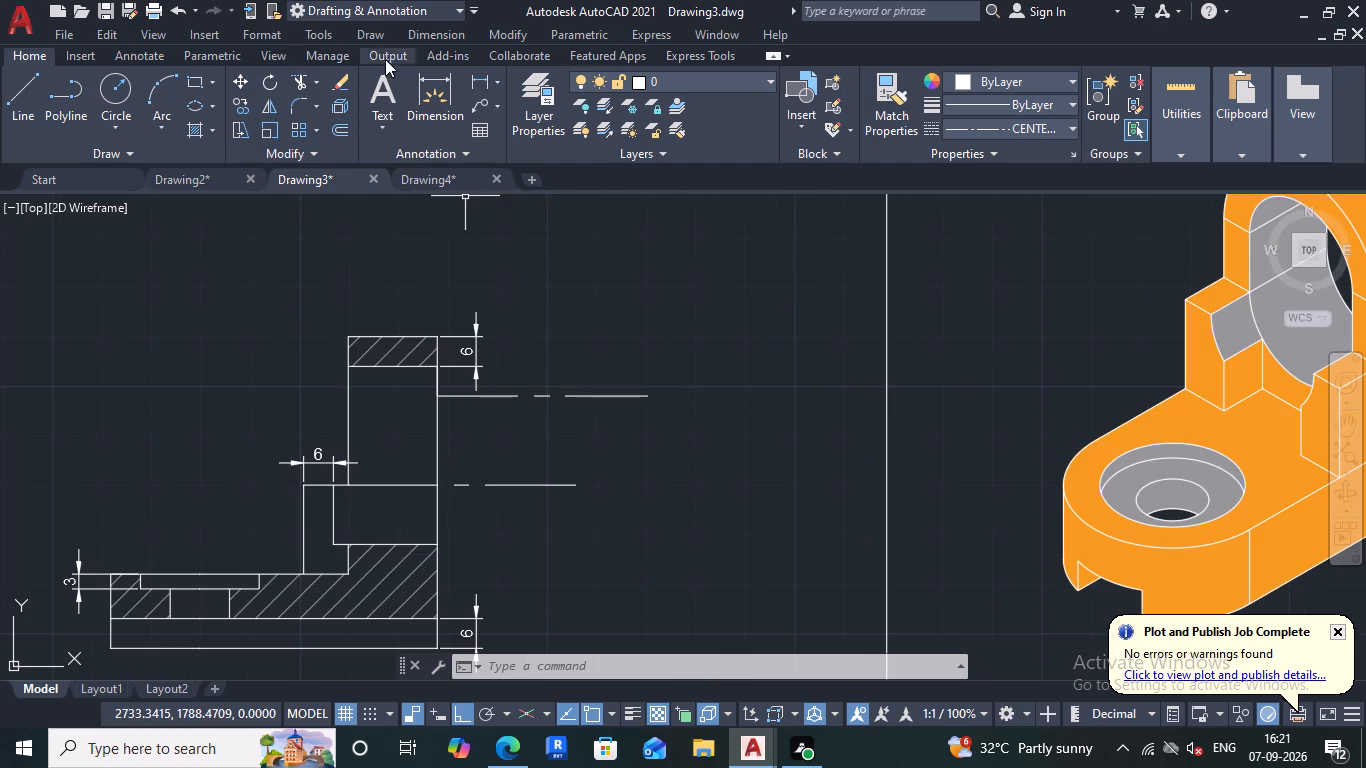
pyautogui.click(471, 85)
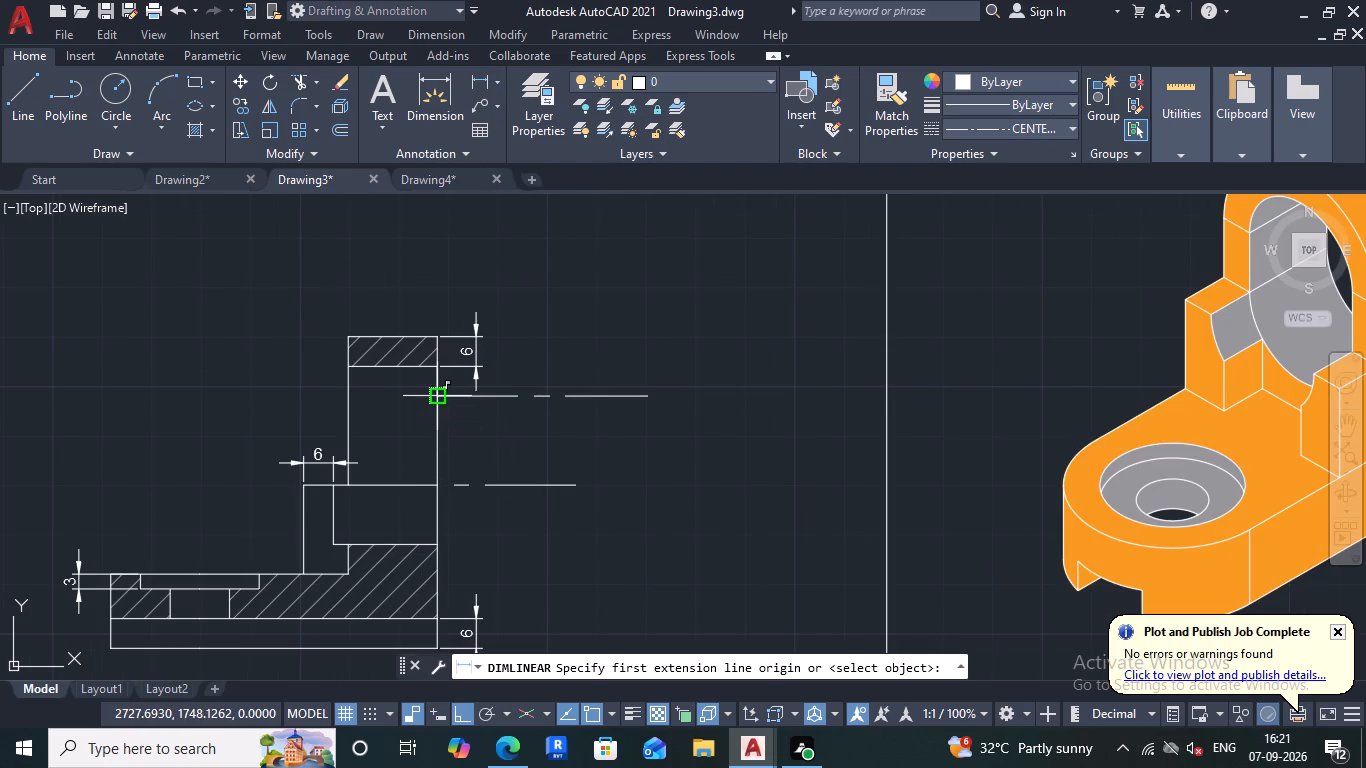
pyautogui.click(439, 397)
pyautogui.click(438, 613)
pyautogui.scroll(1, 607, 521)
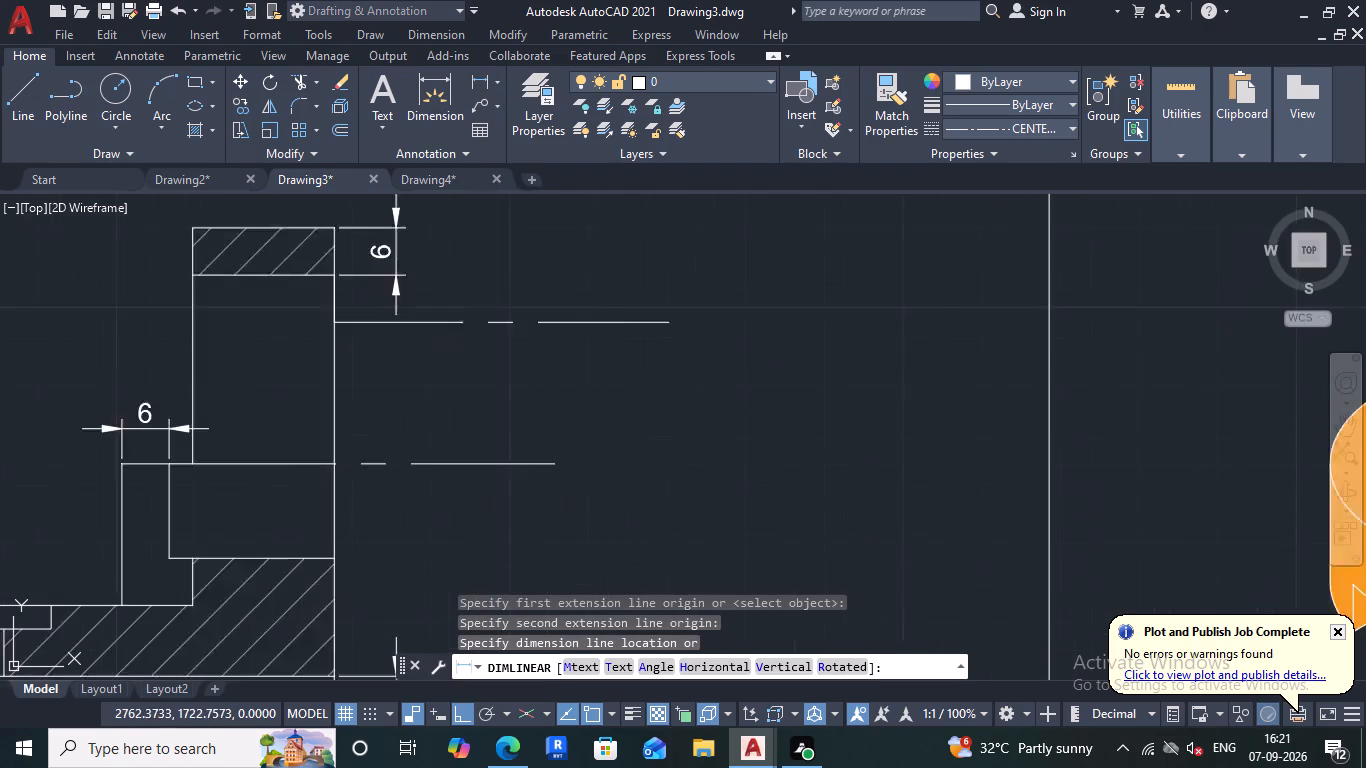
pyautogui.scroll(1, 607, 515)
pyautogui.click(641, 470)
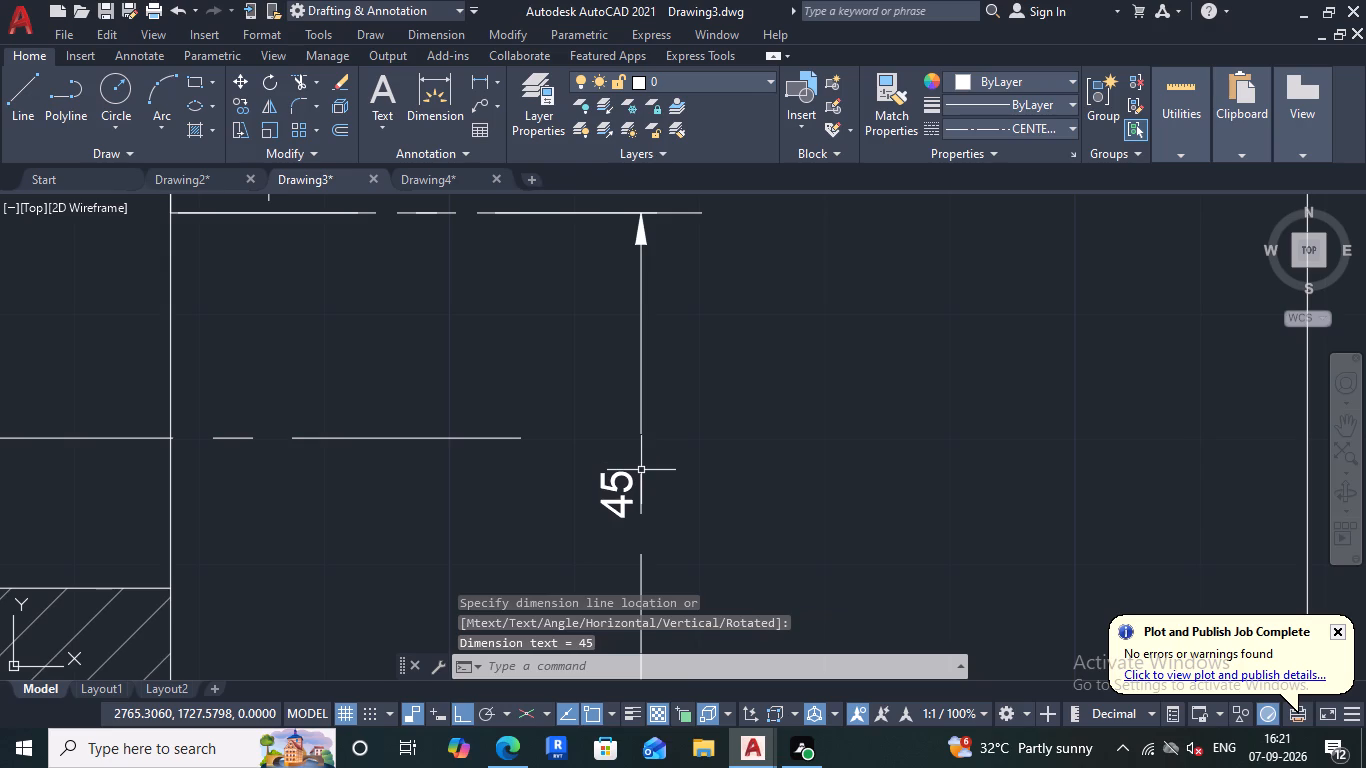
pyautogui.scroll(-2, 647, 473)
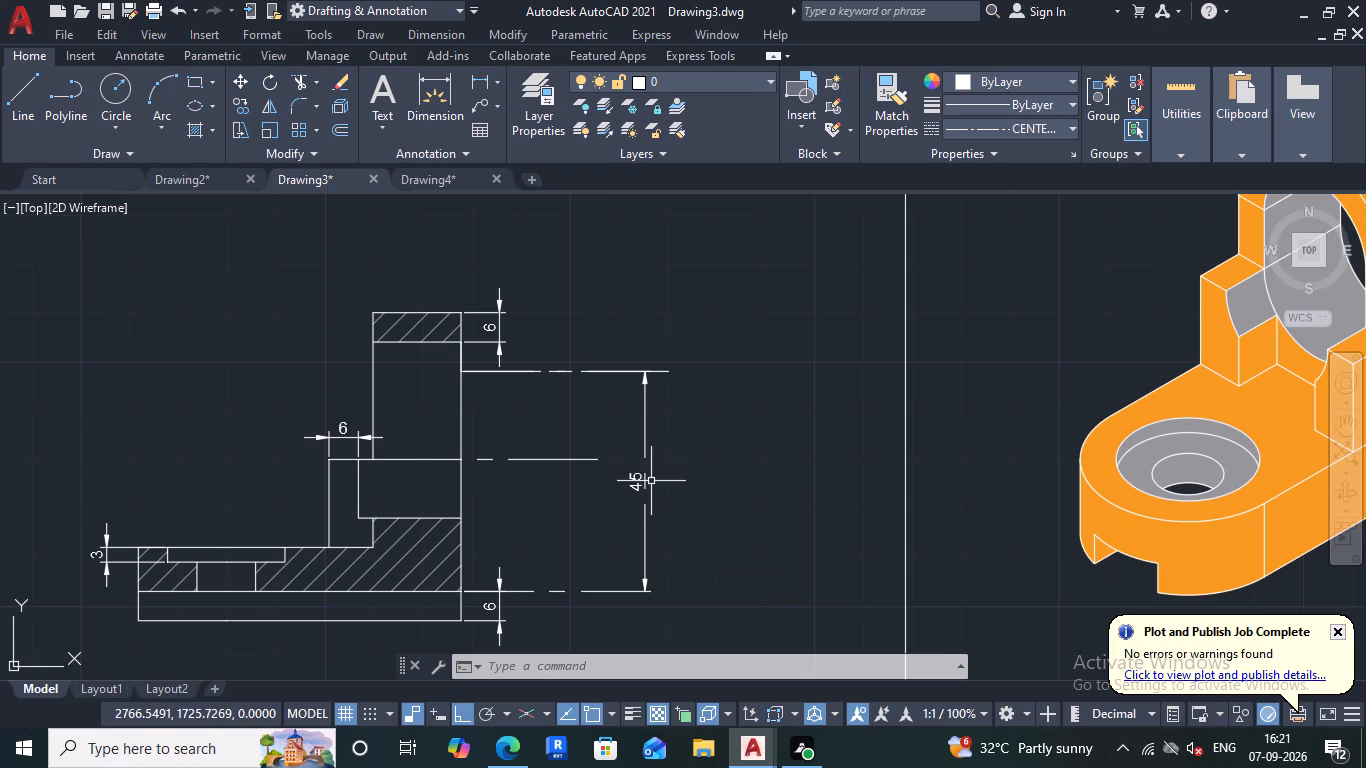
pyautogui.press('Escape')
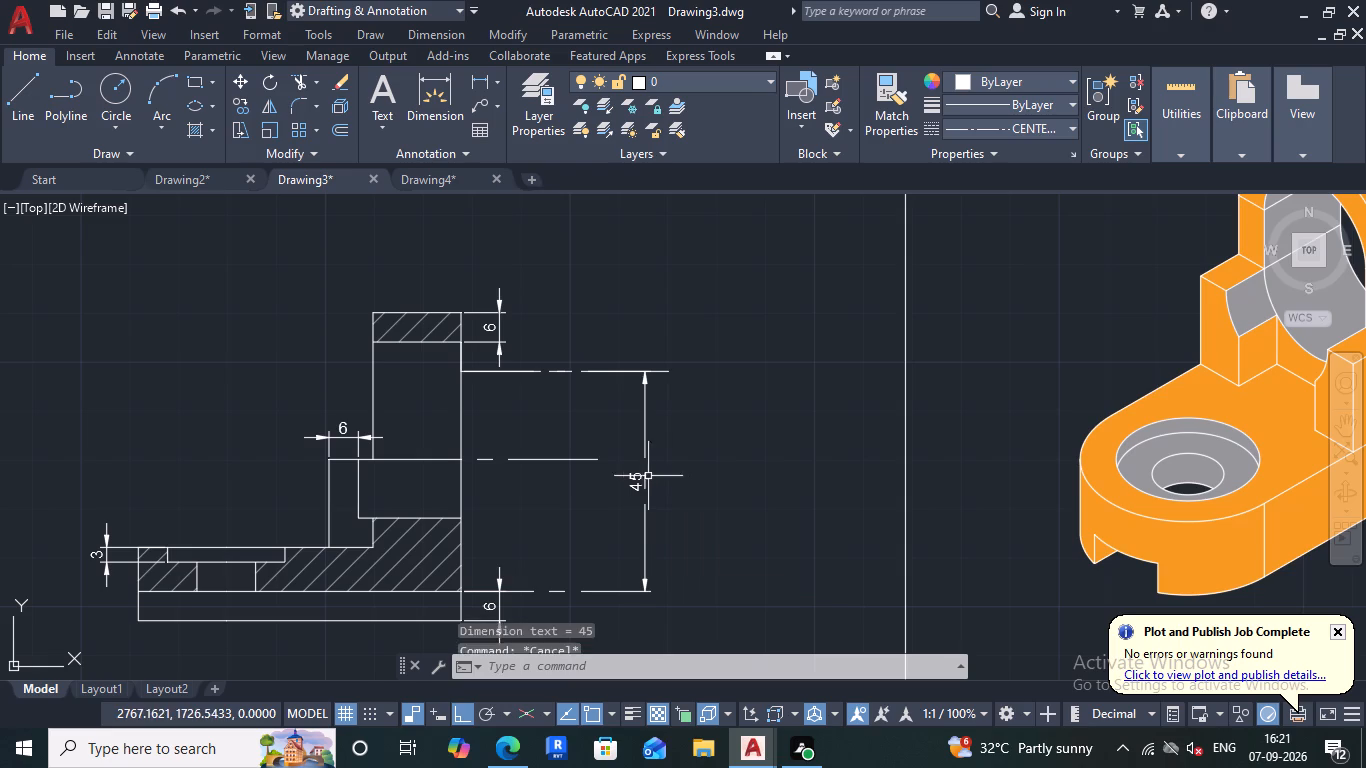
# Measure the vertical distance from the upper centre line to the upright's top-right corner, without placing a dimension.
pyautogui.press('space')
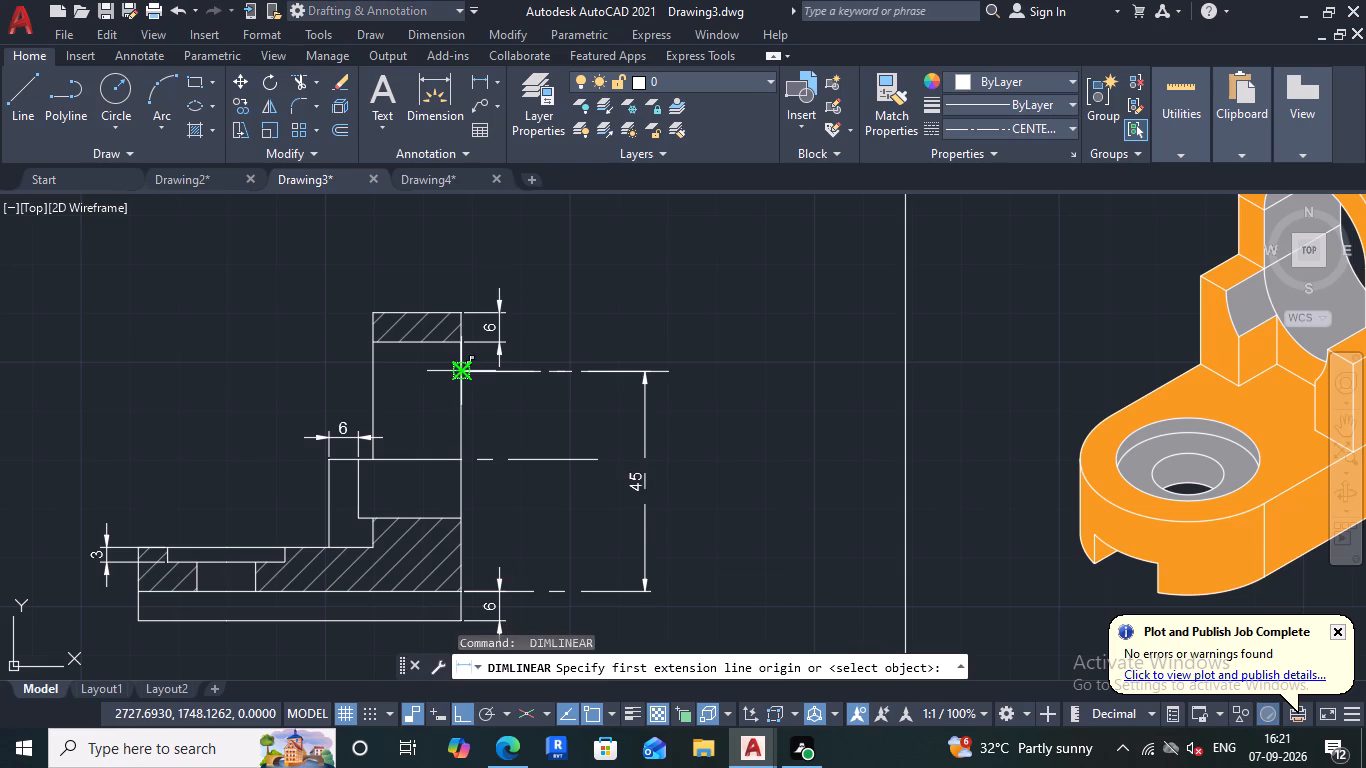
pyautogui.click(463, 373)
pyautogui.click(462, 316)
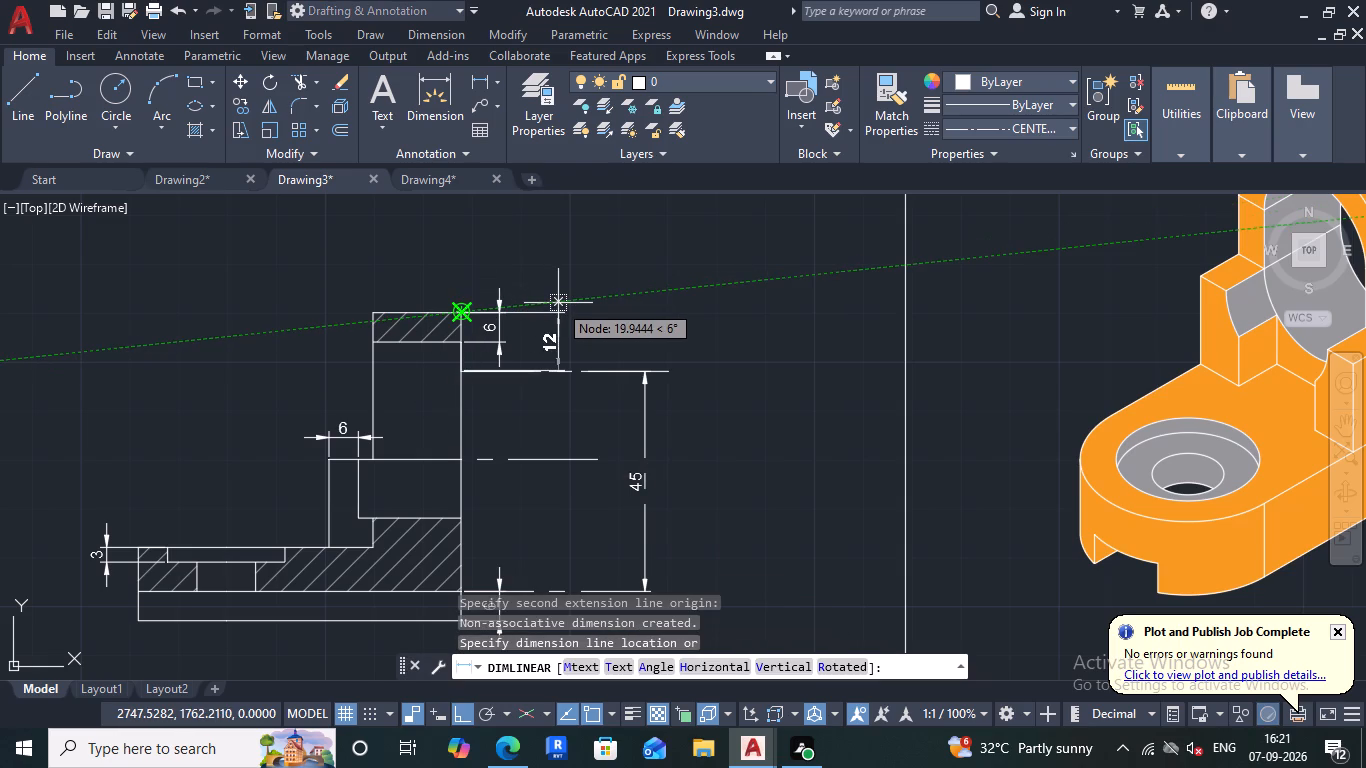
pyautogui.press('Escape')
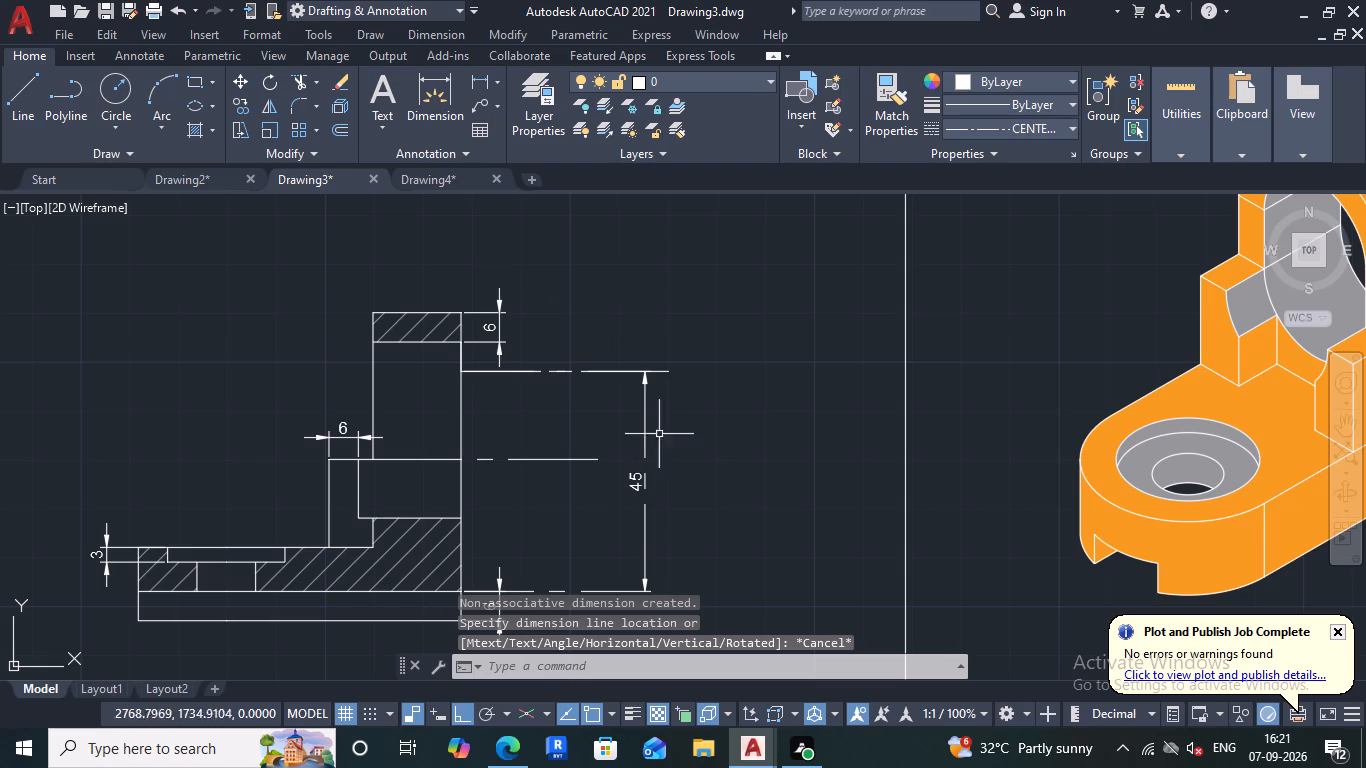
# Draw a horizontal line about 26 long outward from the upright's right edge, starting 18 below its top-right corner.
pyautogui.click(22, 108)
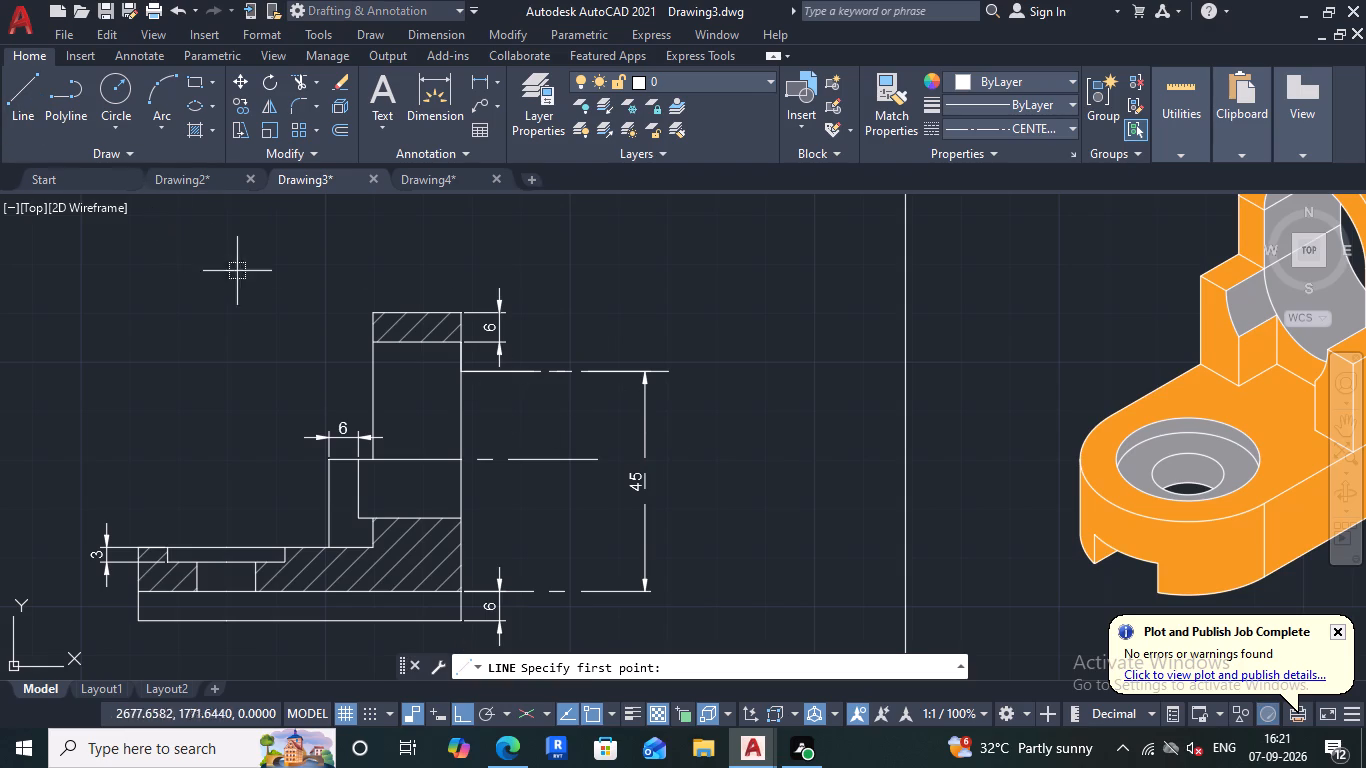
pyautogui.write('tk')
pyautogui.press('Return')
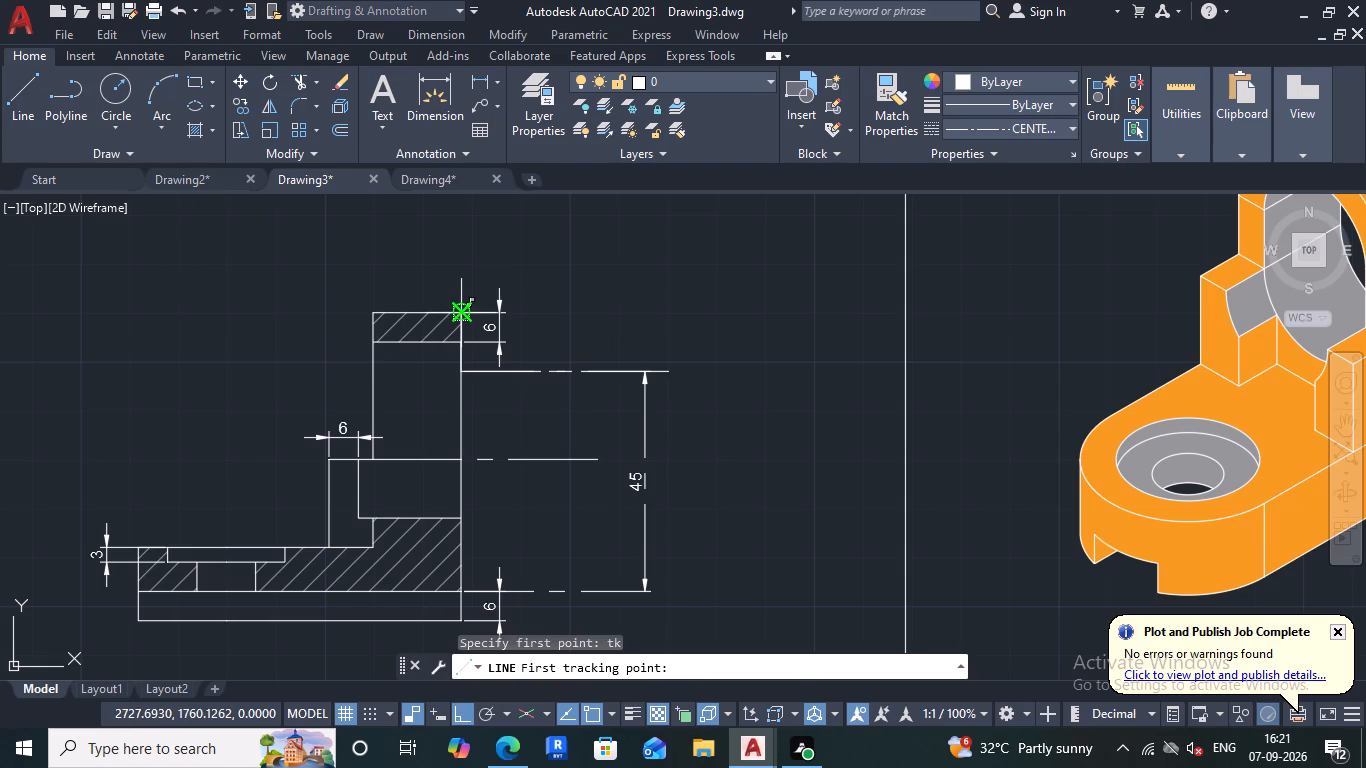
pyautogui.click(461, 319)
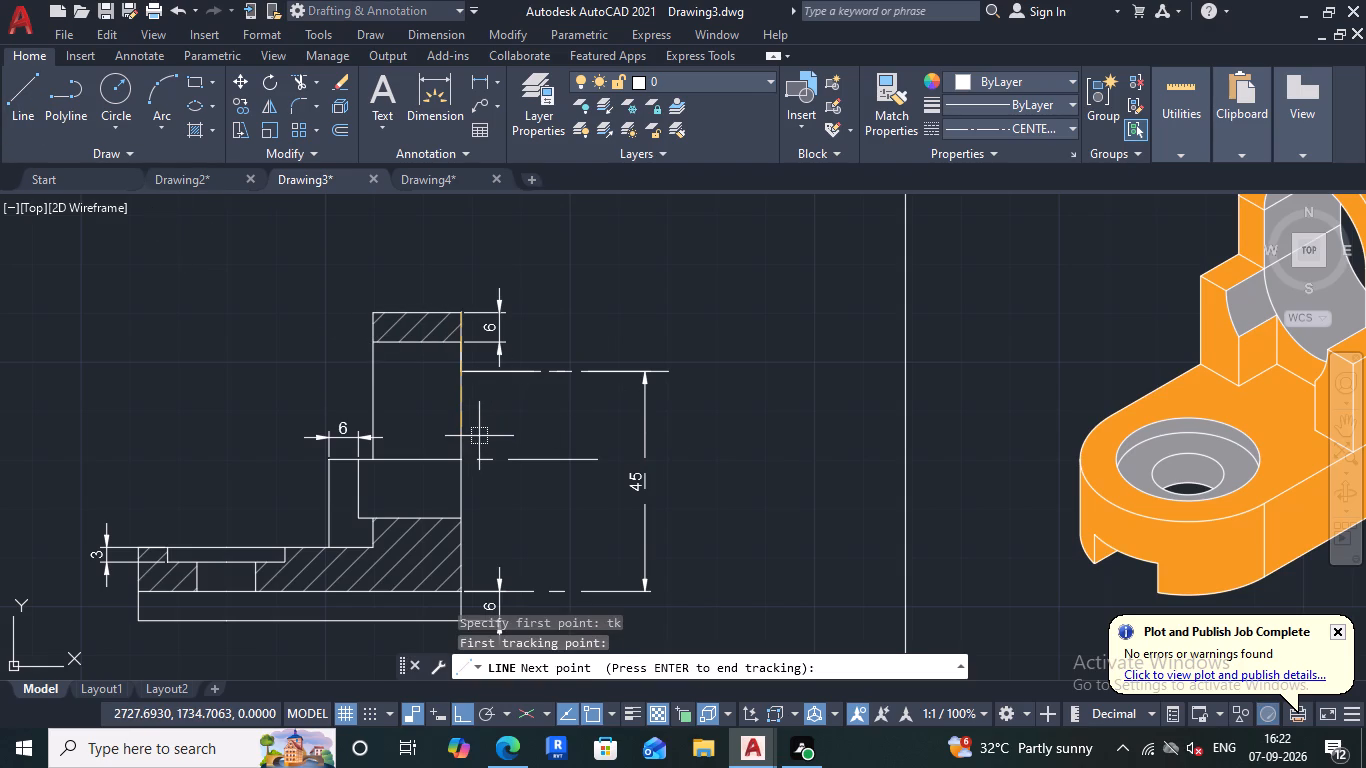
pyautogui.write('18')
pyautogui.press('BackSpace')
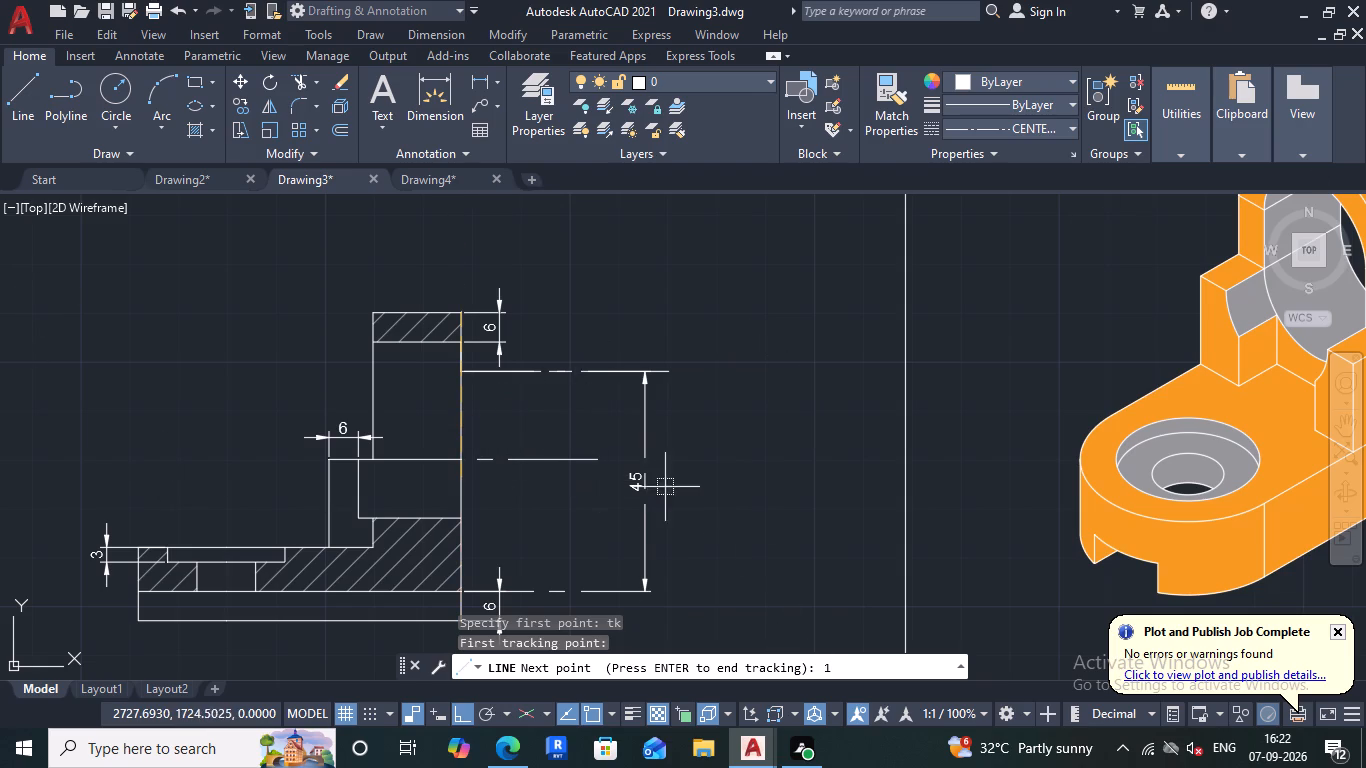
pyautogui.press('8')
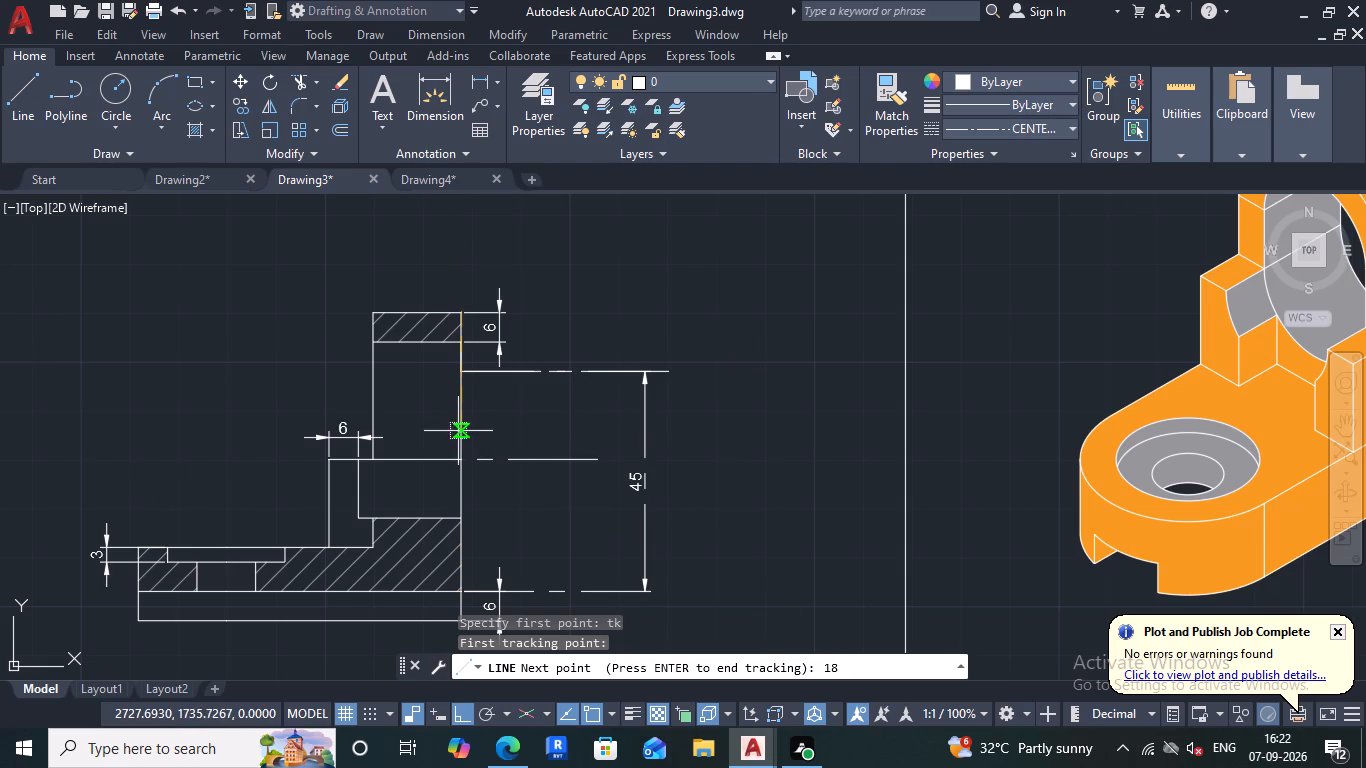
pyautogui.press('Return')
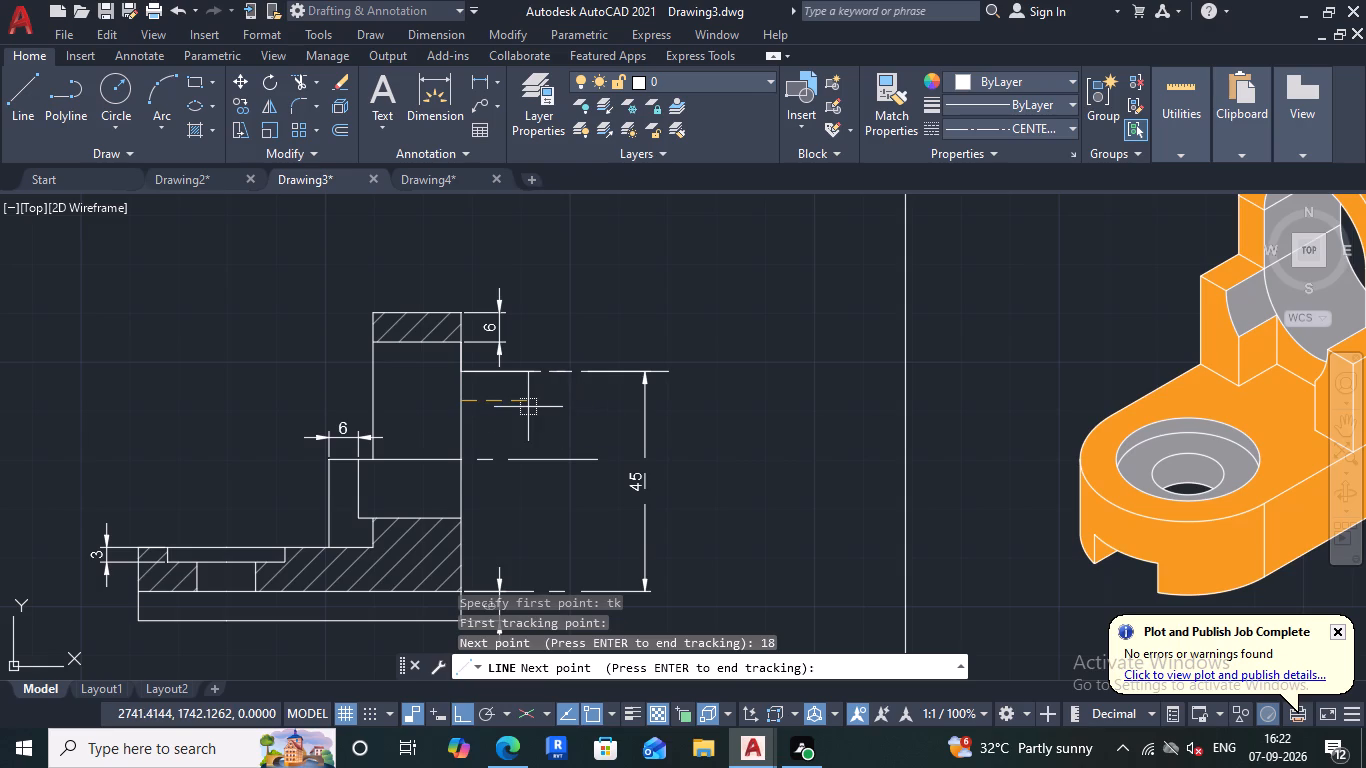
pyautogui.press('Return')
pyautogui.click(586, 405)
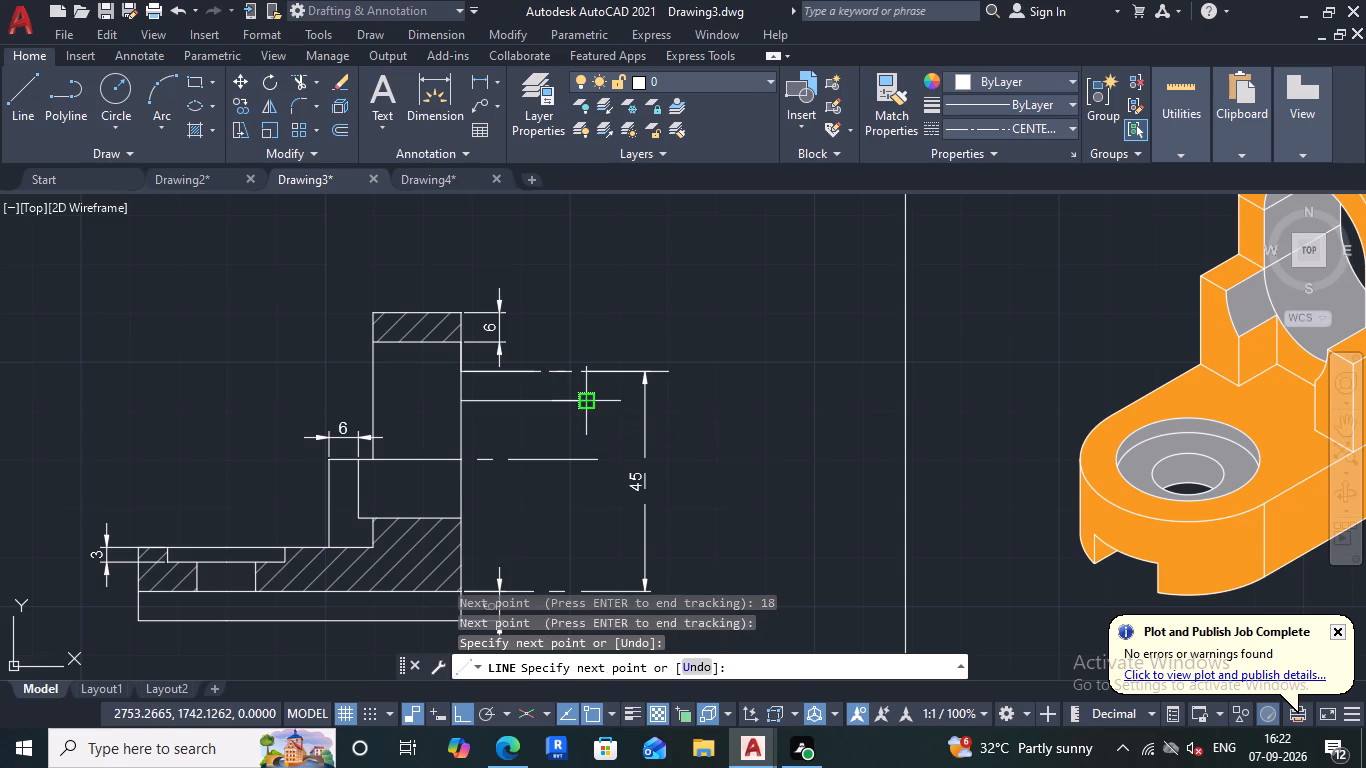
pyautogui.press('Escape')
# Delete the uppermost centre line beside the upright together with the 45 dimension attached to it.
pyautogui.moveTo(671, 443); pyautogui.dragTo(668, 418)
pyautogui.click(622, 337)
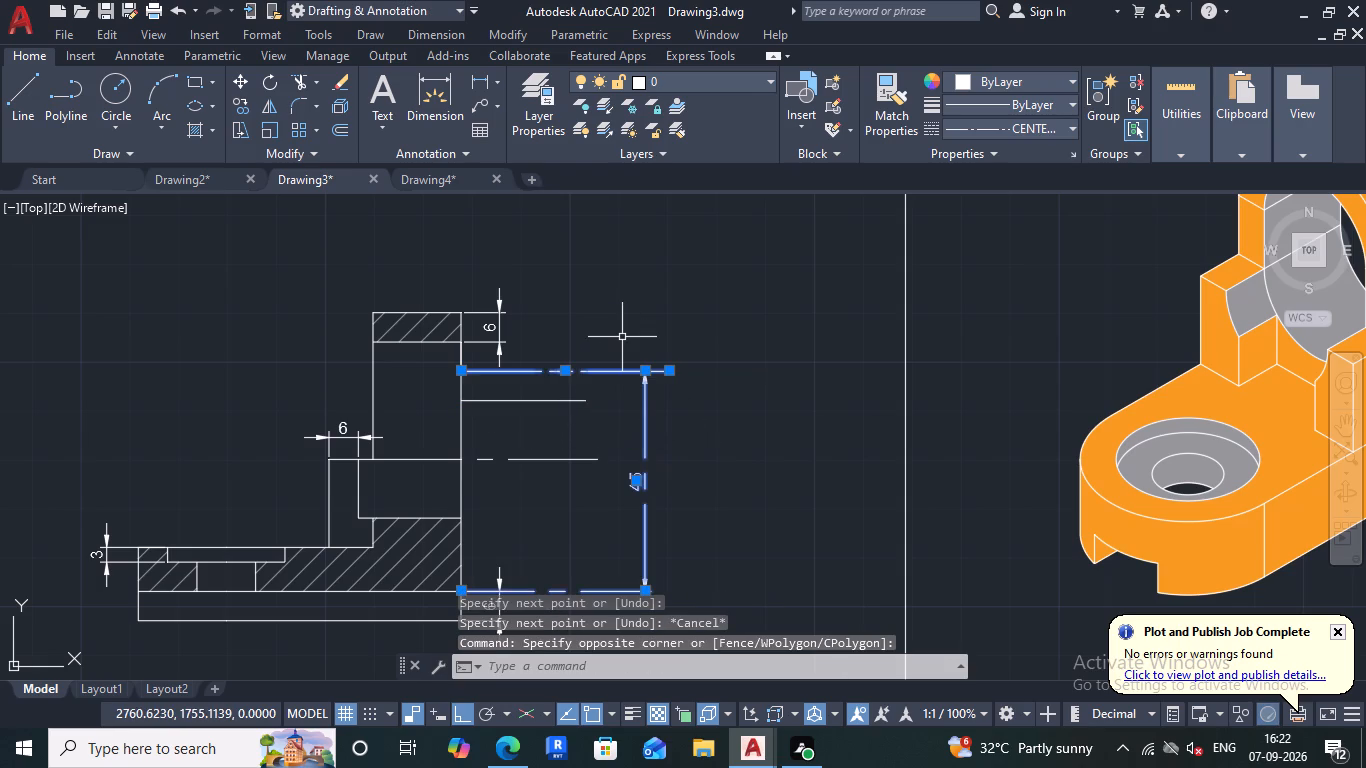
pyautogui.press('Delete')
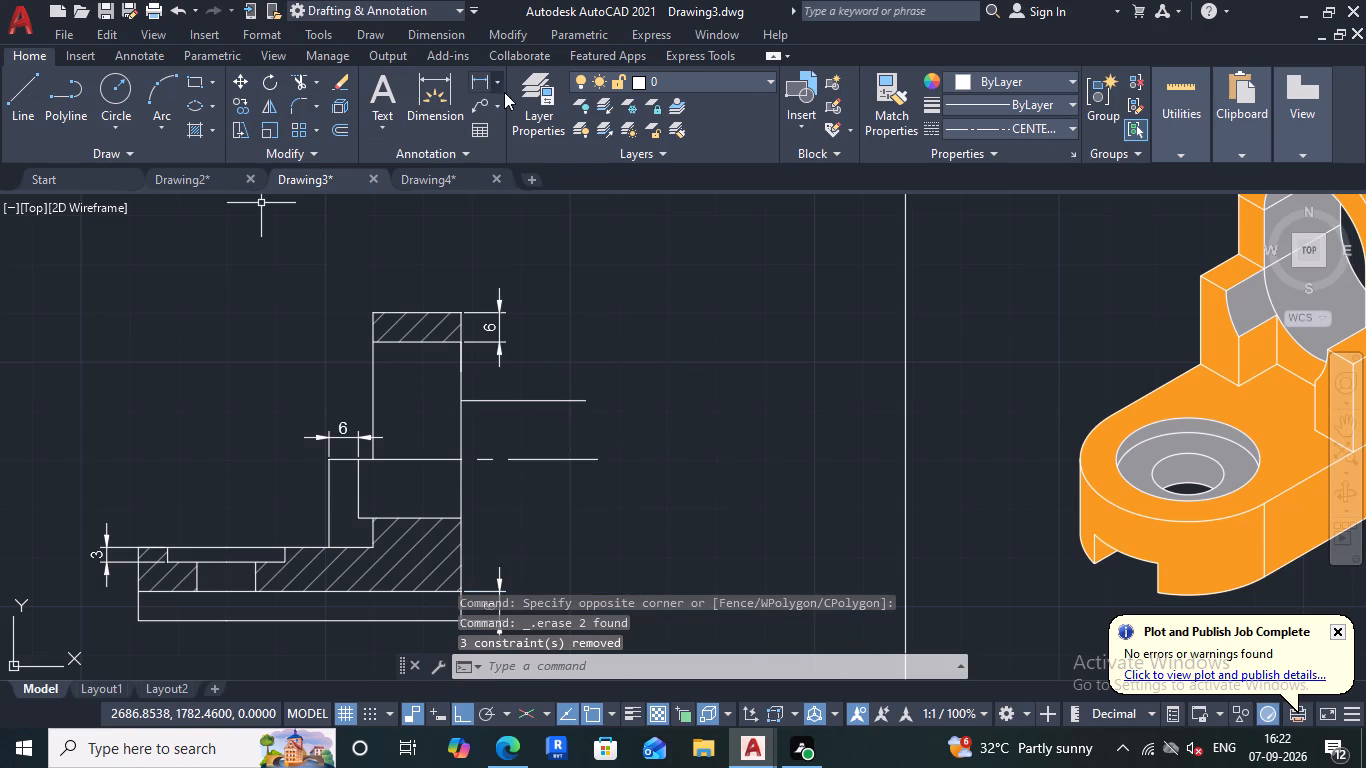
# Draw a horizontal centre line about 39 long leftward through the upright from the new line's start on the right edge.
pyautogui.click(20, 117)
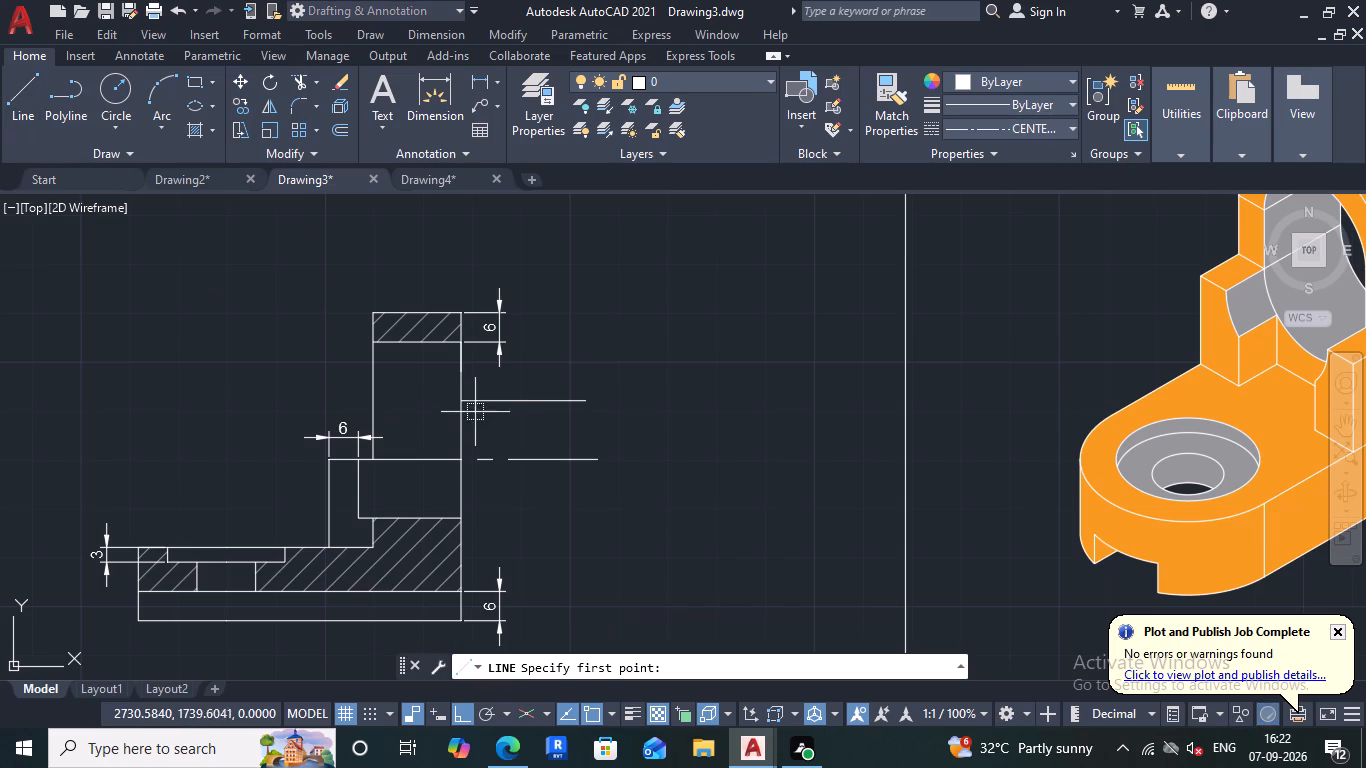
pyautogui.click(458, 403)
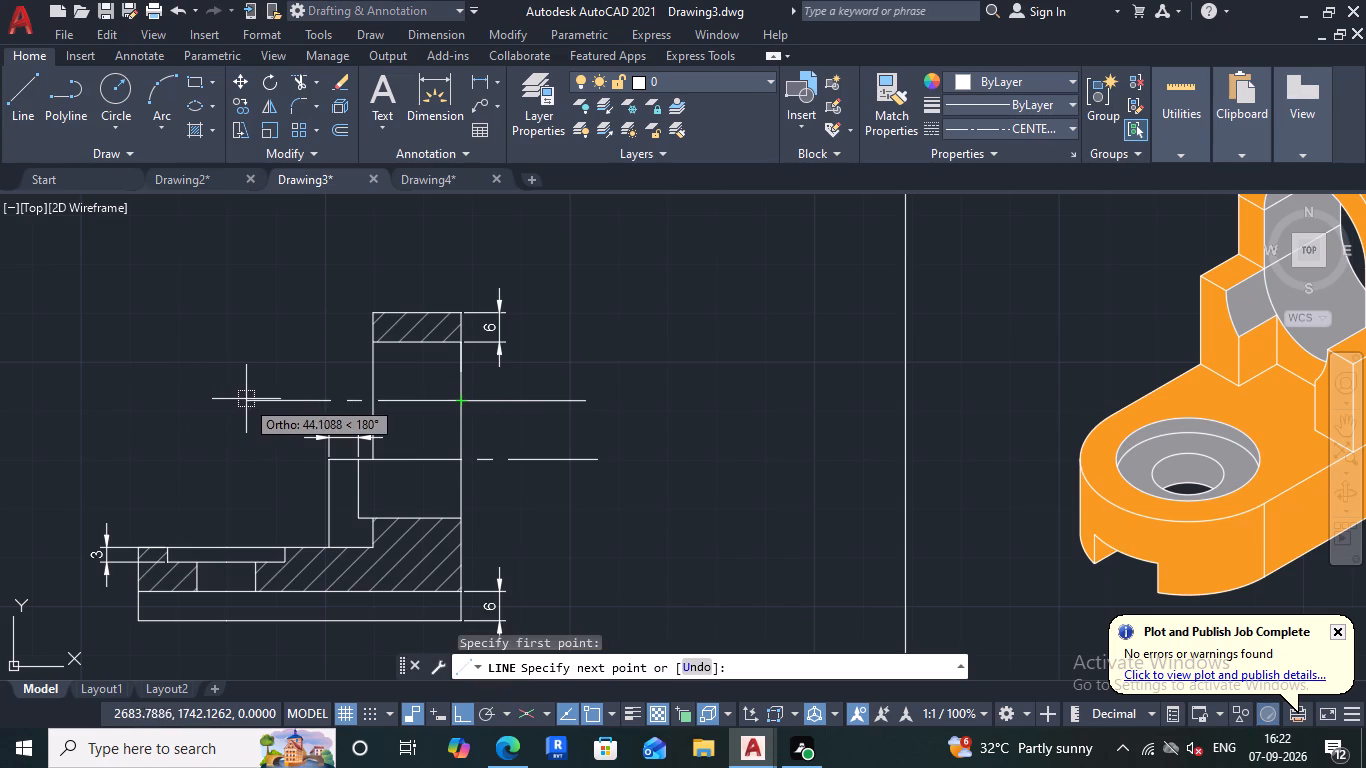
pyautogui.click(271, 397)
pyautogui.press('Escape')
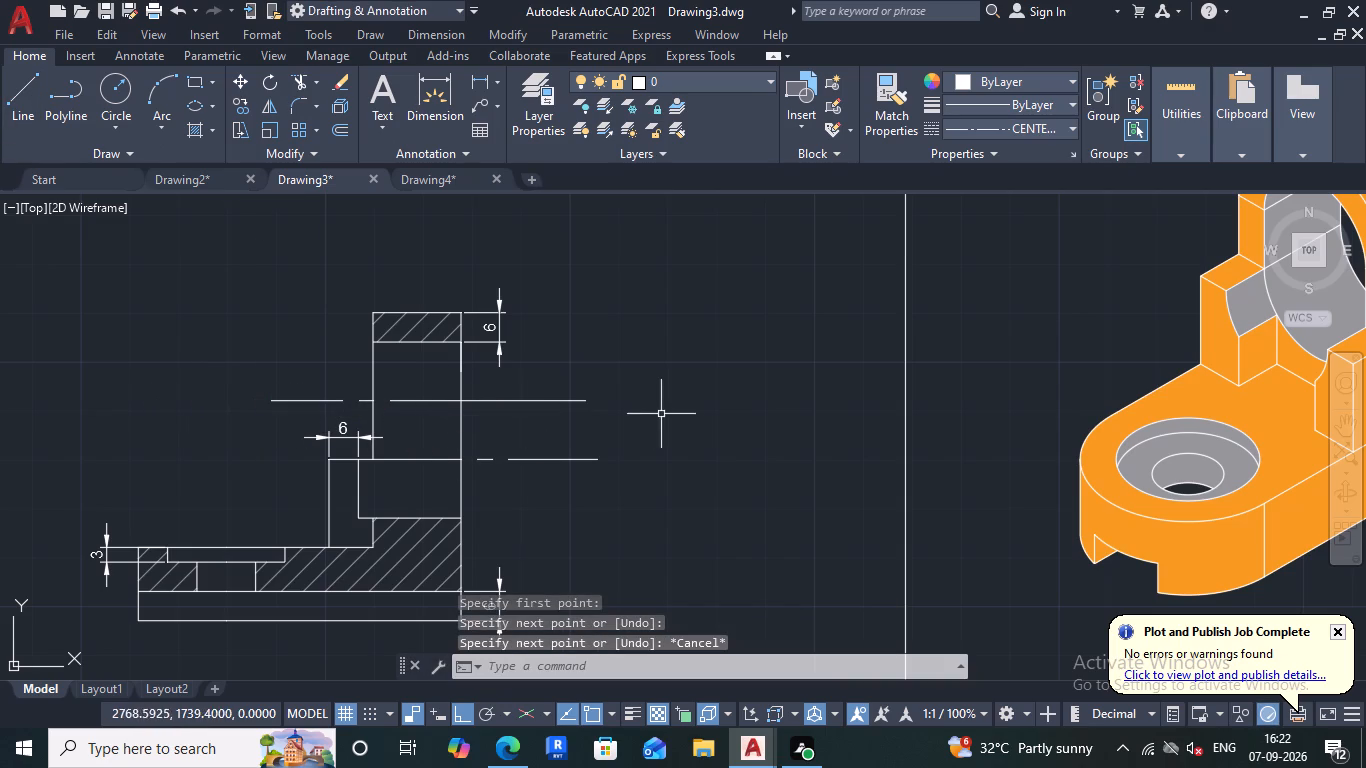
# Set the linetype scale of the centre line crossing the upright to 0.5.
pyautogui.moveTo(297, 411); pyautogui.dragTo(295, 394)
pyautogui.click(201, 335)
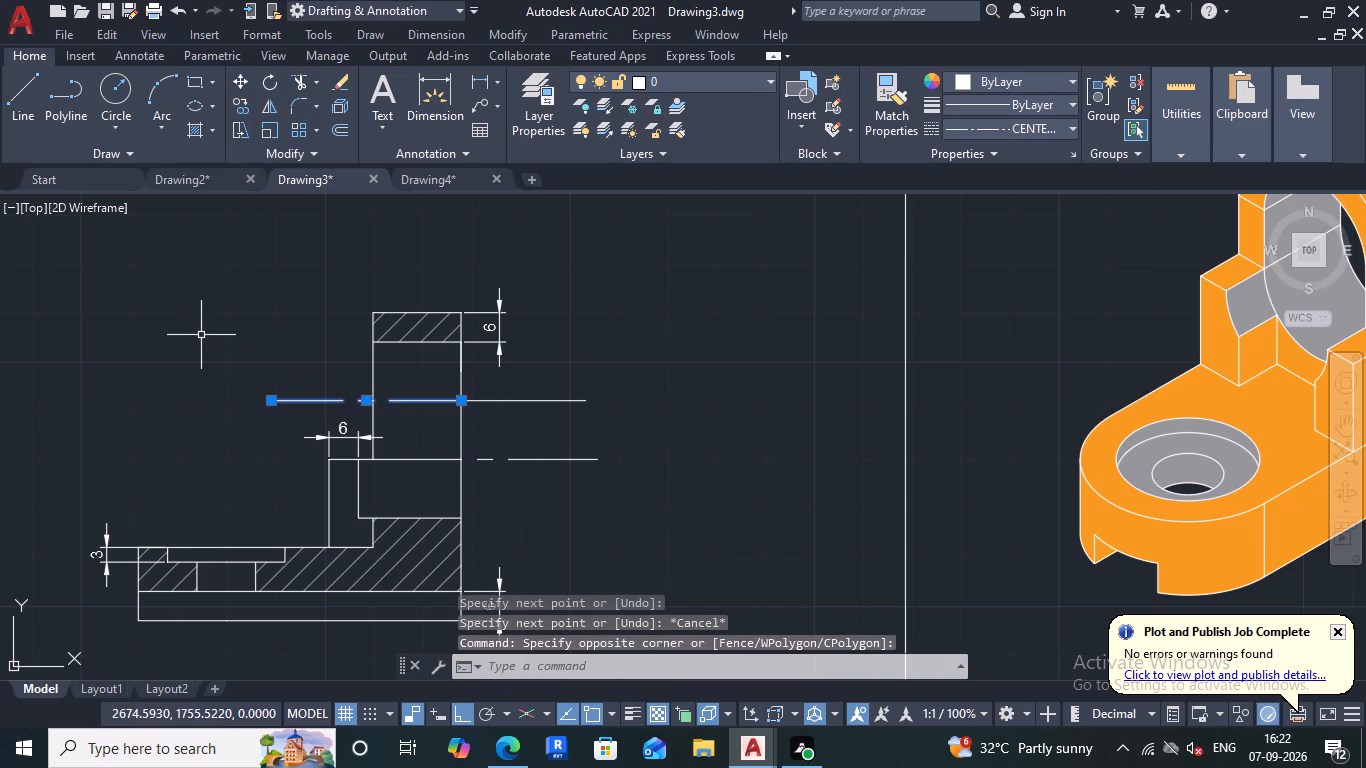
pyautogui.hotkey('ctrl', '1')
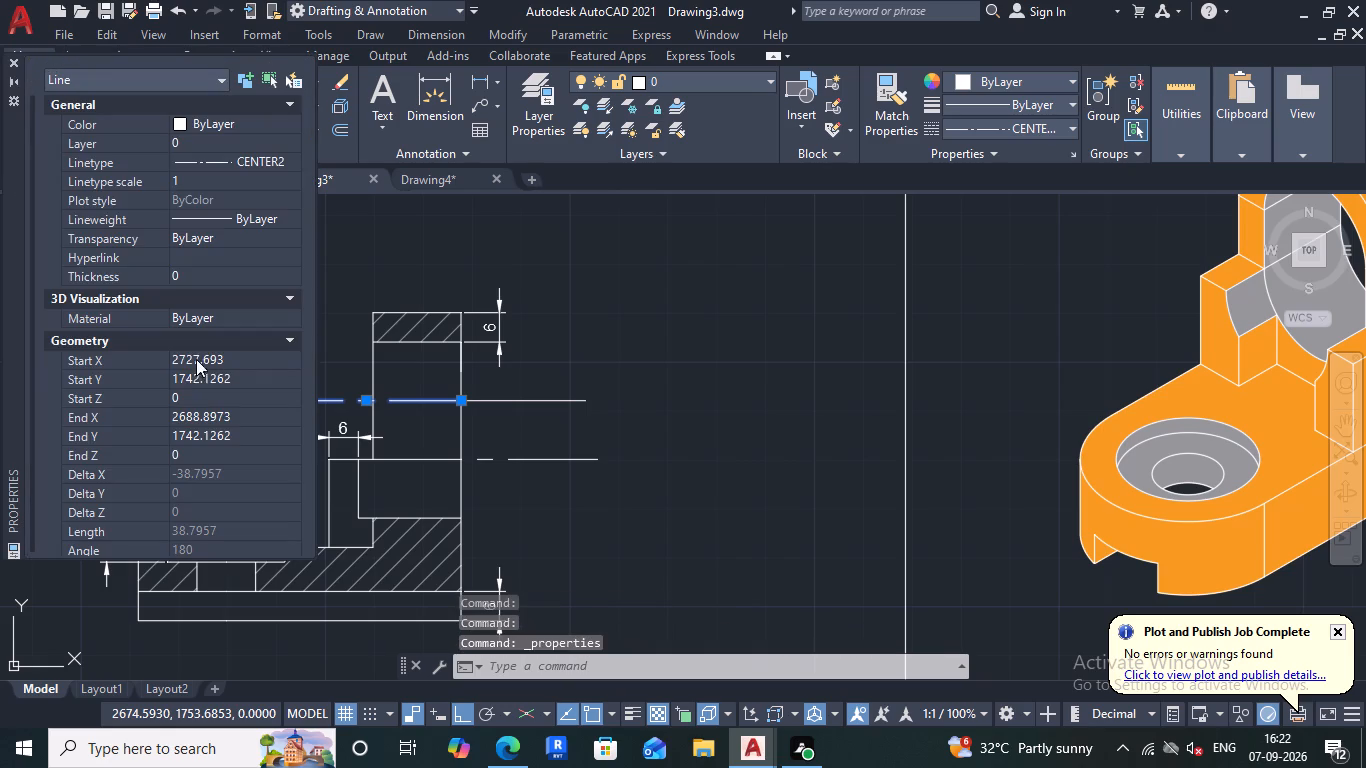
pyautogui.click(217, 181)
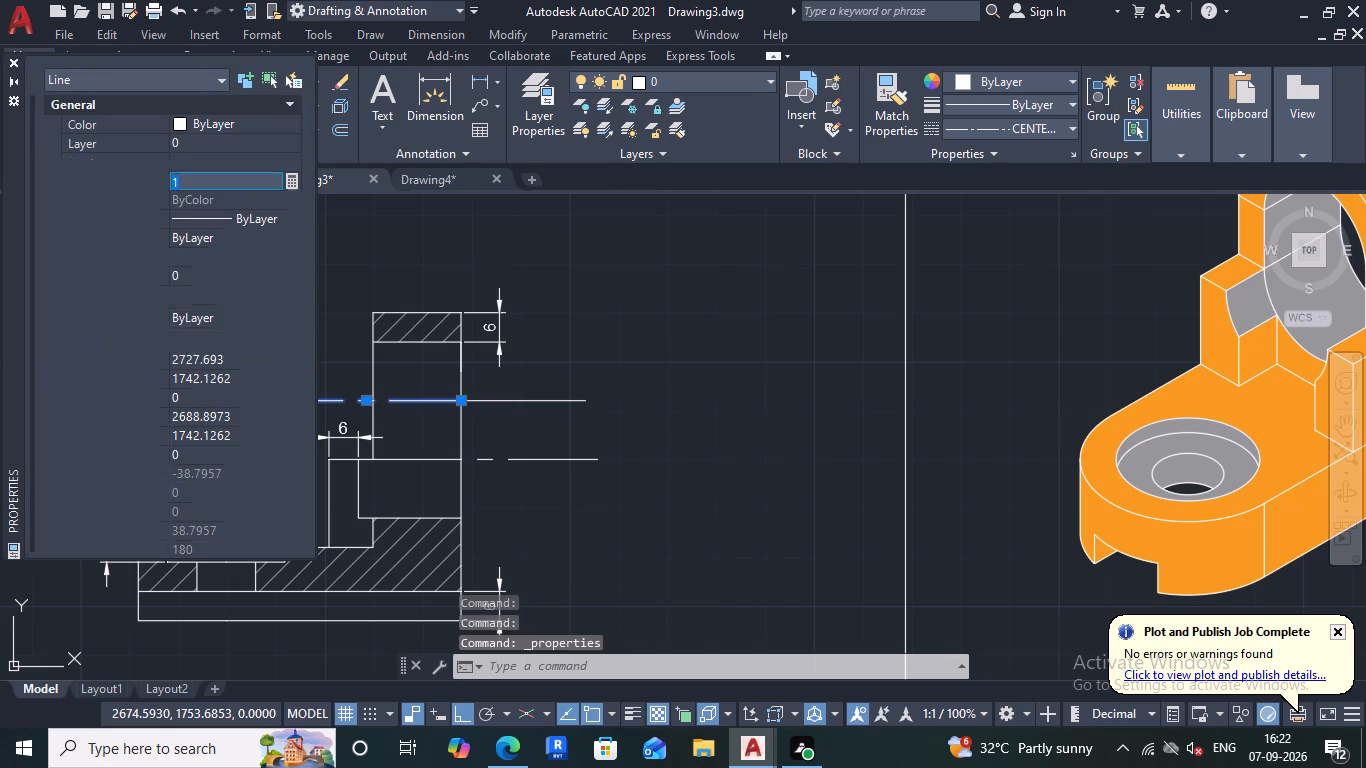
pyautogui.write('0.5')
pyautogui.press('Return')
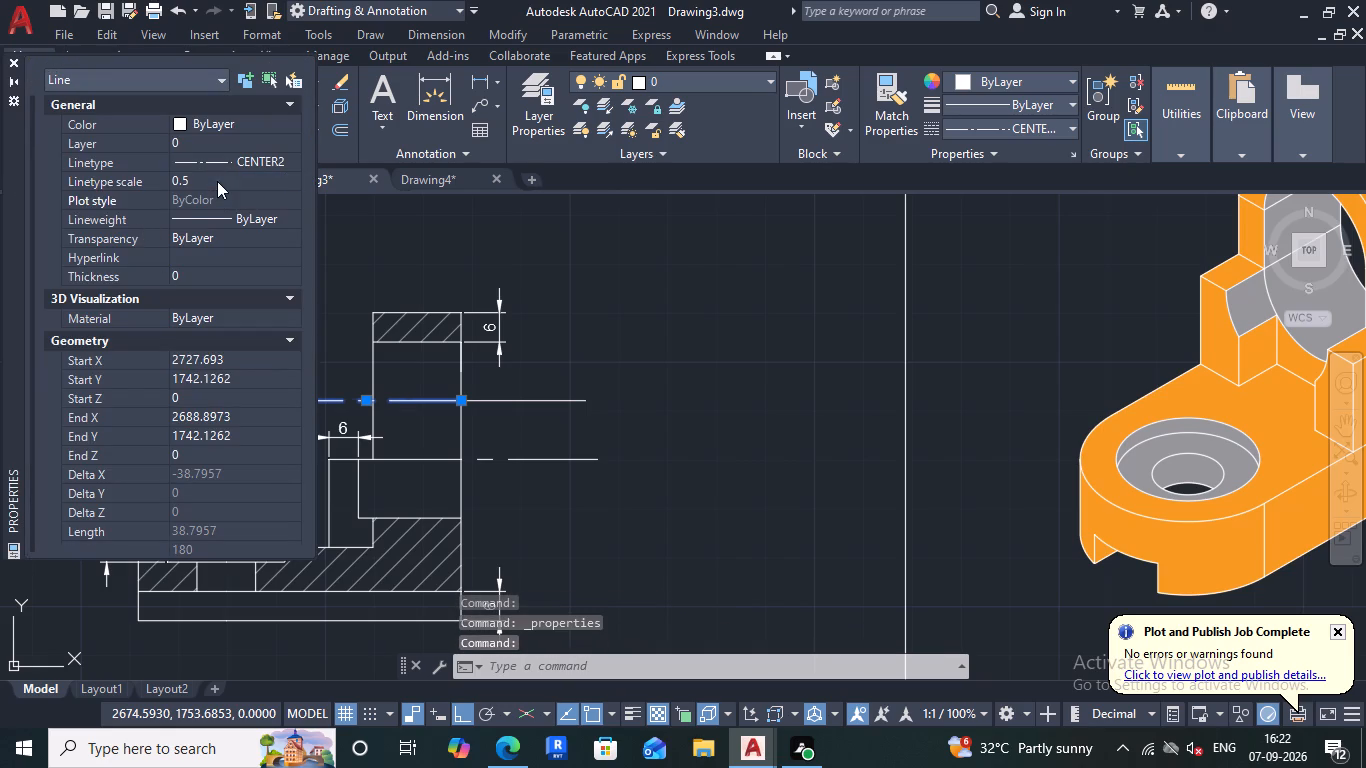
pyautogui.press('Escape')
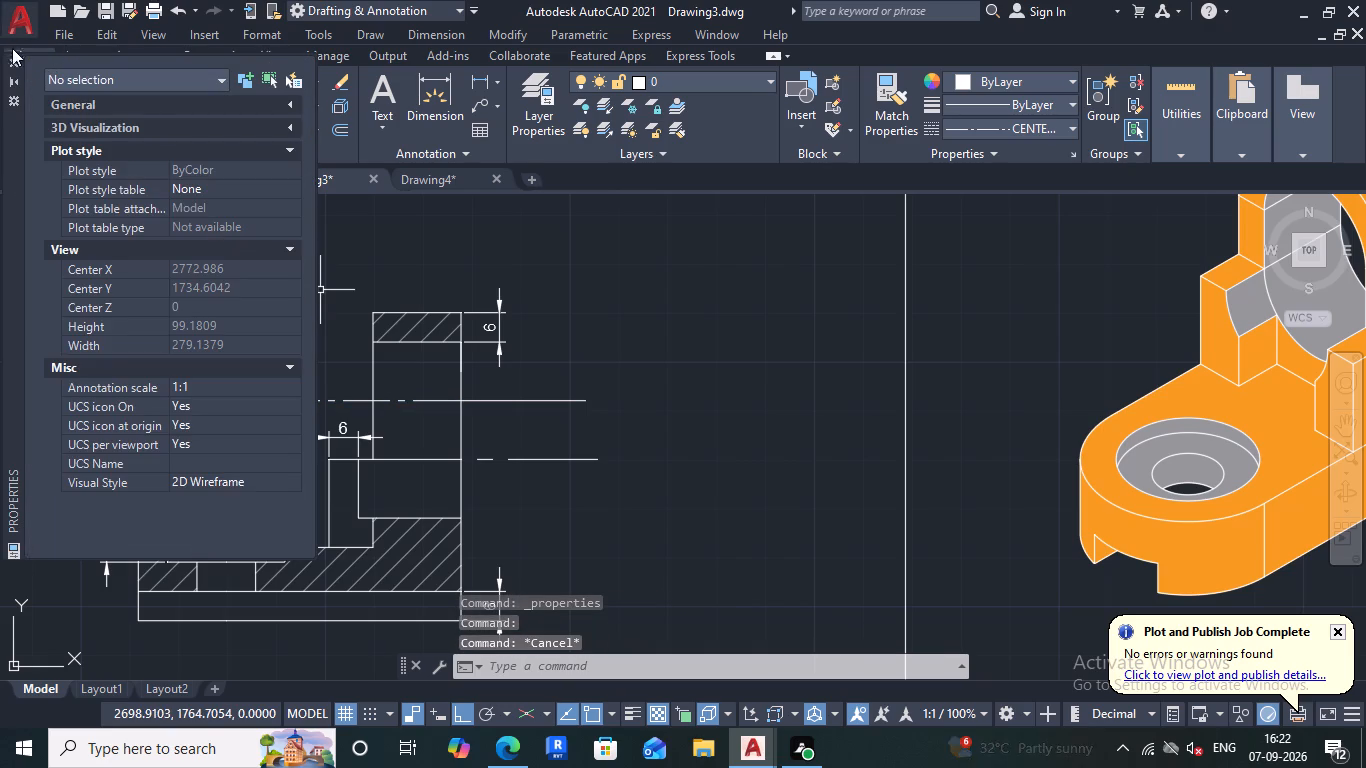
pyautogui.click(13, 59)
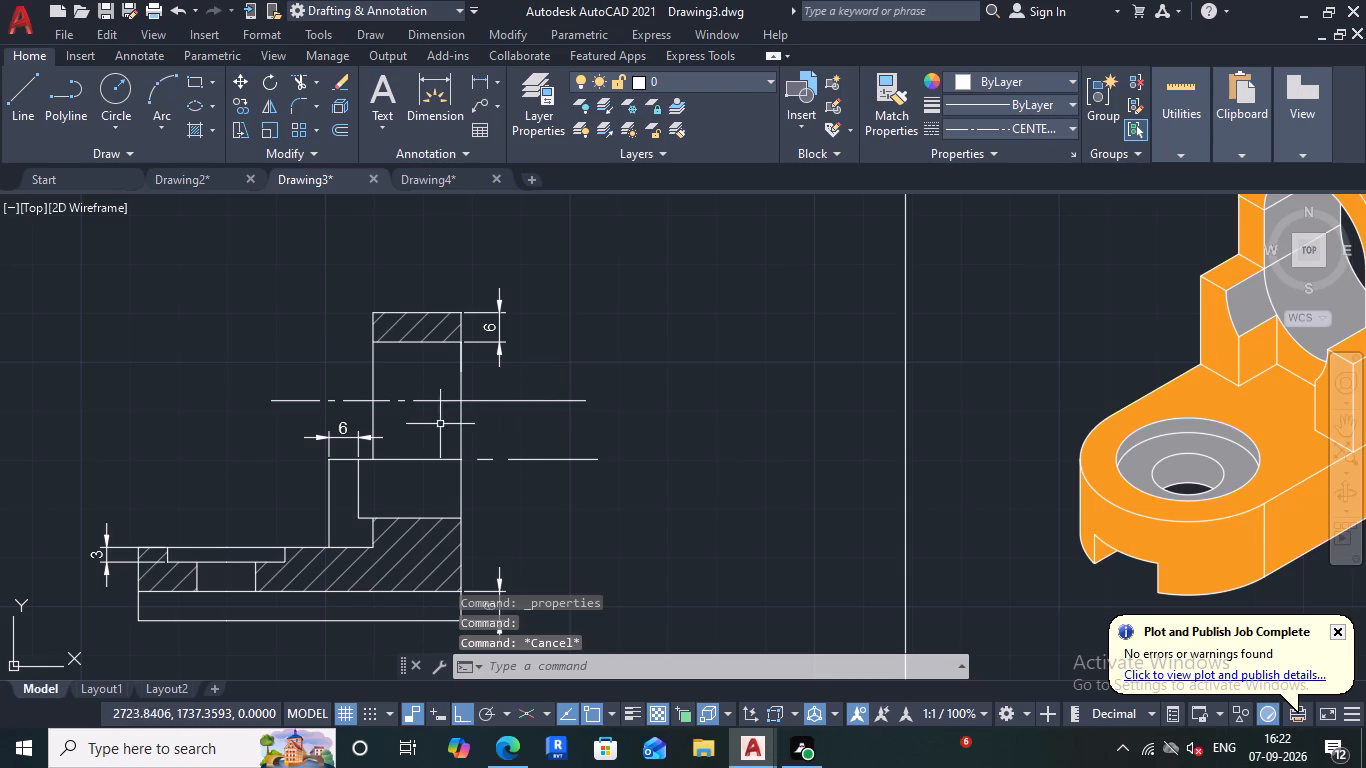
# Match the properties of the centre line crossing the upright onto its segment extending beyond the right edge.
pyautogui.click(892, 96)
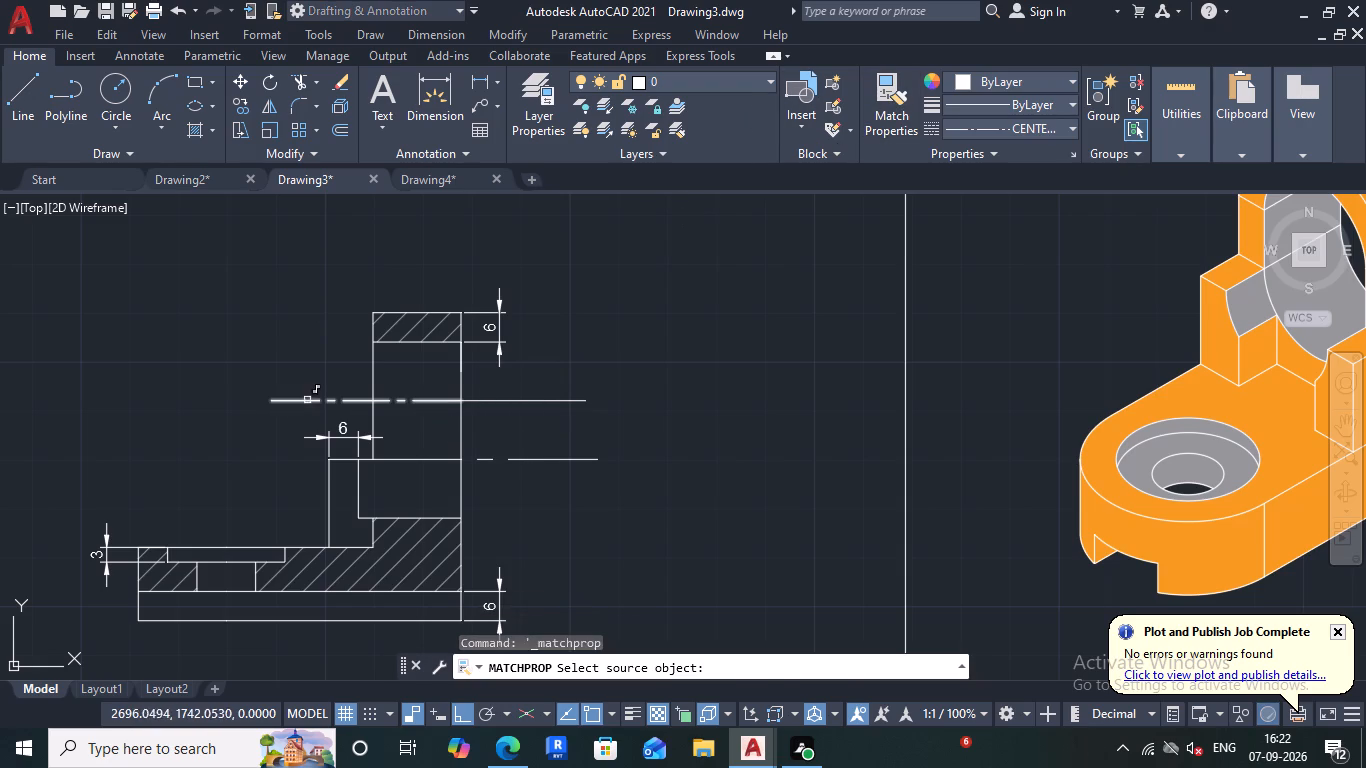
pyautogui.click(307, 400)
pyautogui.click(519, 400)
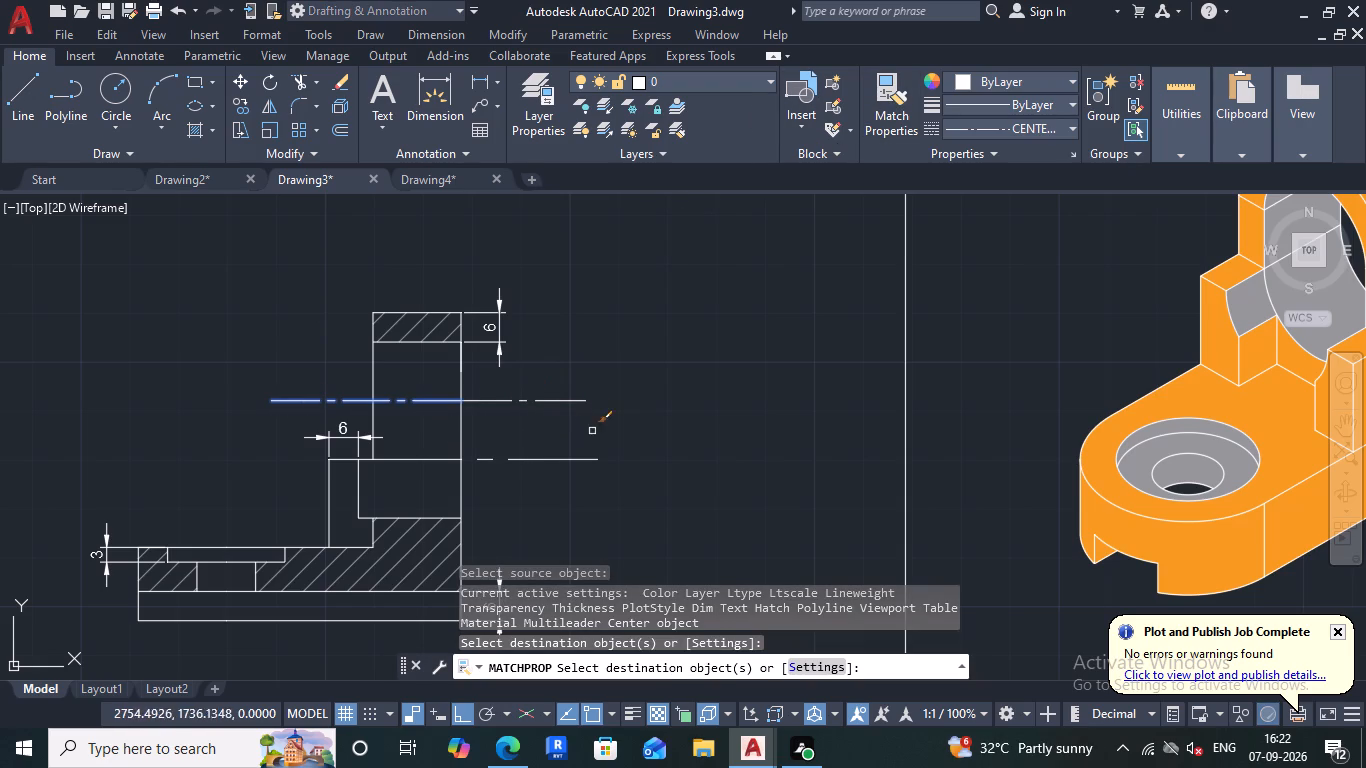
pyautogui.press('Escape')
# Delete the lower centre line at the level of the step's top edge.
pyautogui.click(567, 461)
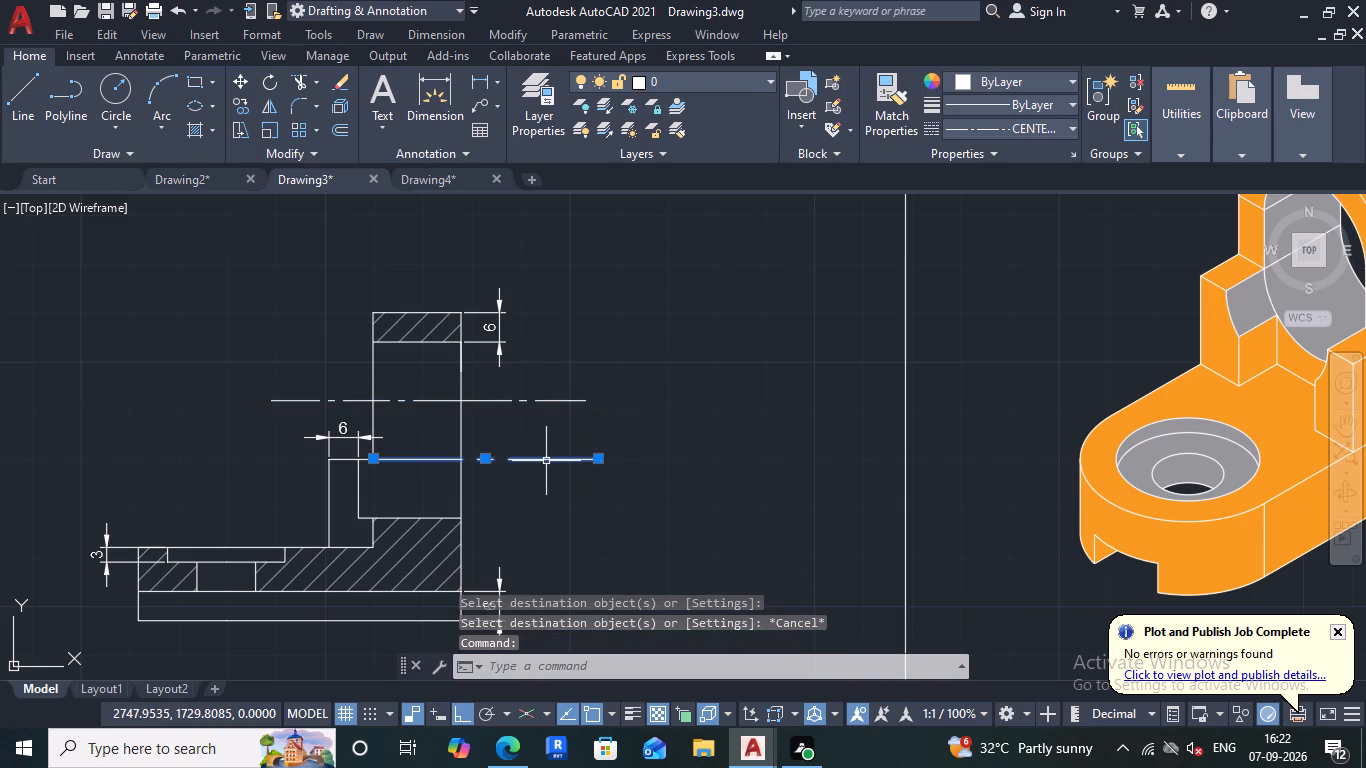
pyautogui.press('Delete')
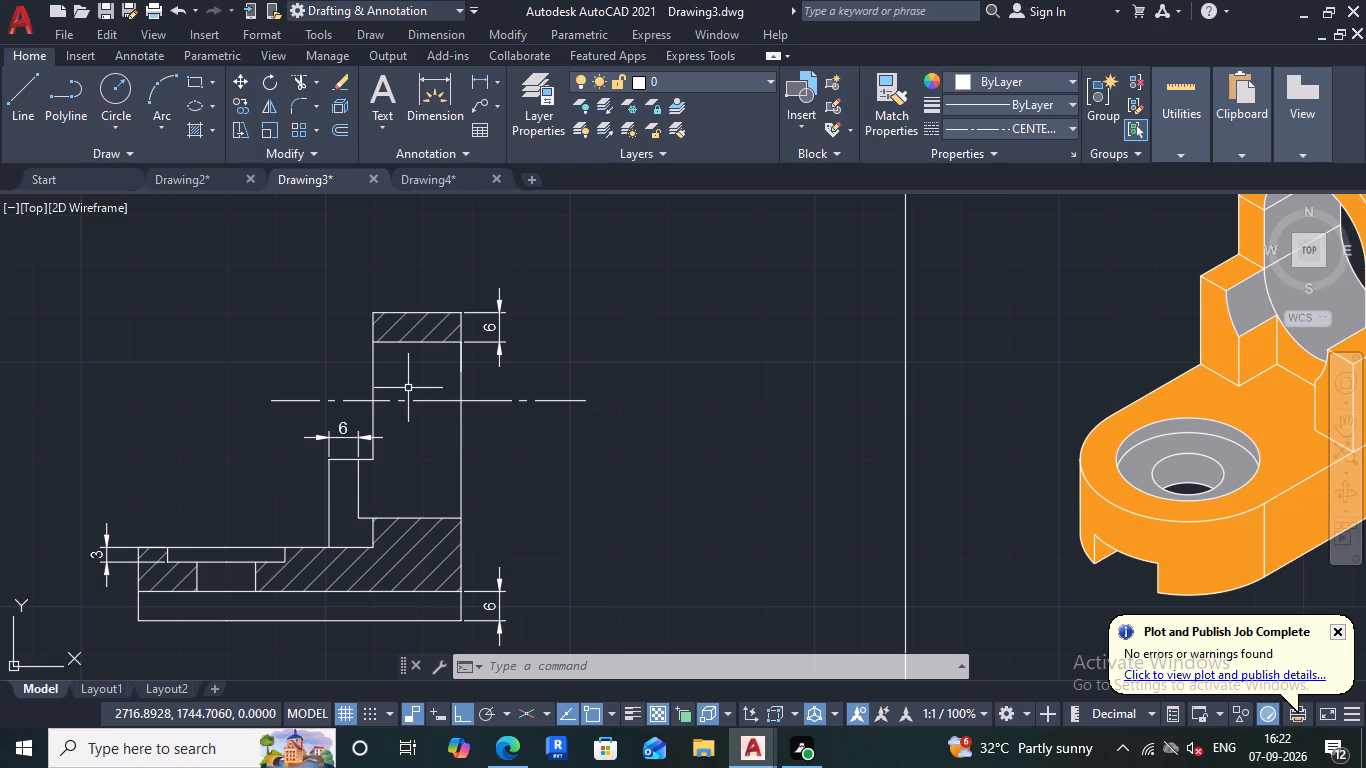
# Add a vertical linear dimension from the centre line to the step's top corner, placed just outside the upright's right edge.
pyautogui.scroll(-1, 403, 505)
pyautogui.scroll(1, 419, 472)
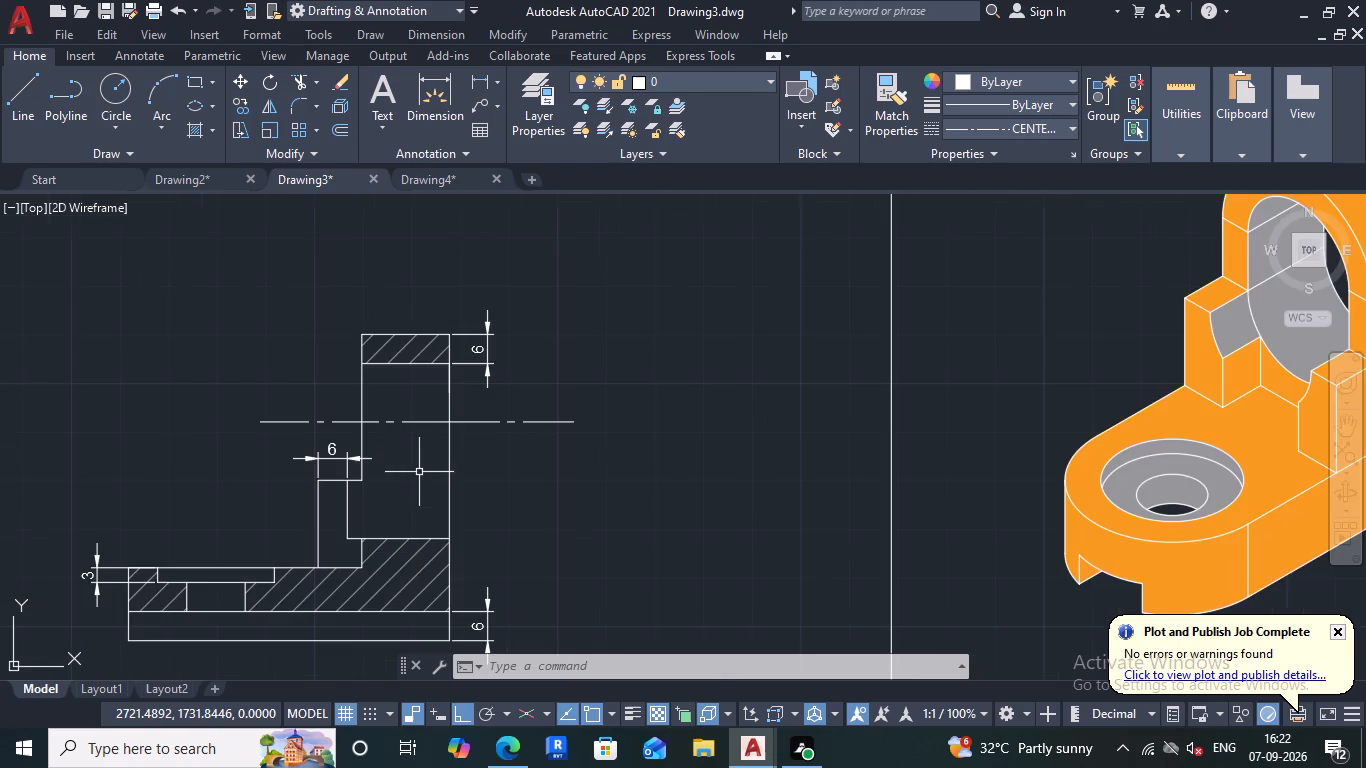
pyautogui.click(478, 84)
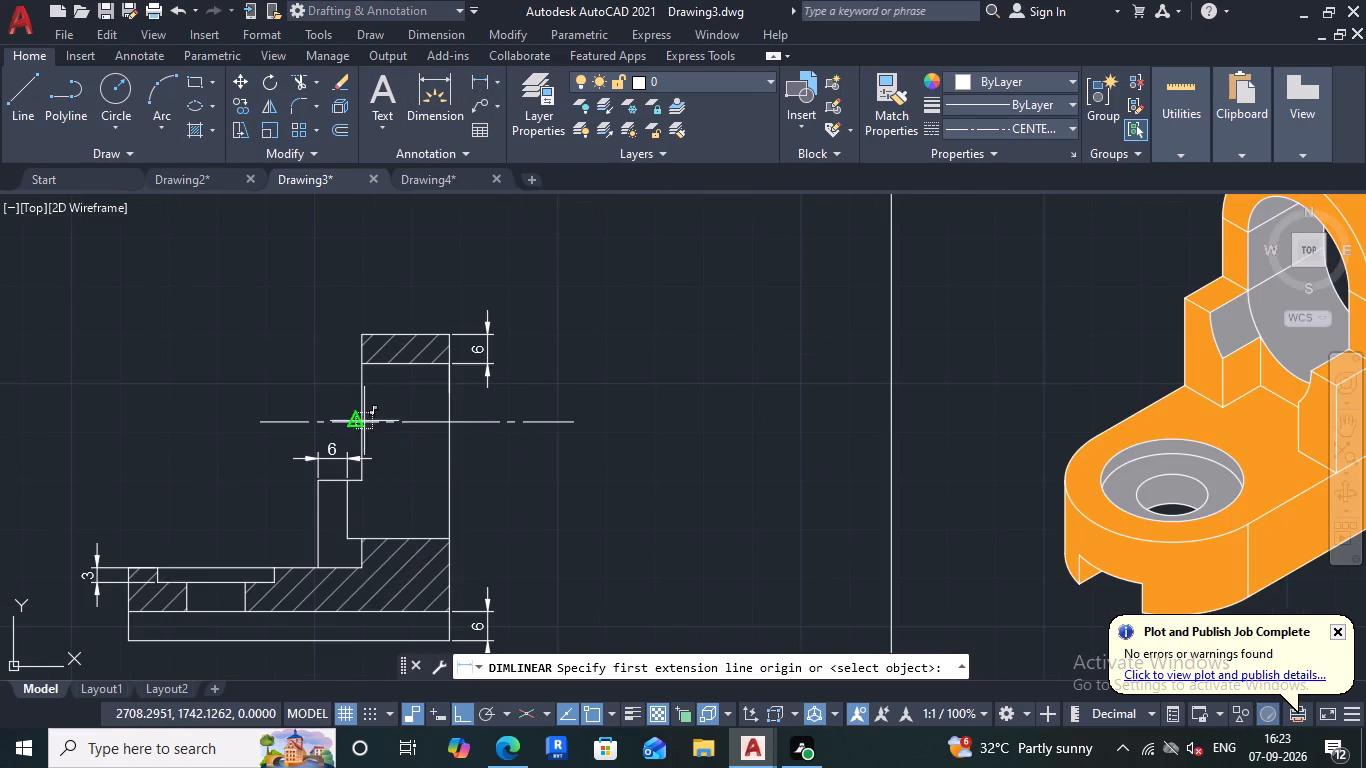
pyautogui.click(451, 423)
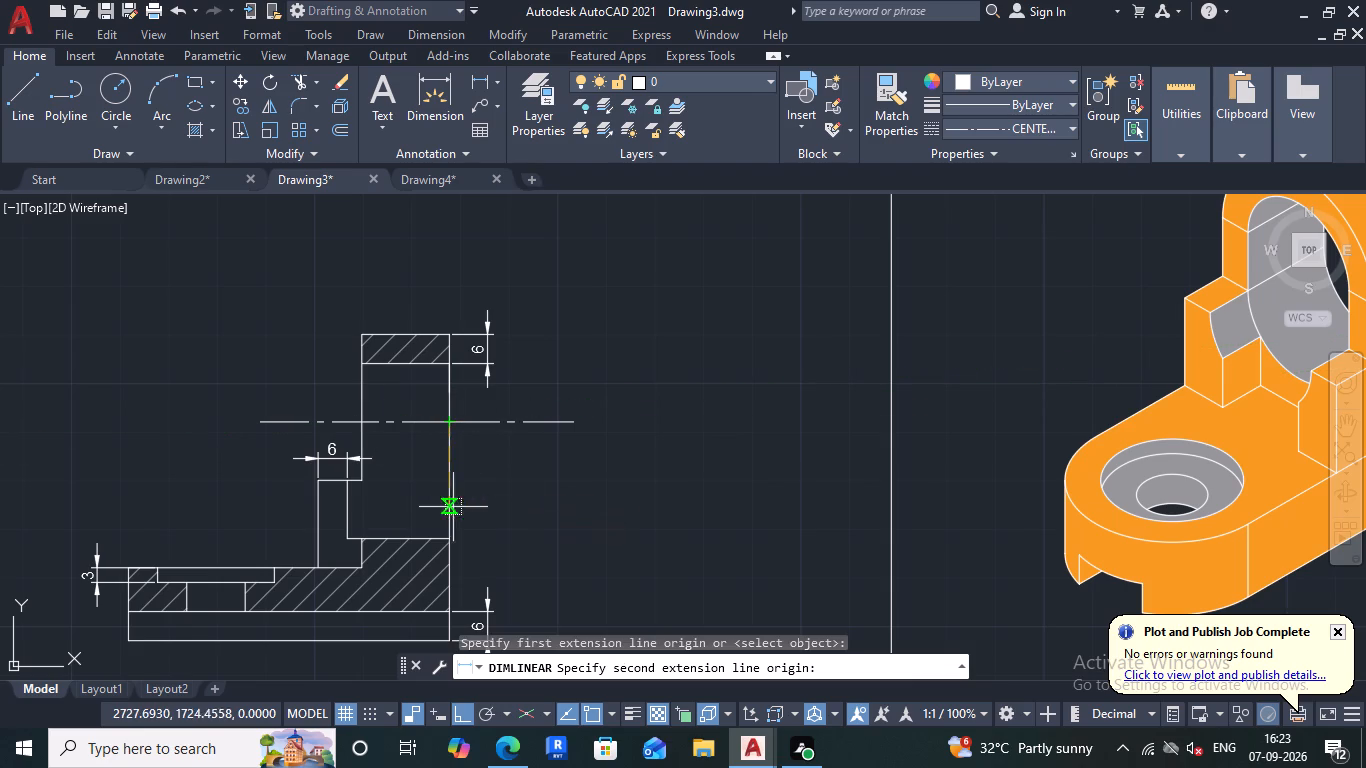
pyautogui.click(364, 482)
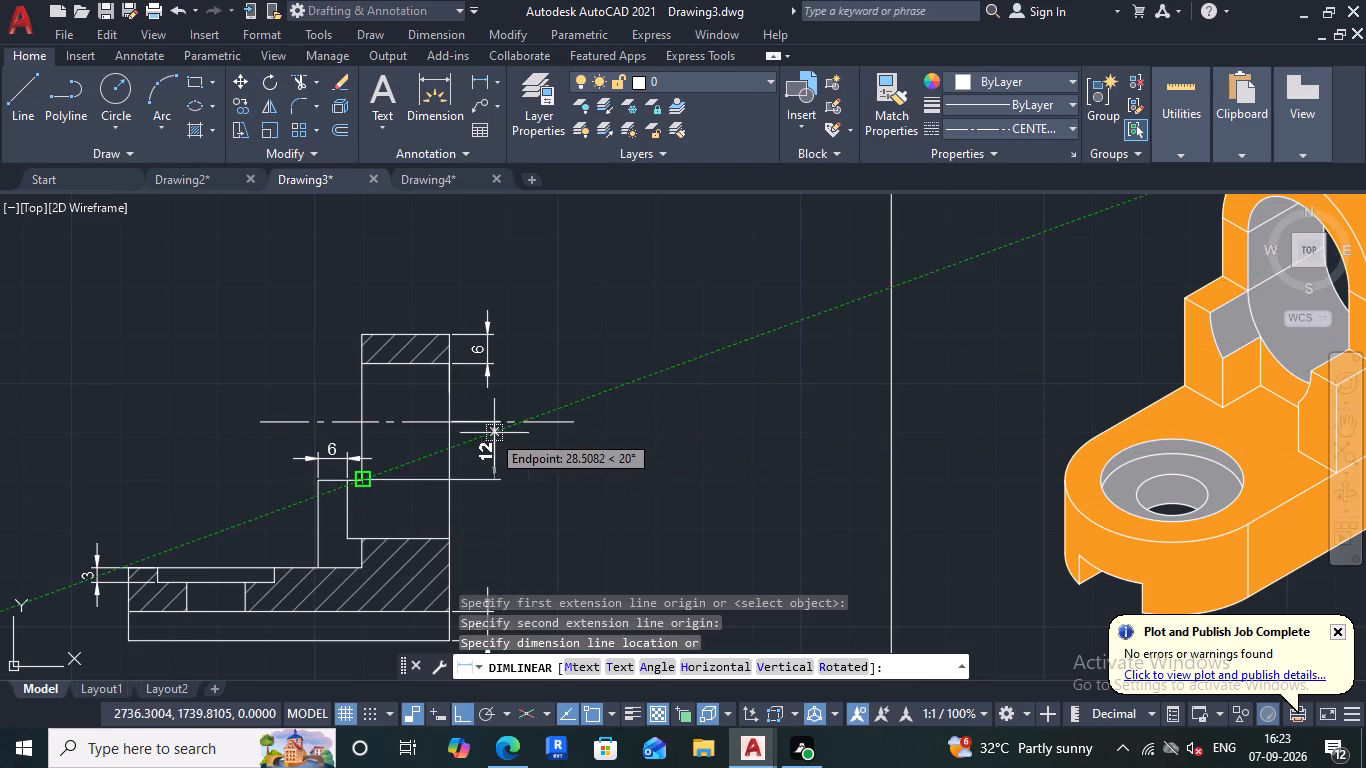
pyautogui.scroll(1, 548, 452)
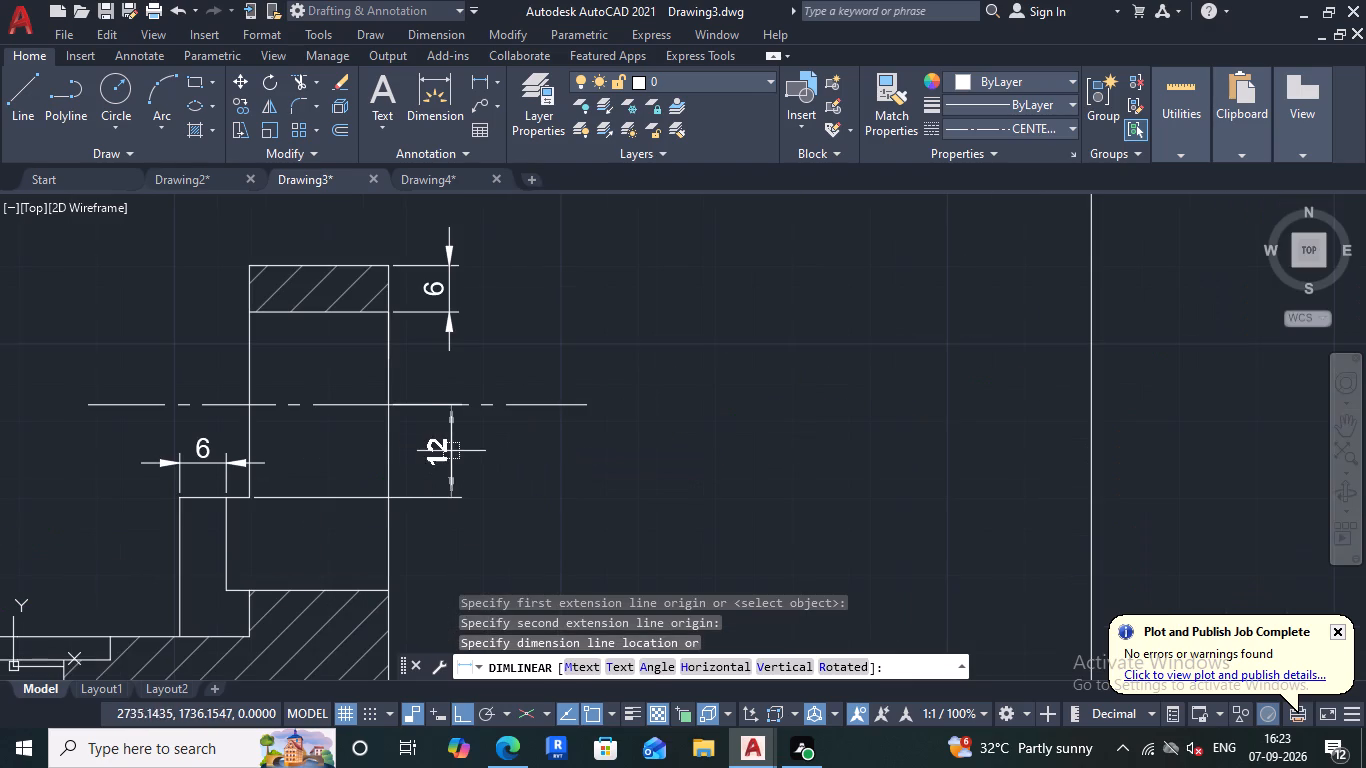
pyautogui.click(462, 452)
pyautogui.scroll(-4, 463, 452)
pyautogui.scroll(2, 507, 525)
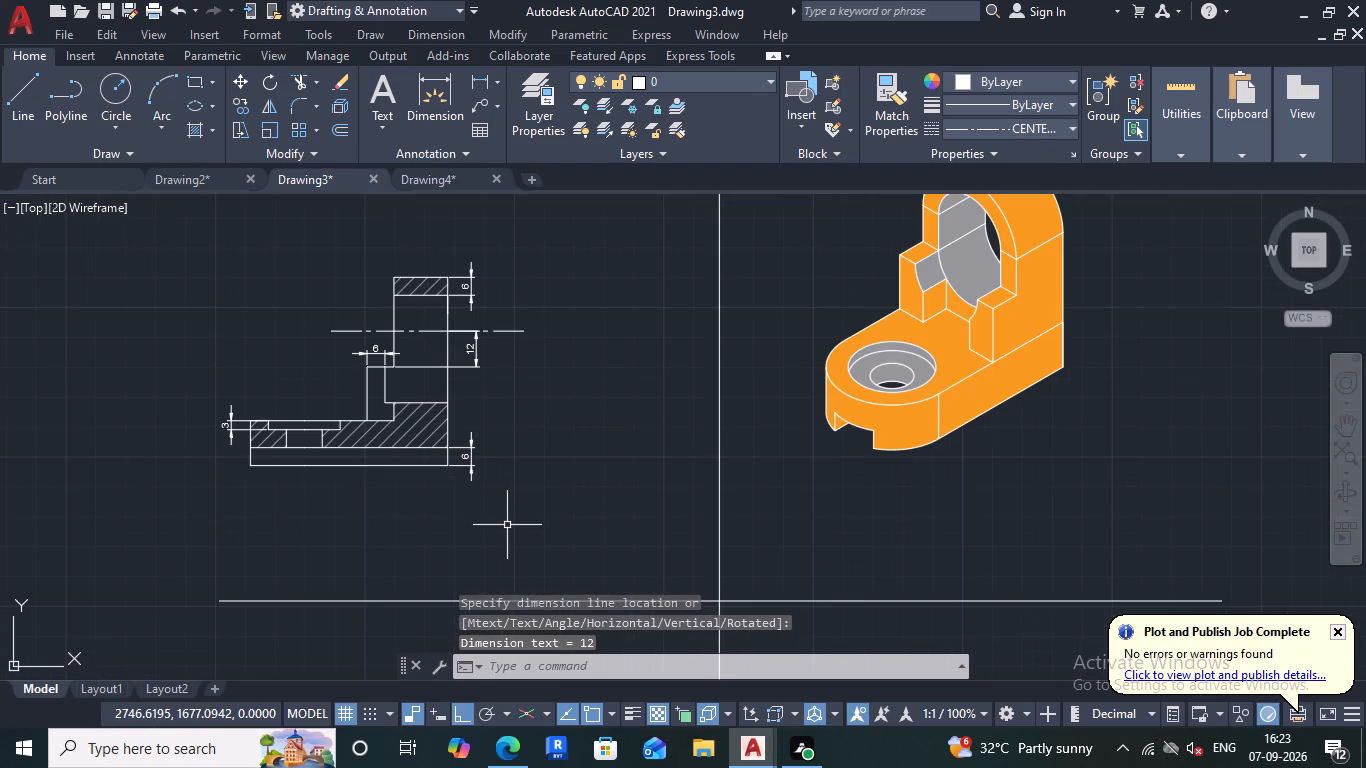
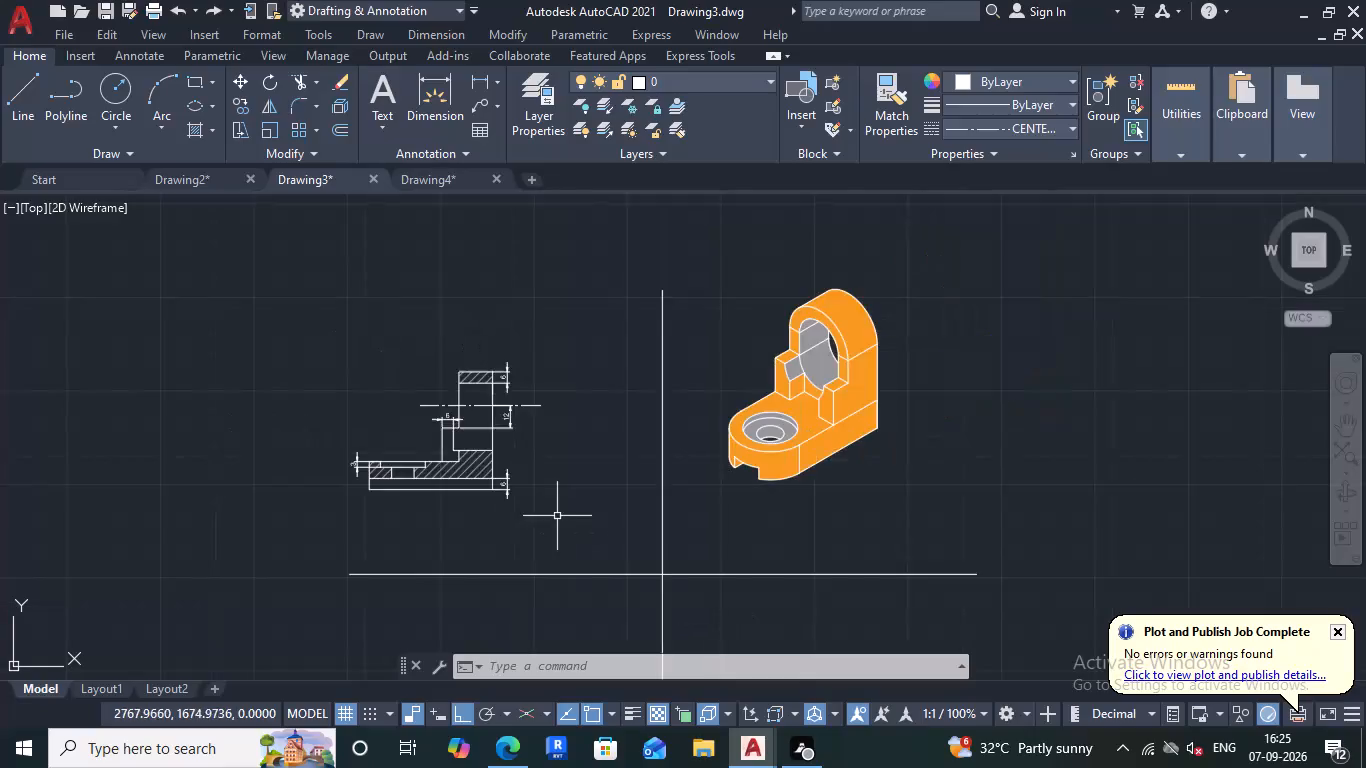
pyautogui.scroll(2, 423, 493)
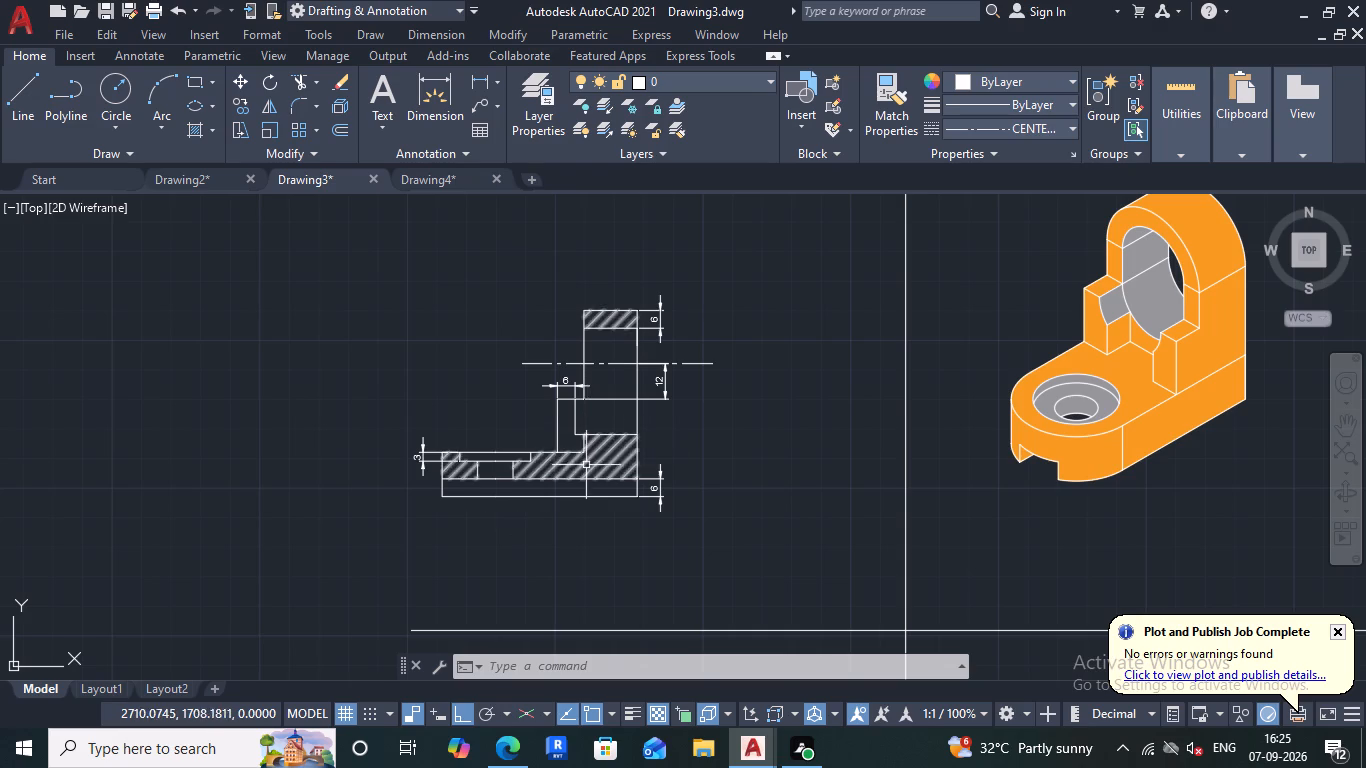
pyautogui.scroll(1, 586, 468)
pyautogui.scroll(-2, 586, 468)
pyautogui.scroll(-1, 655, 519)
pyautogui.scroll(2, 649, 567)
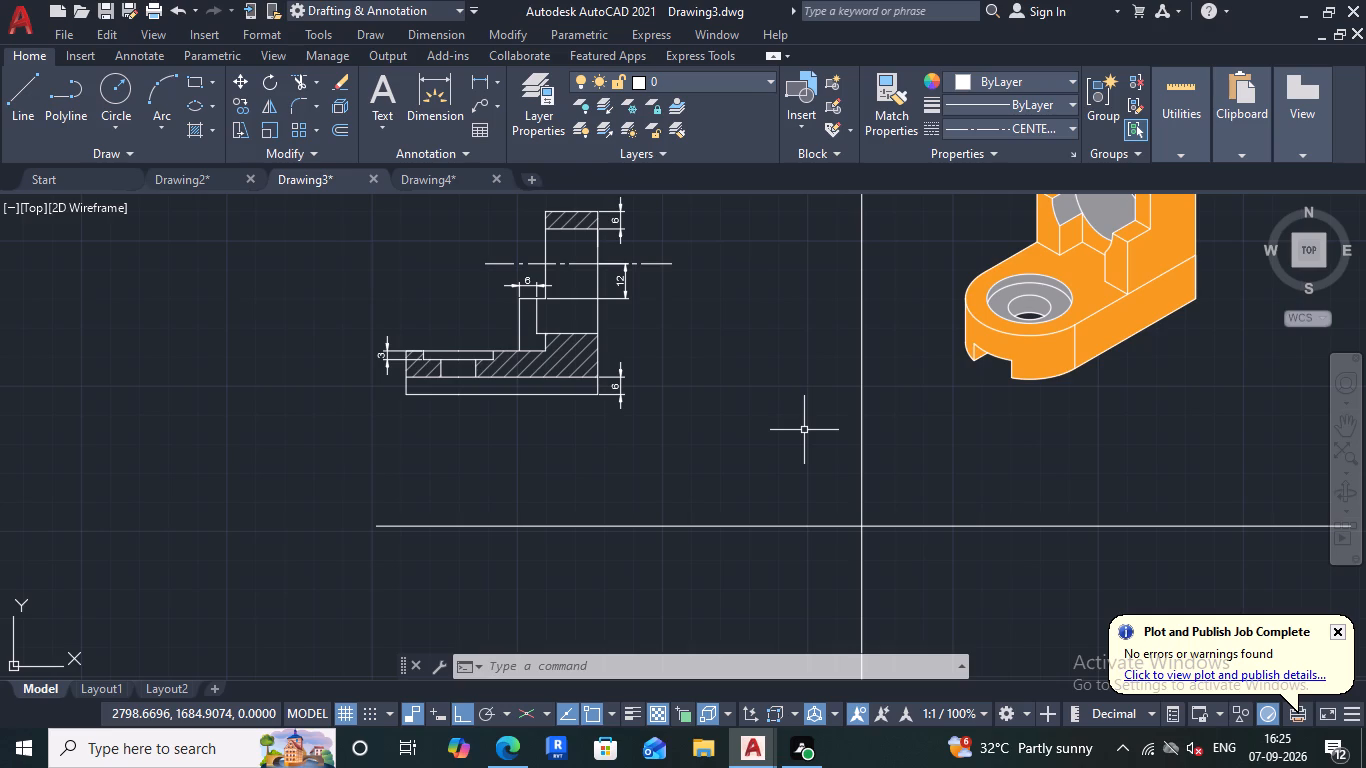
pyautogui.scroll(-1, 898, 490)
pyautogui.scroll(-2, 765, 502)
# Draw a vertical projection line from the section's bottom-right corner down past the horizontal reference line.
pyautogui.scroll(2, 768, 503)
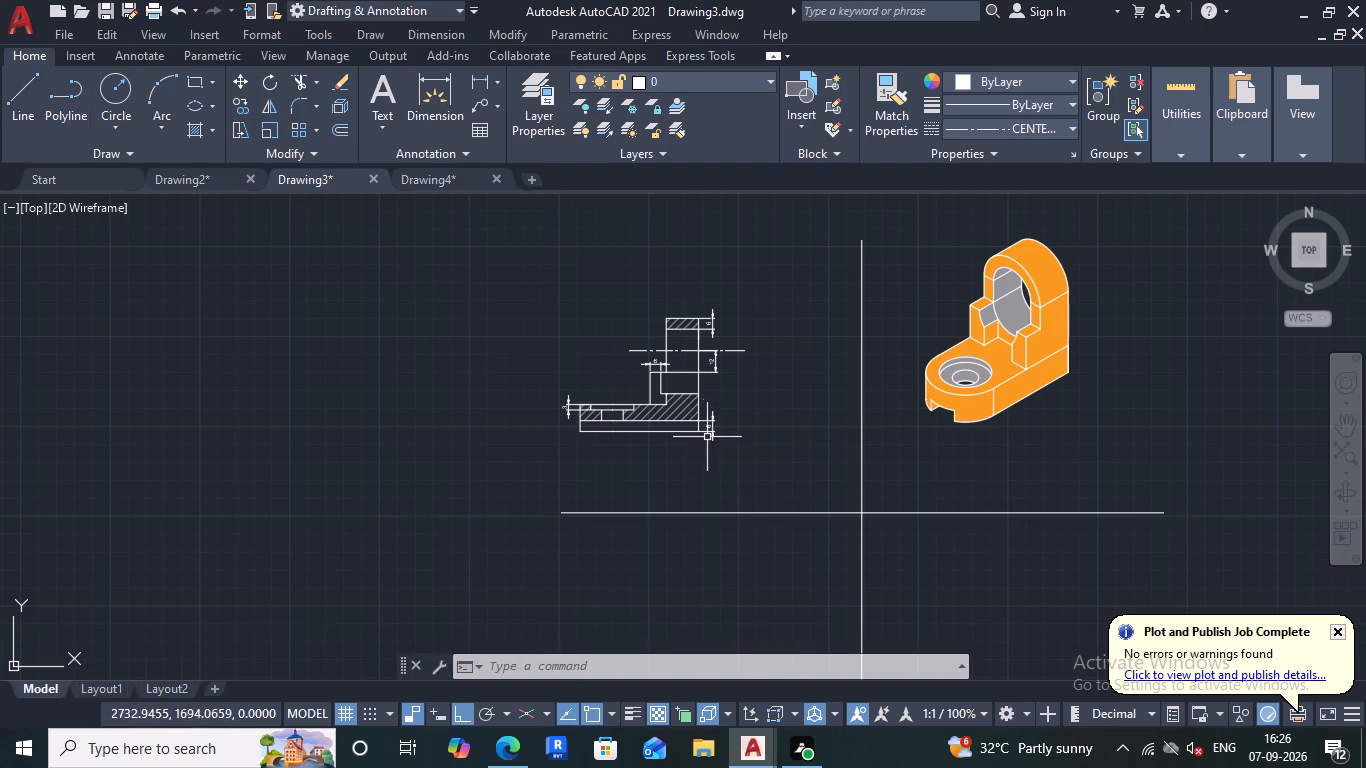
pyautogui.scroll(4, 702, 453)
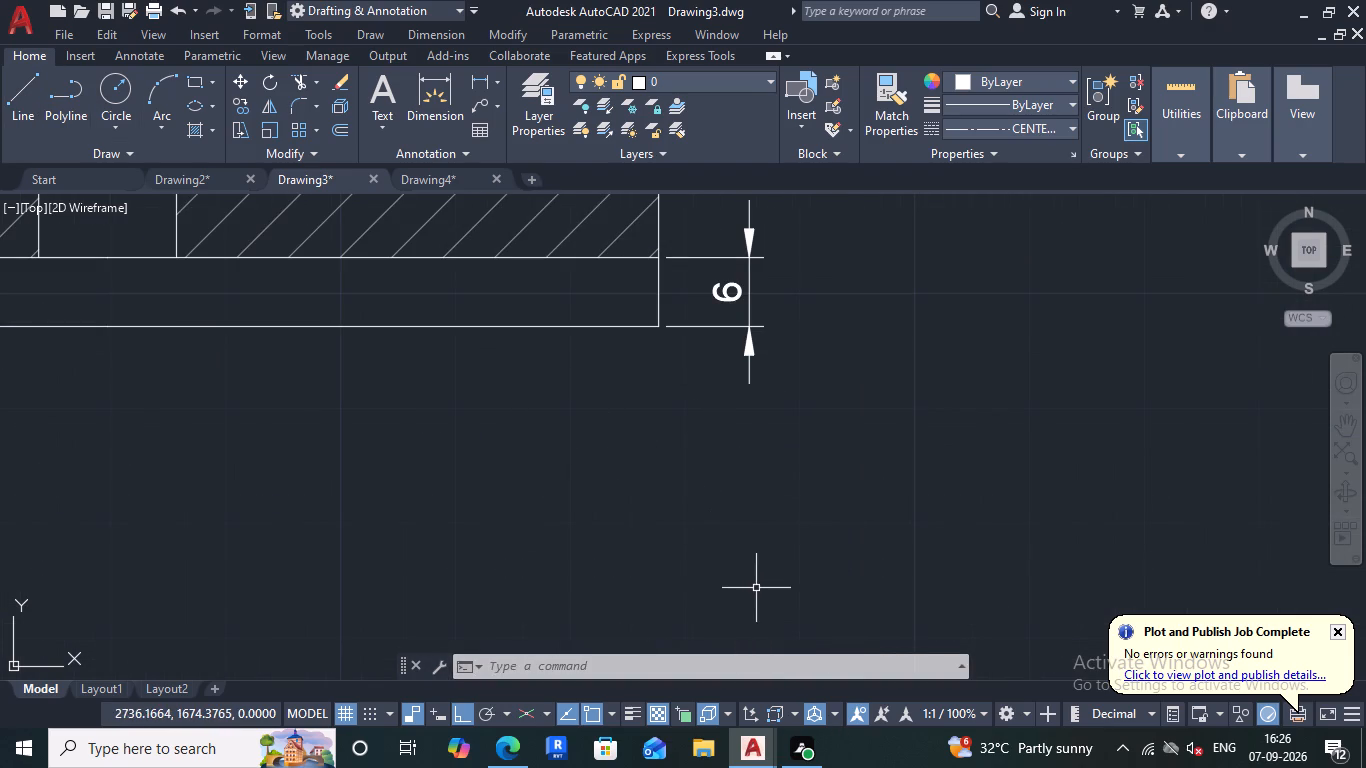
pyautogui.press('l')
pyautogui.press('Return')
pyautogui.click(664, 327)
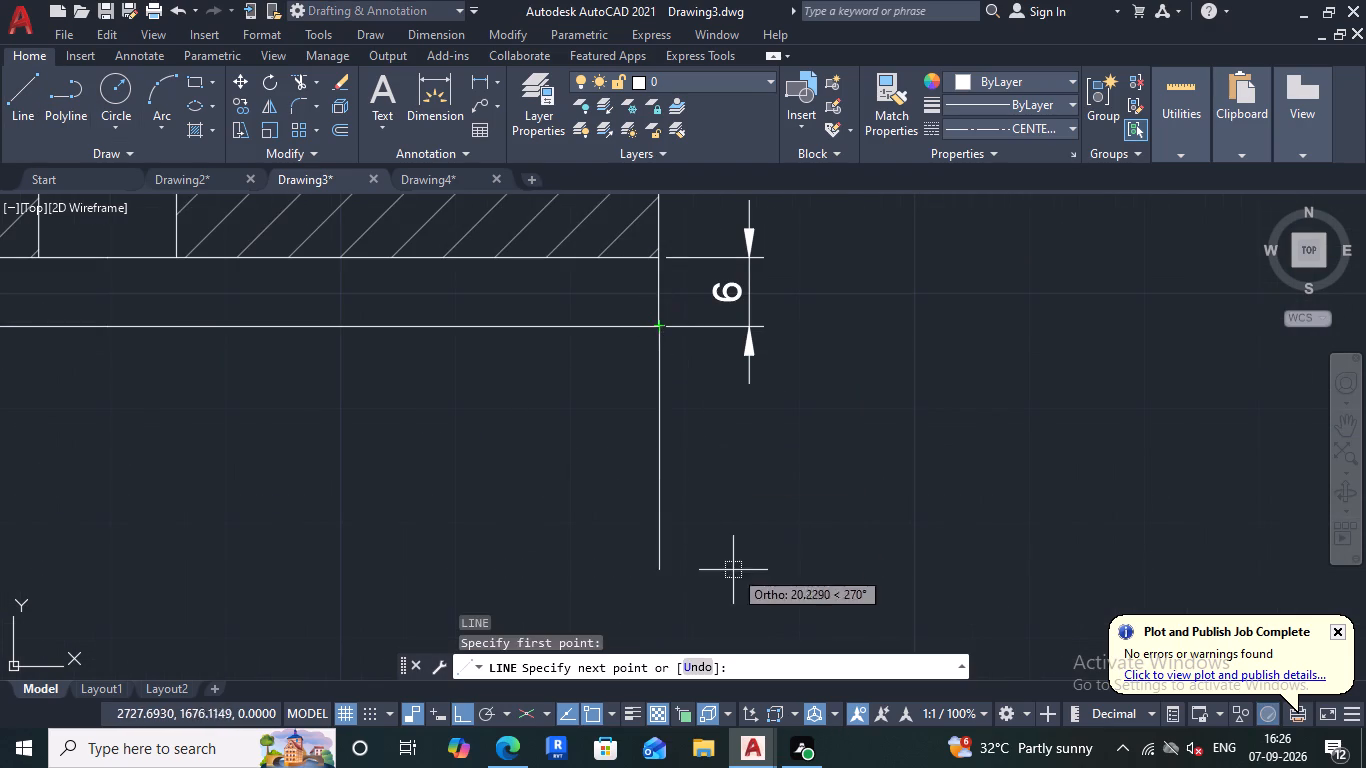
pyautogui.scroll(-2, 696, 521)
pyautogui.scroll(1, 696, 515)
pyautogui.scroll(-1, 696, 510)
pyautogui.moveTo(699, 544); pyautogui.dragTo(684, 394, button='middle')
pyautogui.moveTo(740, 521); pyautogui.dragTo(740, 518, button='middle')
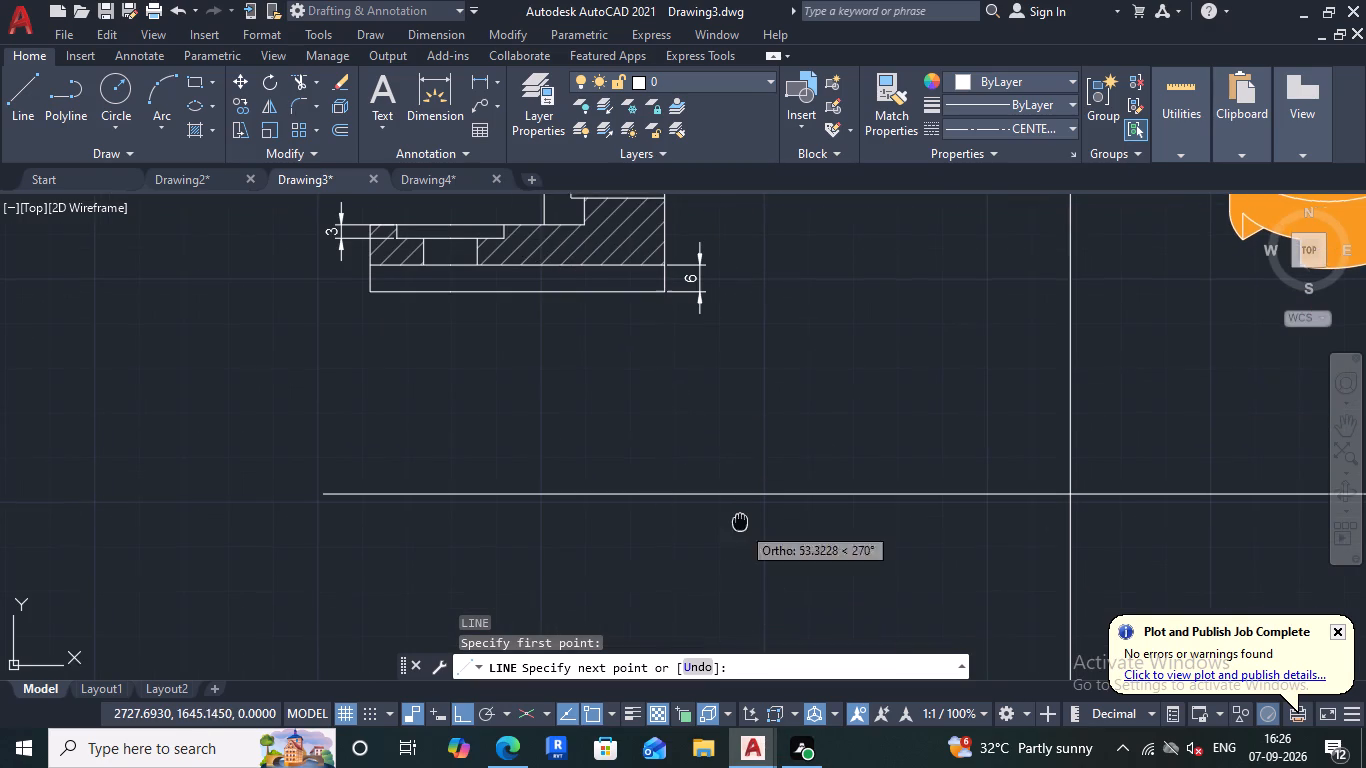
pyautogui.moveTo(740, 518); pyautogui.dragTo(737, 484, button='middle')
pyautogui.middleClick(725, 509)
pyautogui.scroll(-4, 725, 508)
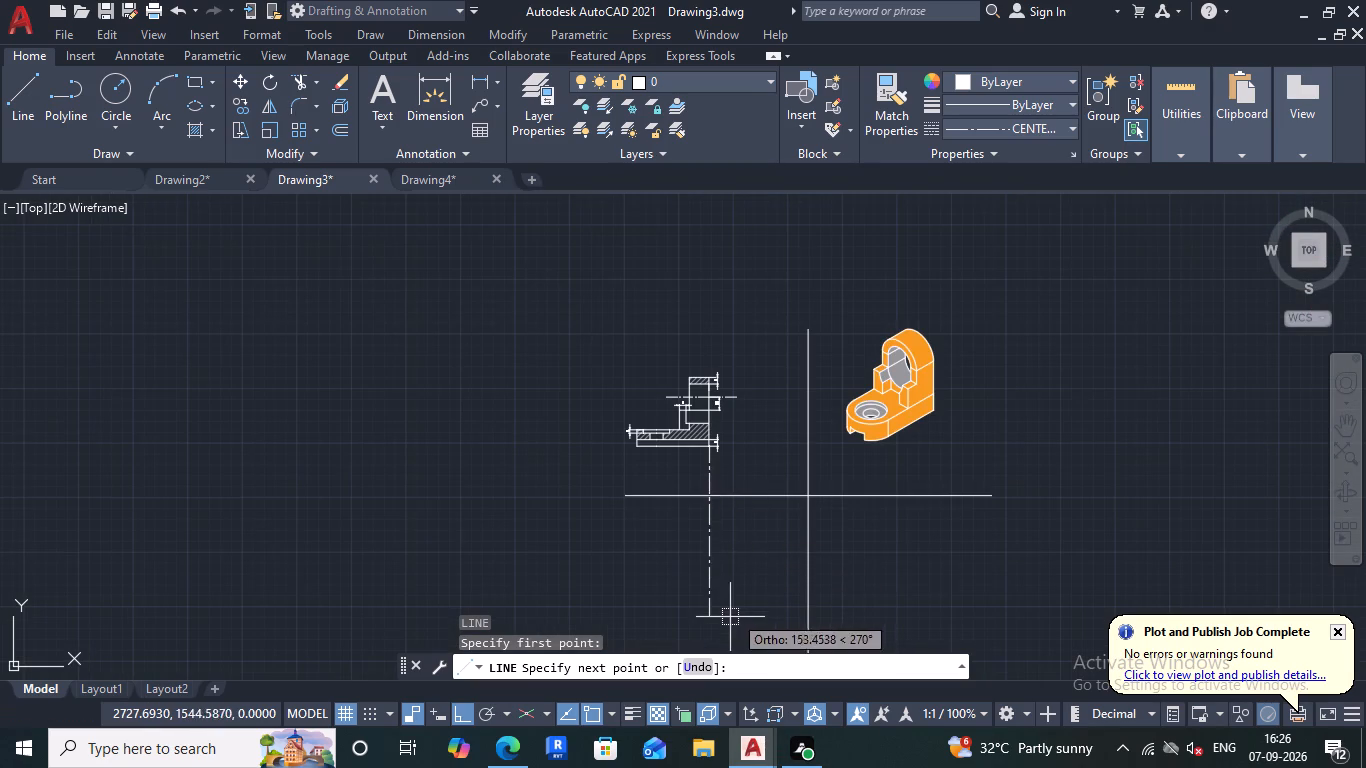
pyautogui.click(737, 634)
pyautogui.press('space')
pyautogui.scroll(2, 698, 499)
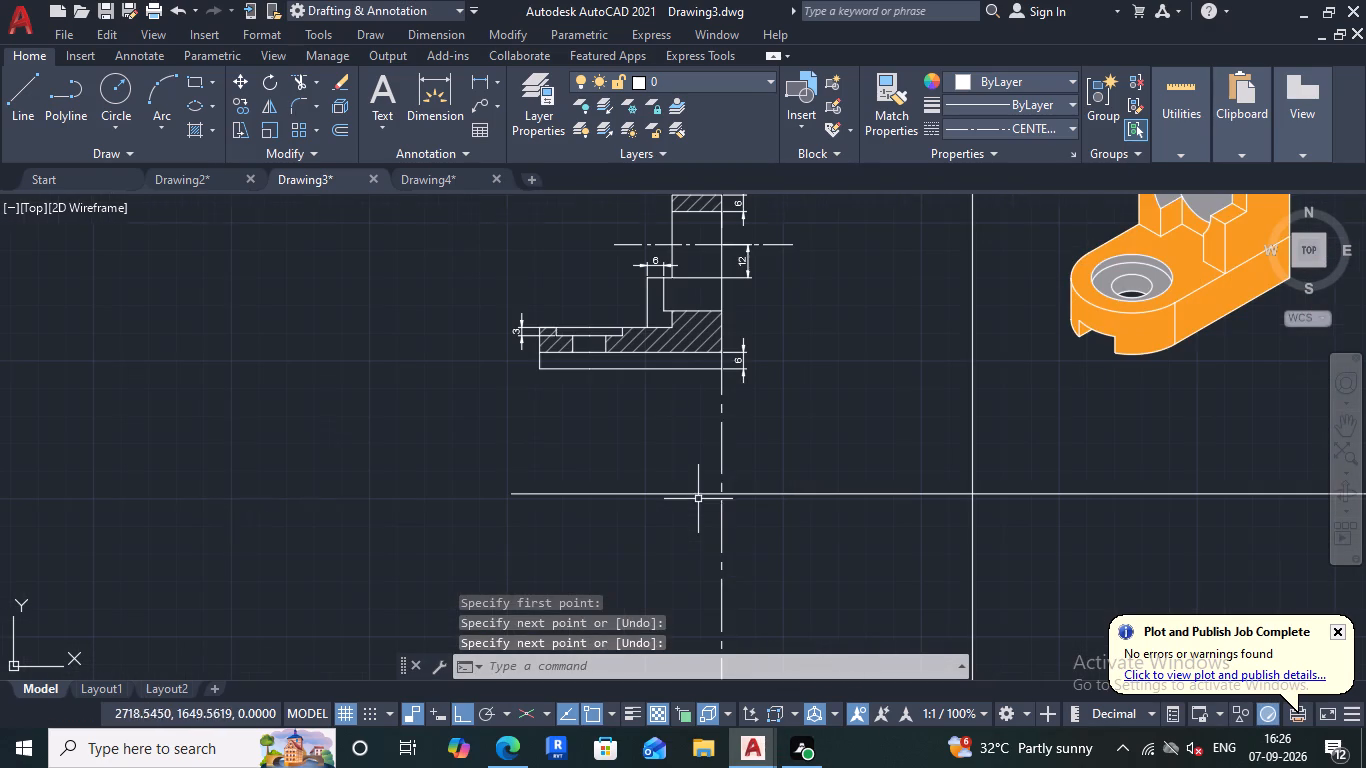
# Draw a matching vertical projection line from the left end of the section's base down past the horizontal reference line.
pyautogui.press('space')
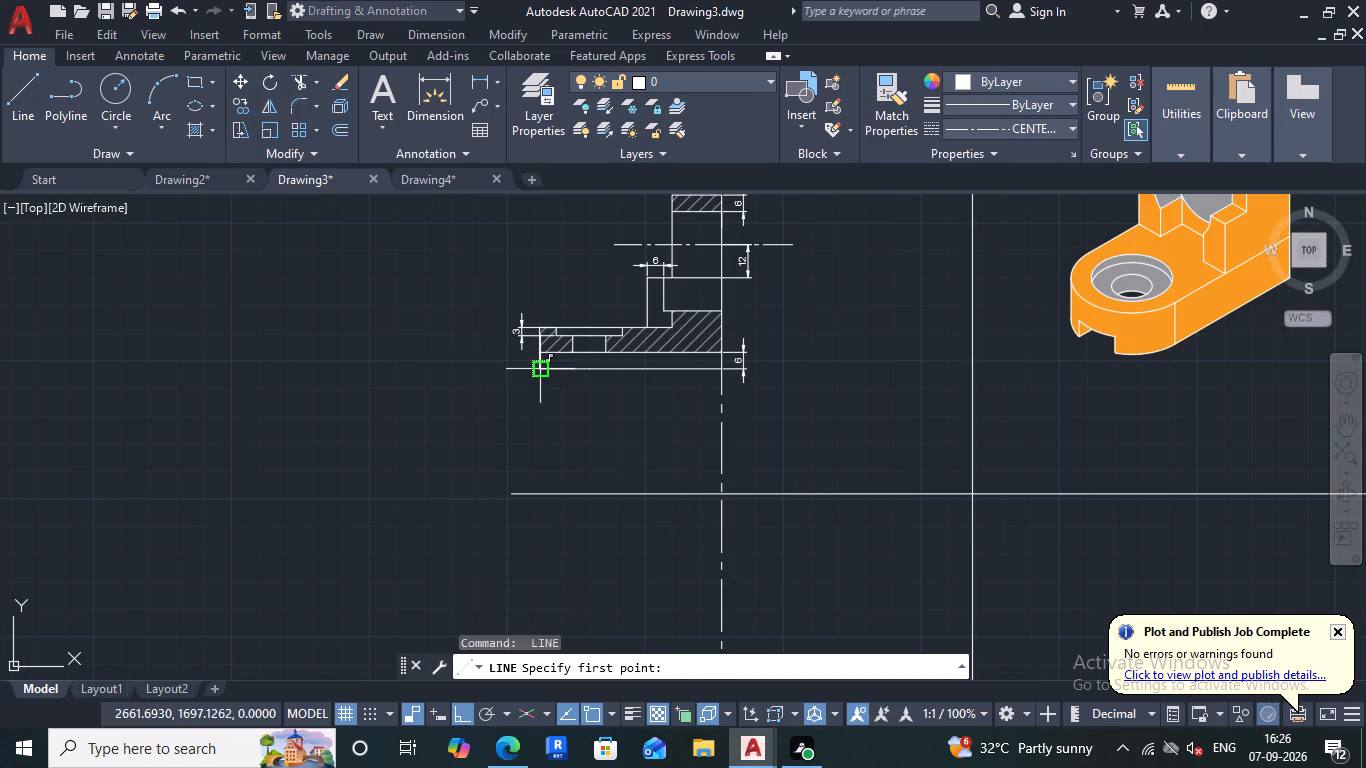
pyautogui.click(538, 355)
pyautogui.scroll(-3, 521, 518)
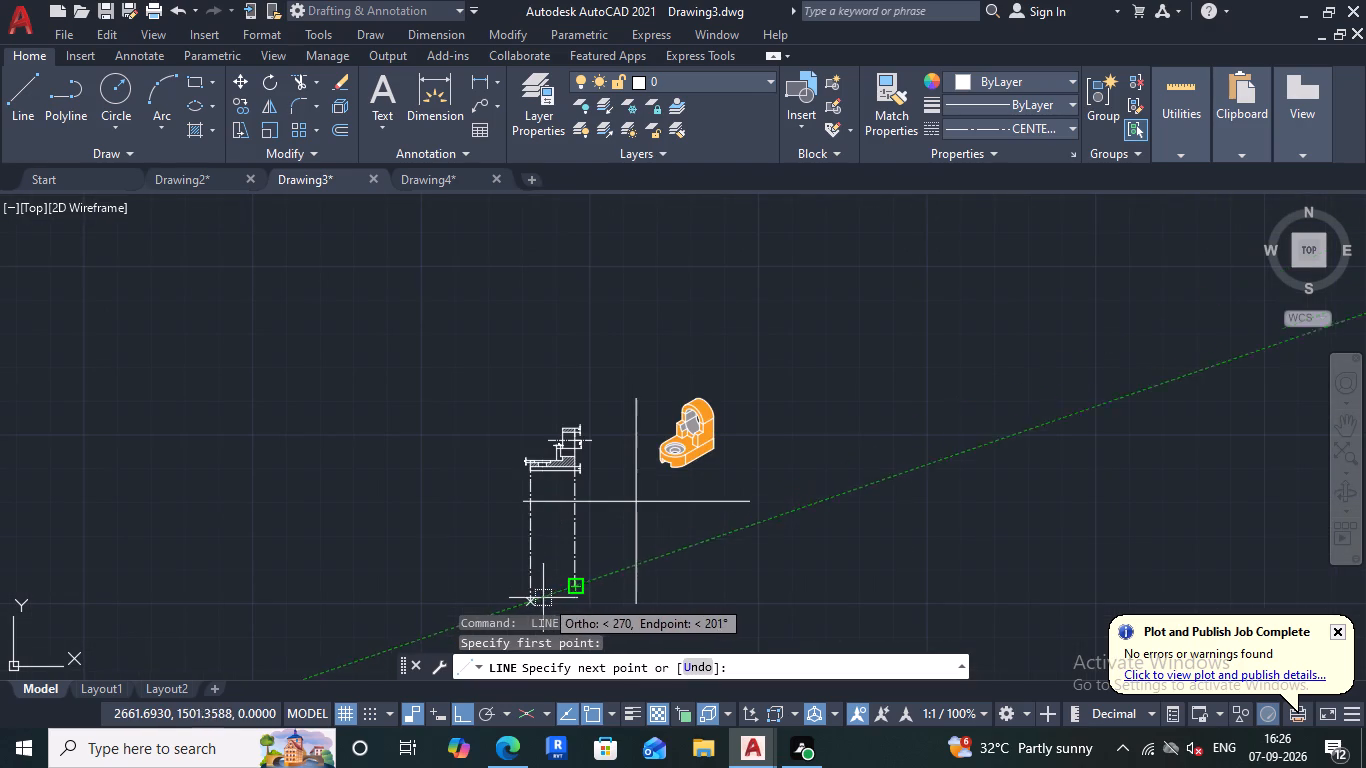
pyautogui.click(521, 588)
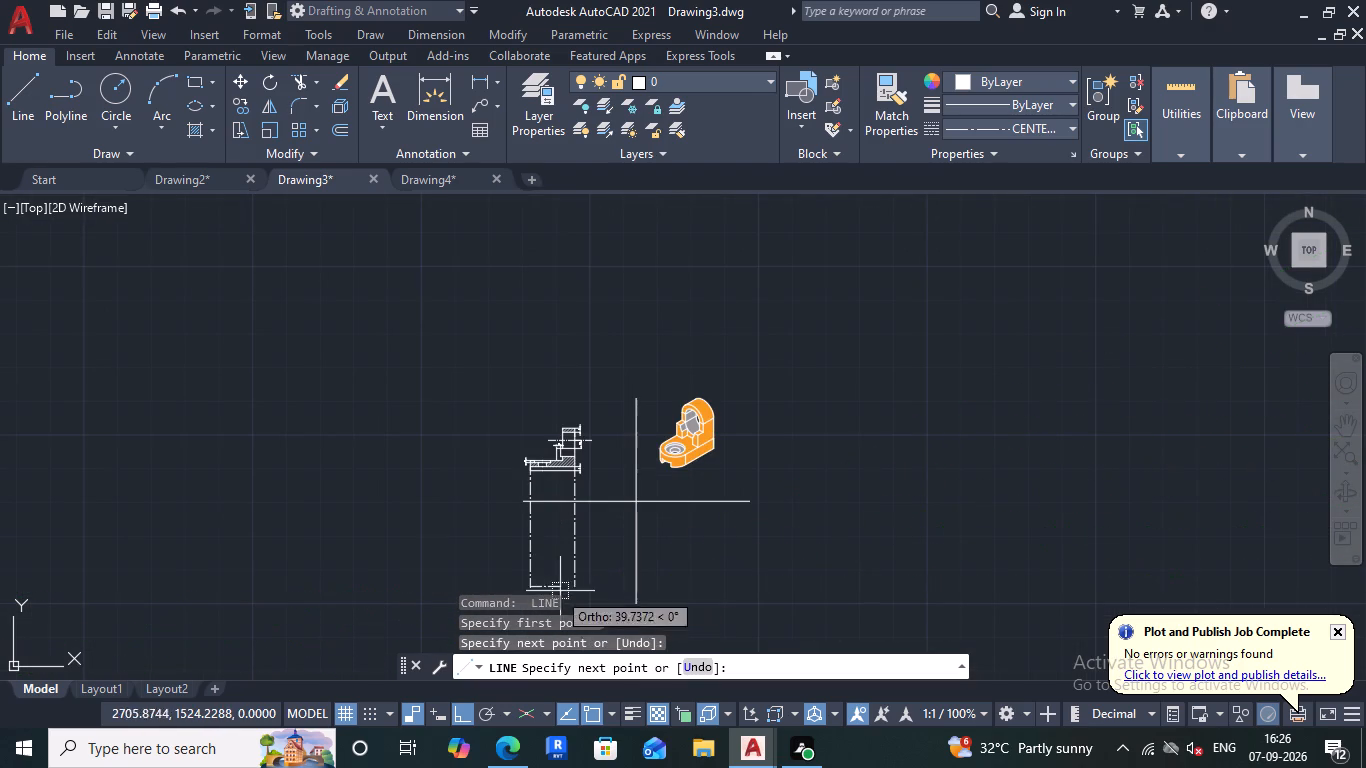
pyautogui.press('Escape')
# Set the current linetype to ByLayer.
pyautogui.scroll(1, 529, 546)
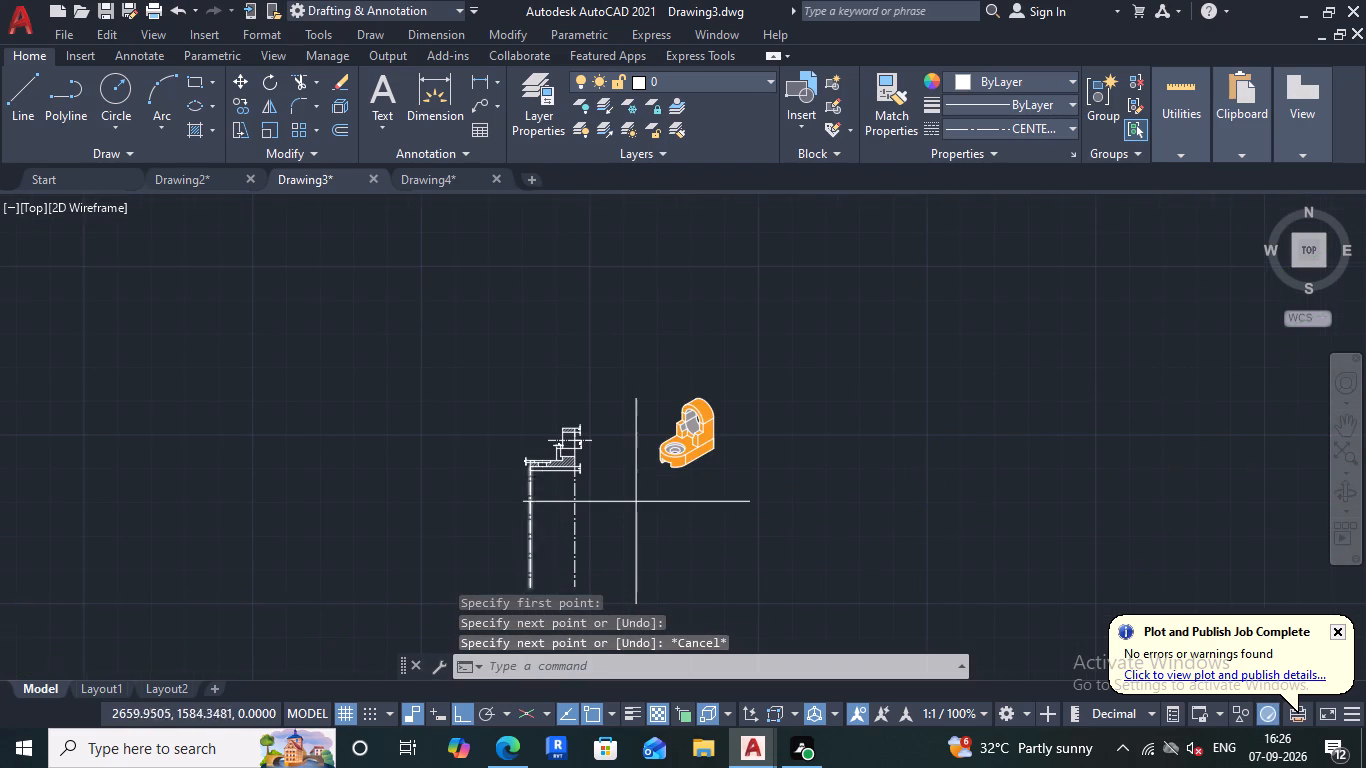
pyautogui.scroll(1, 529, 546)
pyautogui.scroll(-2, 546, 494)
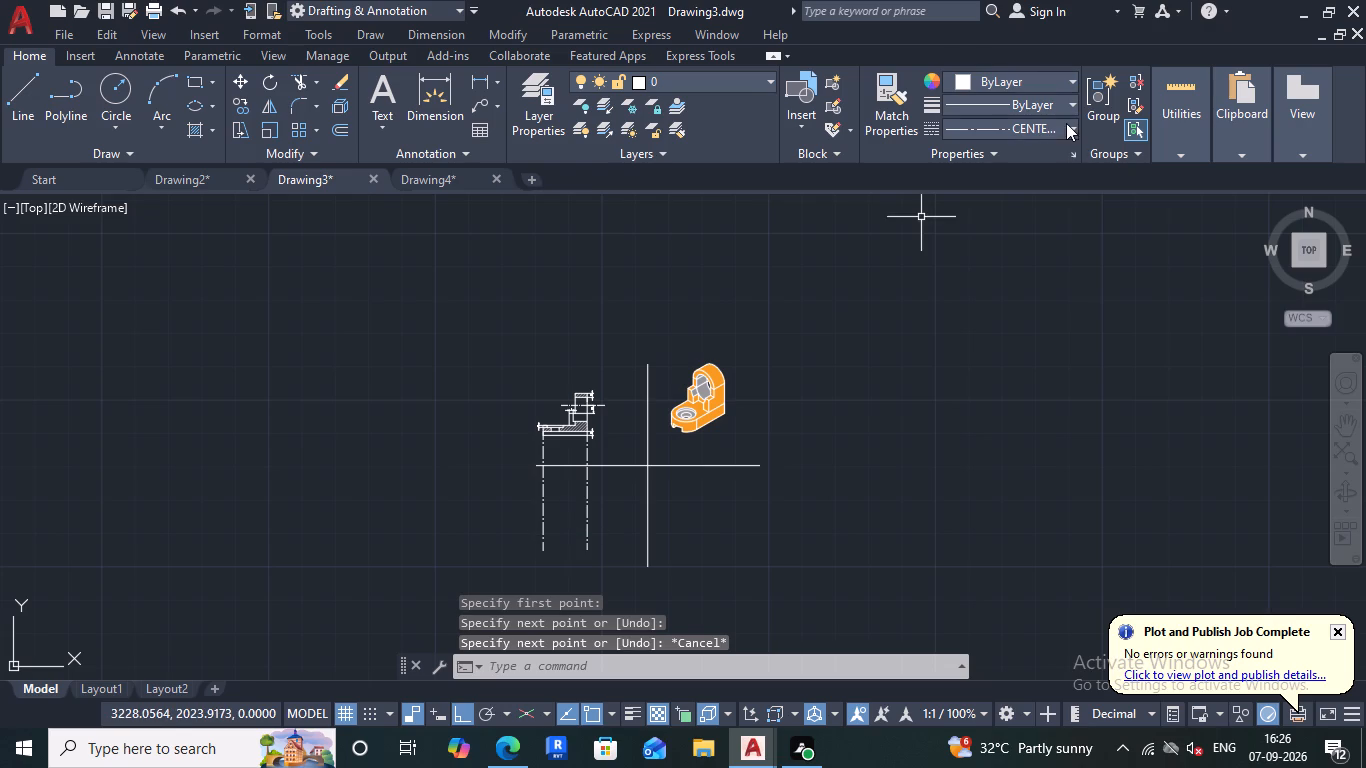
pyautogui.click(1067, 122)
pyautogui.click(1016, 160)
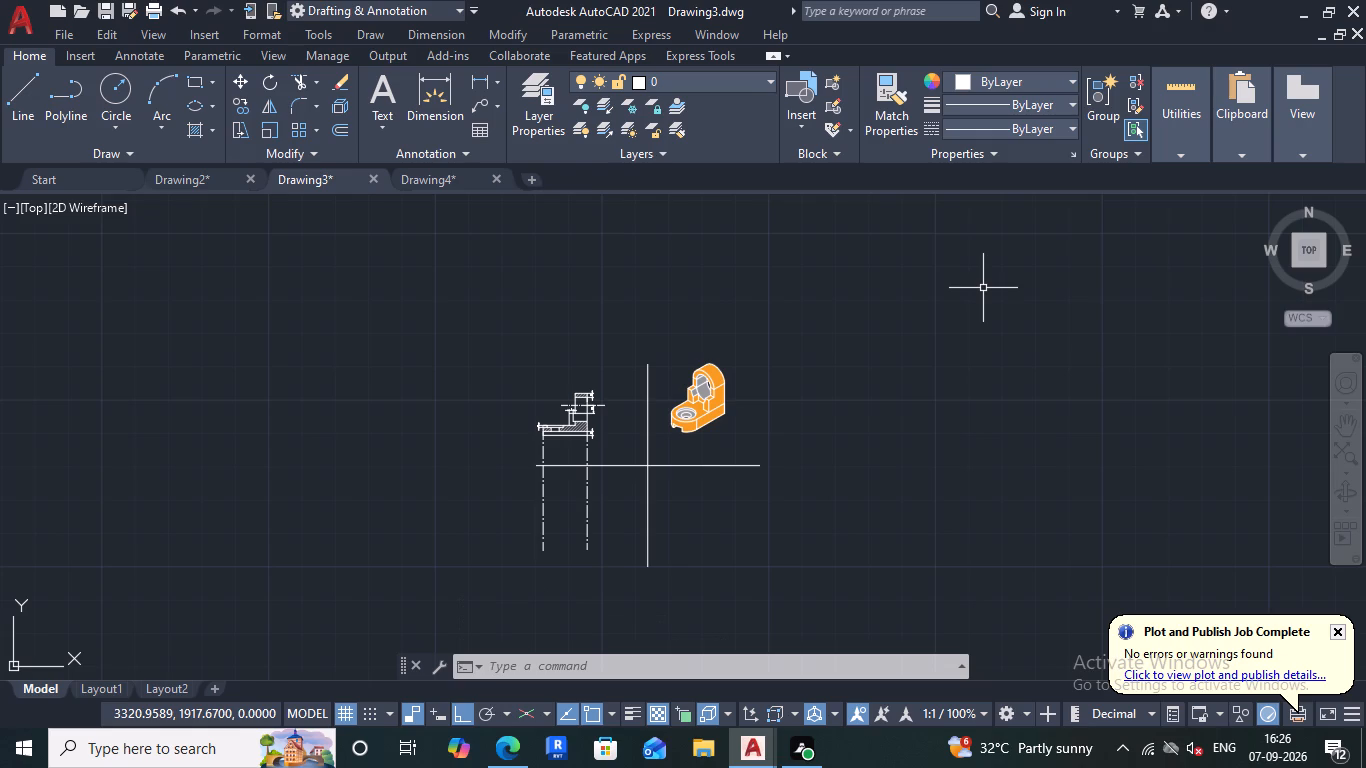
# Draw a vertical line about 181 units long downward from the midpoint of the base hole's bottom edge, between the projection lines.
pyautogui.scroll(3, 543, 426)
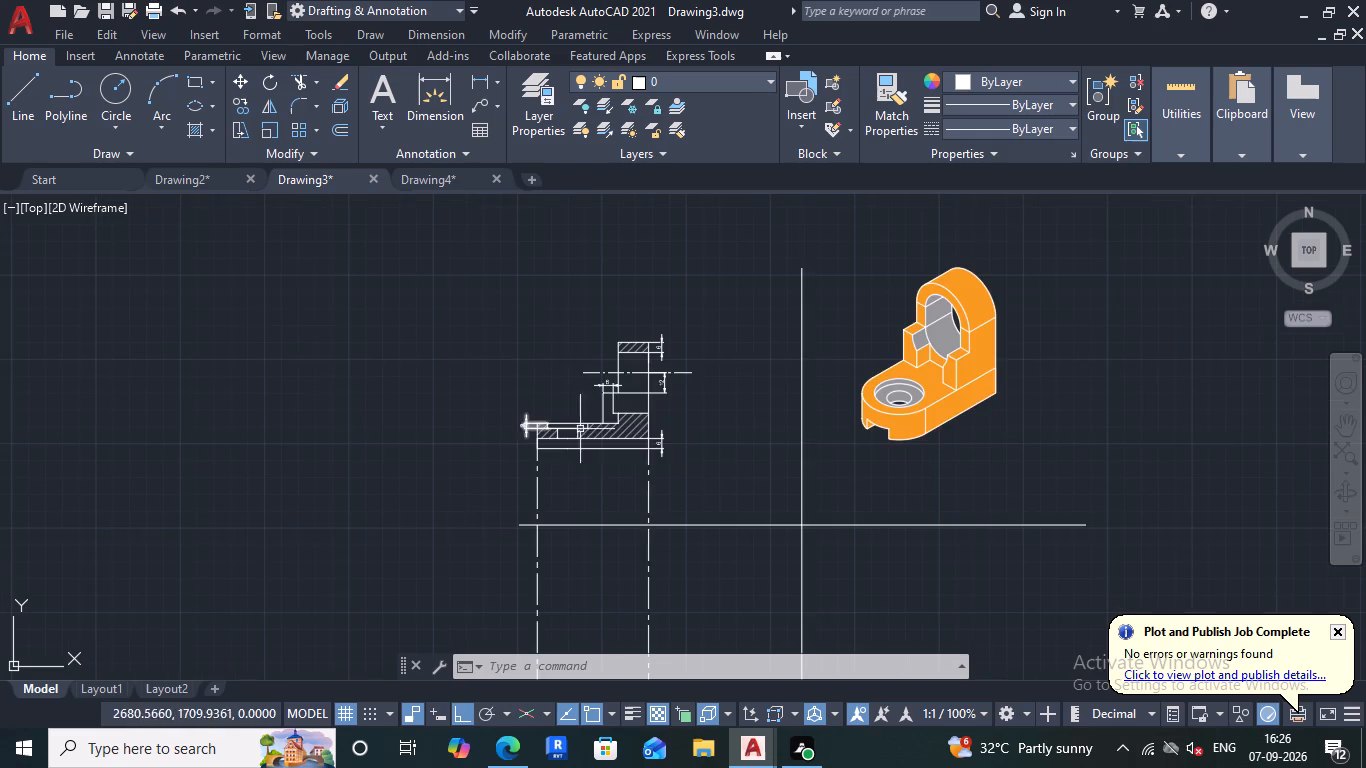
pyautogui.scroll(2, 594, 424)
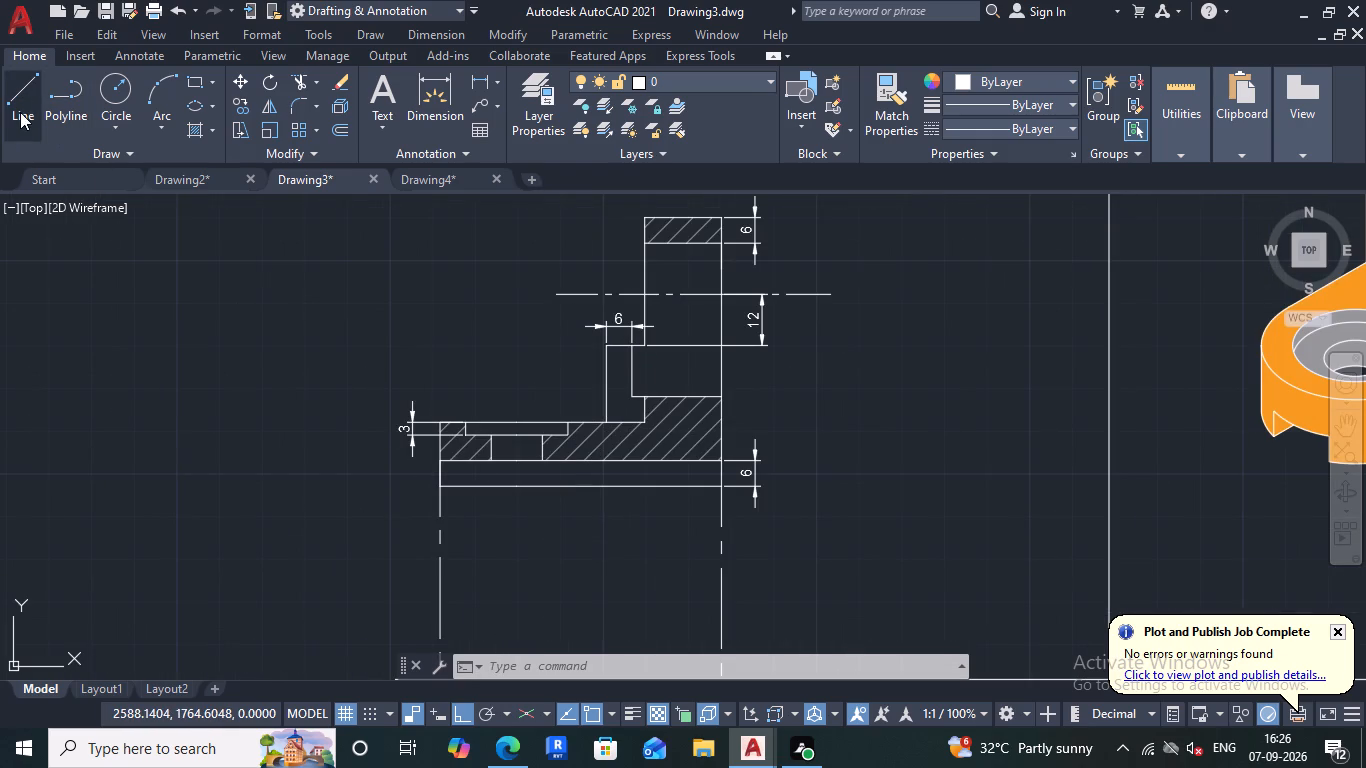
pyautogui.click(20, 111)
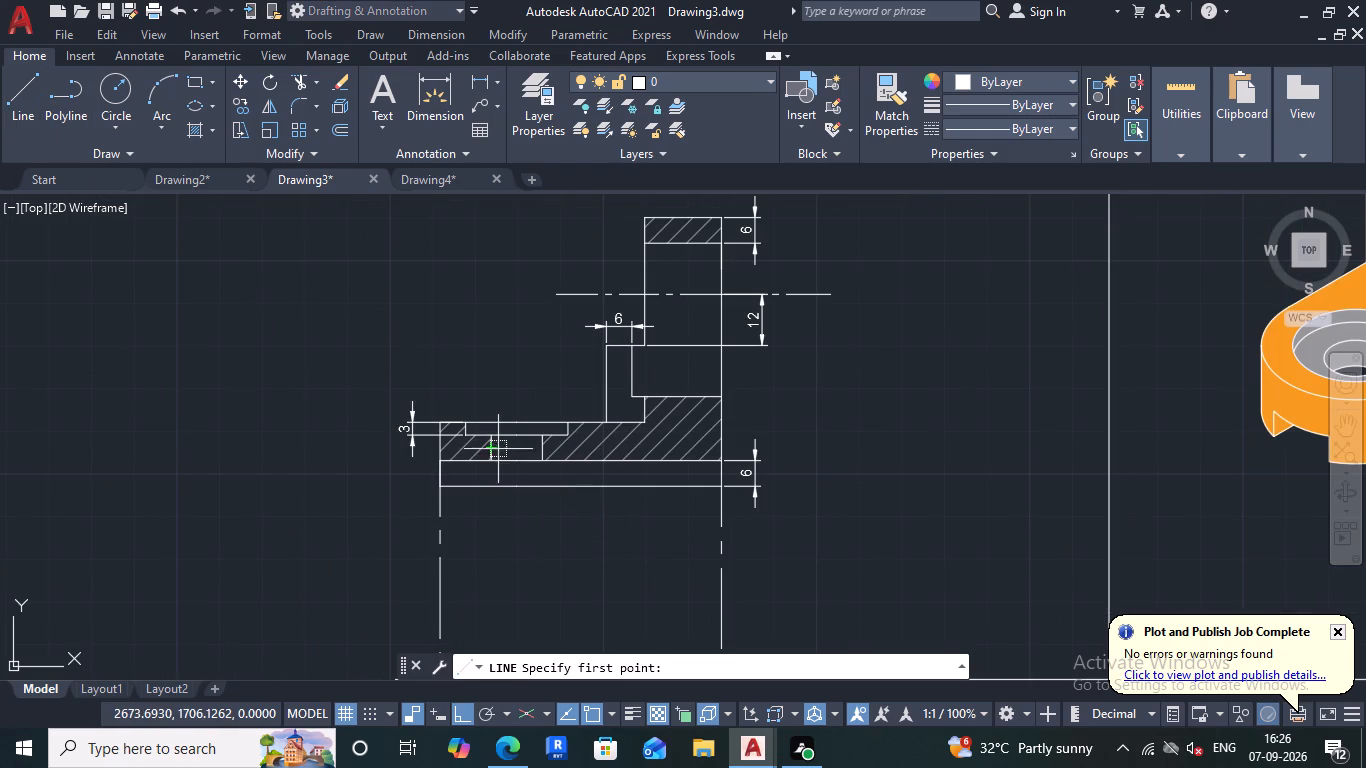
pyautogui.scroll(1, 519, 462)
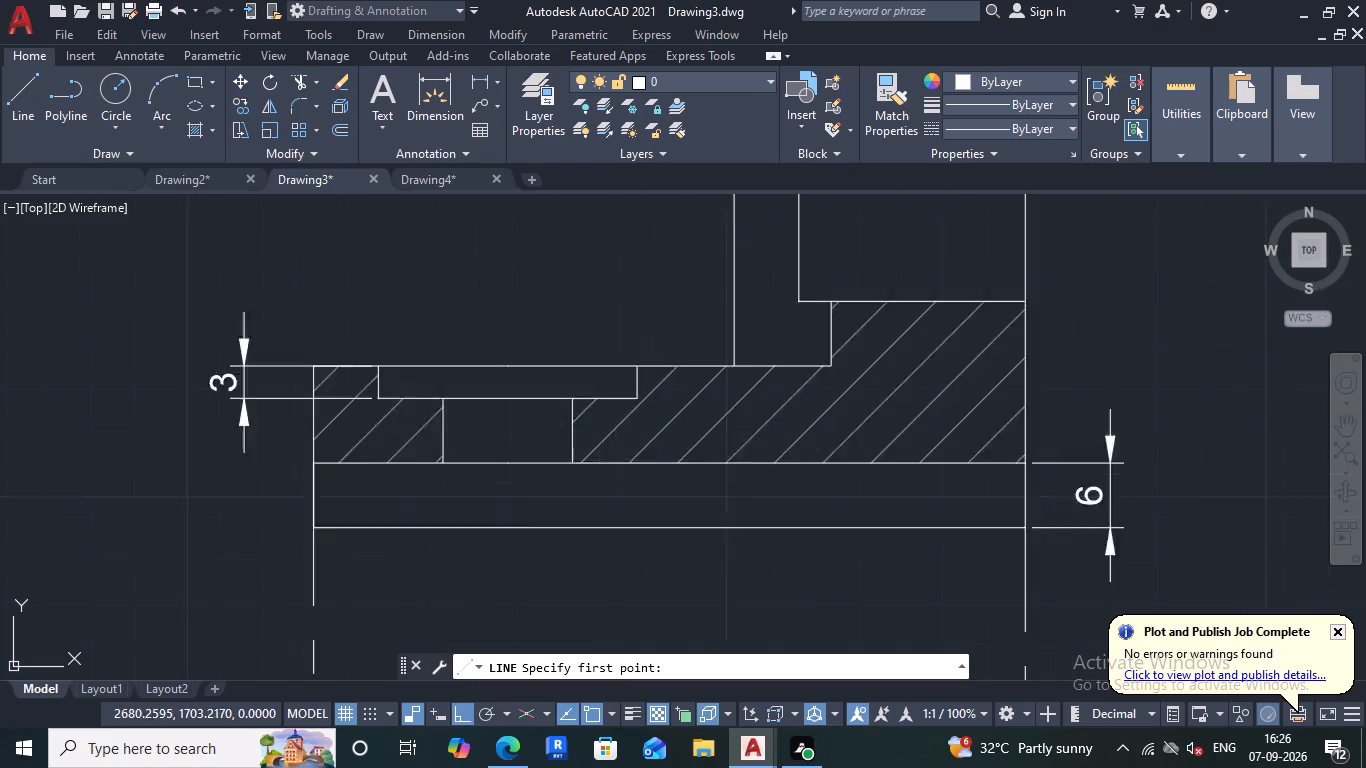
pyautogui.scroll(2, 519, 462)
pyautogui.click(493, 463)
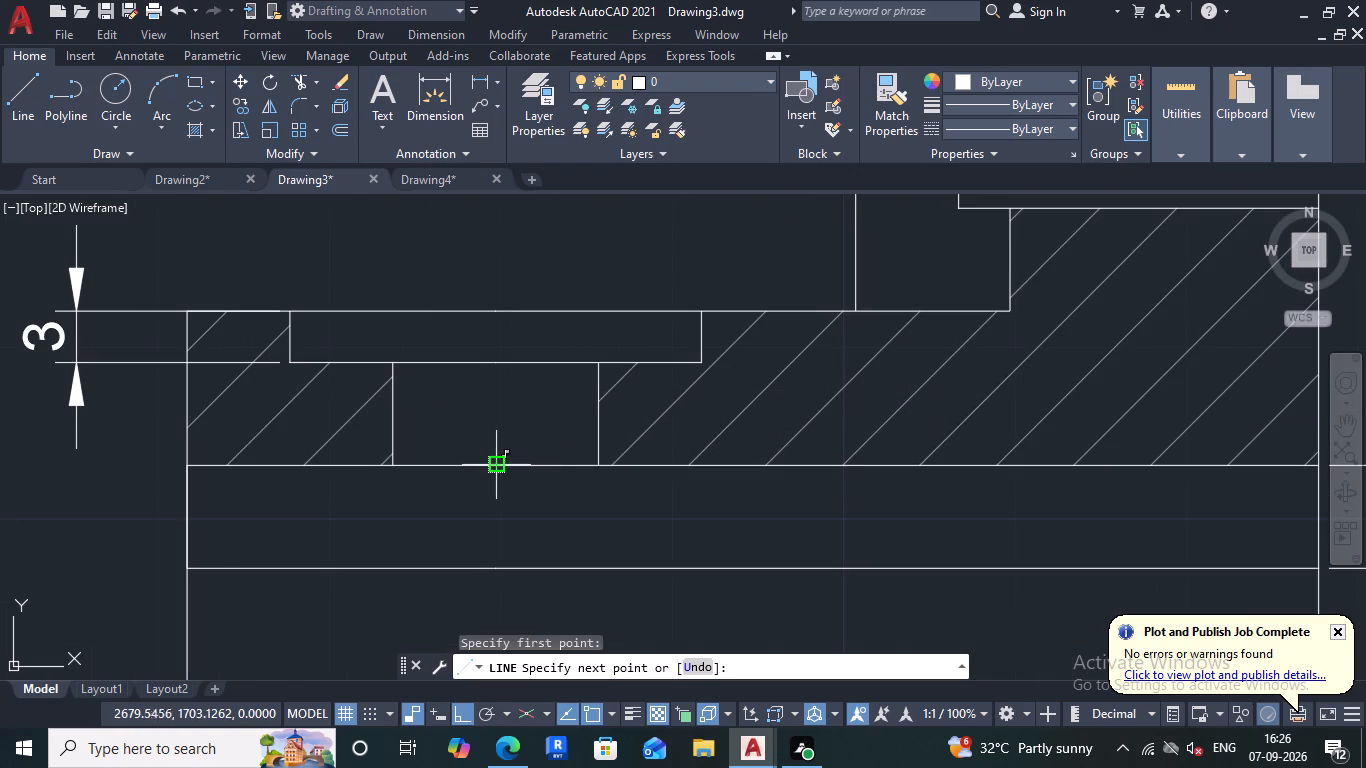
pyautogui.scroll(-1, 509, 522)
pyautogui.scroll(1, 508, 522)
pyautogui.scroll(-7, 507, 522)
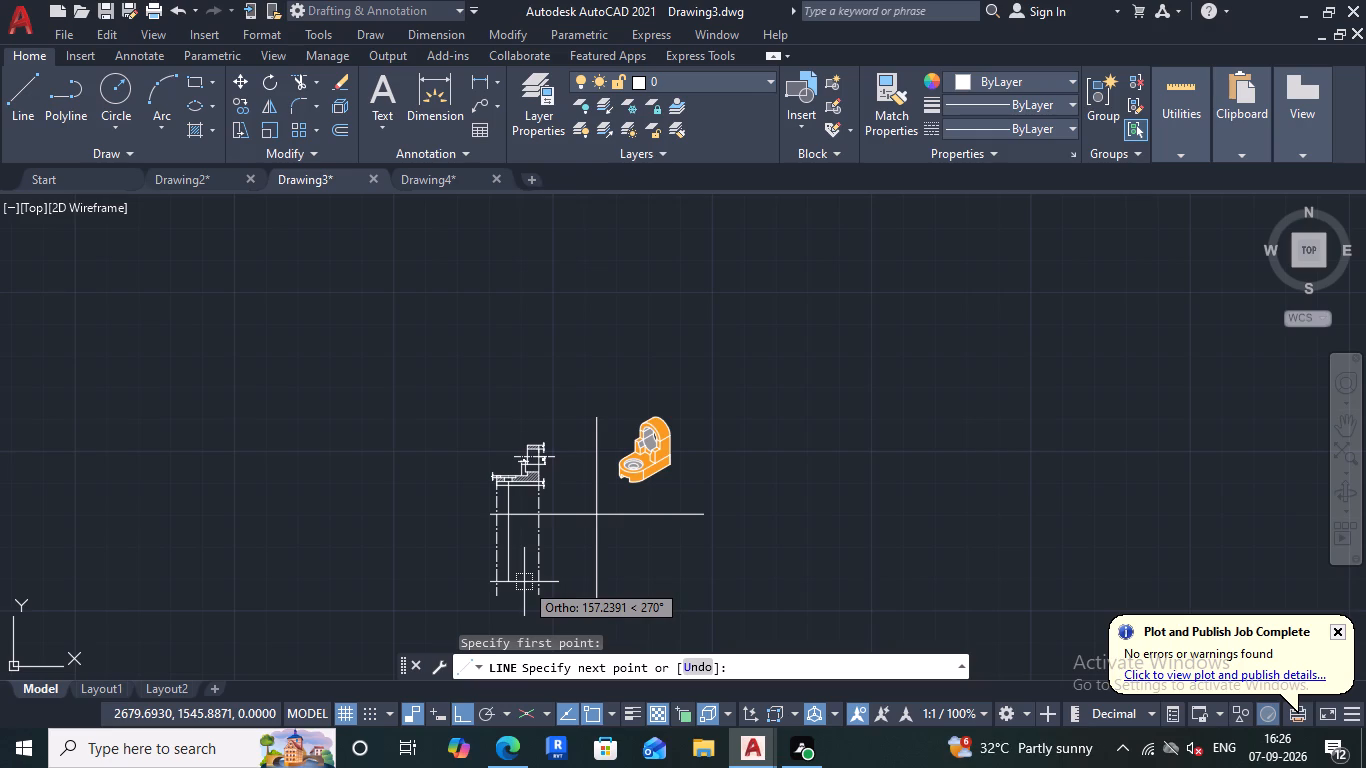
pyautogui.scroll(3, 525, 599)
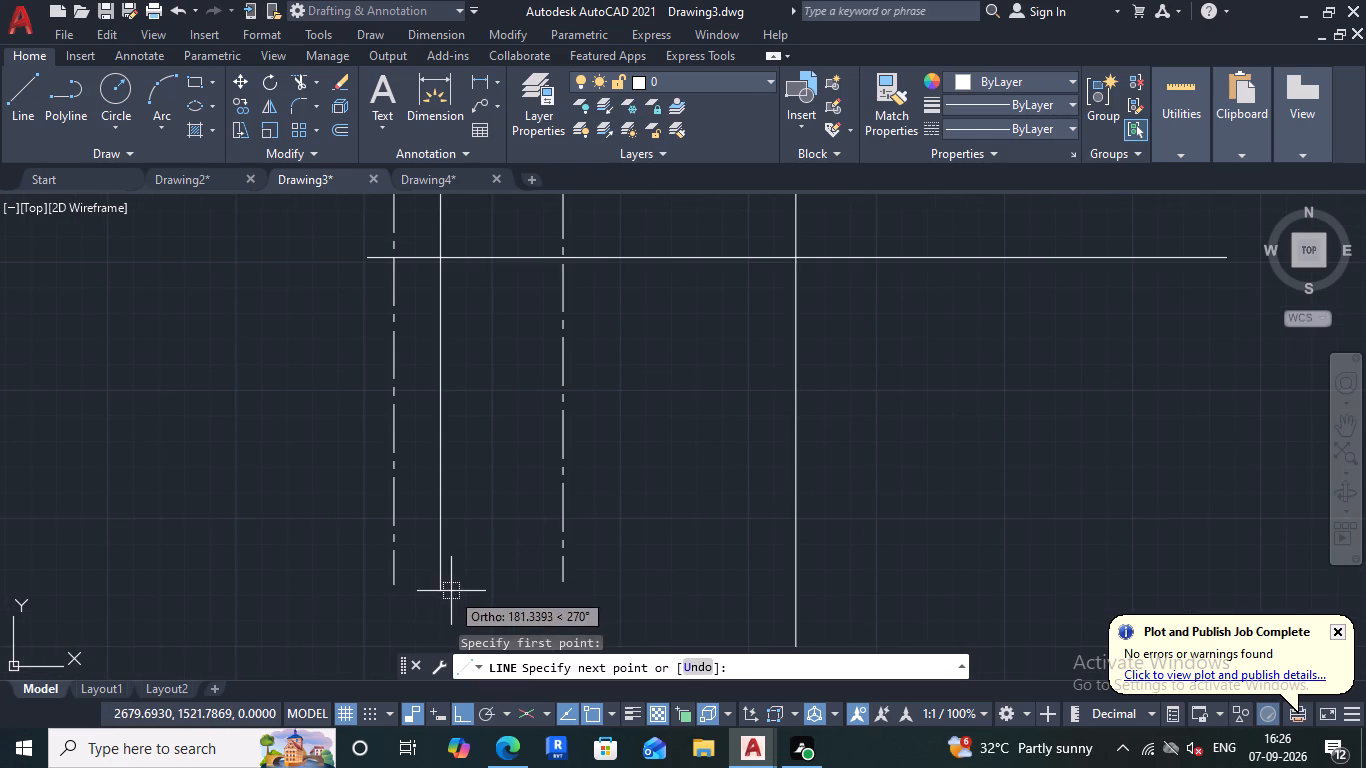
pyautogui.click(451, 591)
pyautogui.scroll(-1, 511, 593)
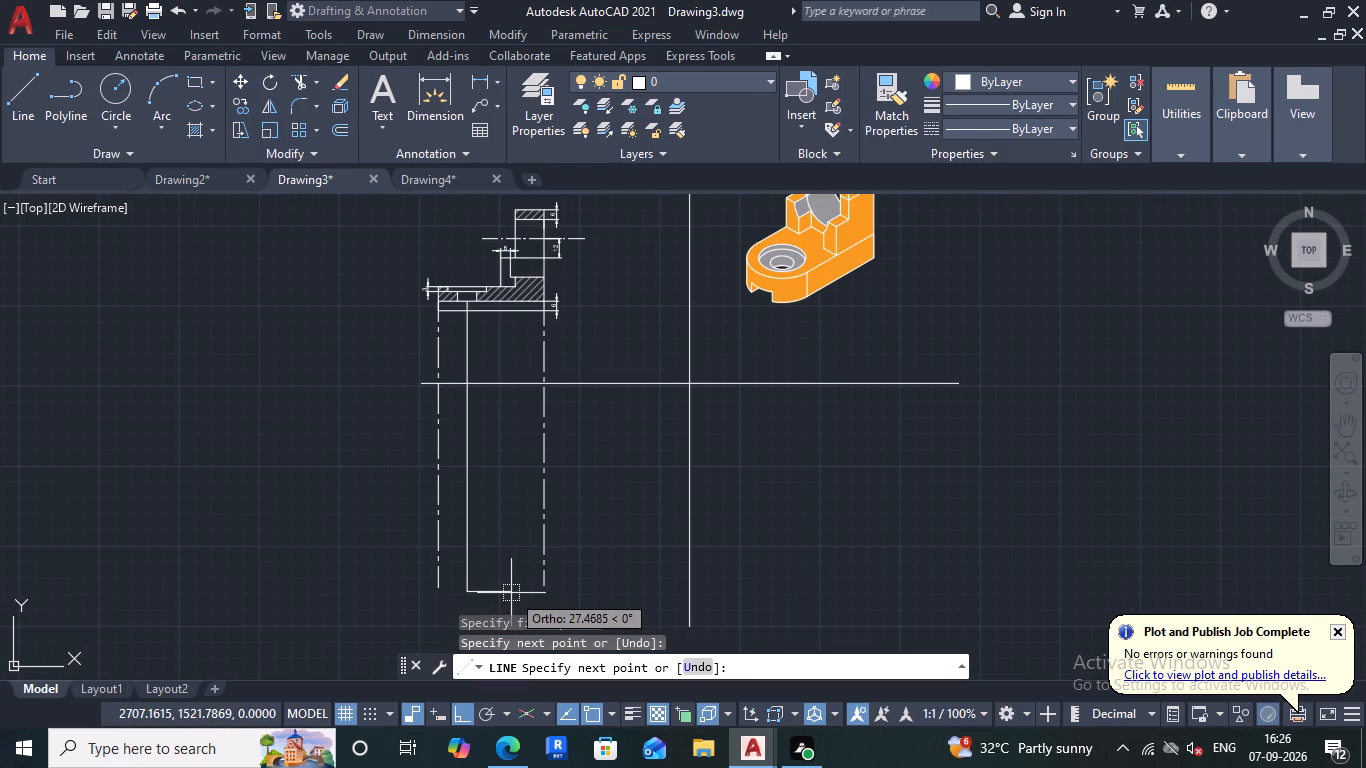
pyautogui.press('Escape')
# Draw a circle of radius 18 centred on the hole's vertical line below the horizontal reference line, reaching the left projection line.
pyautogui.scroll(-2, 514, 512)
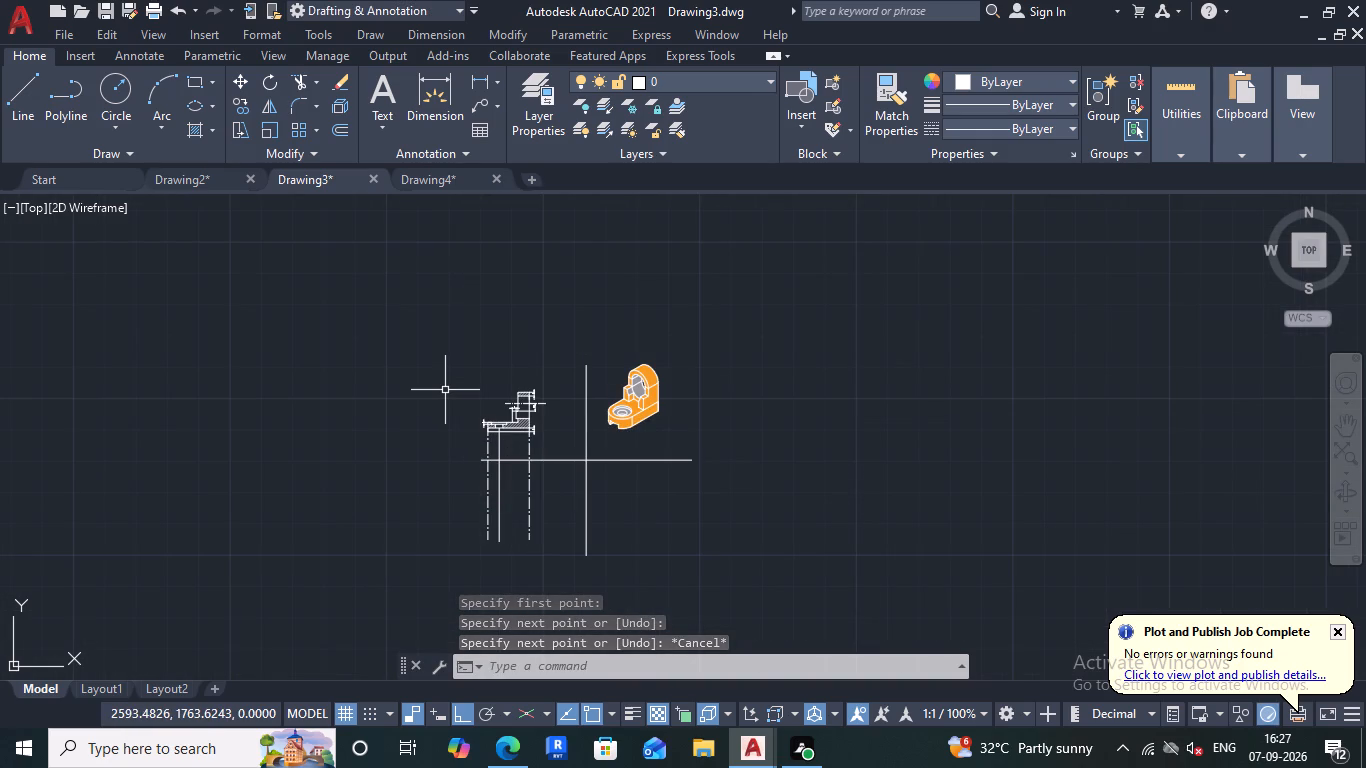
pyautogui.scroll(3, 492, 420)
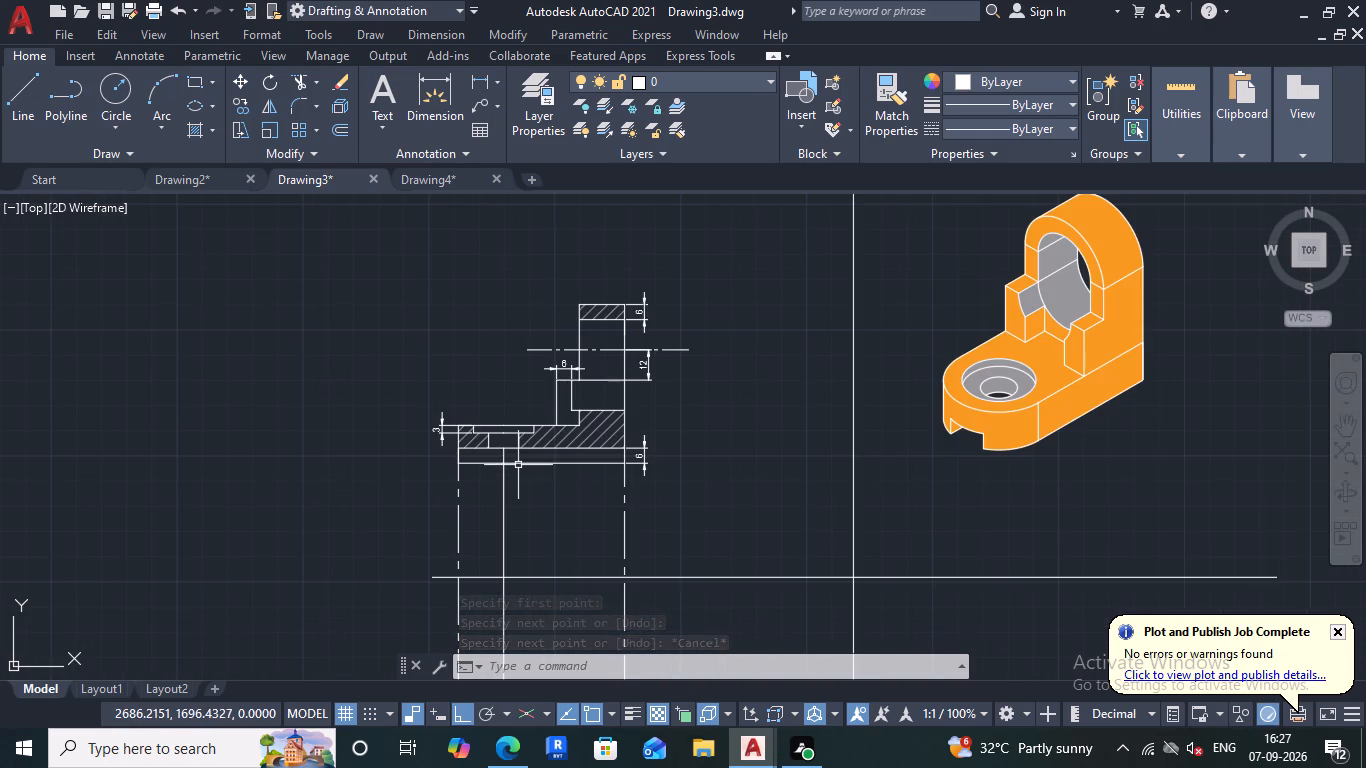
pyautogui.click(110, 97)
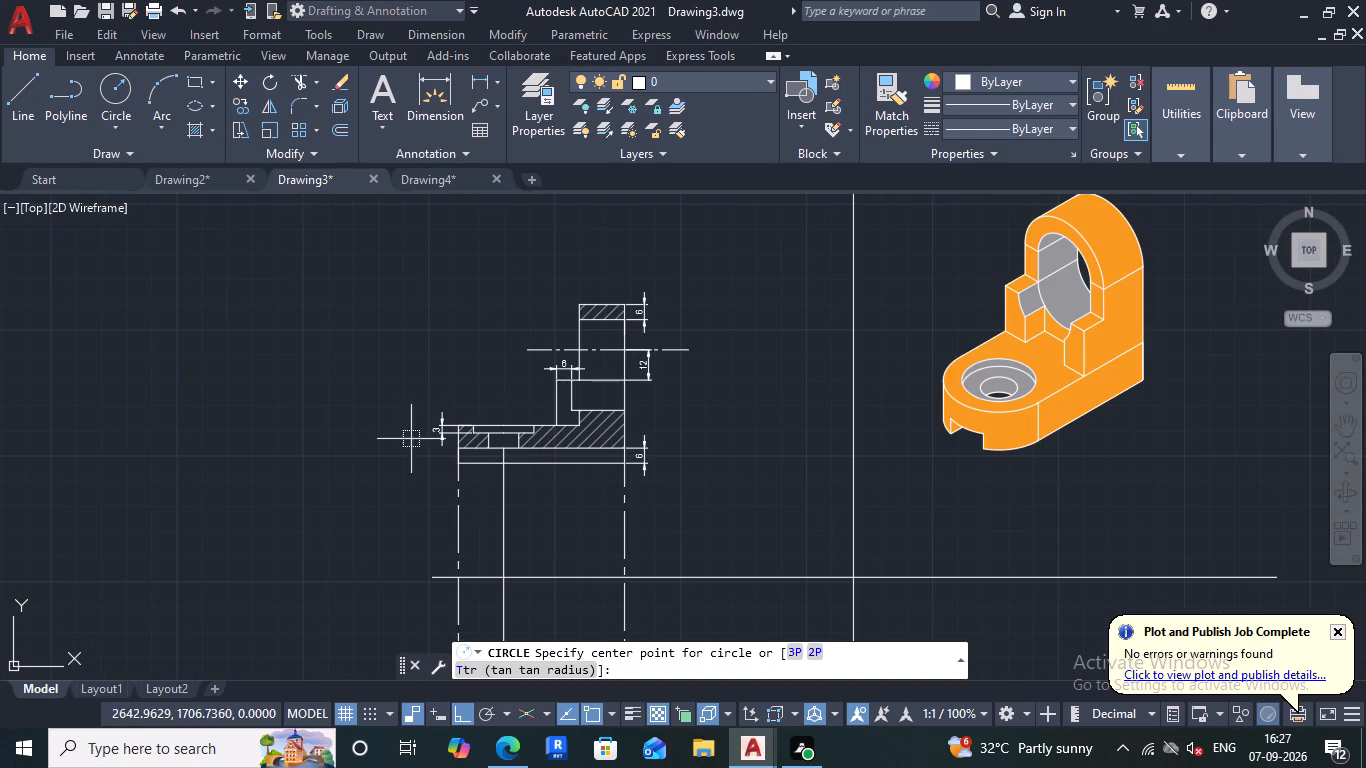
pyautogui.scroll(-2, 475, 449)
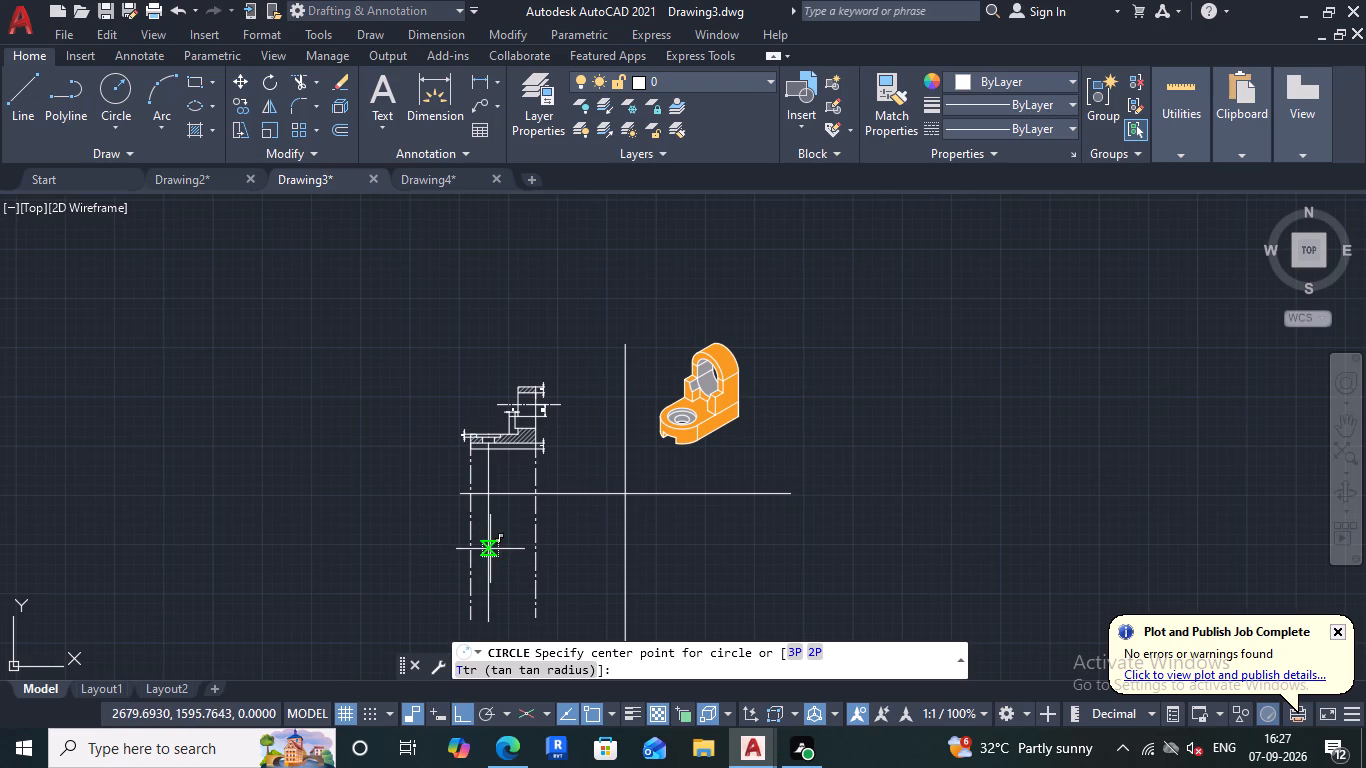
pyautogui.scroll(4, 490, 548)
pyautogui.click(446, 533)
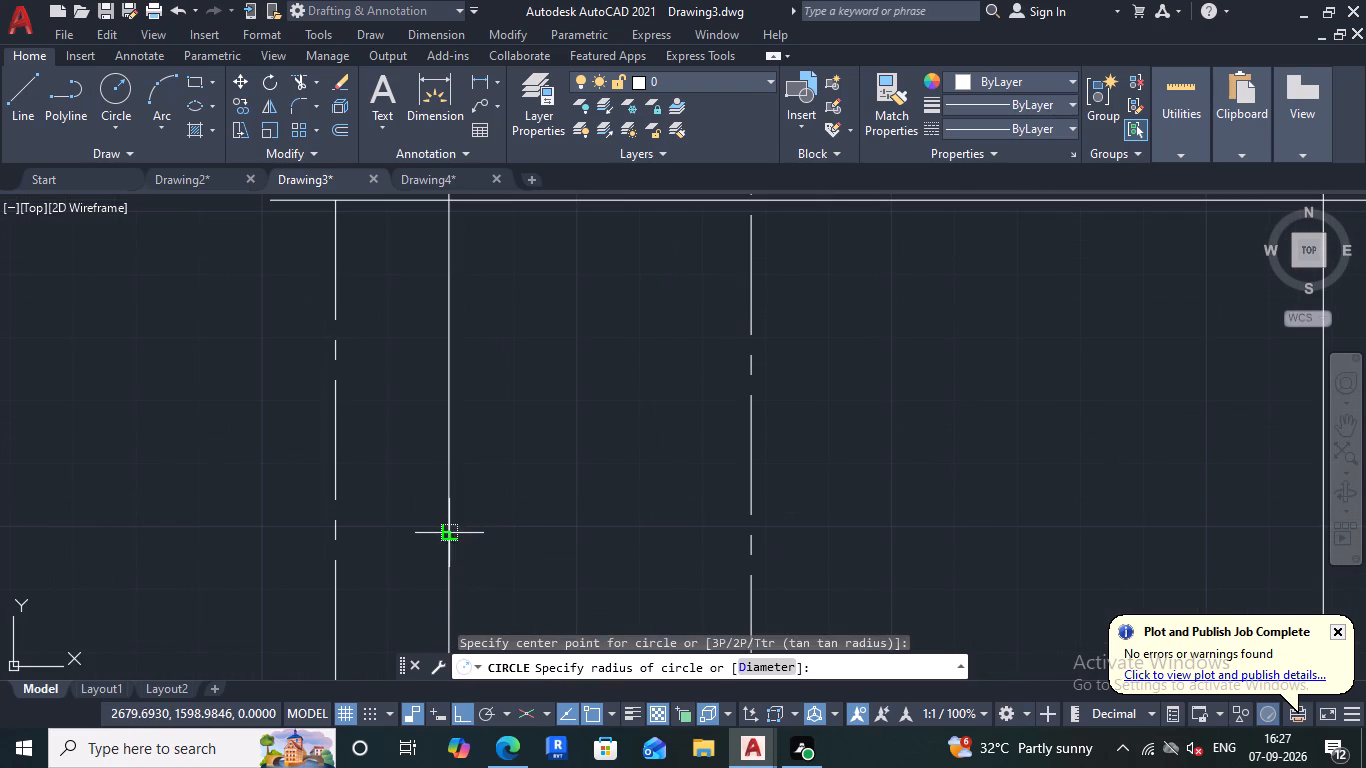
pyautogui.click(334, 533)
# Draw a circle of radius 12 concentric with the radius 18 circle in the top view.
pyautogui.scroll(-3, 454, 538)
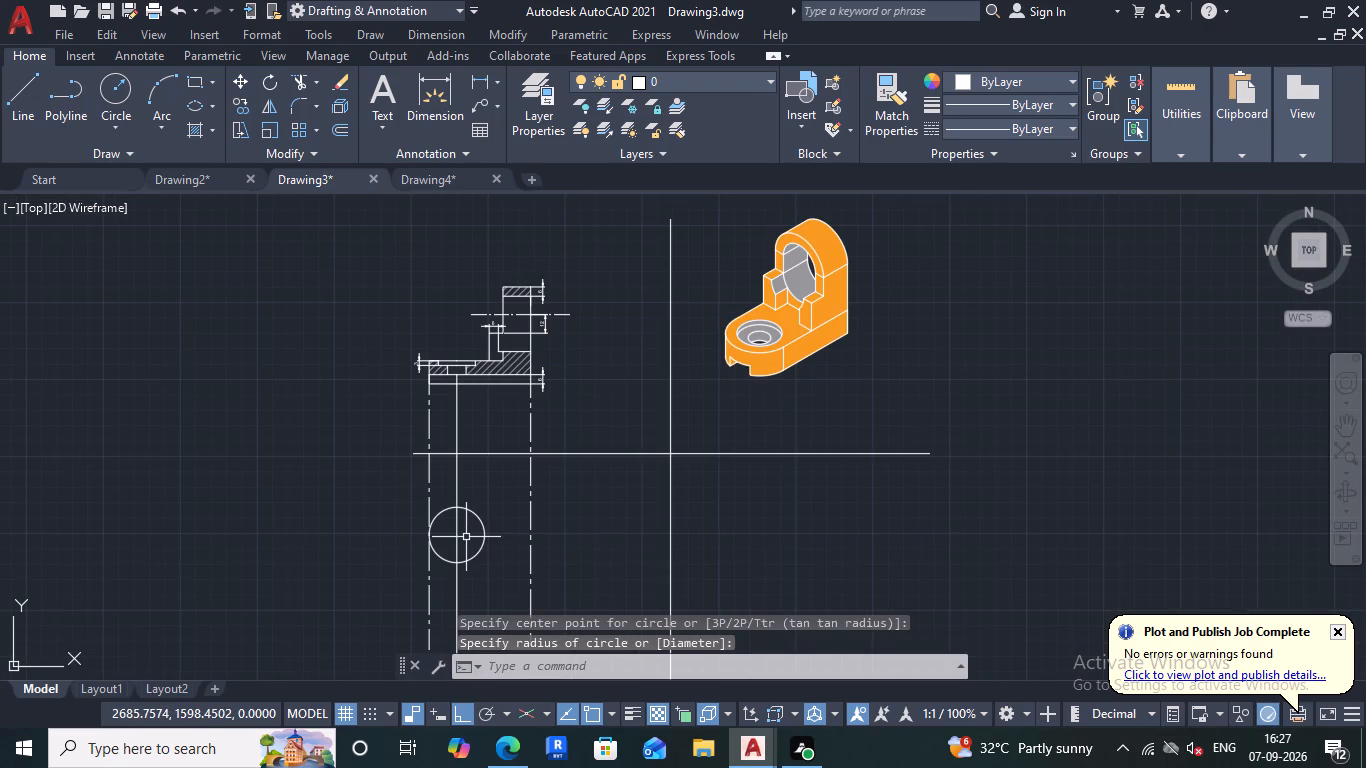
pyautogui.scroll(2, 437, 361)
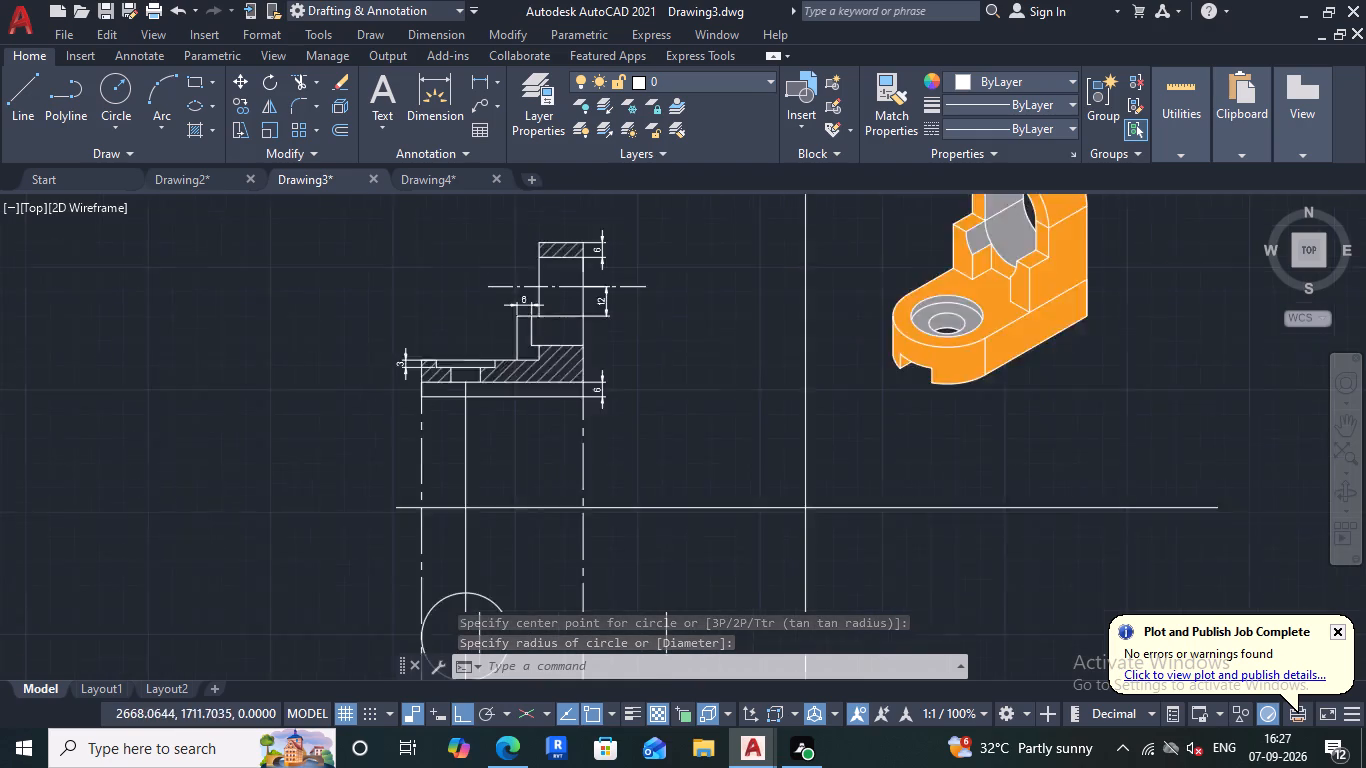
pyautogui.click(115, 87)
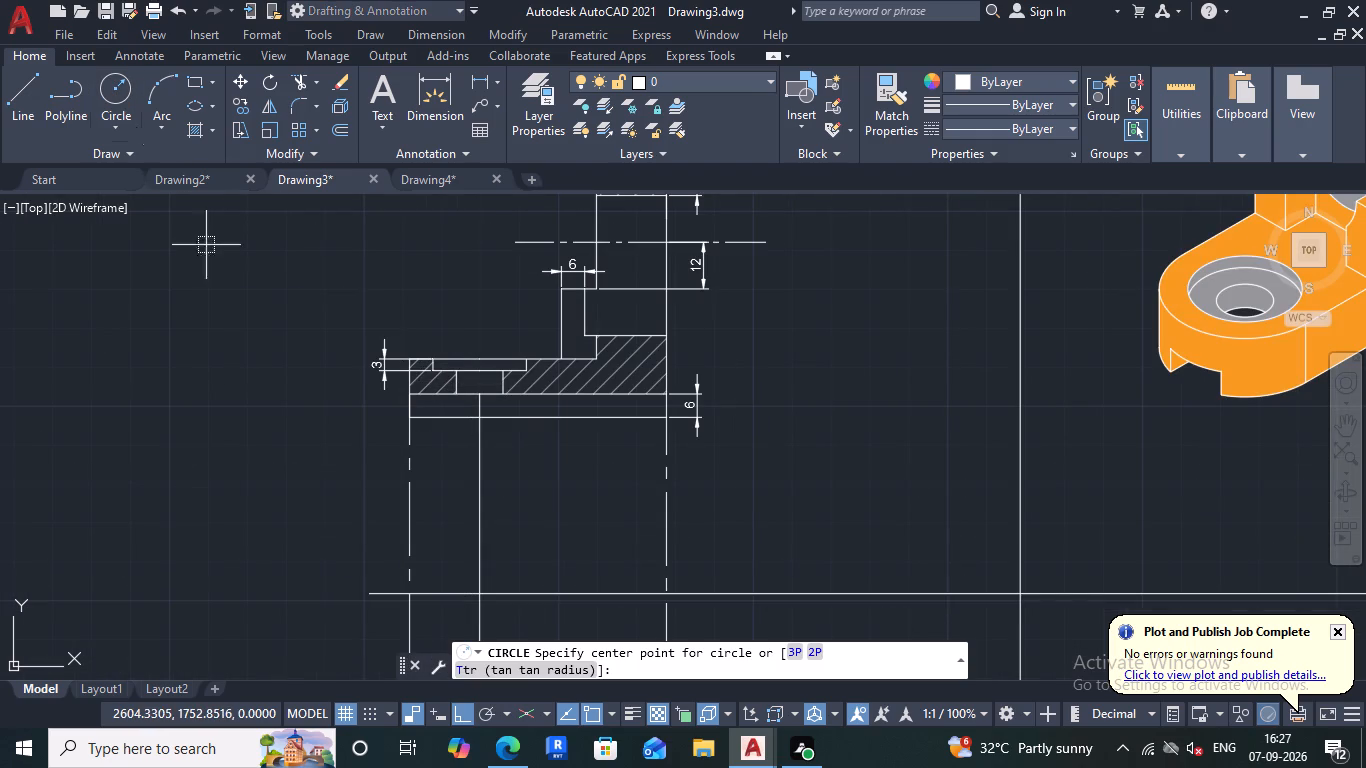
pyautogui.scroll(-2, 470, 503)
pyautogui.middleClick(492, 465)
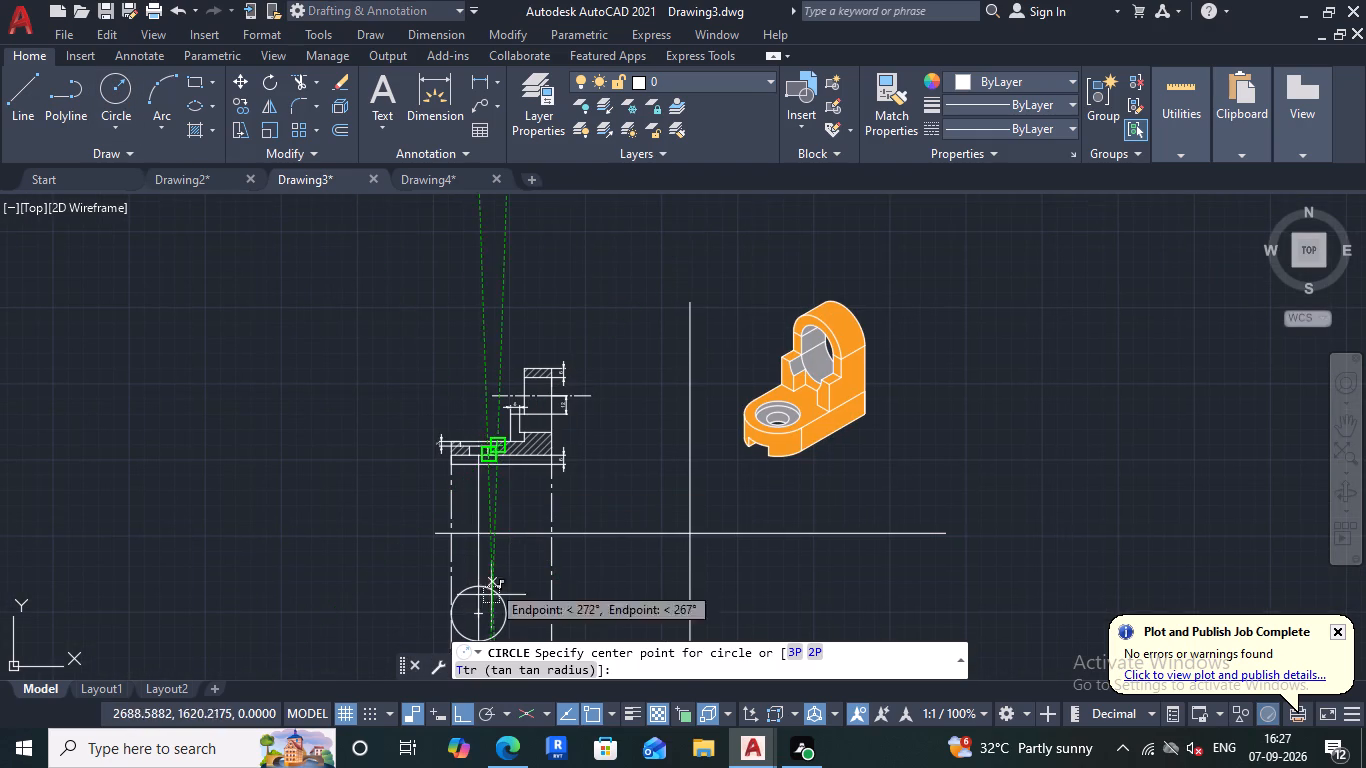
pyautogui.scroll(3, 481, 611)
pyautogui.moveTo(475, 546); pyautogui.dragTo(479, 526, button='middle')
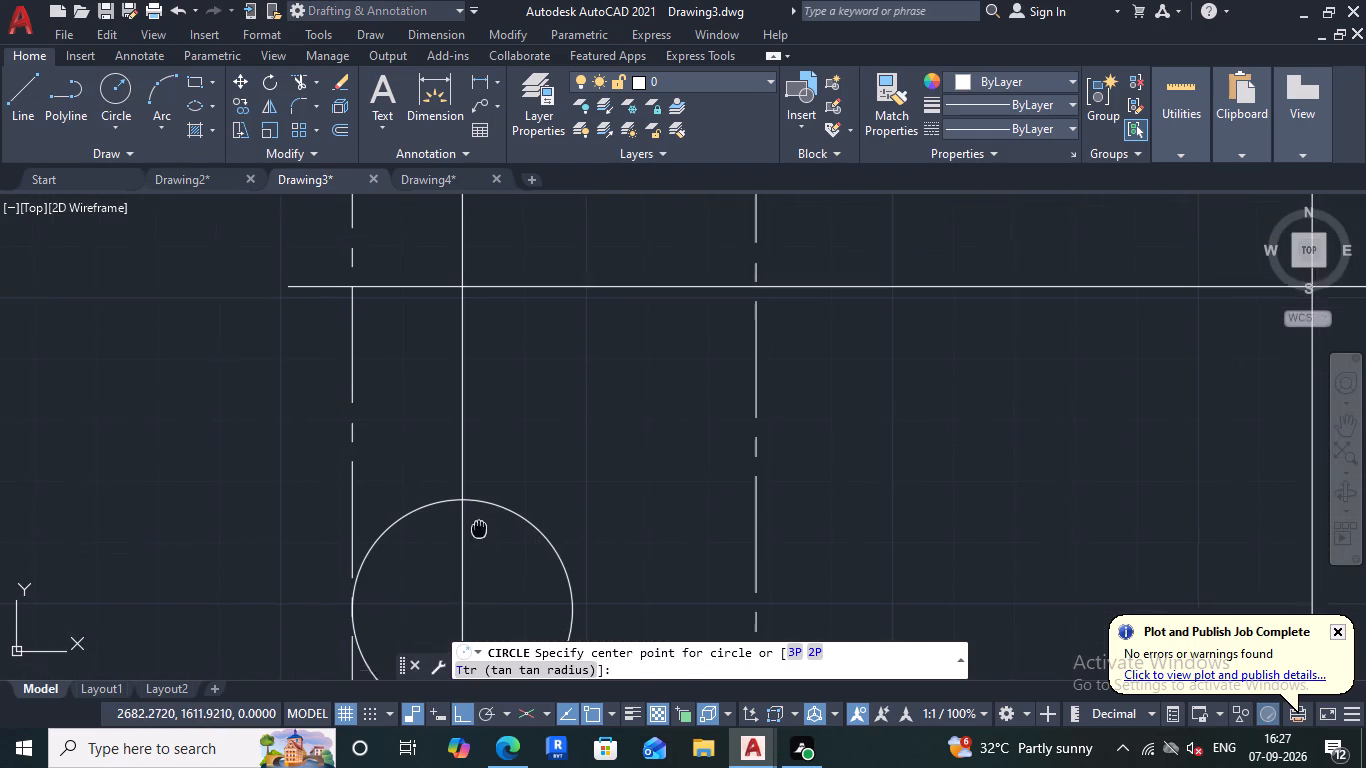
pyautogui.moveTo(479, 526); pyautogui.dragTo(486, 449, button='middle')
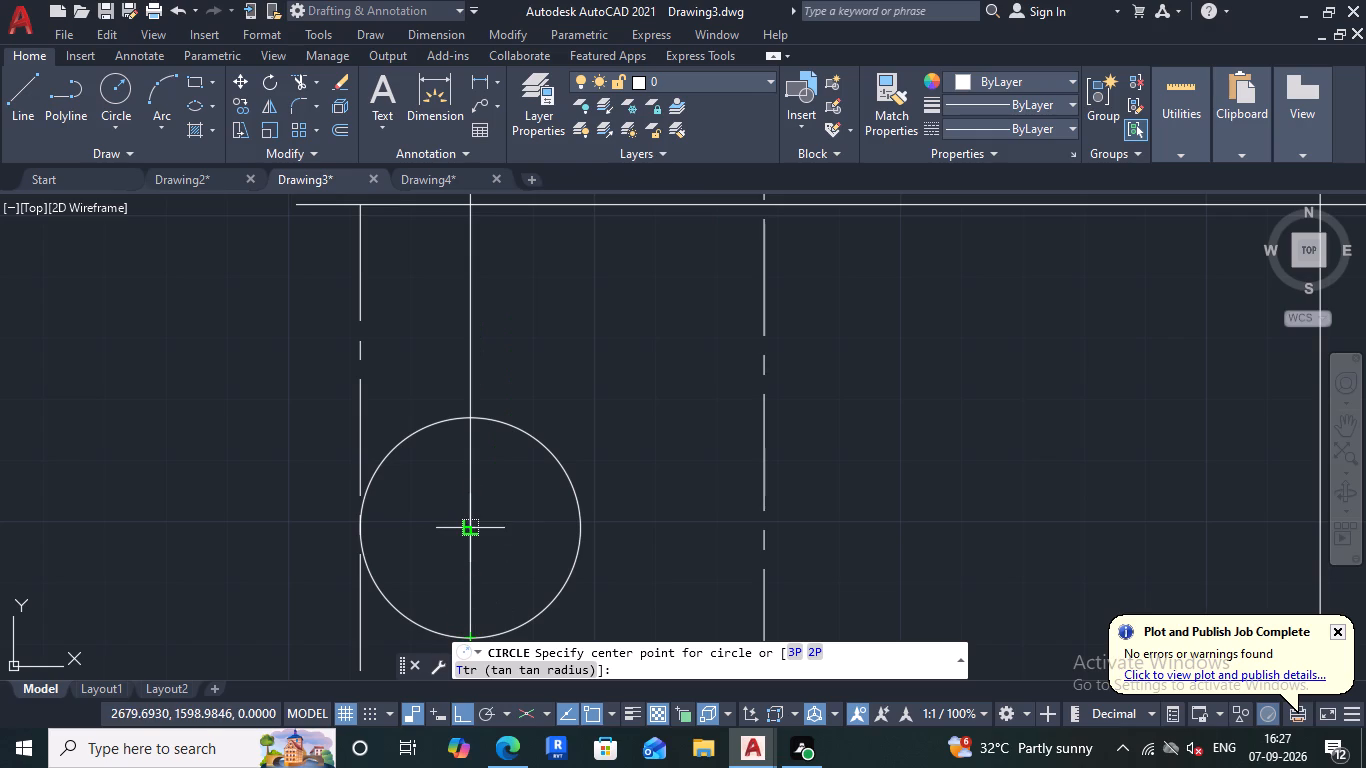
pyautogui.click(473, 530)
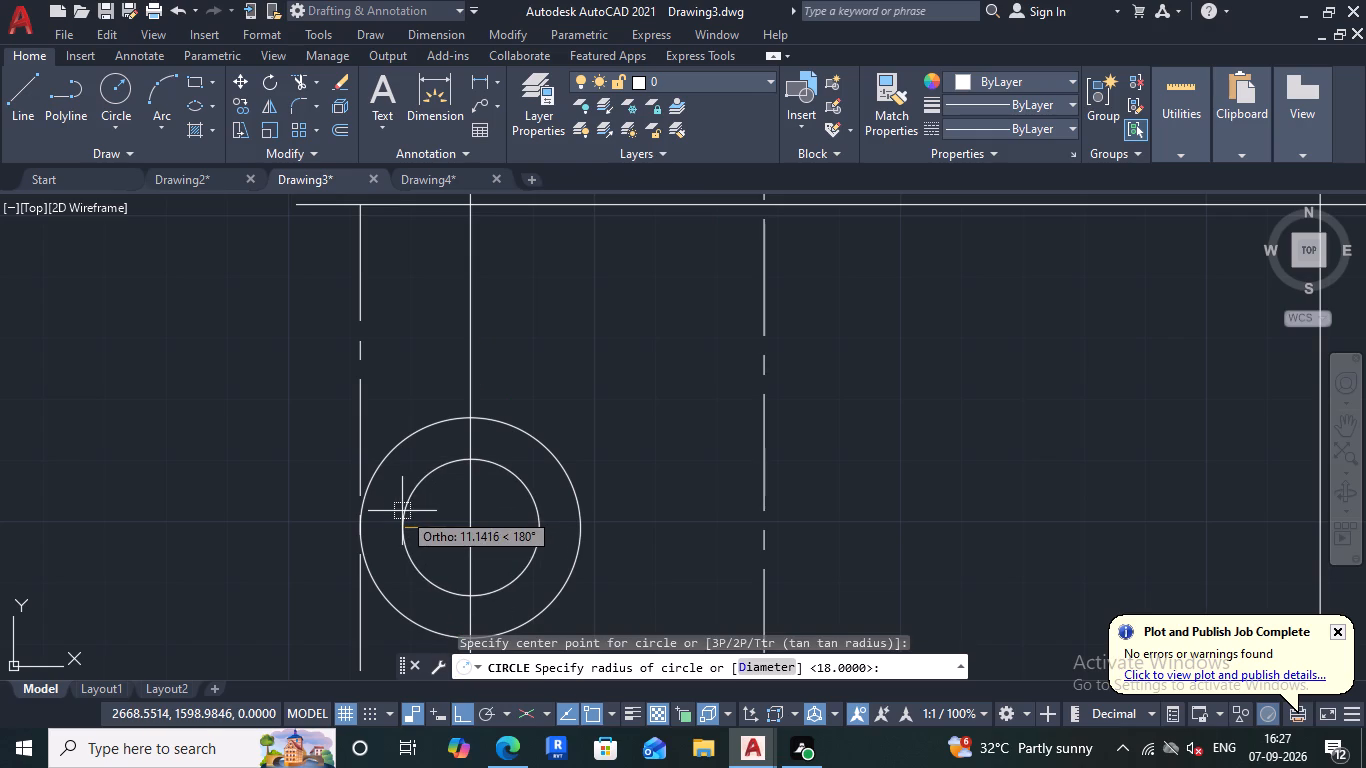
pyautogui.write('12')
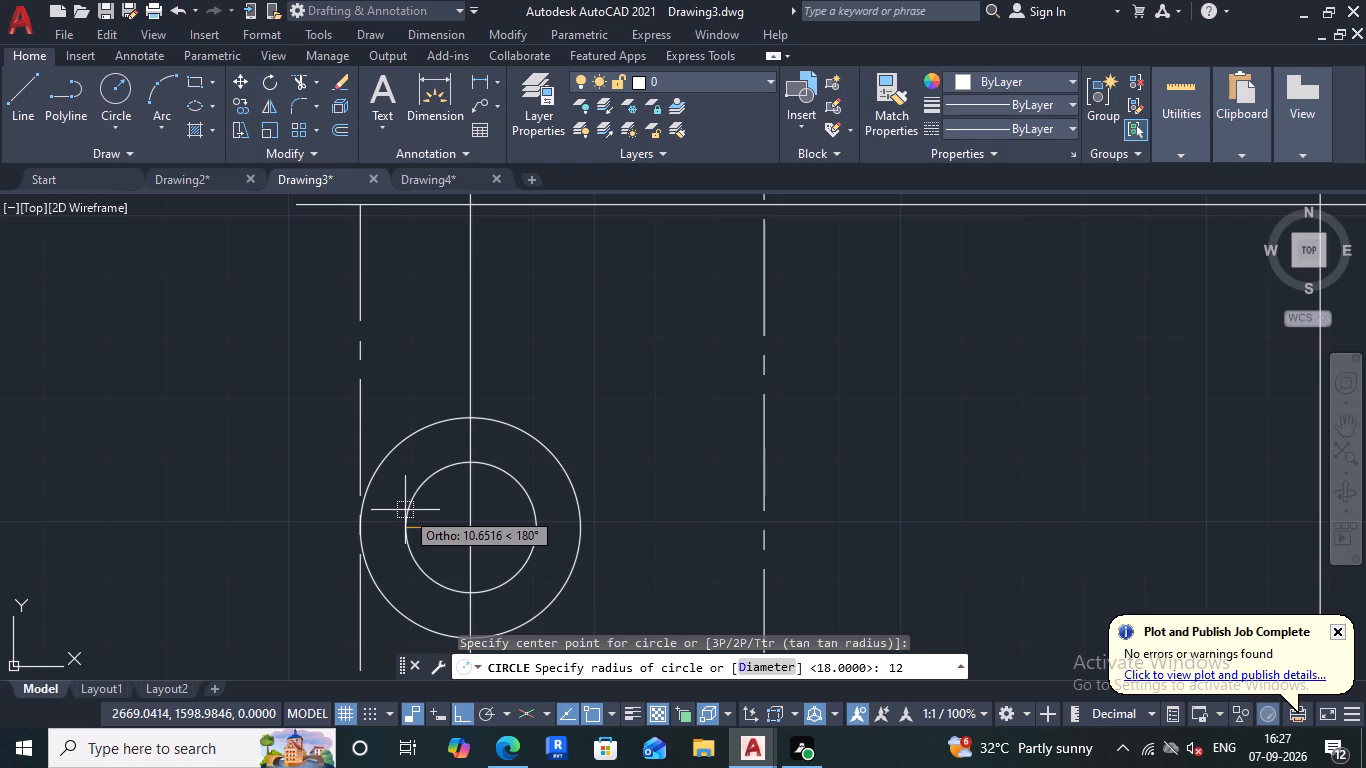
pyautogui.press('Return')
# Draw a circle of radius 6 at the same centre, inside the radius 12 circle.
pyautogui.press('space')
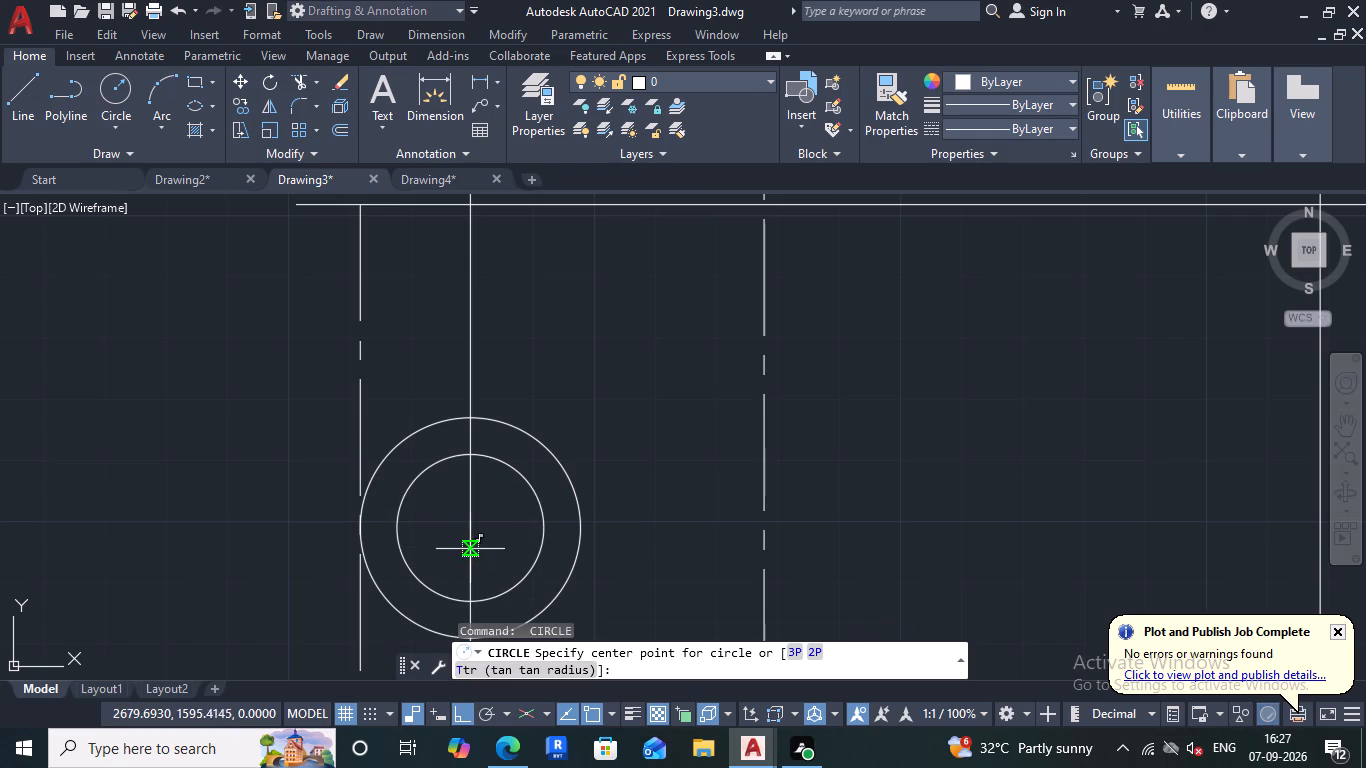
pyautogui.click(467, 526)
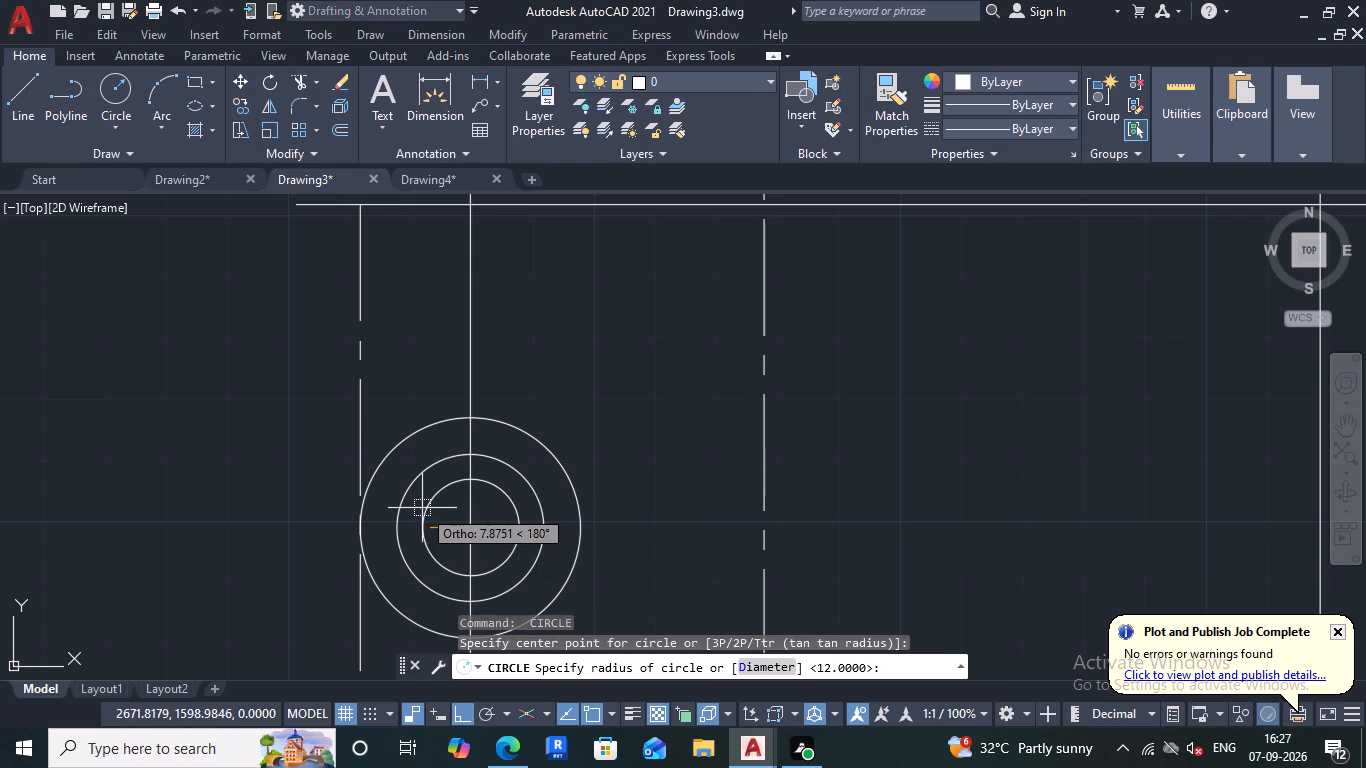
pyautogui.press('6')
pyautogui.press('Return')
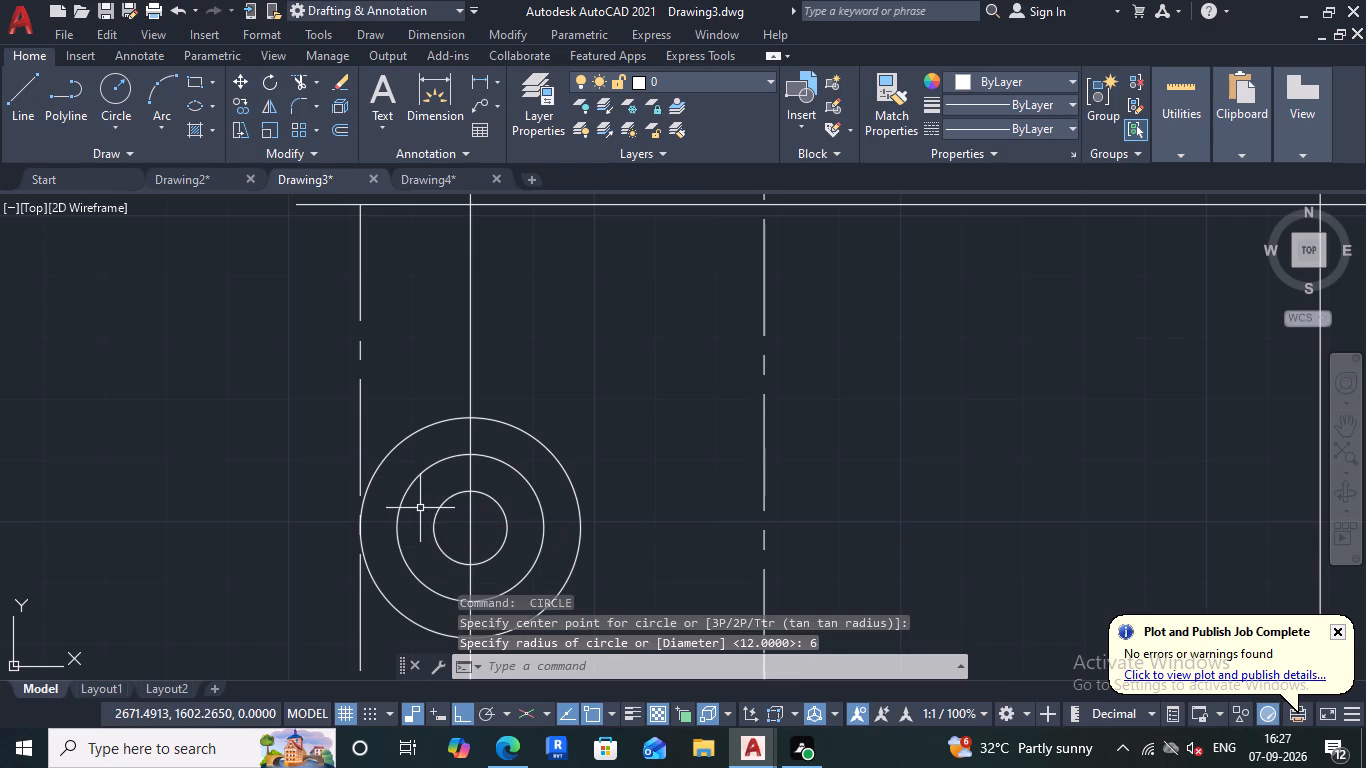
# Draw two horizontal lines from the outer circle's top and bottom quadrants to the right projection line.
pyautogui.scroll(-2, 460, 529)
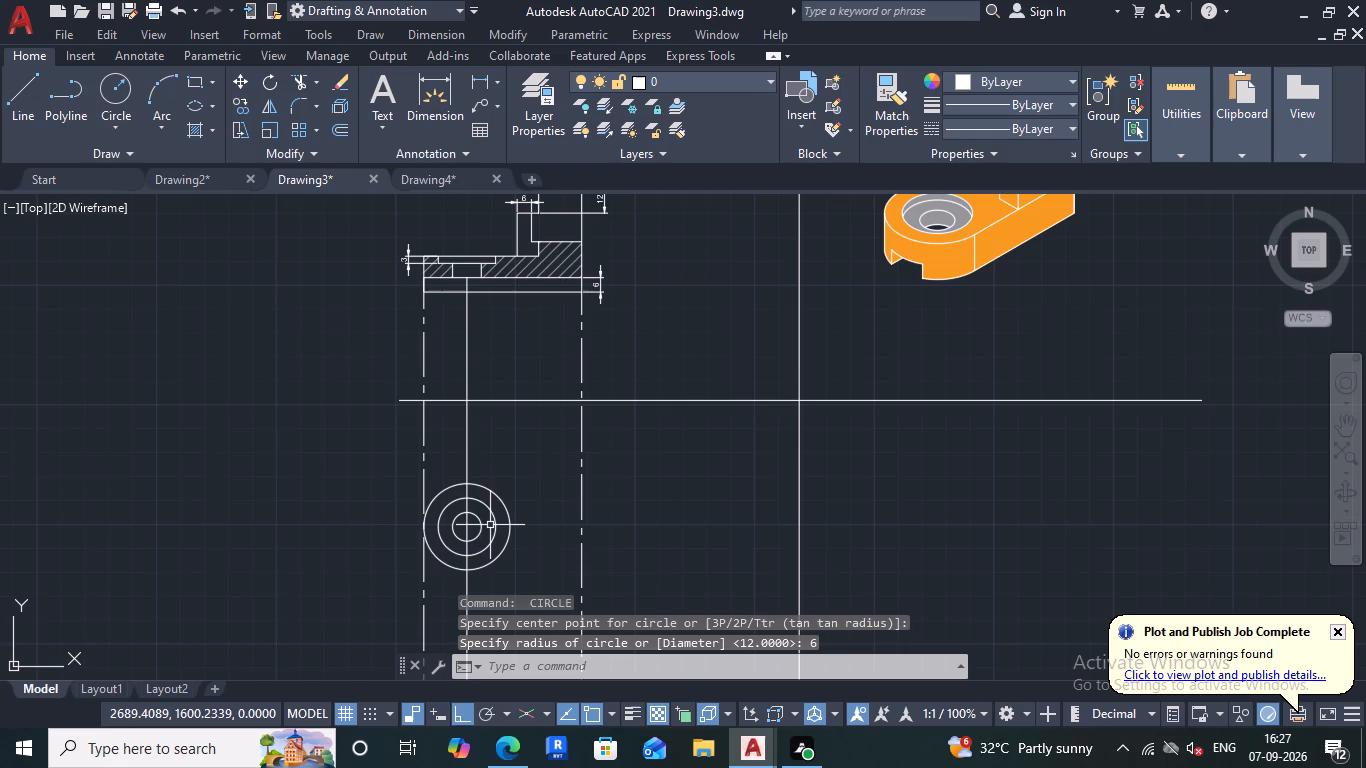
pyautogui.scroll(1, 498, 510)
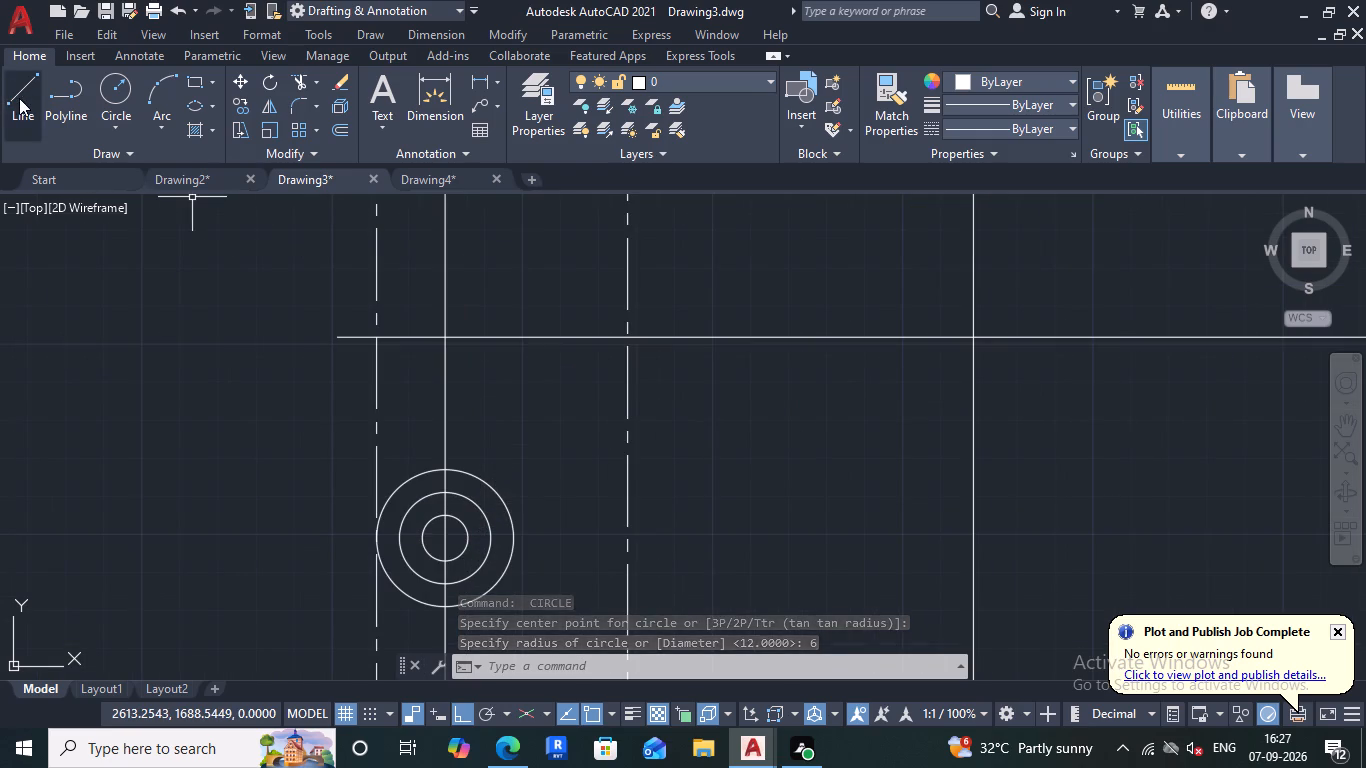
pyautogui.click(19, 98)
pyautogui.click(442, 470)
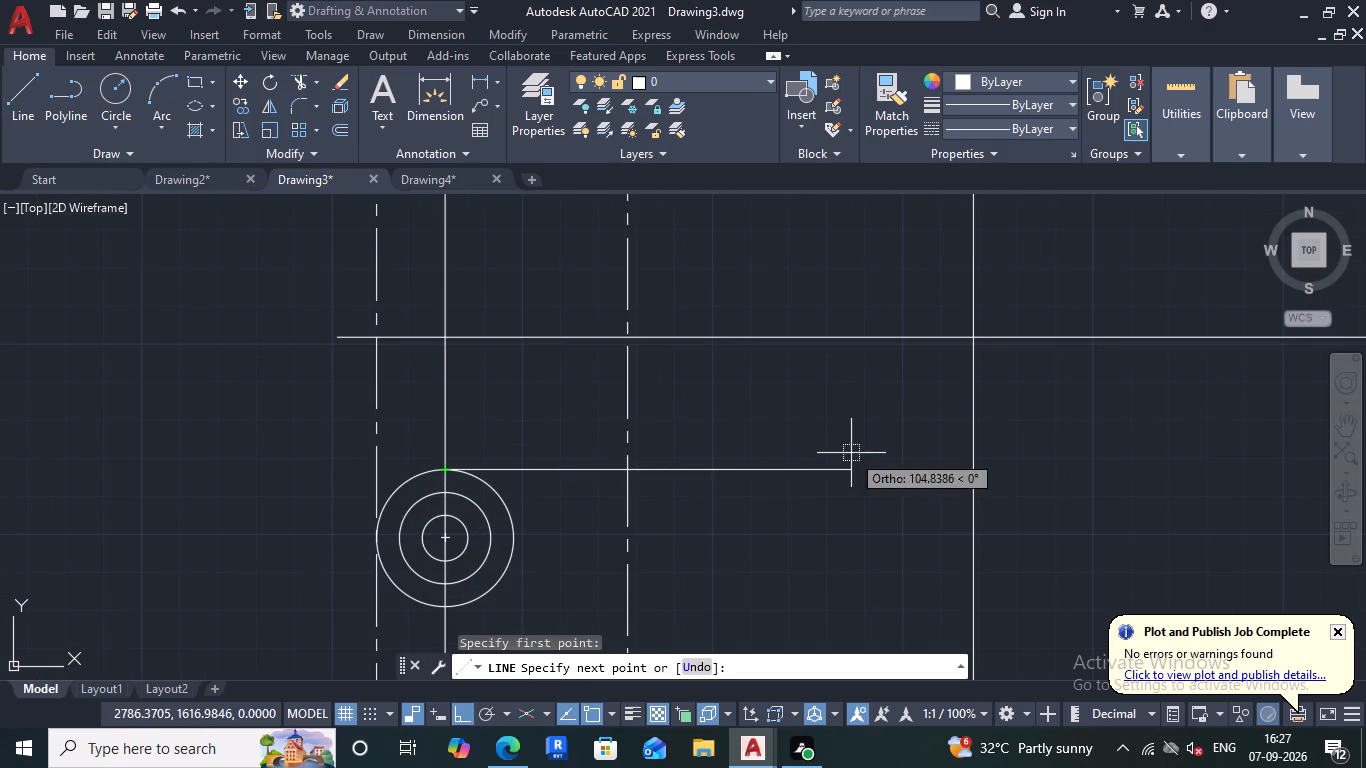
pyautogui.scroll(-2, 887, 465)
pyautogui.scroll(1, 797, 478)
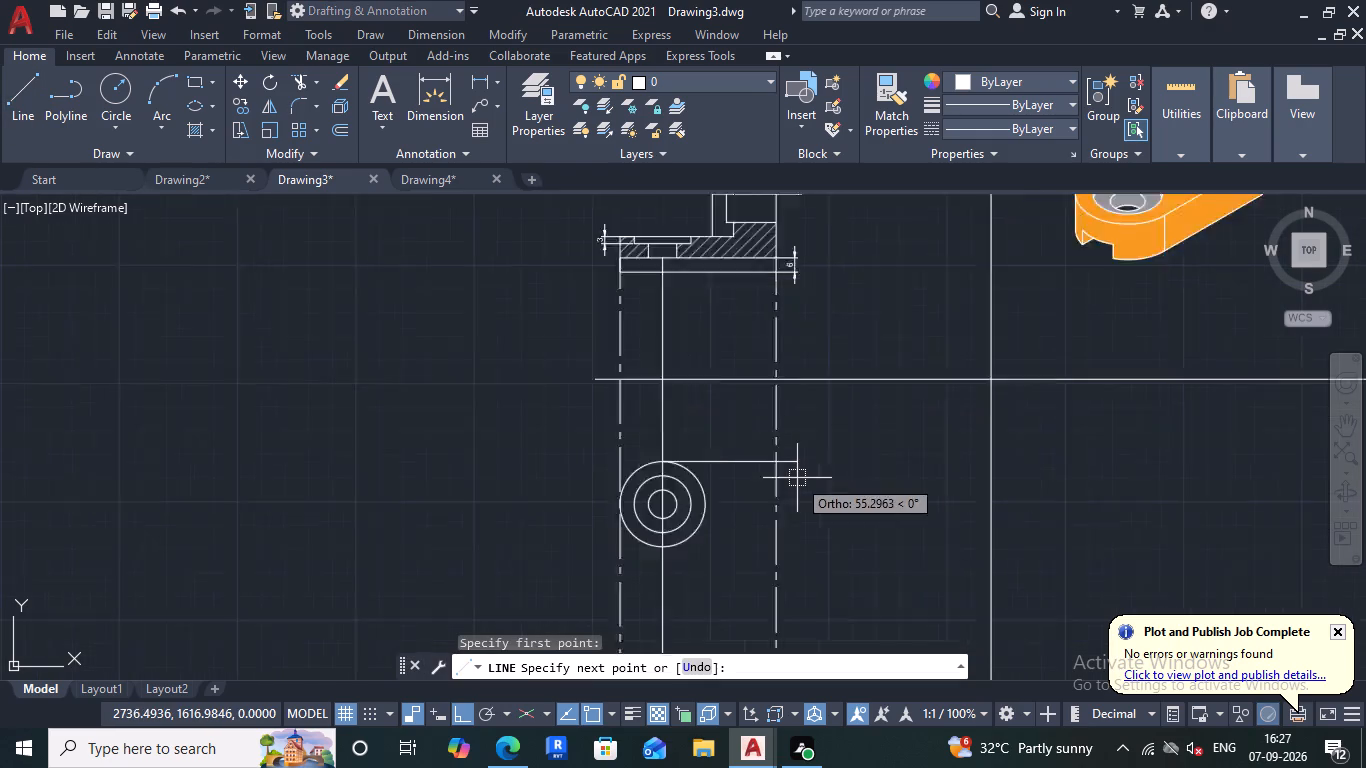
pyautogui.scroll(1, 797, 478)
pyautogui.click(757, 450)
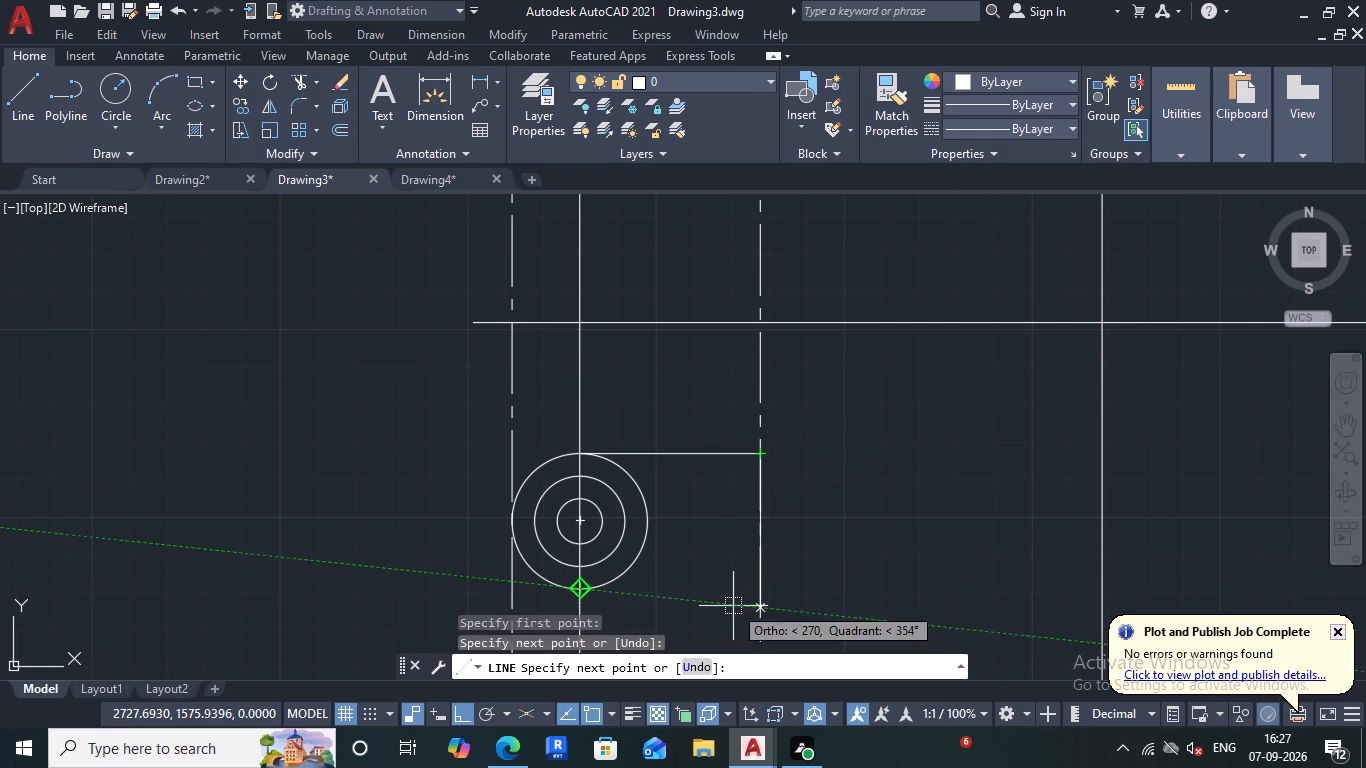
pyautogui.press('Escape')
pyautogui.press('space')
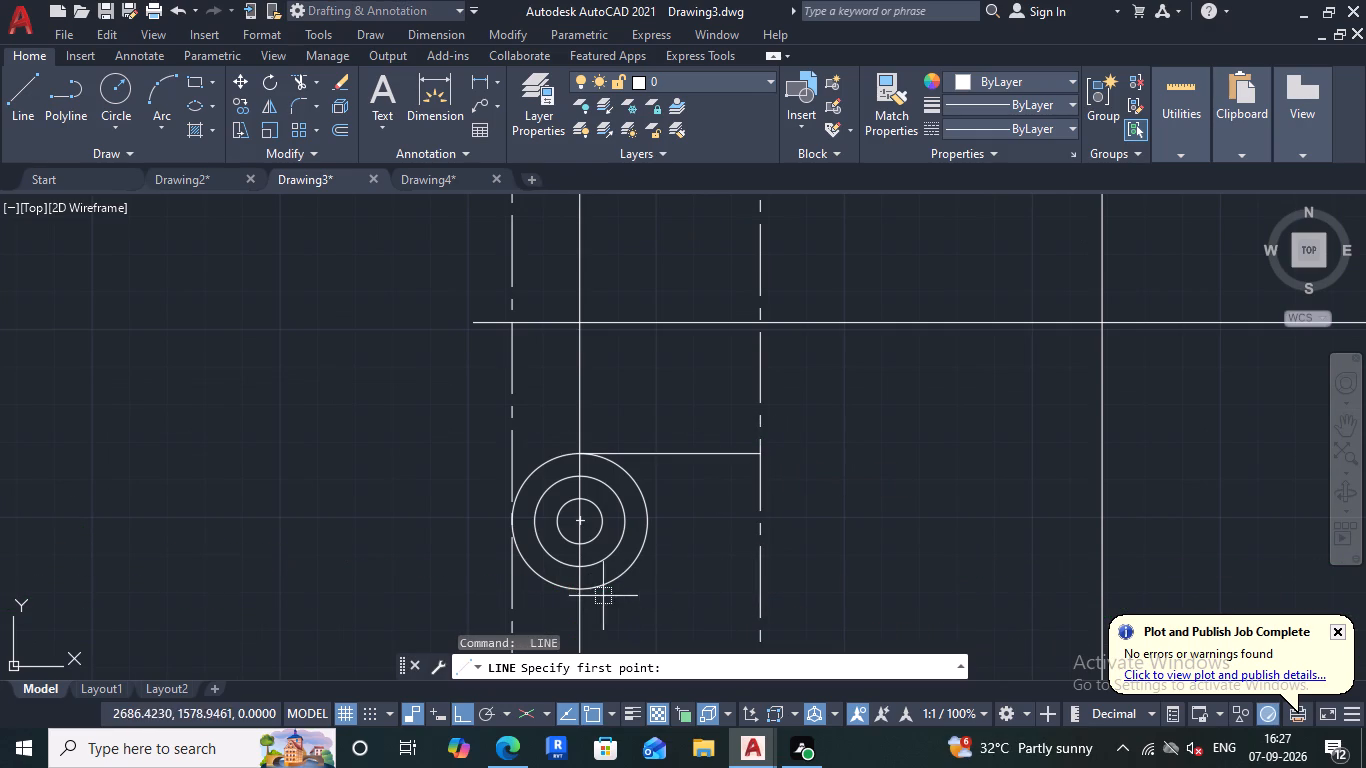
pyautogui.click(580, 592)
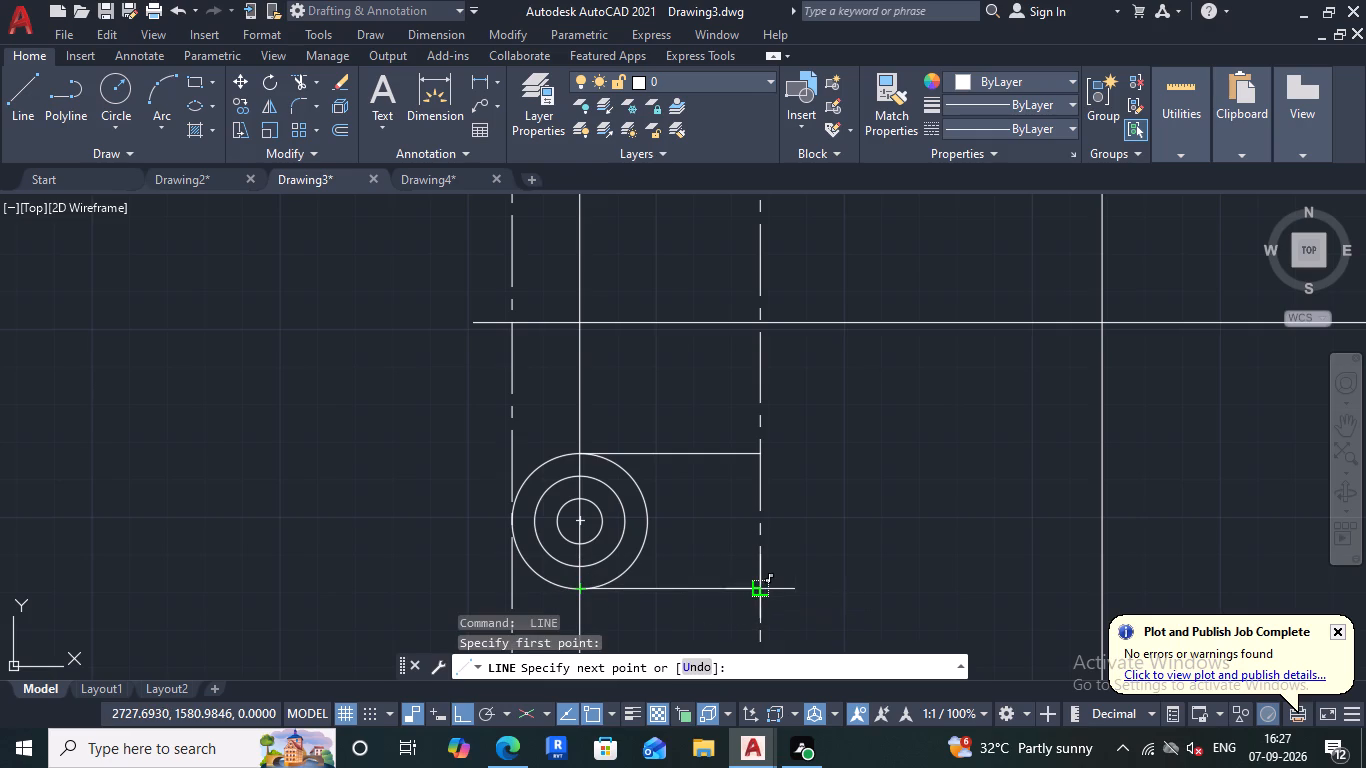
pyautogui.click(758, 585)
pyautogui.press('Escape')
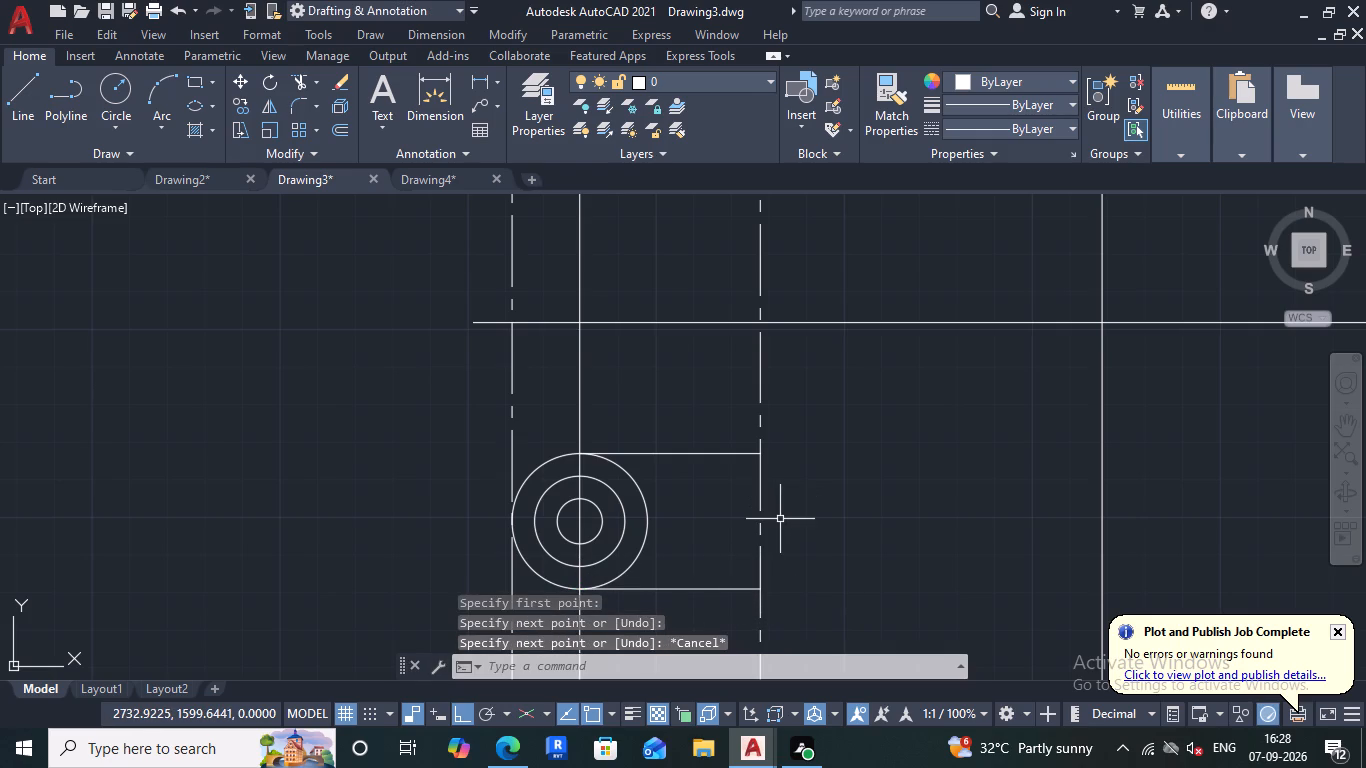
# Close the top view's right end with a vertical line along the projection line, joining the two horizontal edges.
pyautogui.press('space')
pyautogui.click(763, 460)
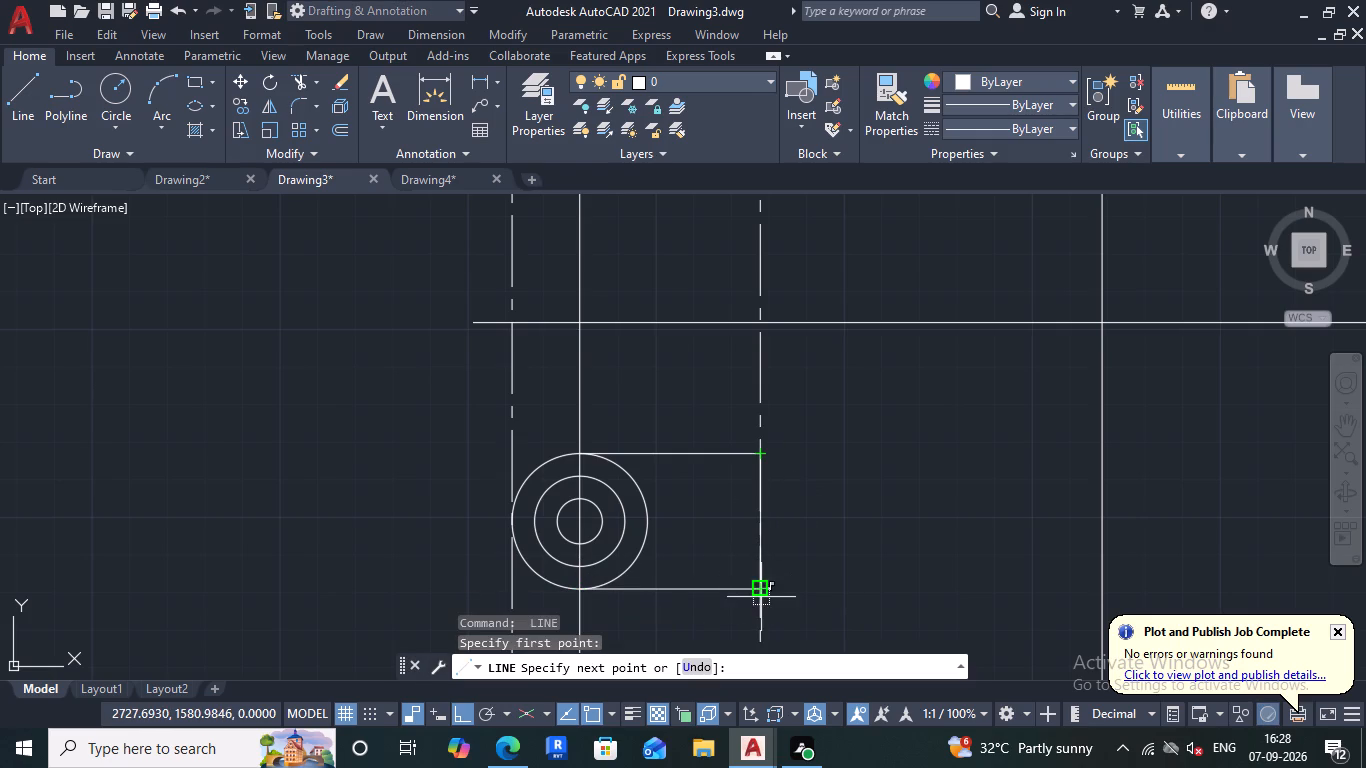
pyautogui.click(758, 586)
pyautogui.press('Escape')
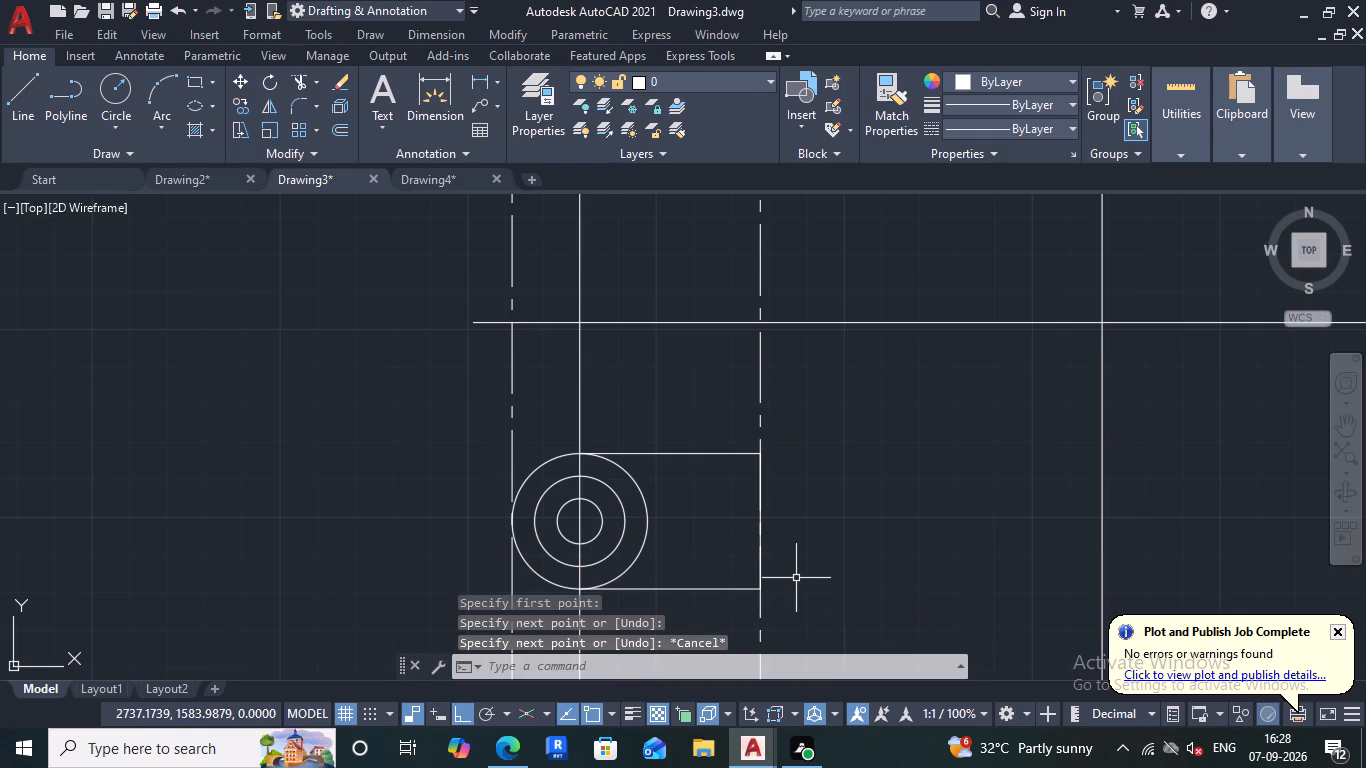
# Offset the top view's right vertical edge 18 units inward, toward the circles.
pyautogui.click(786, 528)
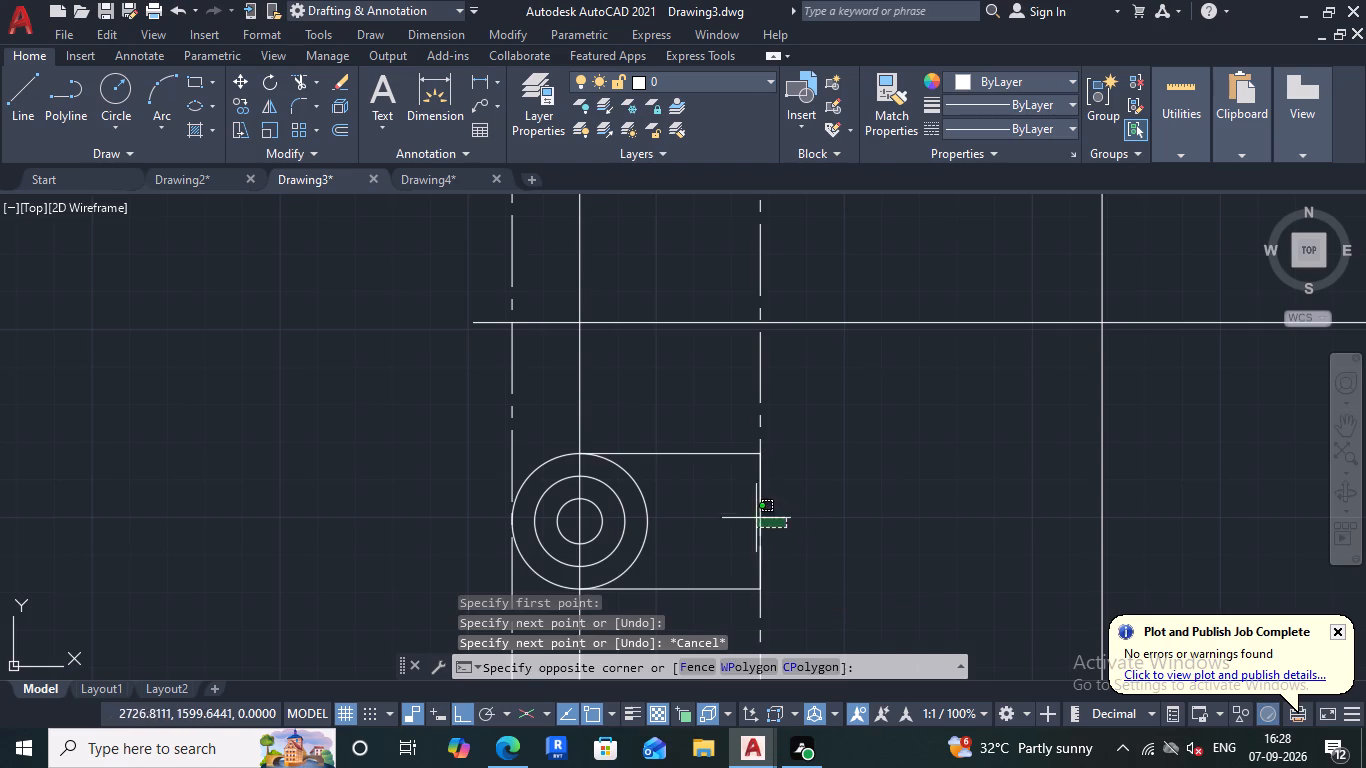
pyautogui.click(756, 518)
pyautogui.press('Escape')
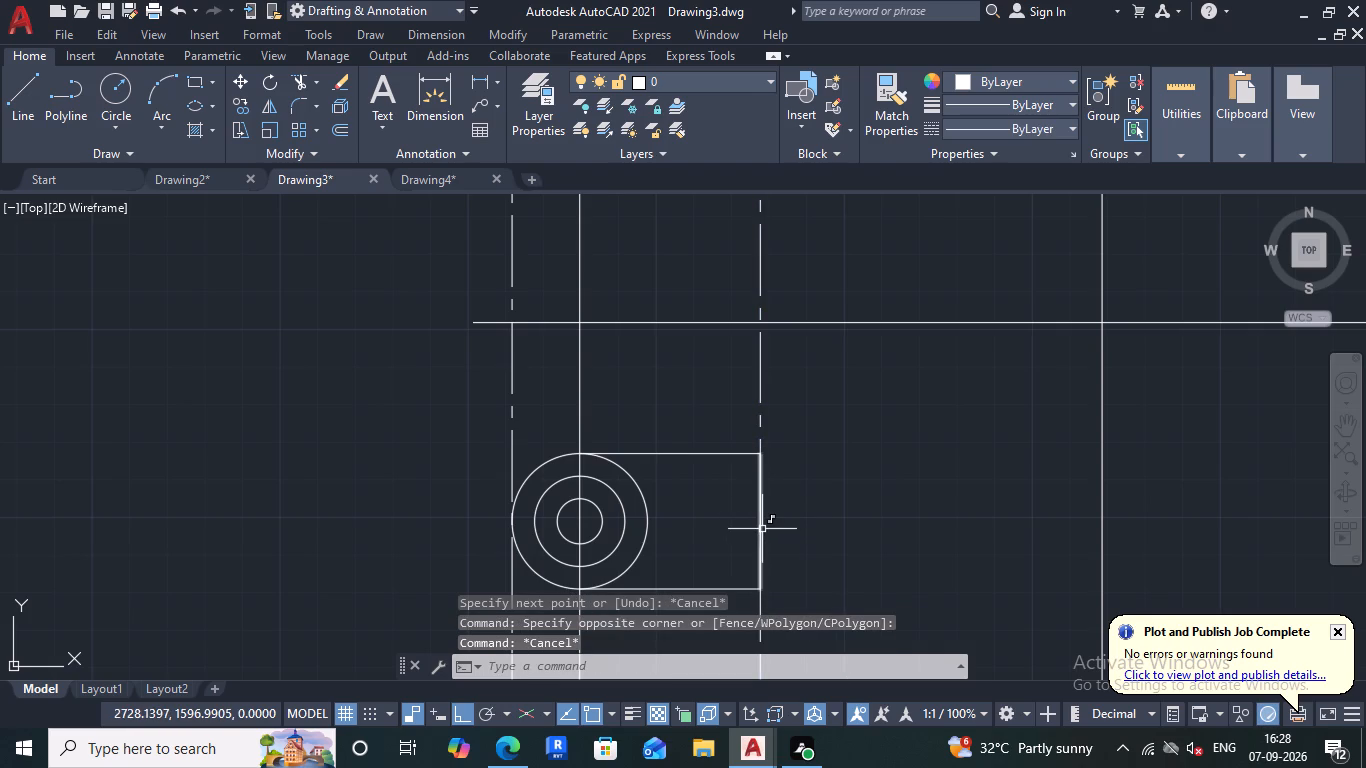
pyautogui.click(762, 529)
pyautogui.click(344, 130)
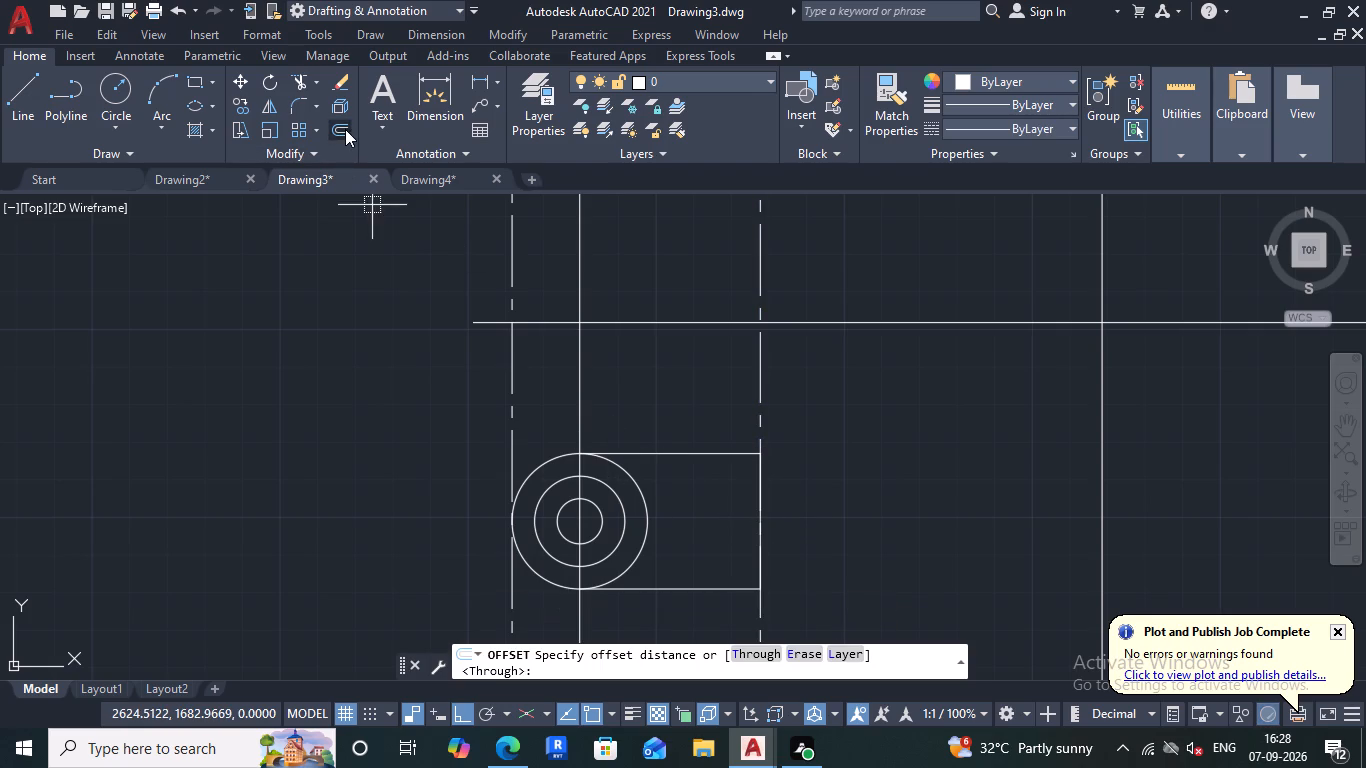
pyautogui.write('18')
pyautogui.press('Return')
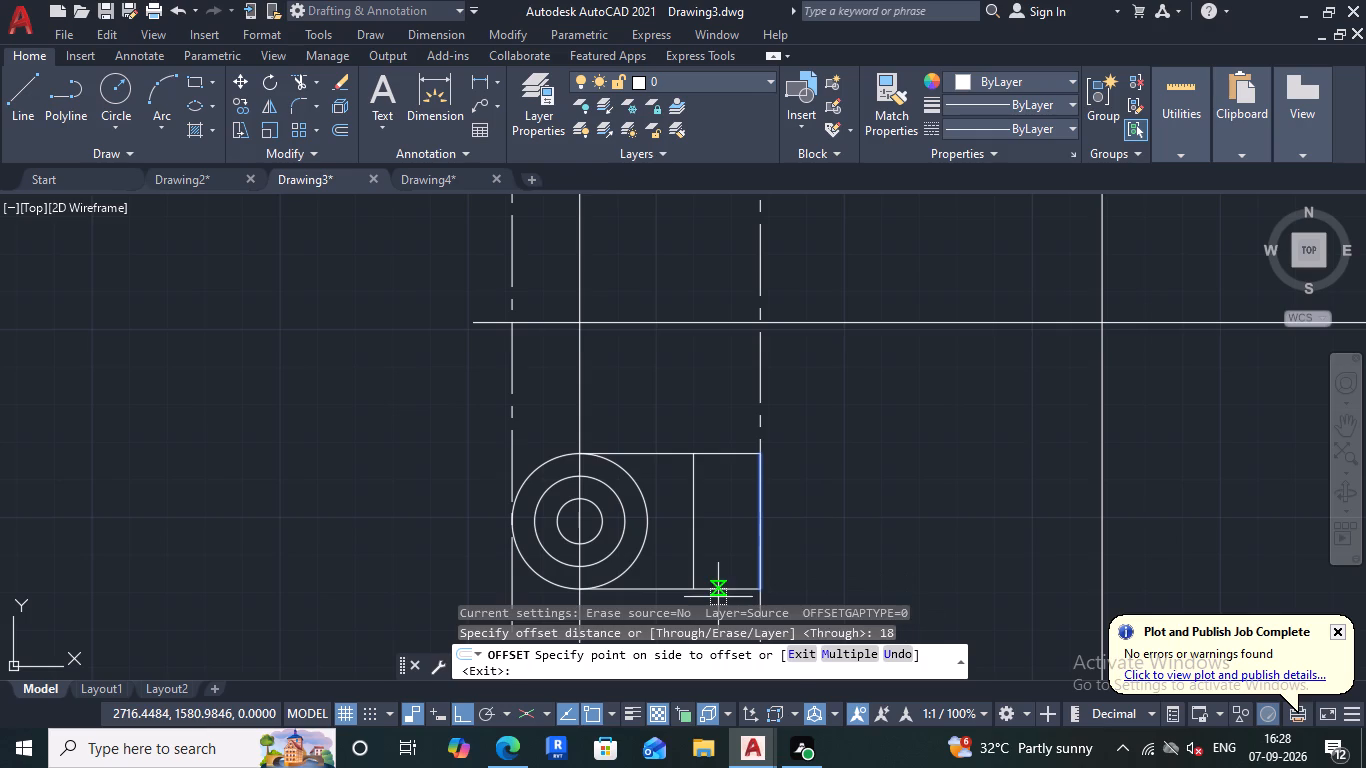
pyautogui.click(718, 597)
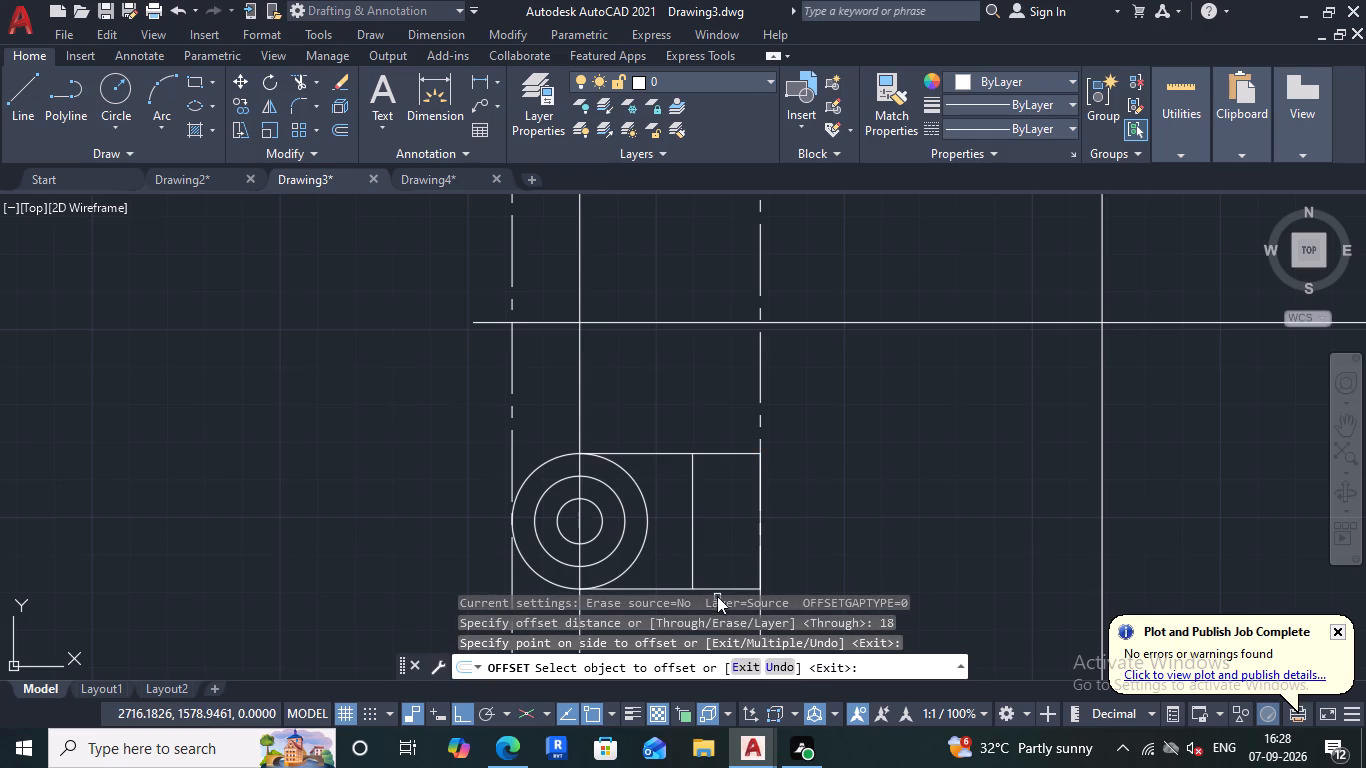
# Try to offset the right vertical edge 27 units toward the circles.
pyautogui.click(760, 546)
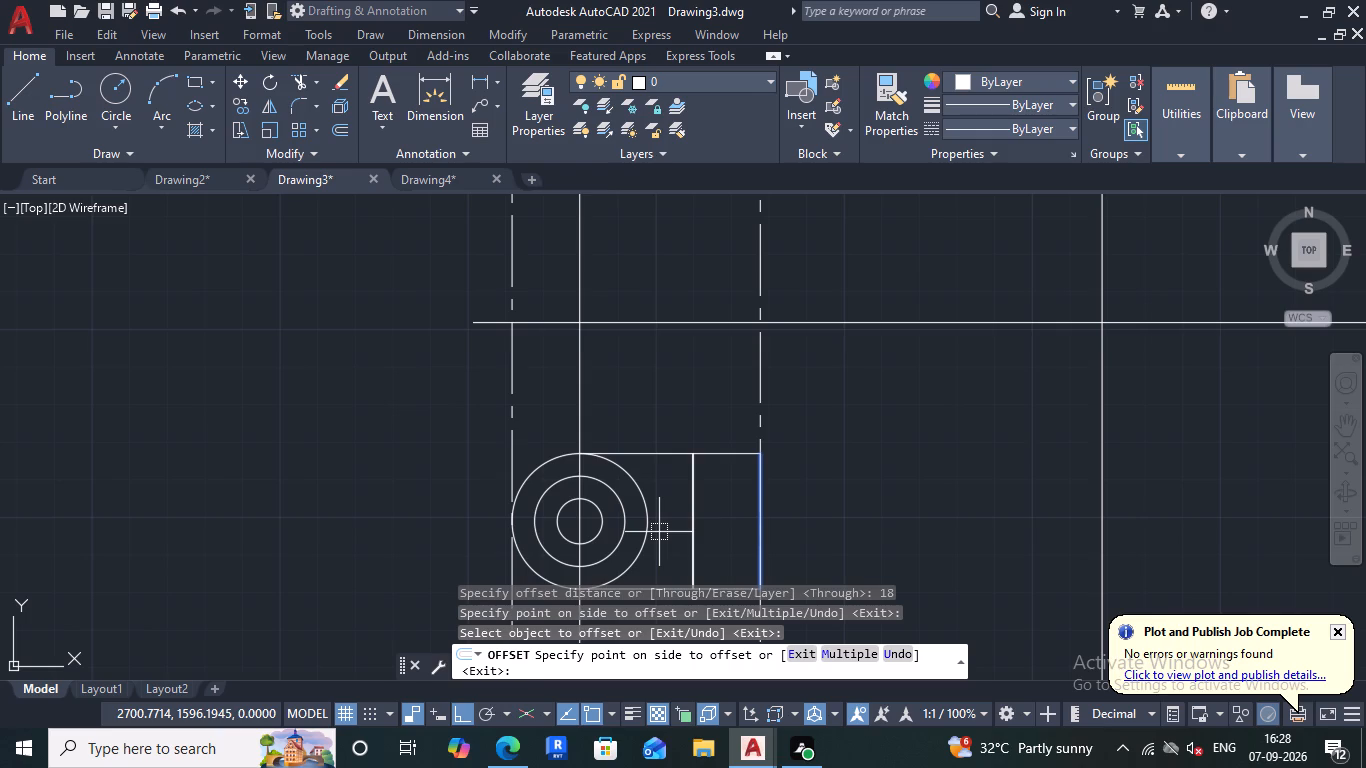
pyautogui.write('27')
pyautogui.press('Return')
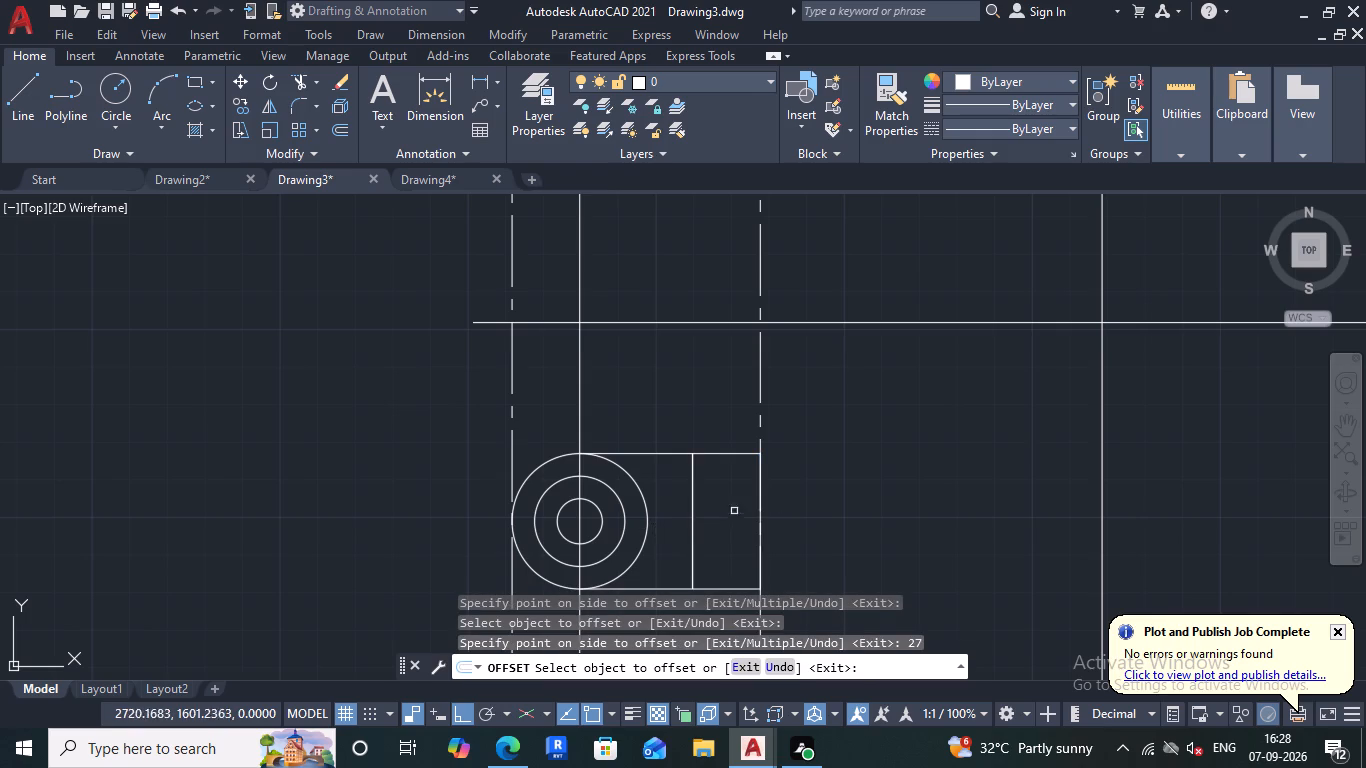
# Restart Offset with a distance of 27 and offset the right vertical edge toward the circles.
pyautogui.scroll(-2, 737, 505)
pyautogui.scroll(1, 741, 523)
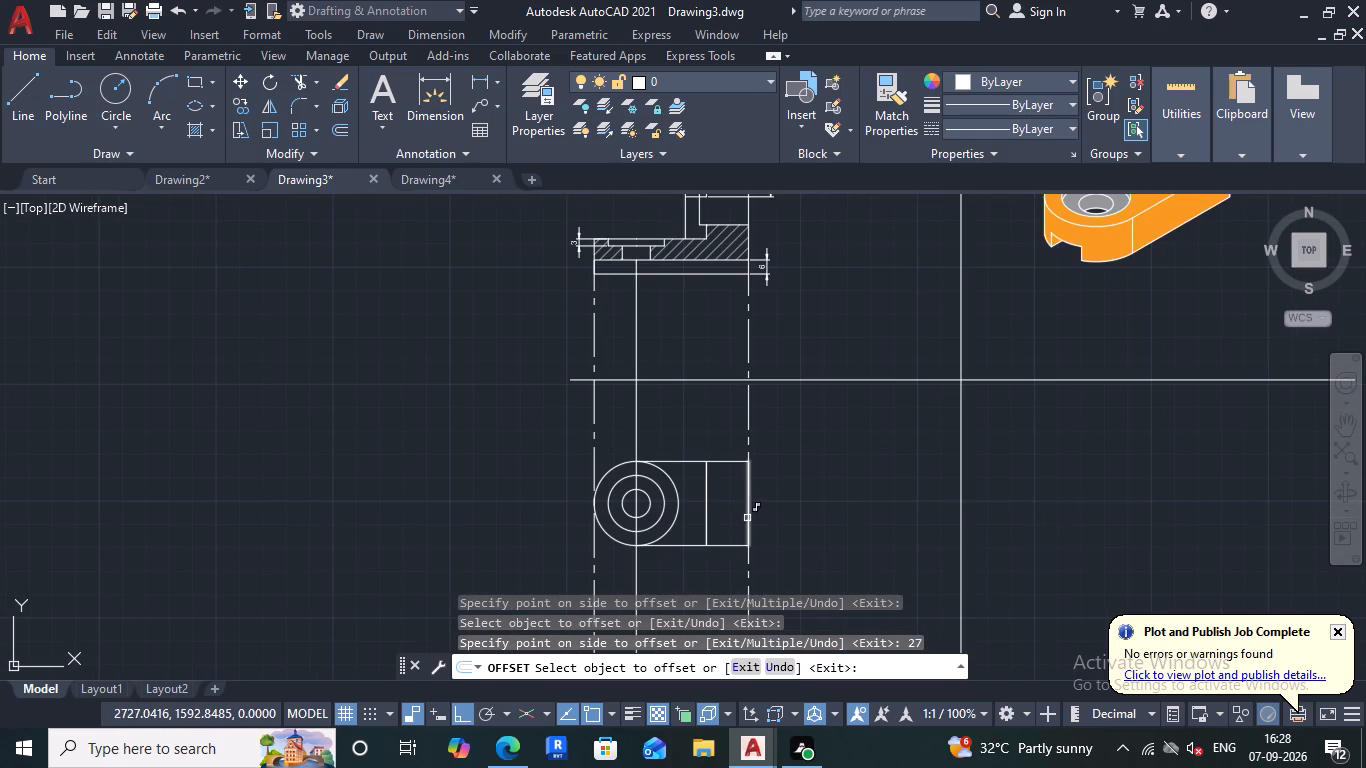
pyautogui.click(747, 518)
pyautogui.click(341, 126)
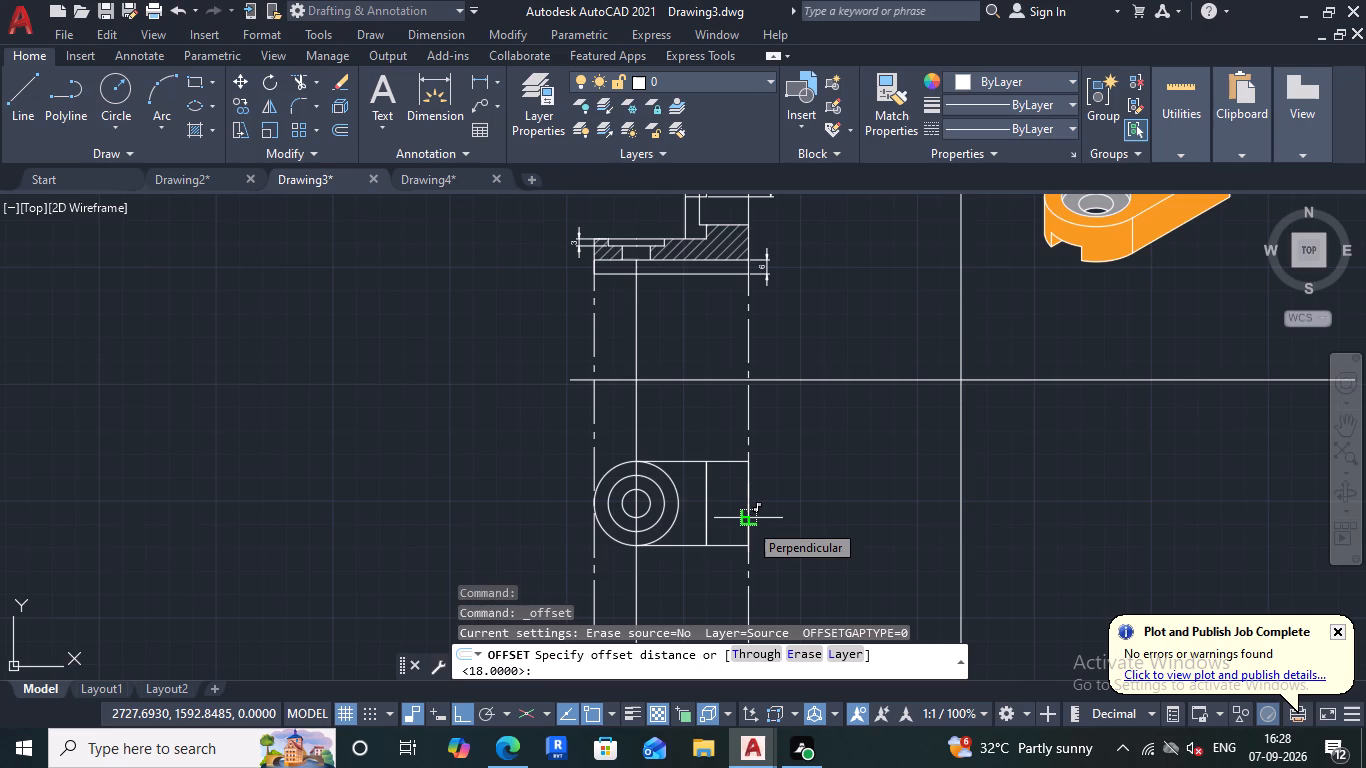
pyautogui.write('27')
pyautogui.press('Return')
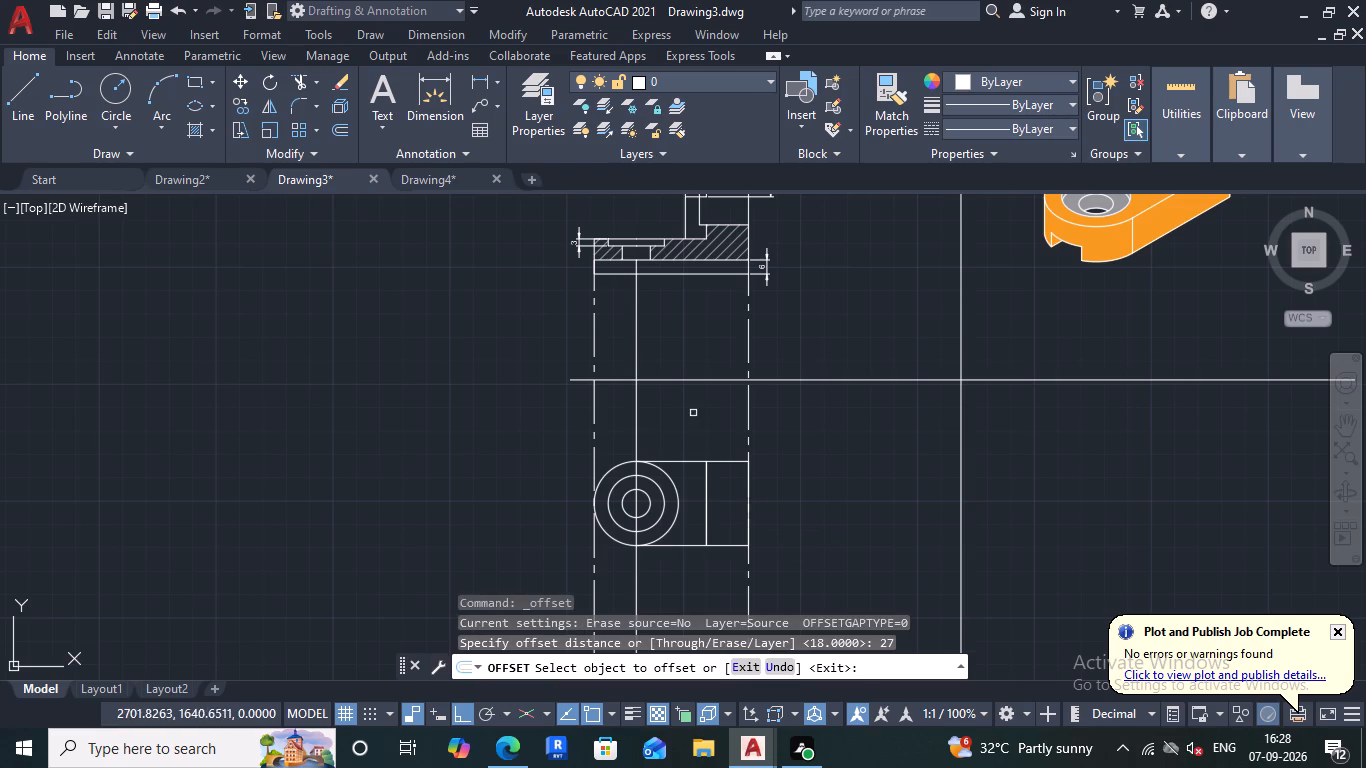
pyautogui.scroll(2, 742, 529)
pyautogui.click(752, 508)
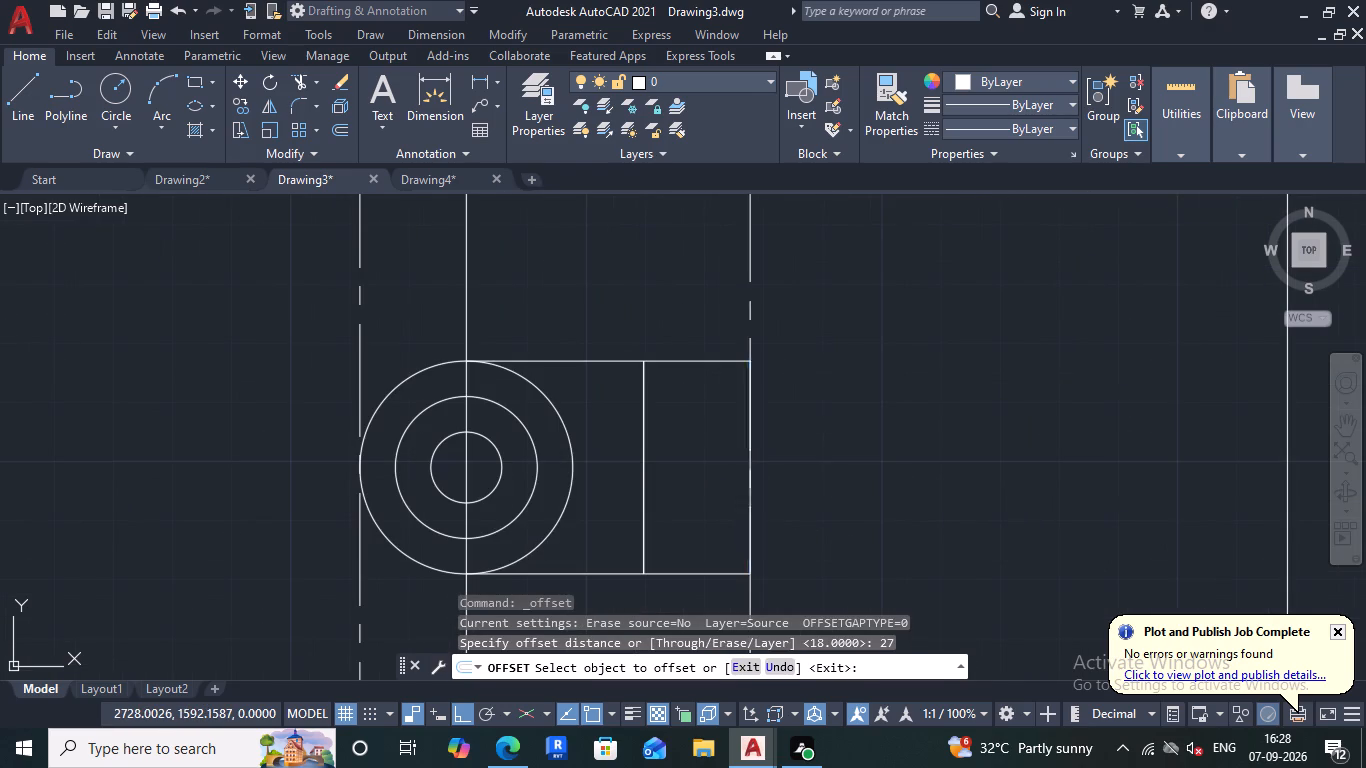
pyautogui.click(708, 520)
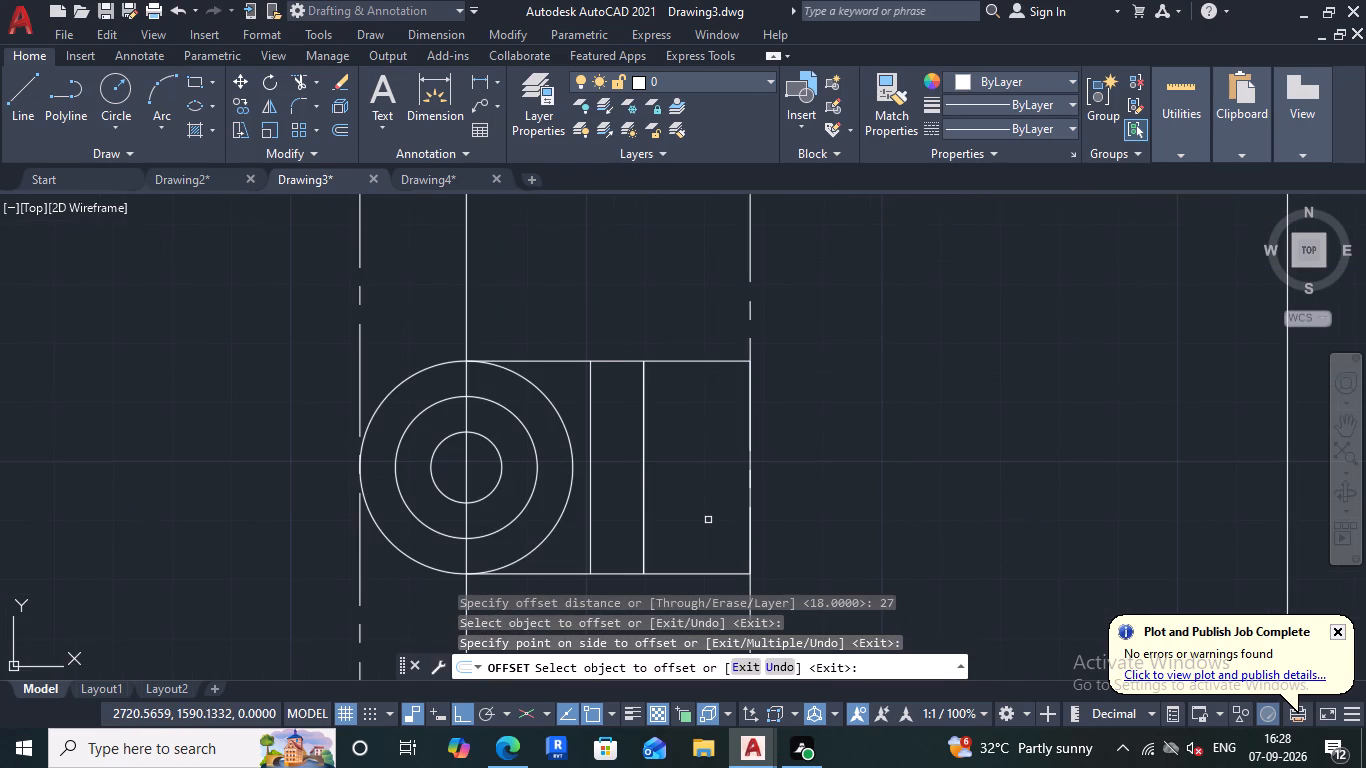
pyautogui.scroll(-1, 708, 519)
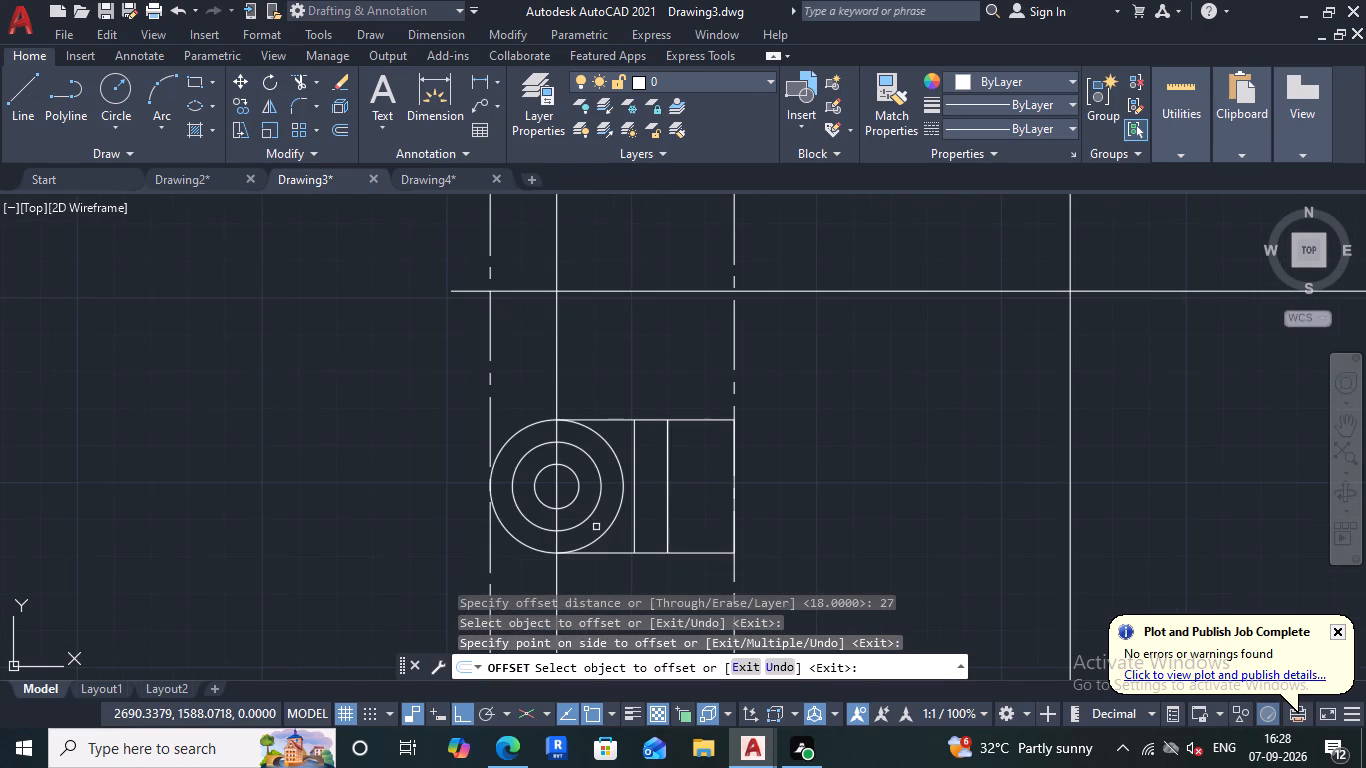
pyautogui.scroll(1, 596, 527)
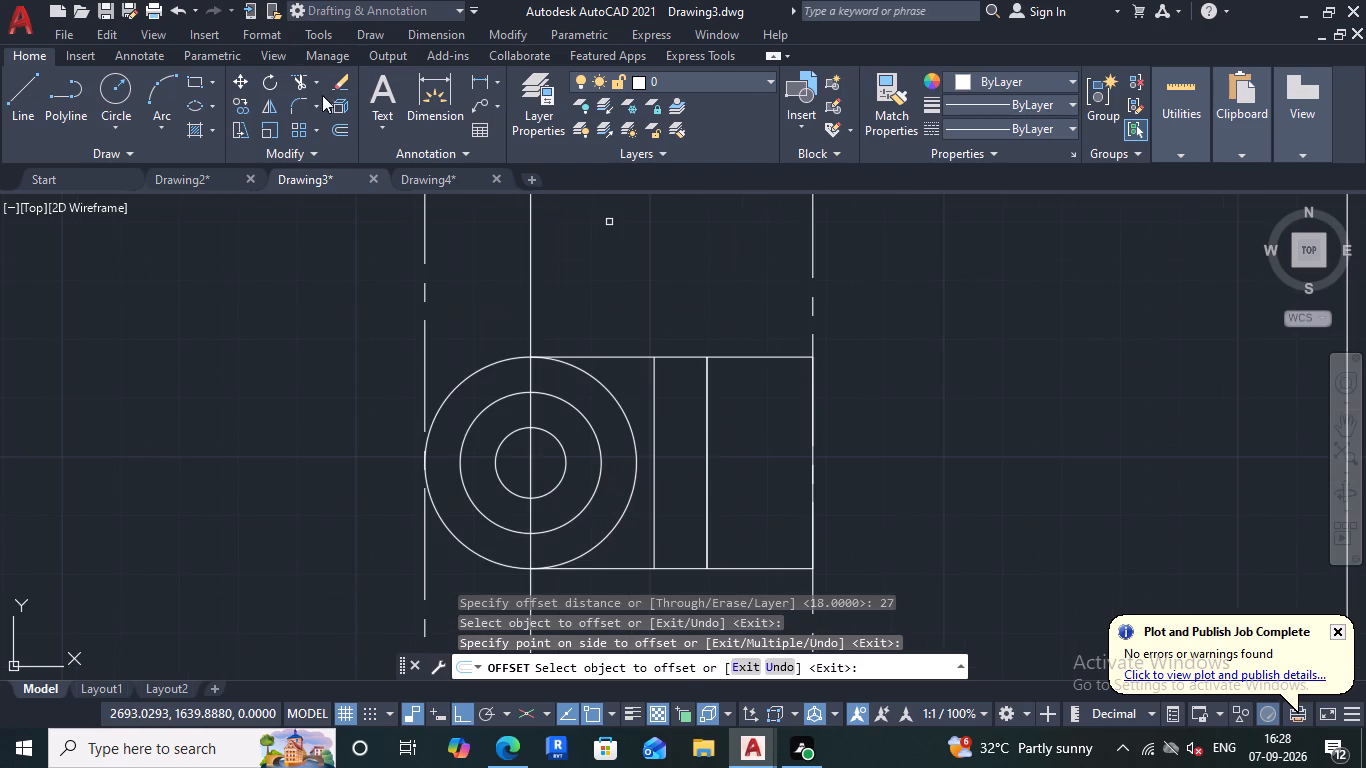
# Trim away the half of the top view's outermost circle that lies inside the outline, facing the step edges.
pyautogui.click(301, 82)
pyautogui.moveTo(633, 403); pyautogui.dragTo(634, 500)
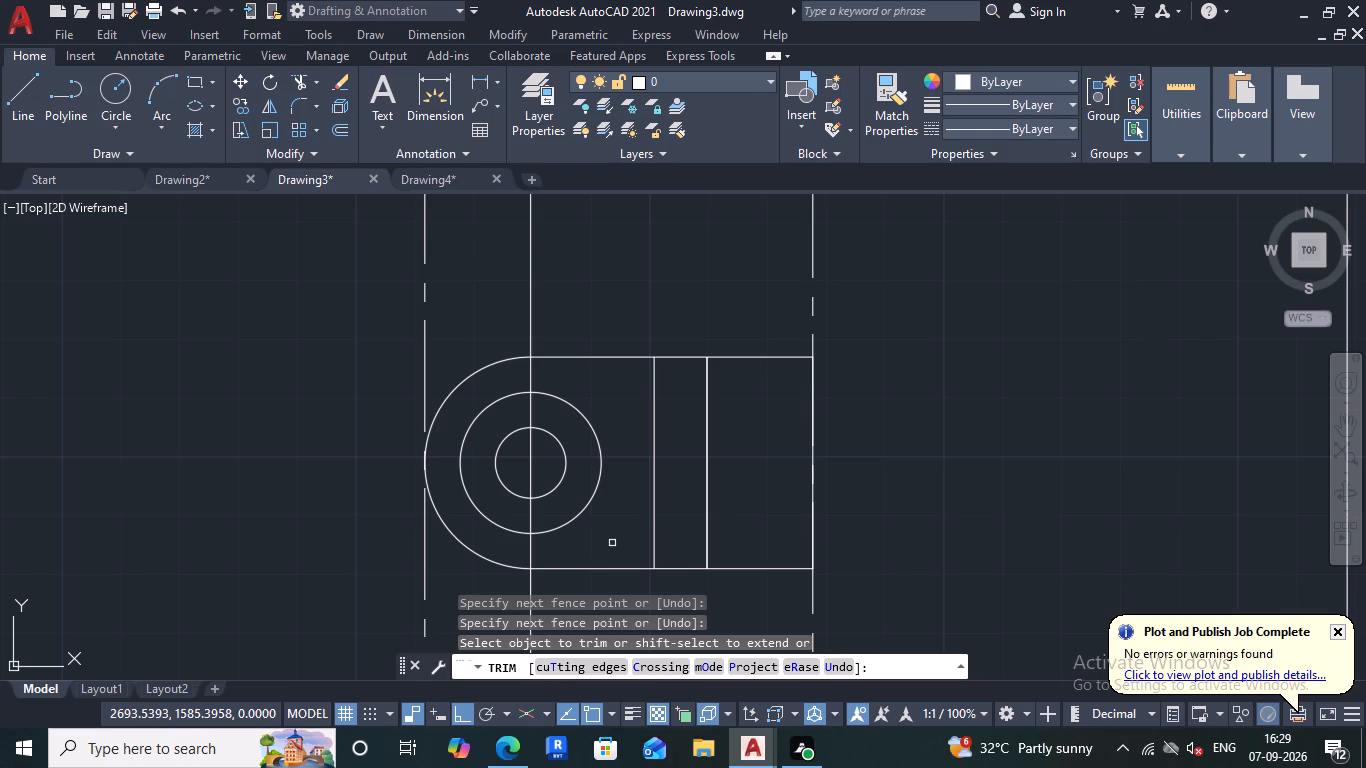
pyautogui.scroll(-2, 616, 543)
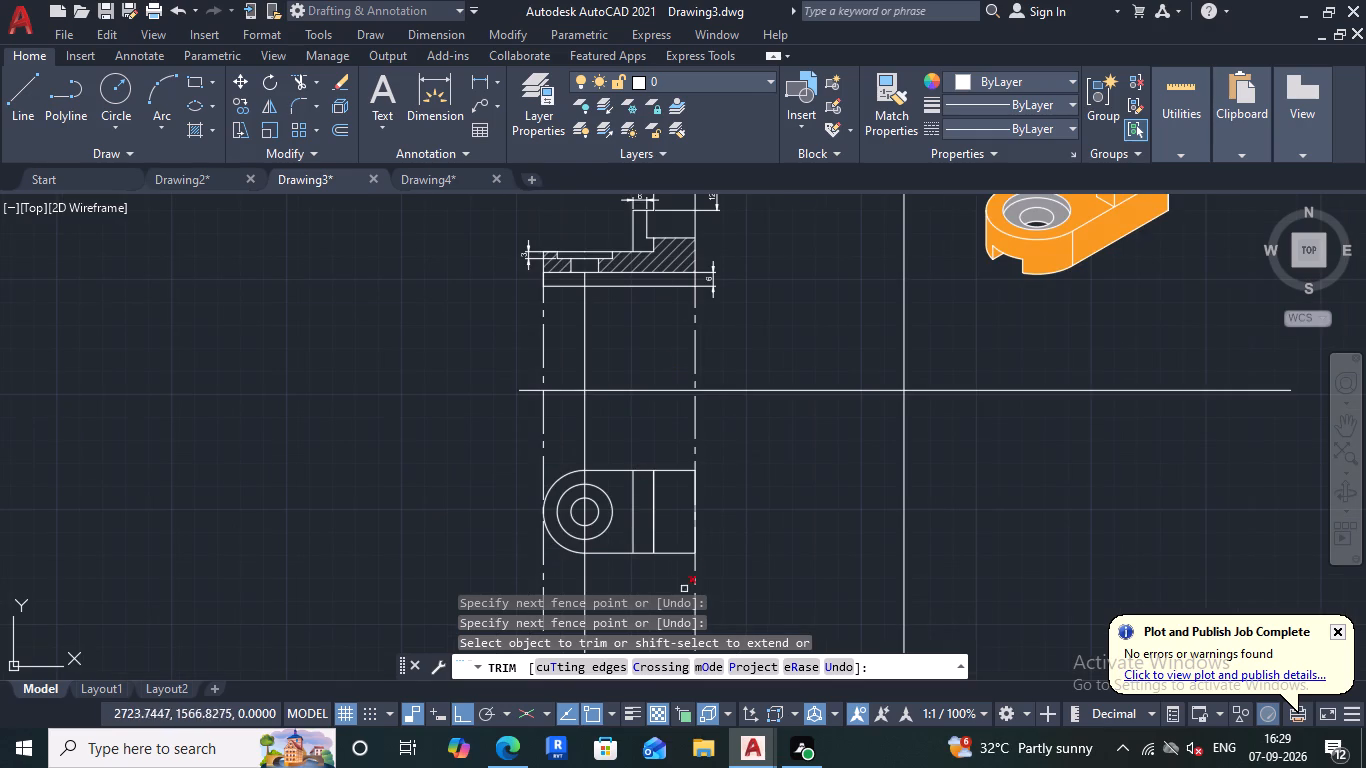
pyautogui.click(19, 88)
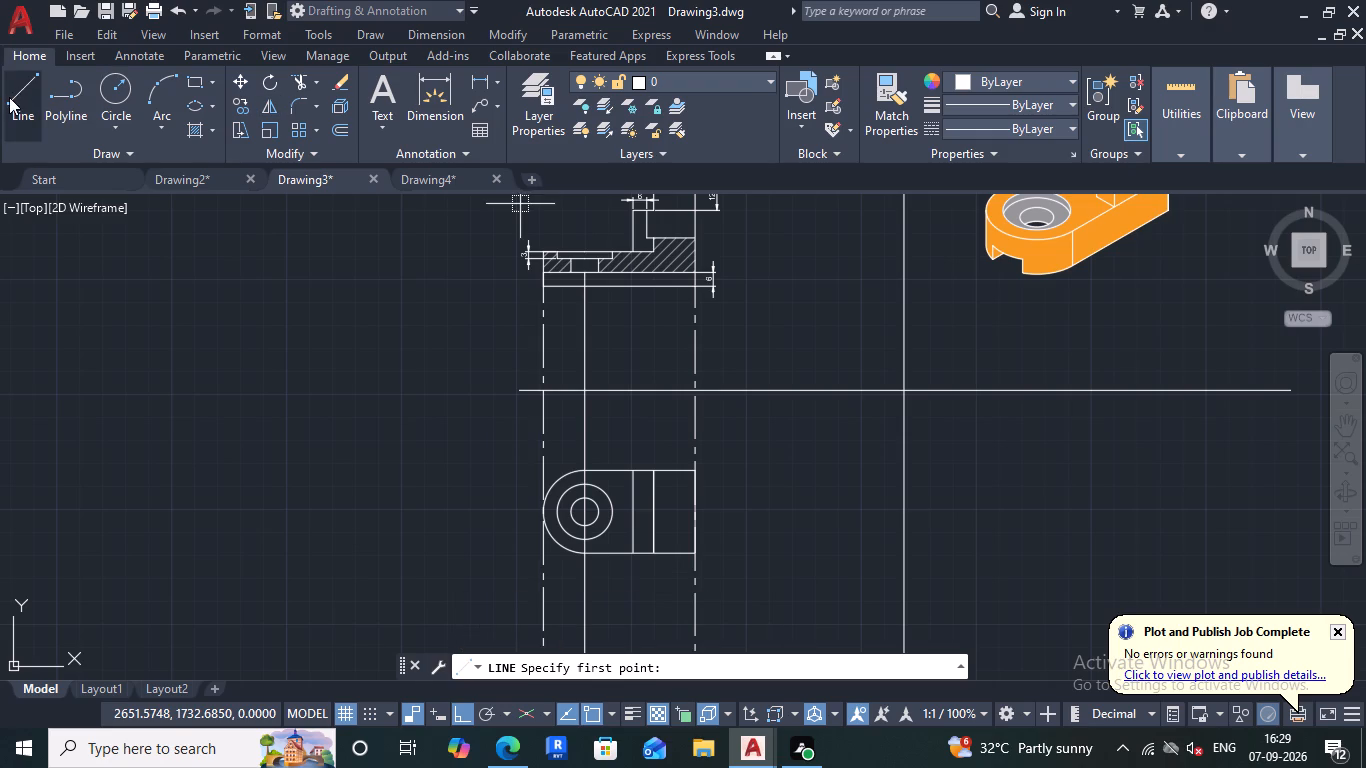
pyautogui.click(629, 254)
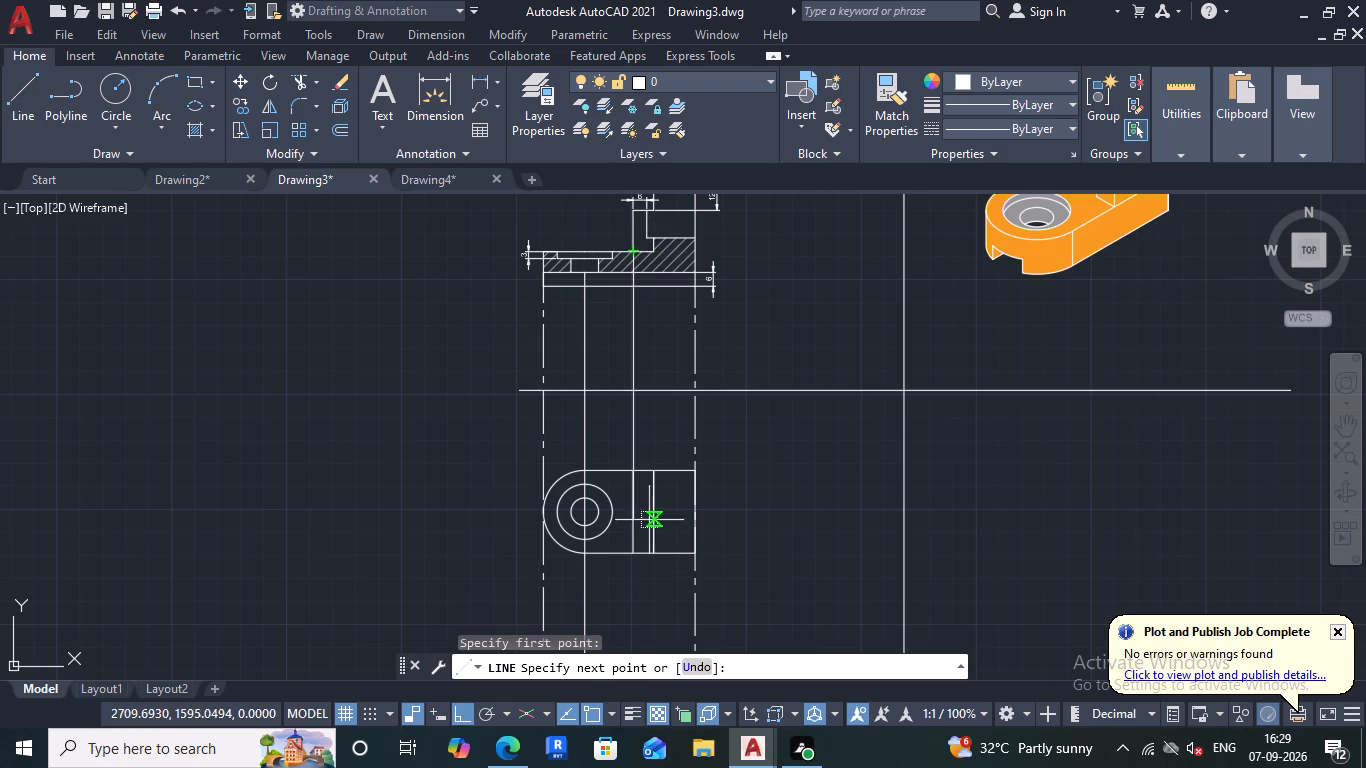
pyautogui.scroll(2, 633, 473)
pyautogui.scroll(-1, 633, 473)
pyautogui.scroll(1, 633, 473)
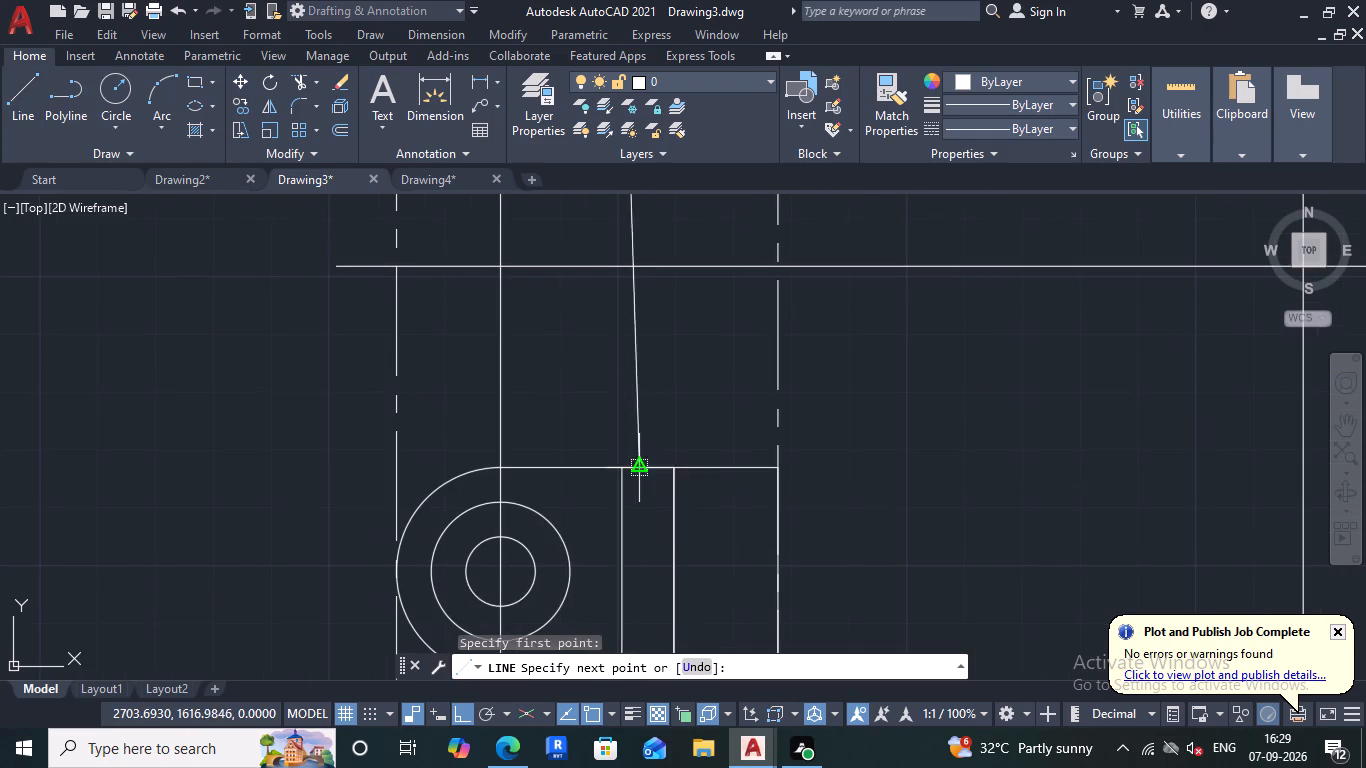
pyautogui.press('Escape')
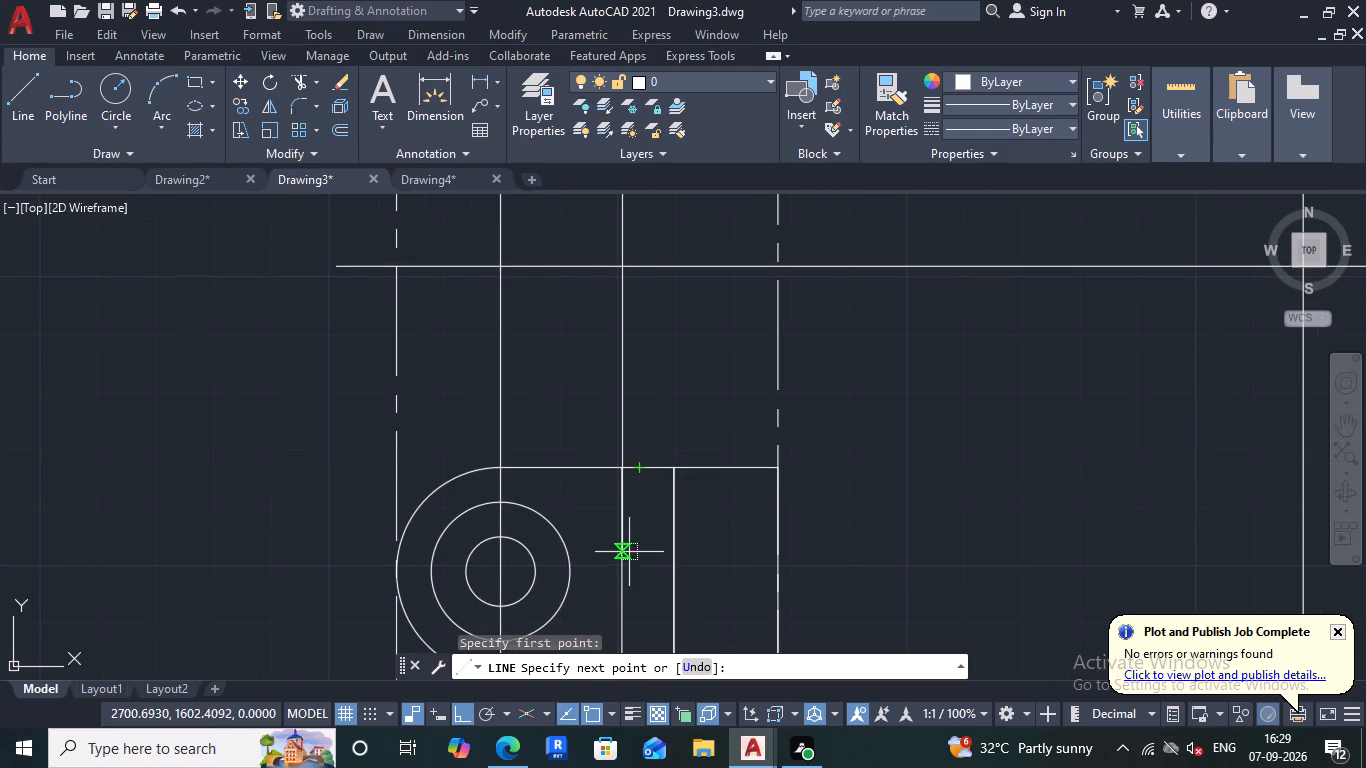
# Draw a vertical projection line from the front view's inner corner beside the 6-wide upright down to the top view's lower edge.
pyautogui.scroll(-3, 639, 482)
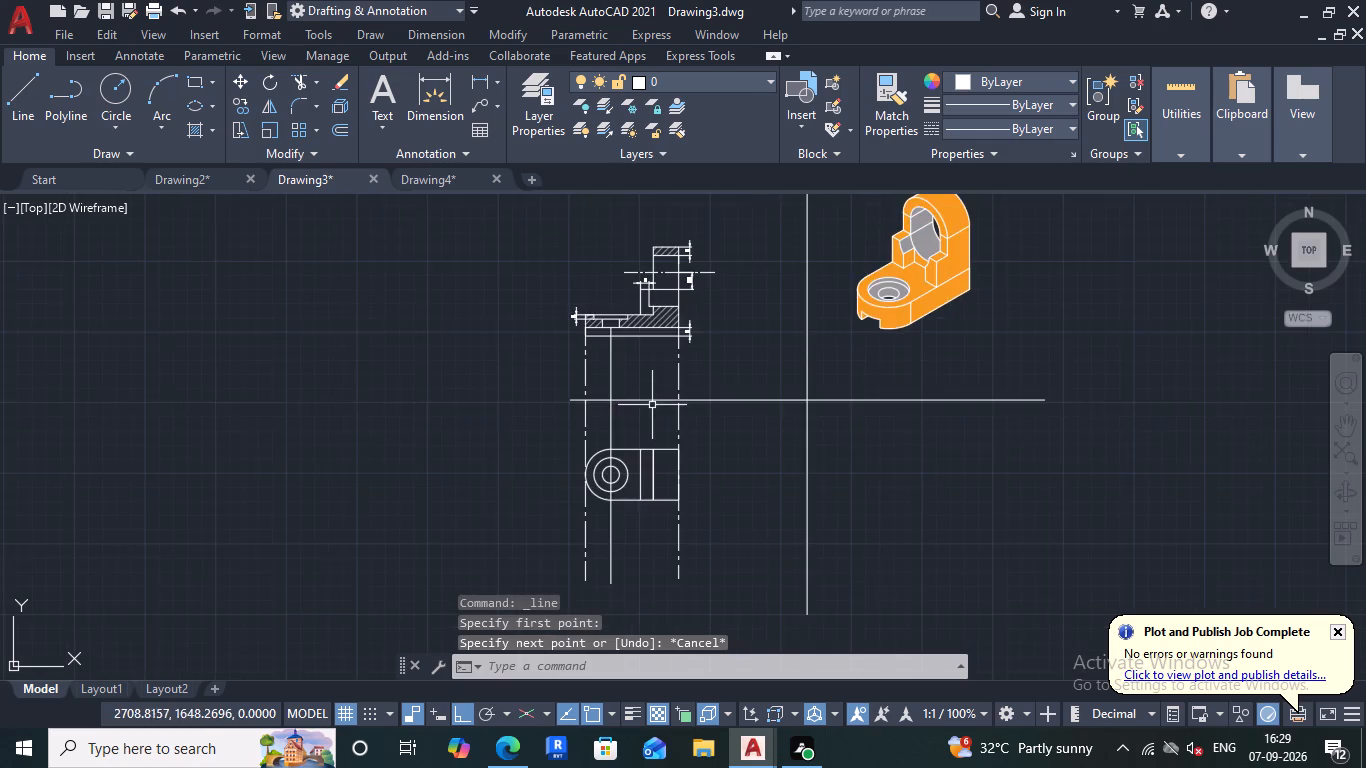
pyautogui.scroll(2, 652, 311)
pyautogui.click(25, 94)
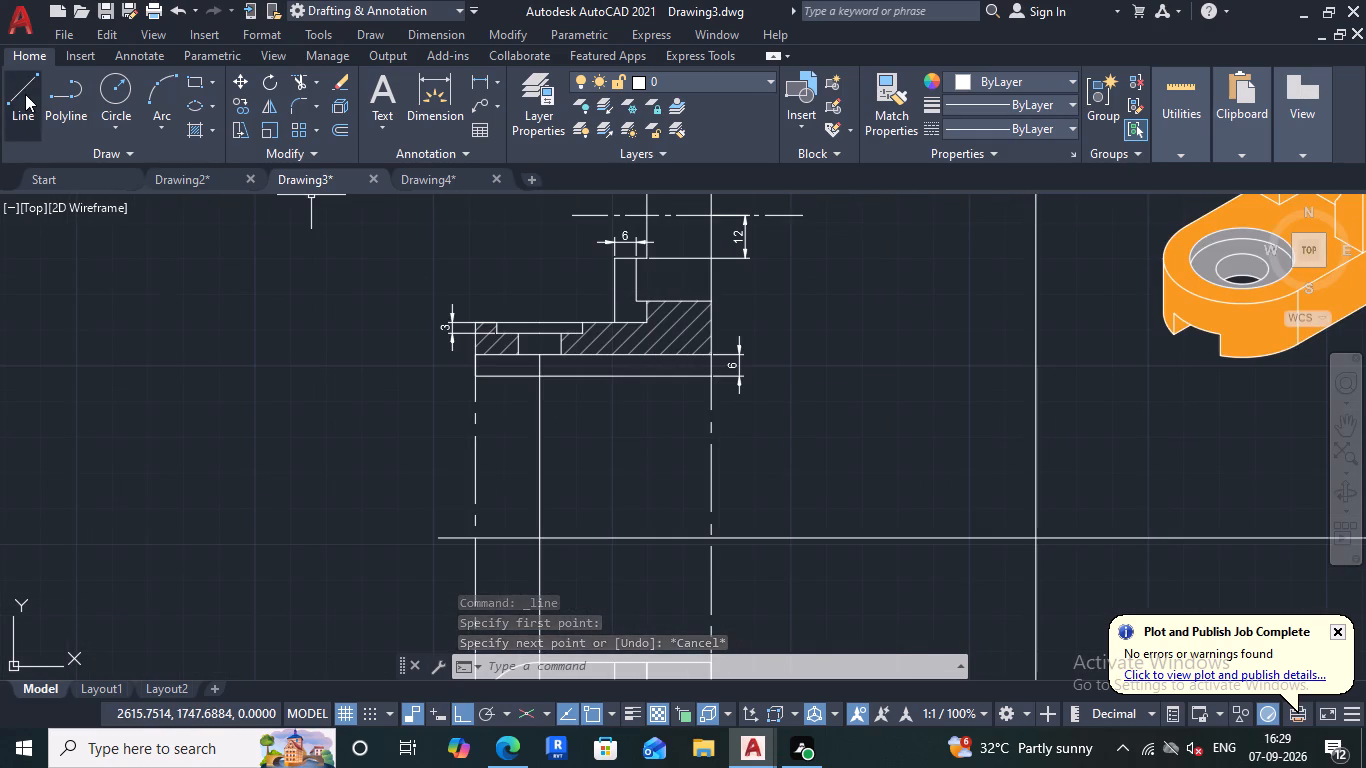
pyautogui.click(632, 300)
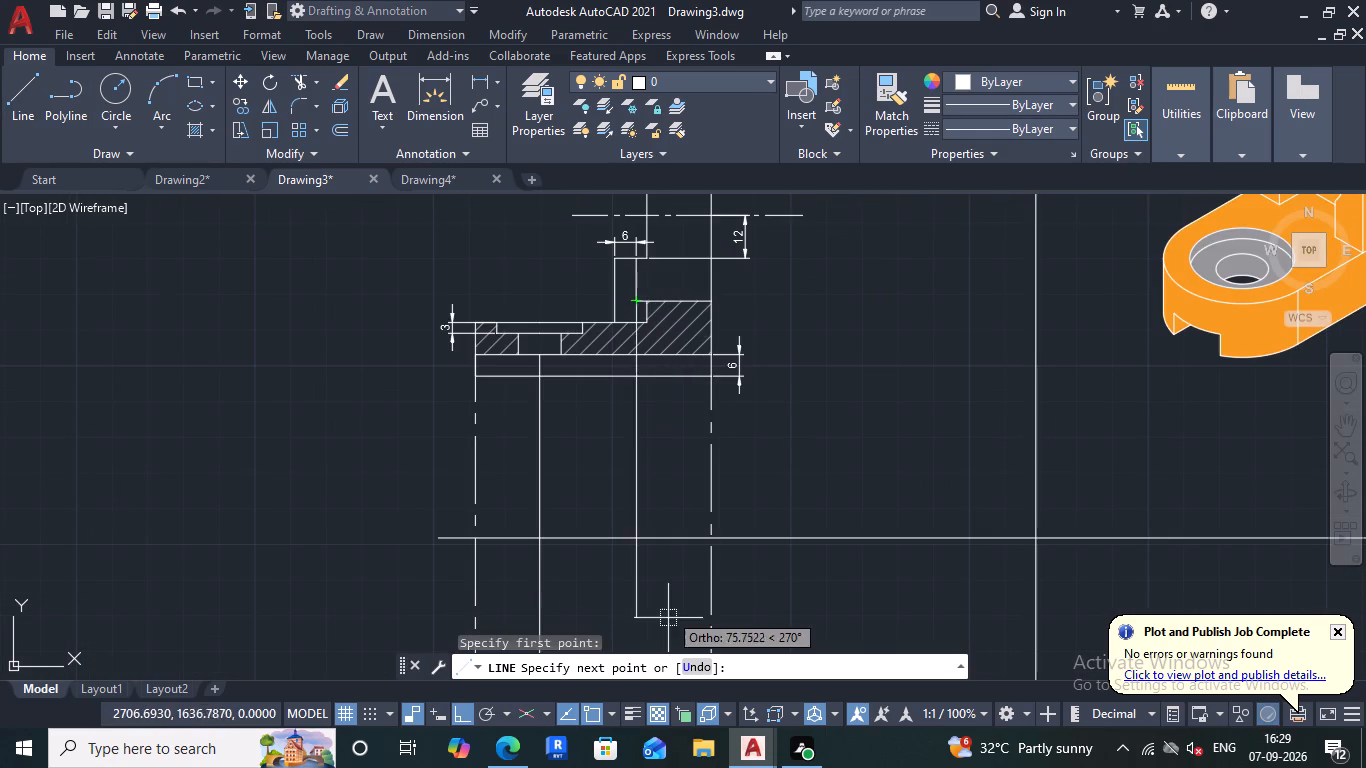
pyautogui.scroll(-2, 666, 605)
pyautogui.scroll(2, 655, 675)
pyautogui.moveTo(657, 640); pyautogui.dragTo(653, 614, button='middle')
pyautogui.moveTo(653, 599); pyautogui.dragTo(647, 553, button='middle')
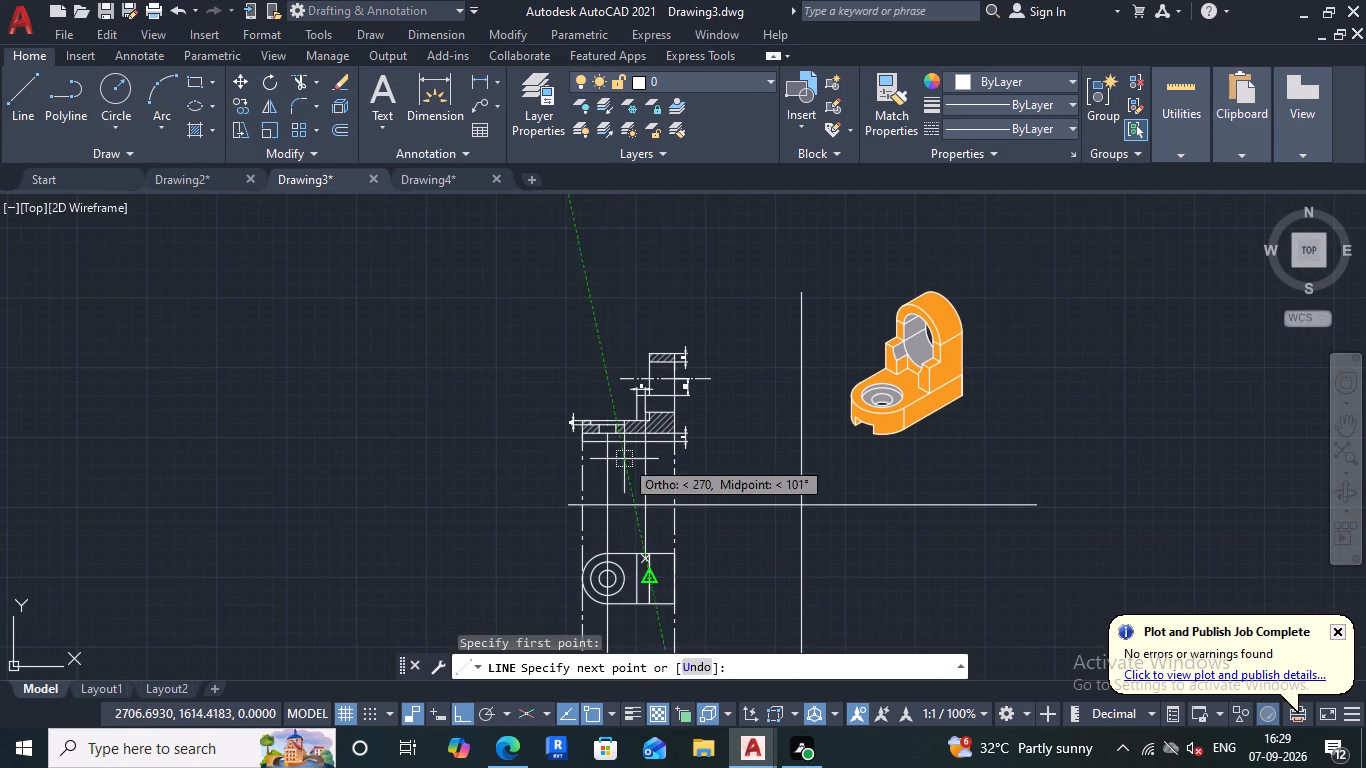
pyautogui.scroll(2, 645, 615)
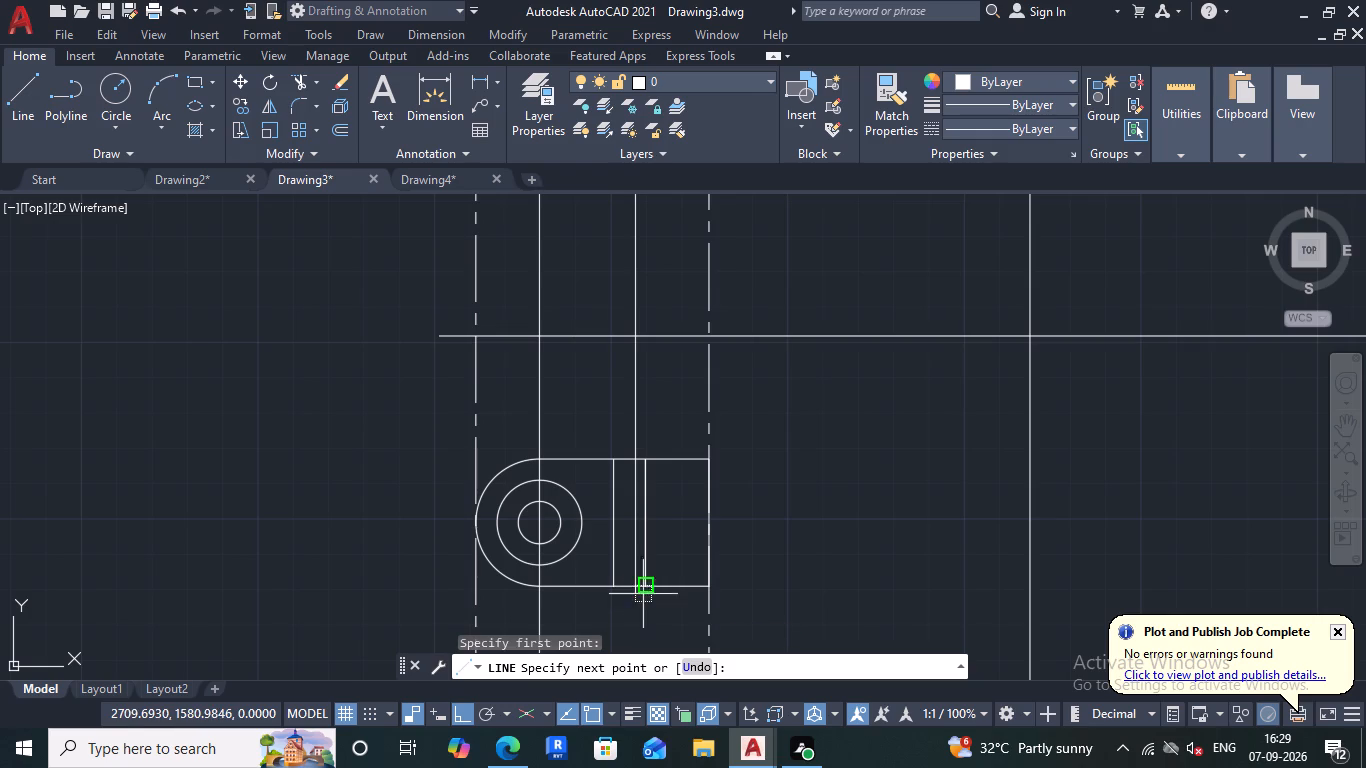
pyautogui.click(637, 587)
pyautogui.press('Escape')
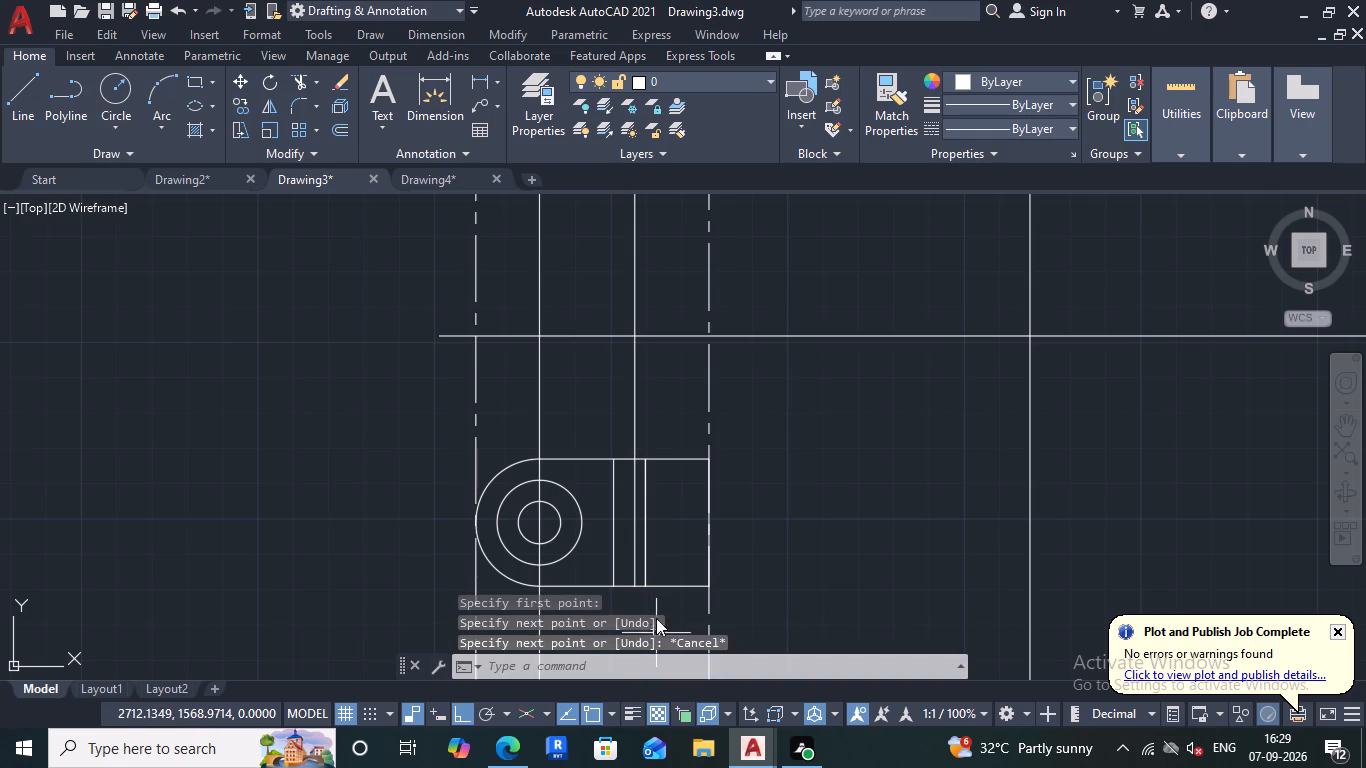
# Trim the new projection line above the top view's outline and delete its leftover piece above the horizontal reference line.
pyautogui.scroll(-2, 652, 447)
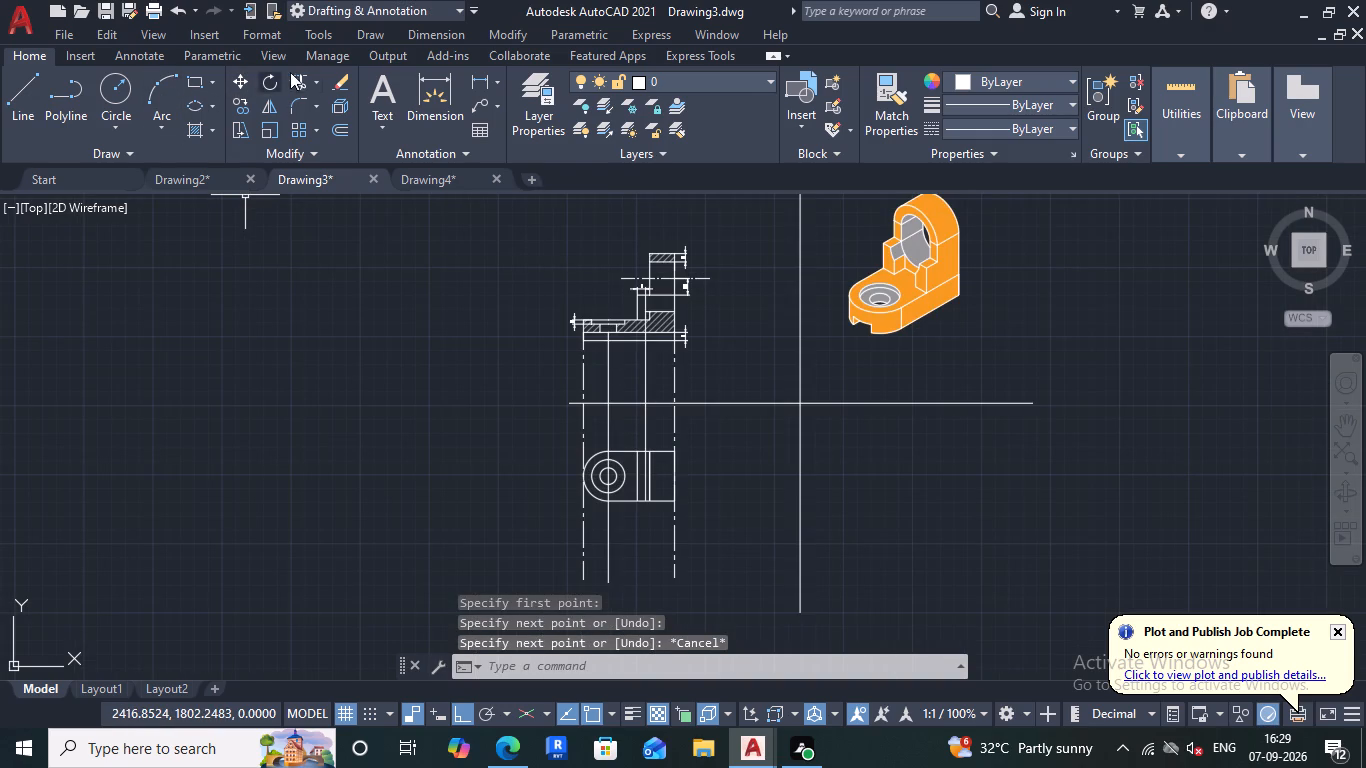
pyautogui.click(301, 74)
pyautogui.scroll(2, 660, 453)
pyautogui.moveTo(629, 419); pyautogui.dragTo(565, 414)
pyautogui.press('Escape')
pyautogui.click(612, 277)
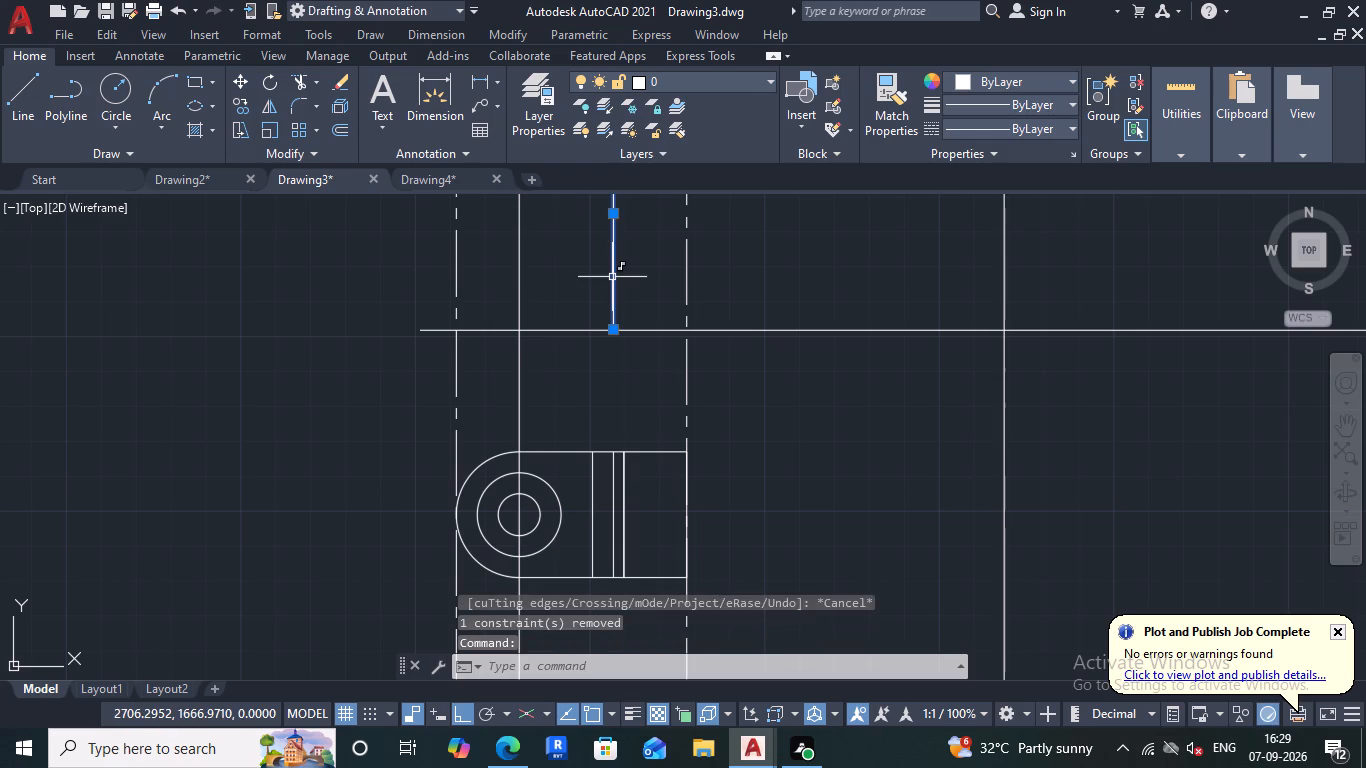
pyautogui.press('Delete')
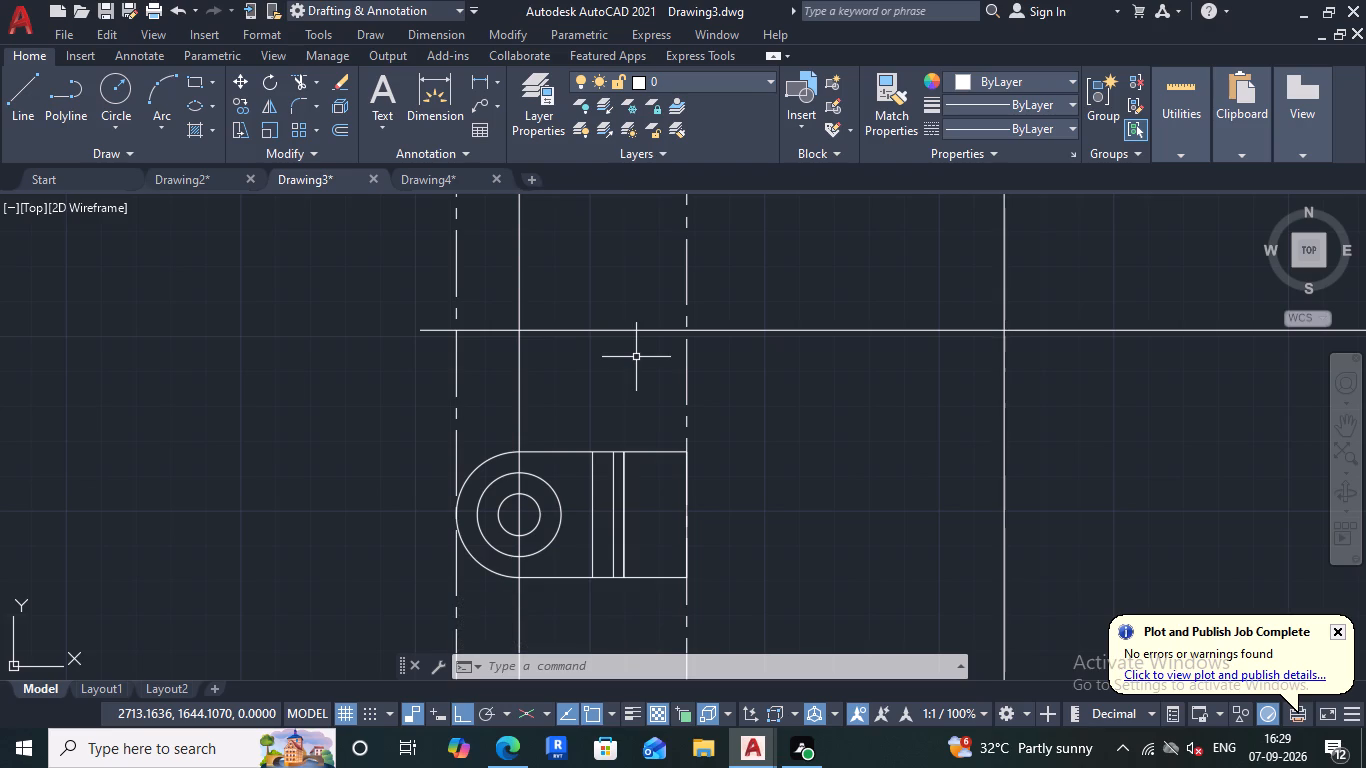
# Examine the top view's step edges against the front section view and the isometric bracket picture.
pyautogui.scroll(-2, 636, 357)
pyautogui.scroll(2, 600, 410)
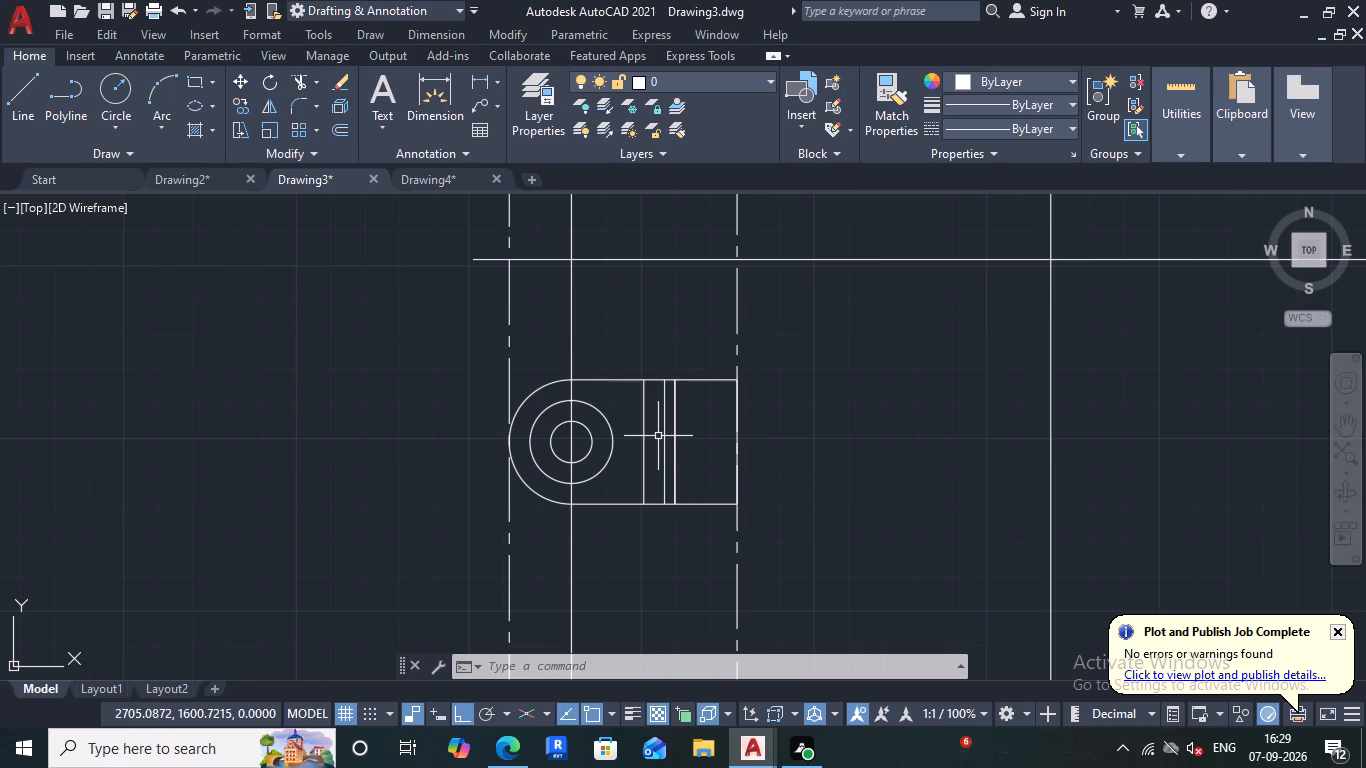
pyautogui.scroll(-2, 657, 452)
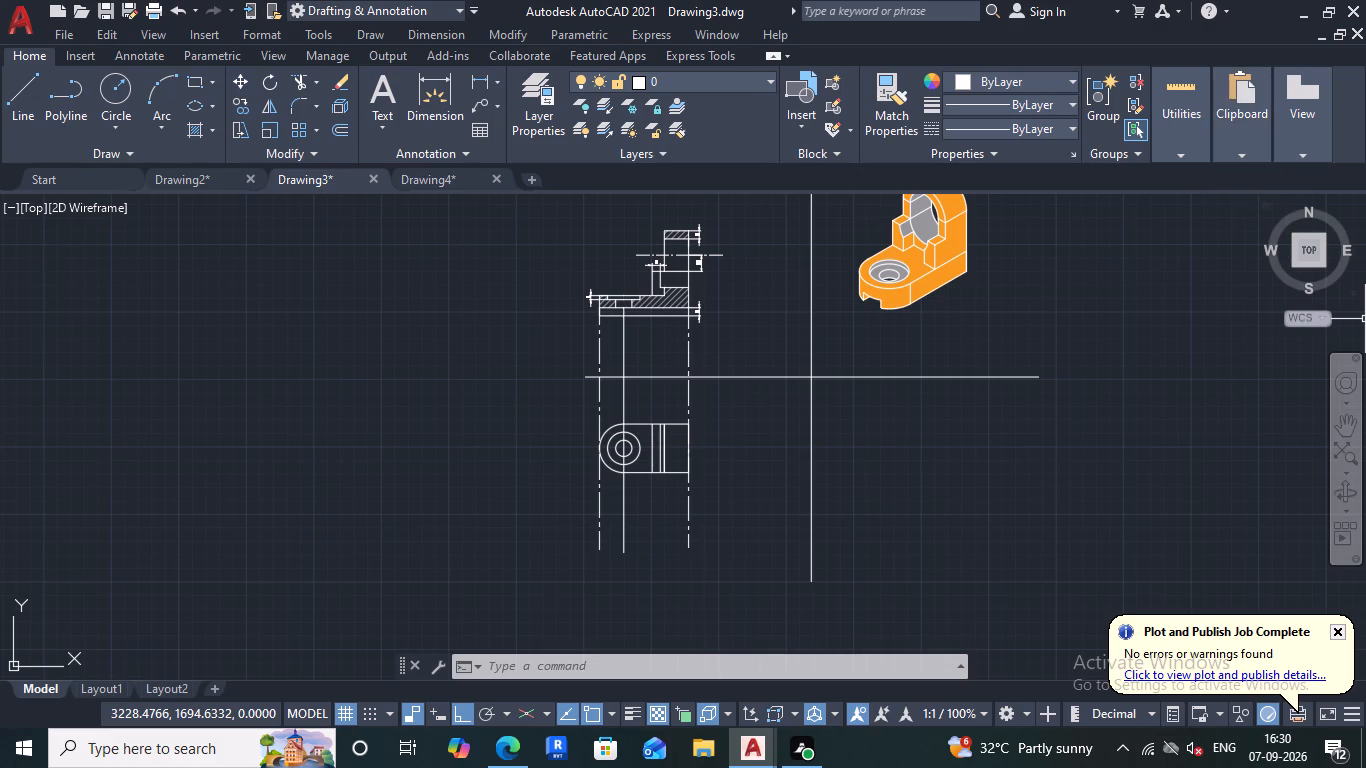
pyautogui.scroll(-1, 1365, 377)
pyautogui.scroll(3, 964, 409)
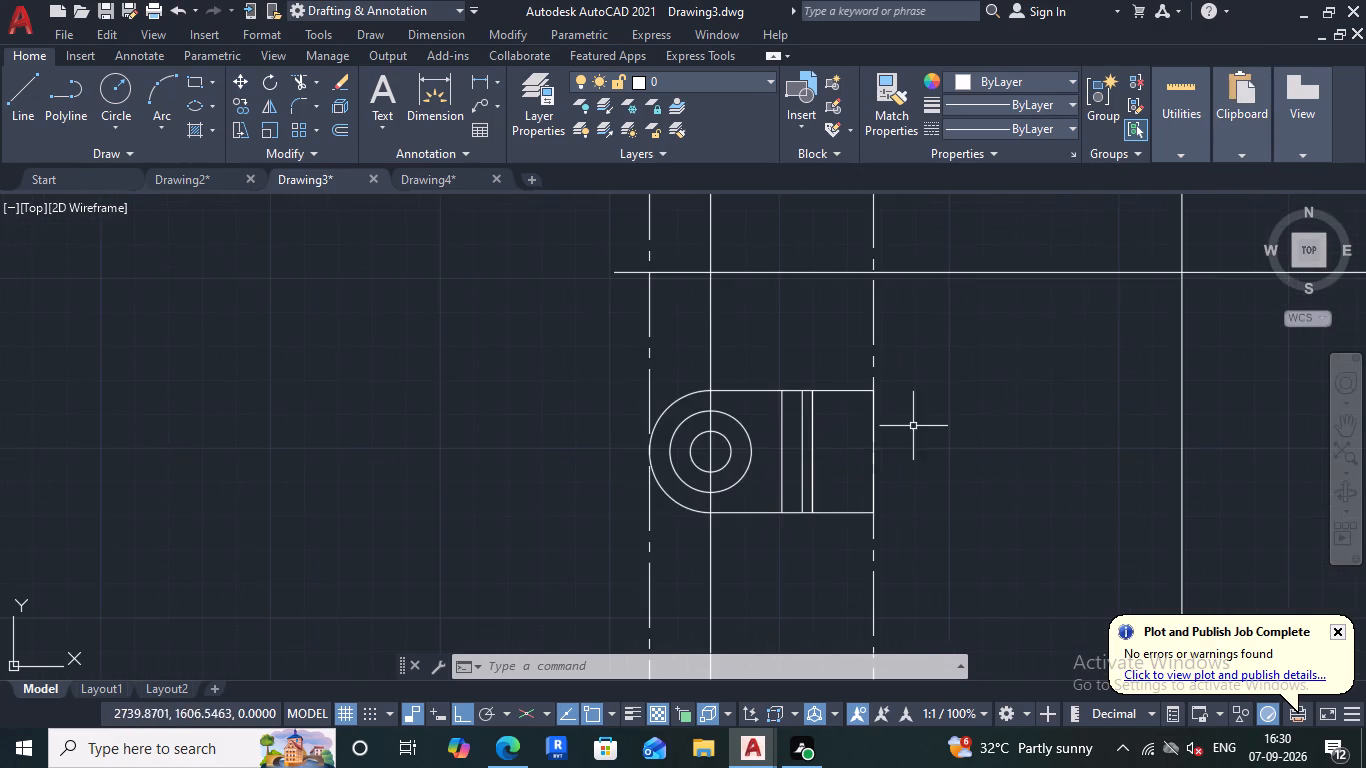
pyautogui.scroll(1, 720, 432)
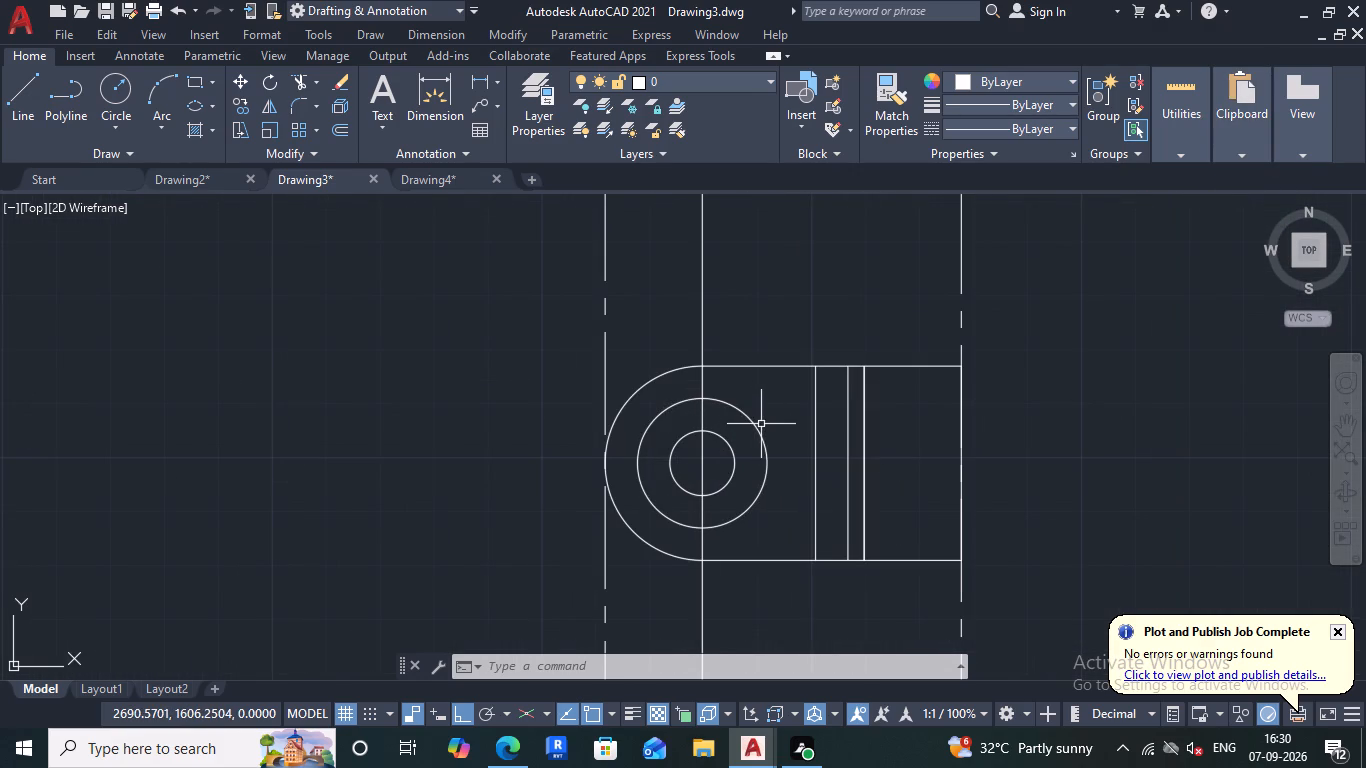
pyautogui.scroll(-2, 763, 423)
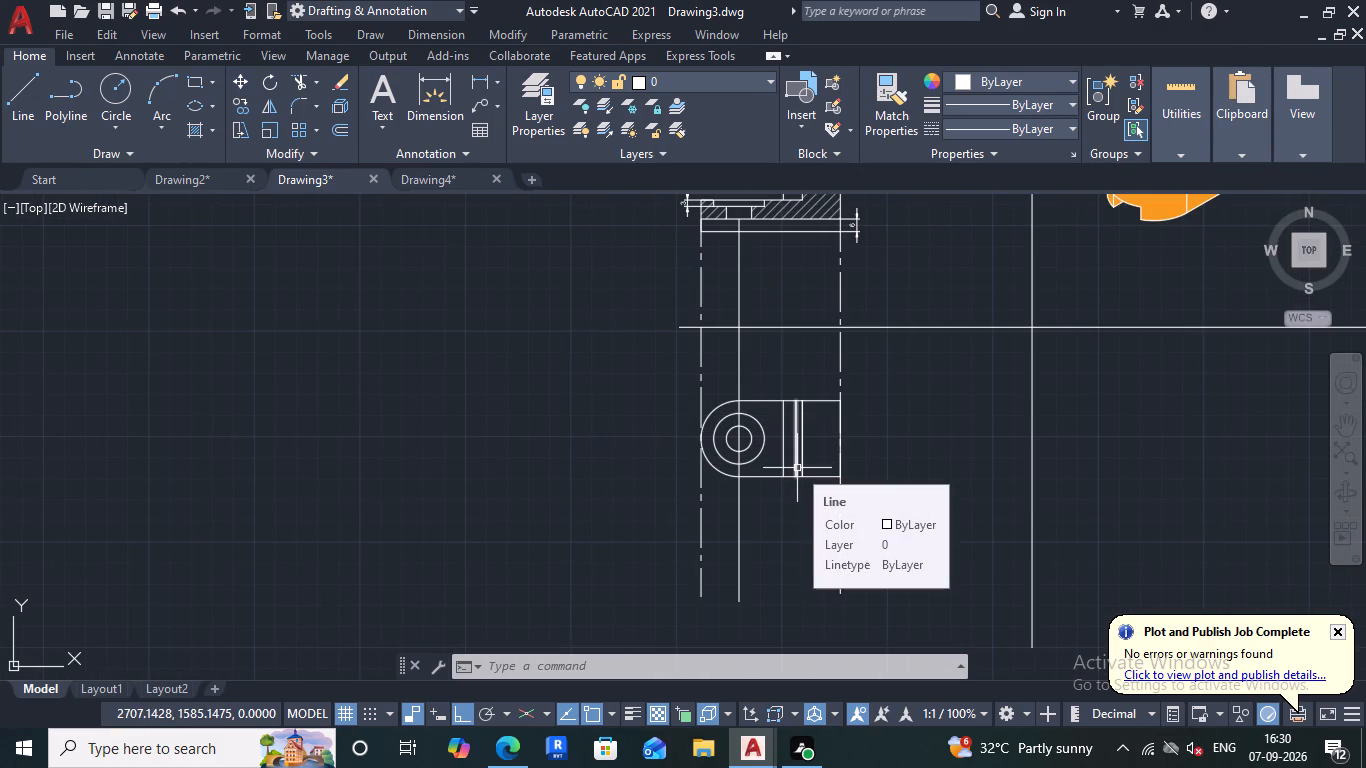
pyautogui.scroll(-1, 795, 496)
pyautogui.scroll(-1, 978, 339)
pyautogui.scroll(2, 1016, 287)
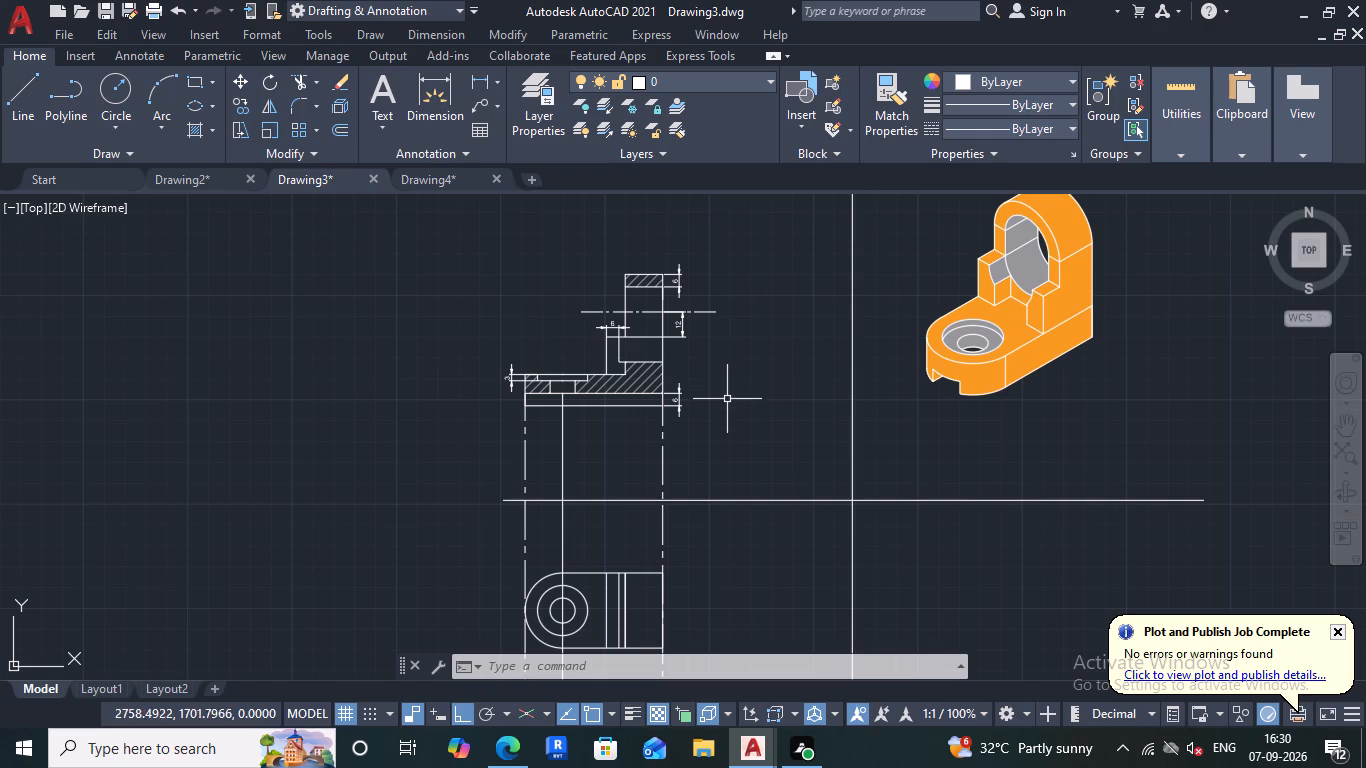
pyautogui.scroll(4, 605, 621)
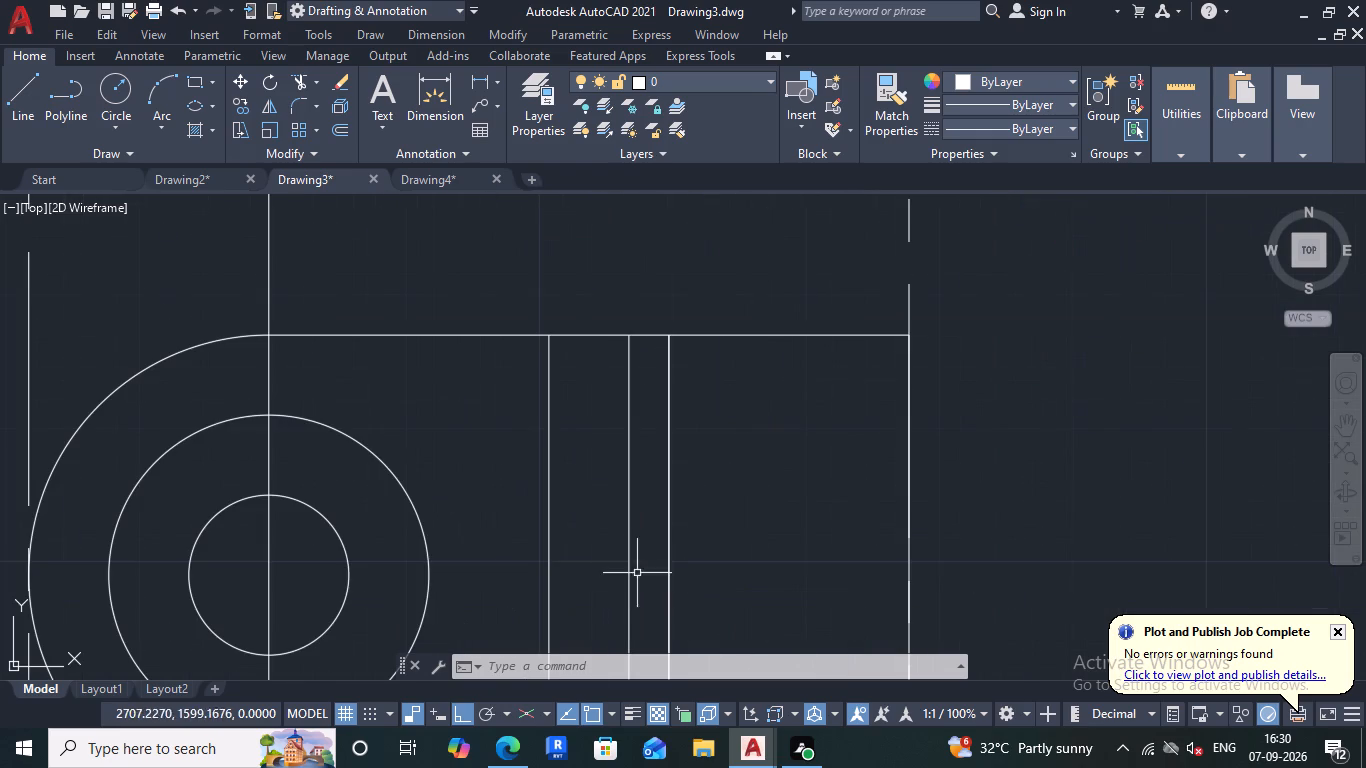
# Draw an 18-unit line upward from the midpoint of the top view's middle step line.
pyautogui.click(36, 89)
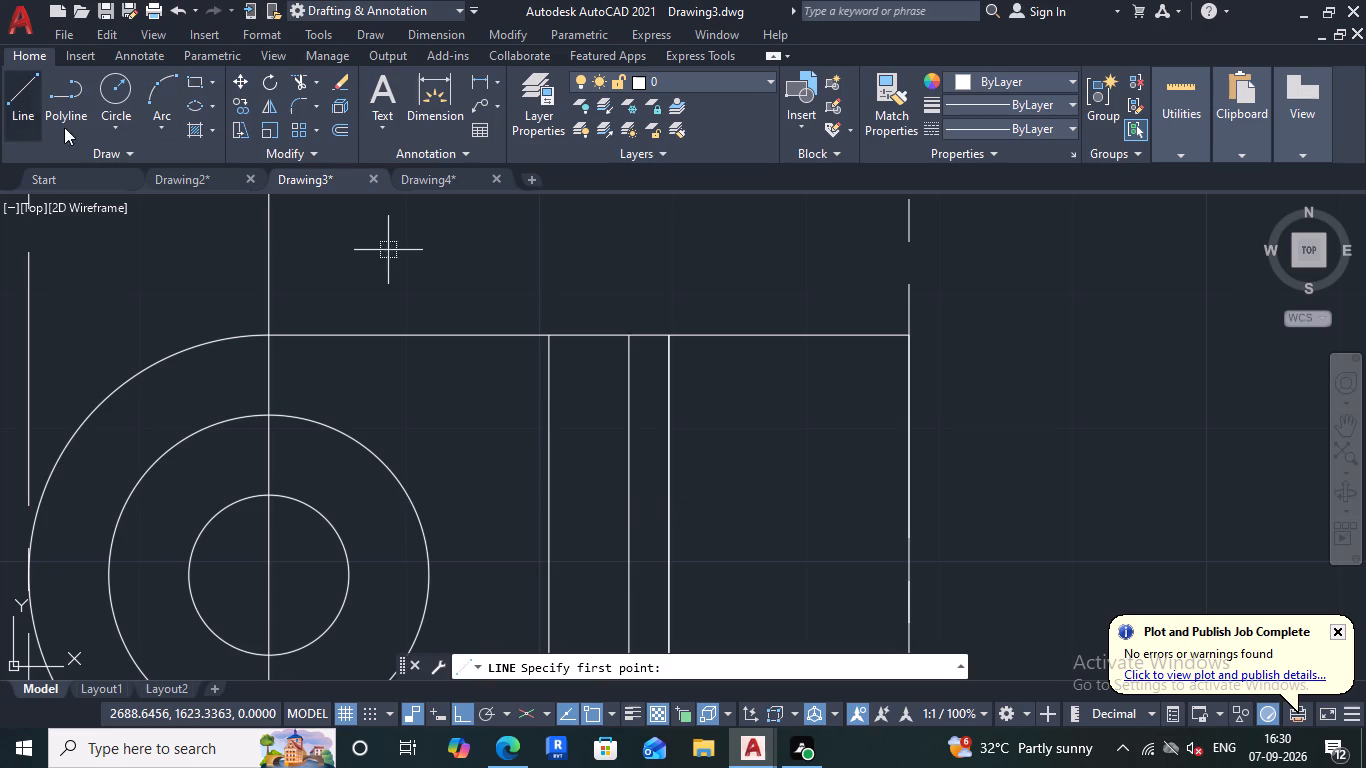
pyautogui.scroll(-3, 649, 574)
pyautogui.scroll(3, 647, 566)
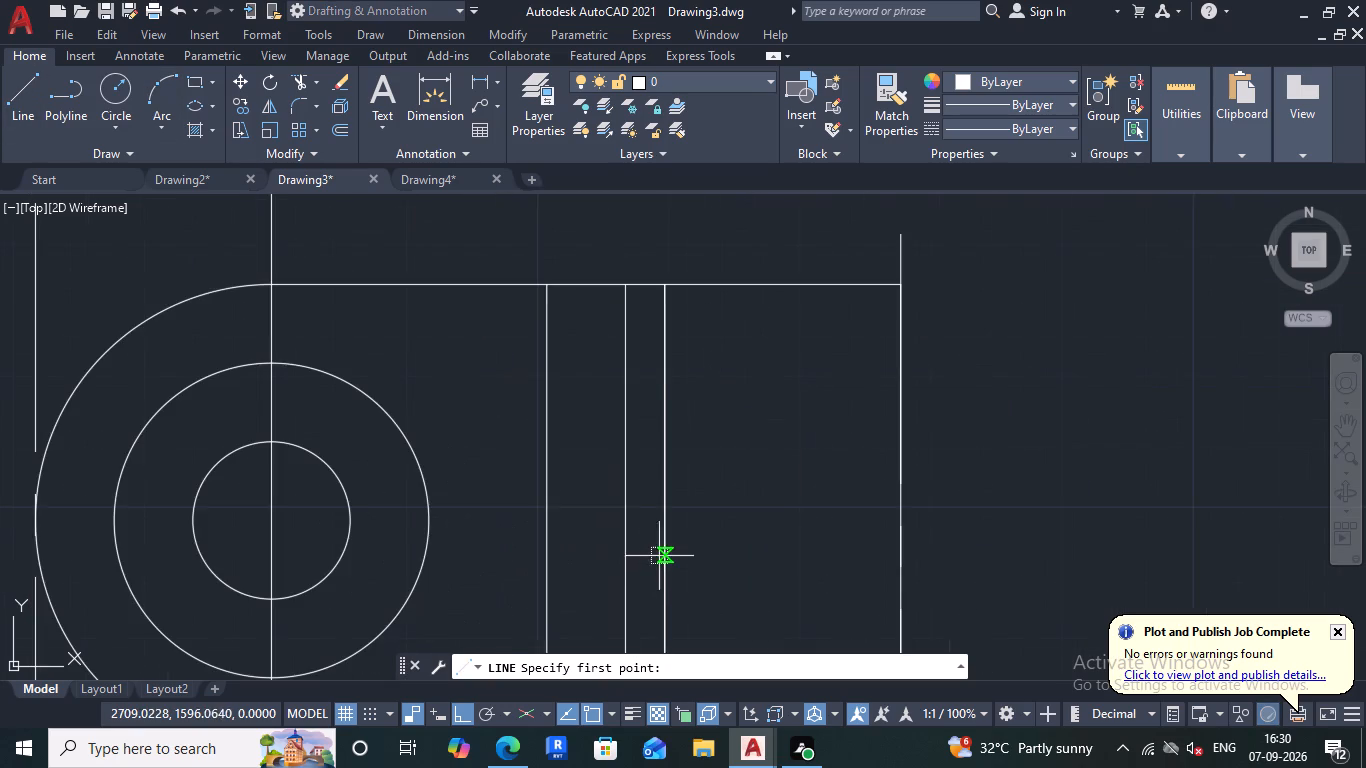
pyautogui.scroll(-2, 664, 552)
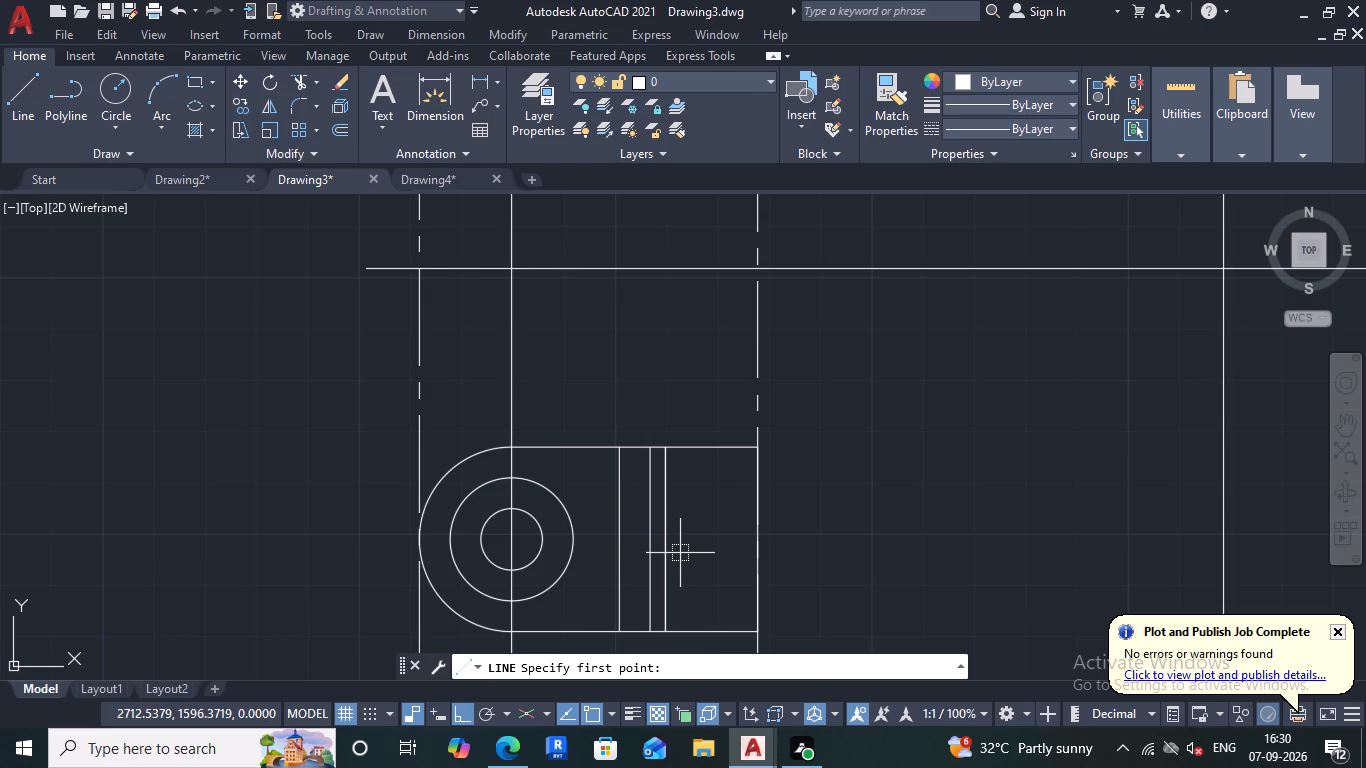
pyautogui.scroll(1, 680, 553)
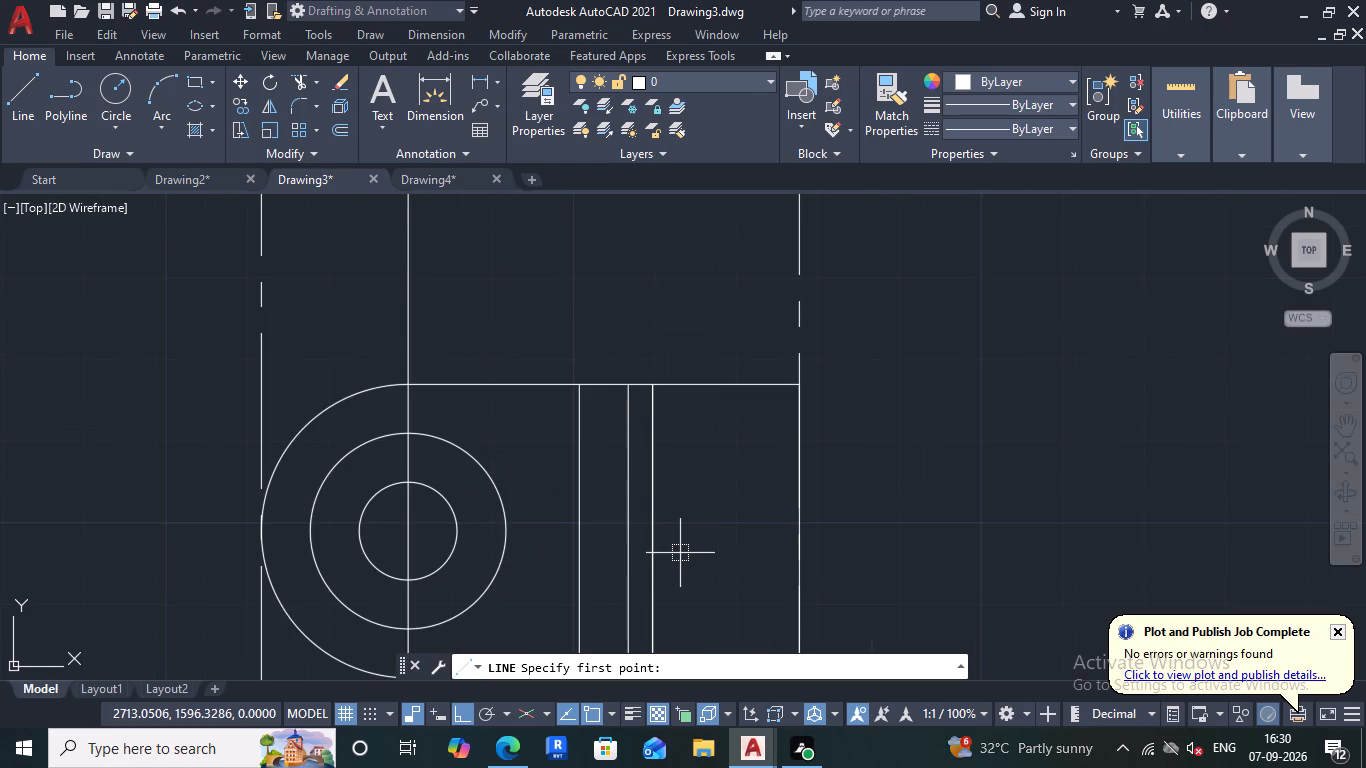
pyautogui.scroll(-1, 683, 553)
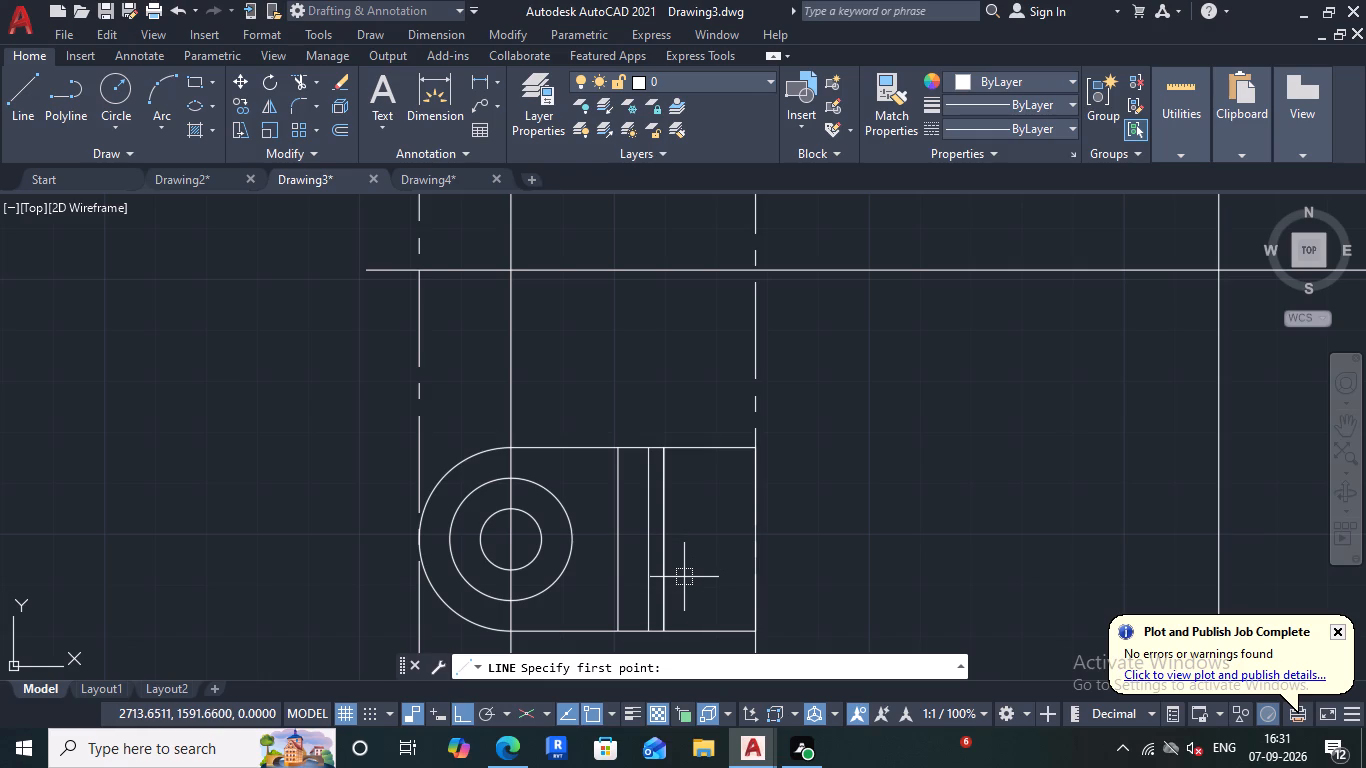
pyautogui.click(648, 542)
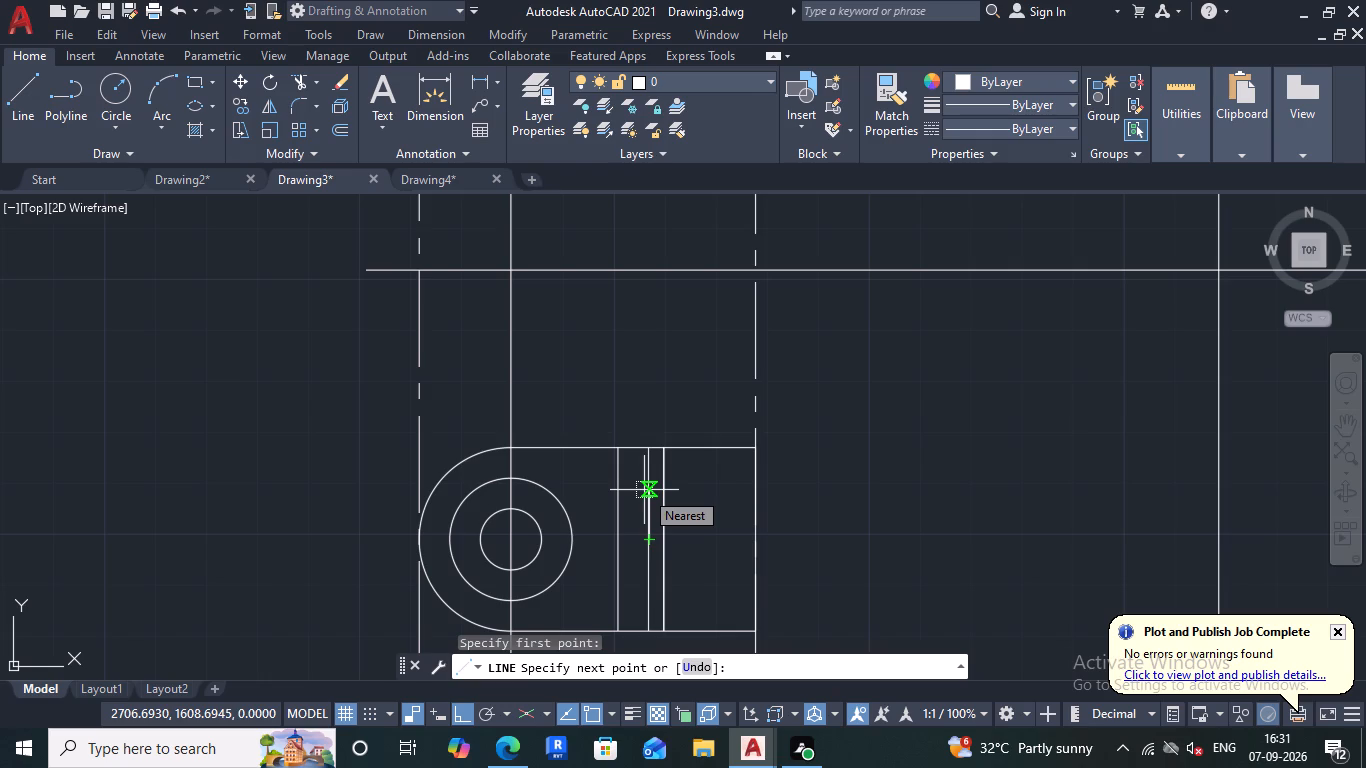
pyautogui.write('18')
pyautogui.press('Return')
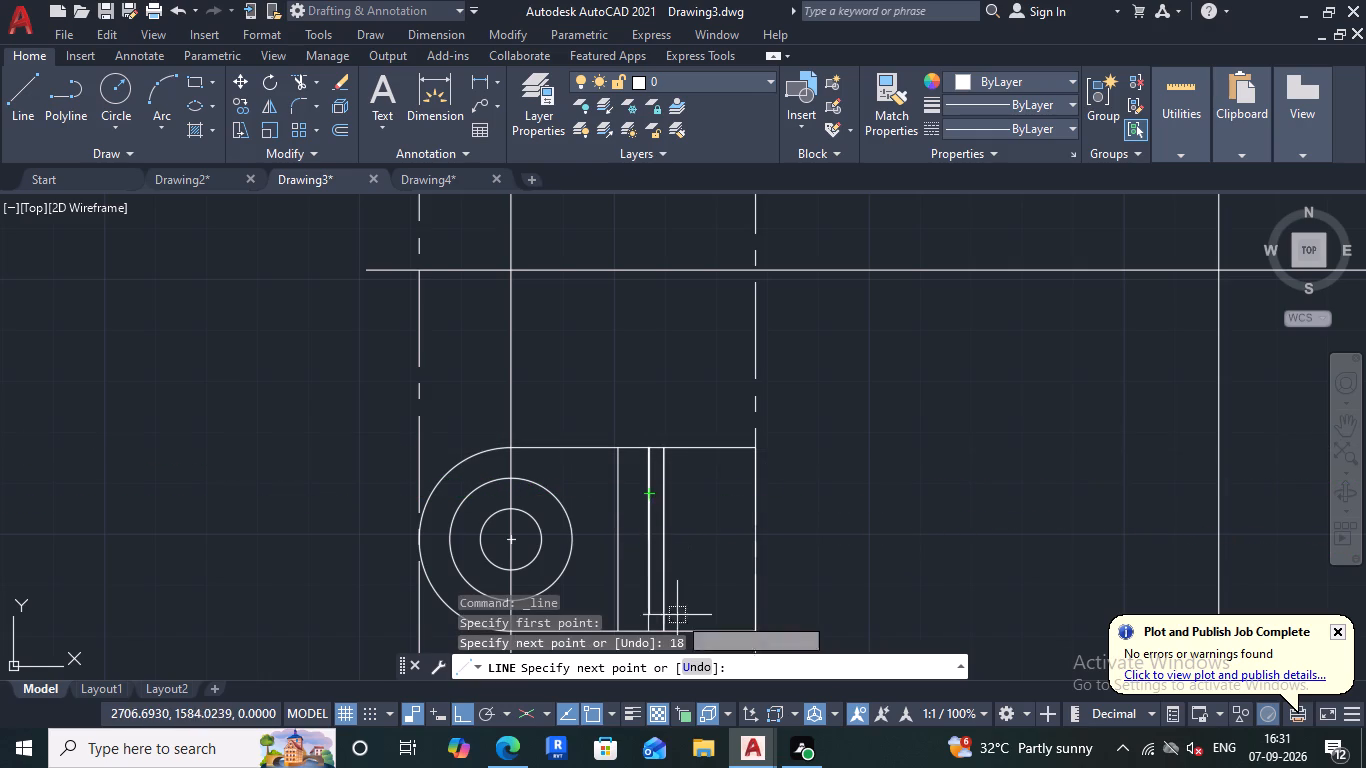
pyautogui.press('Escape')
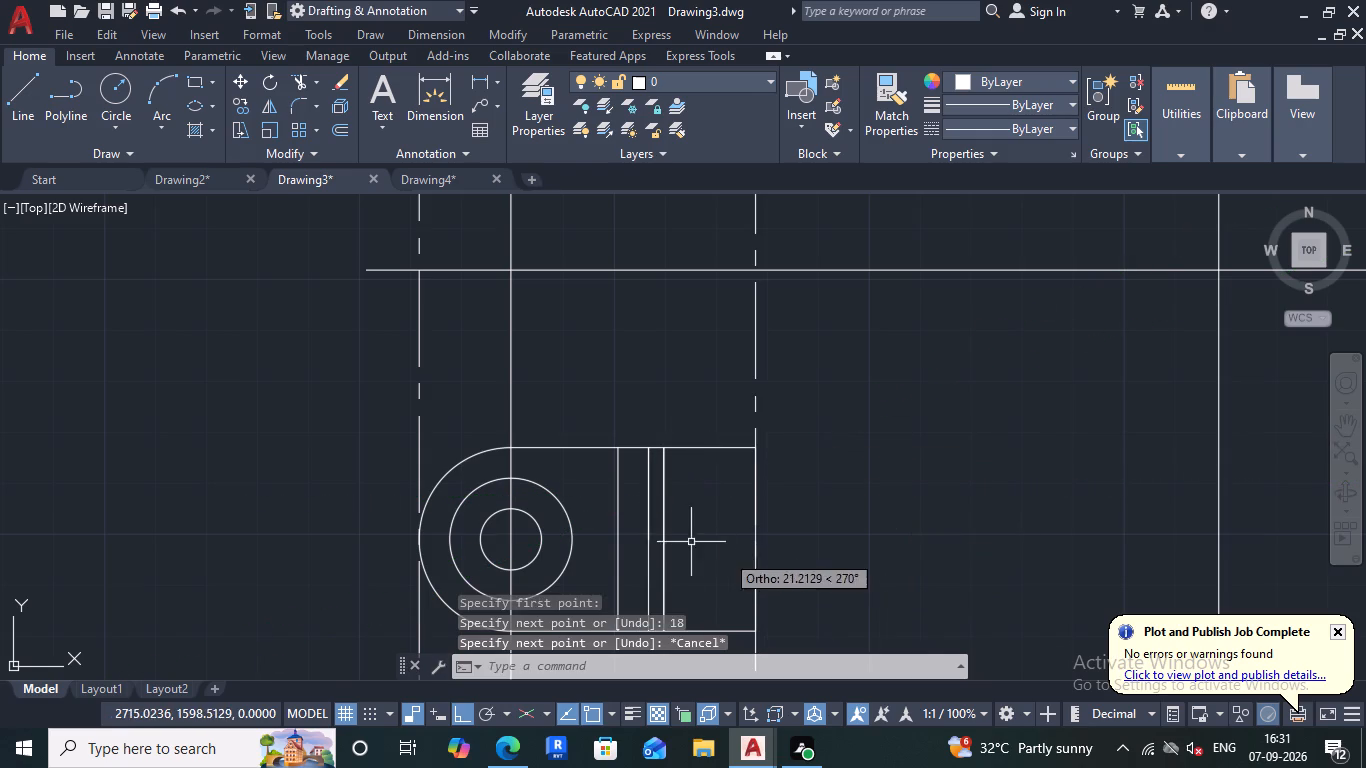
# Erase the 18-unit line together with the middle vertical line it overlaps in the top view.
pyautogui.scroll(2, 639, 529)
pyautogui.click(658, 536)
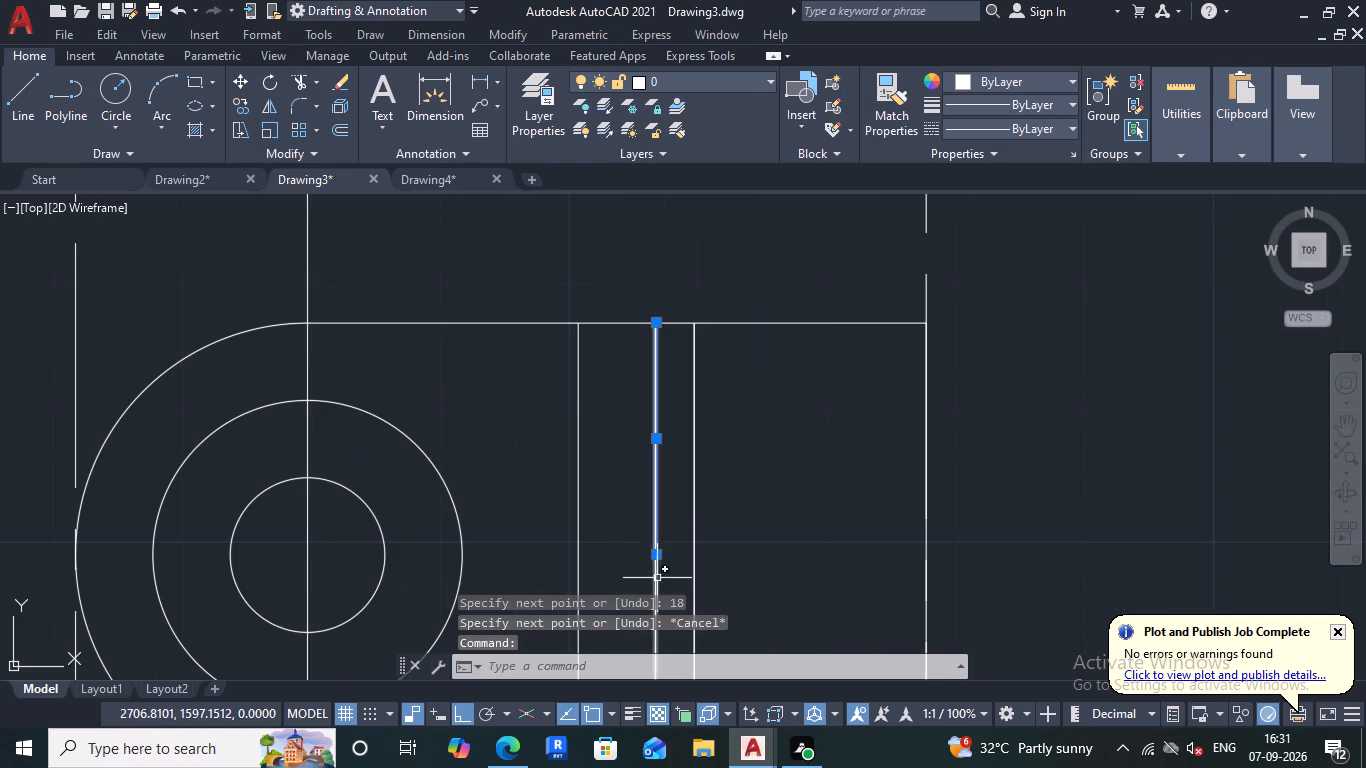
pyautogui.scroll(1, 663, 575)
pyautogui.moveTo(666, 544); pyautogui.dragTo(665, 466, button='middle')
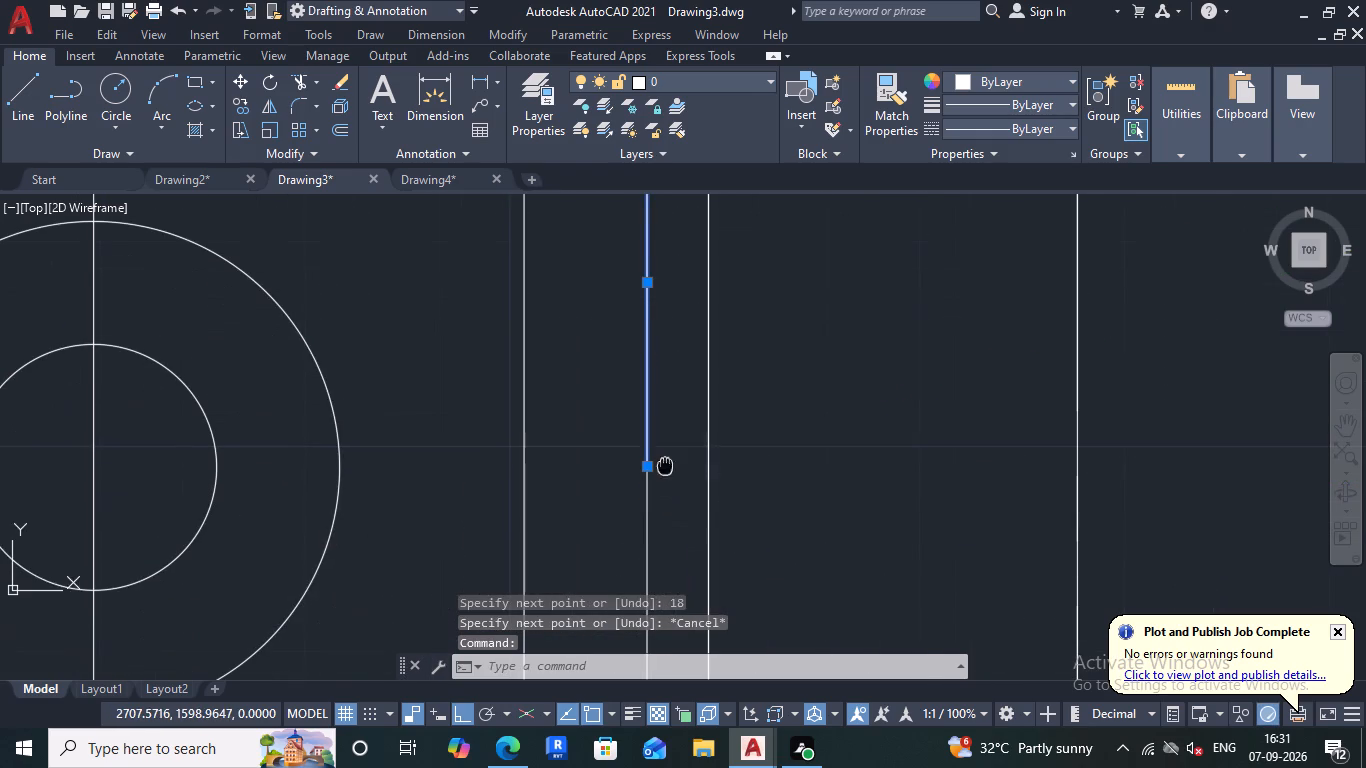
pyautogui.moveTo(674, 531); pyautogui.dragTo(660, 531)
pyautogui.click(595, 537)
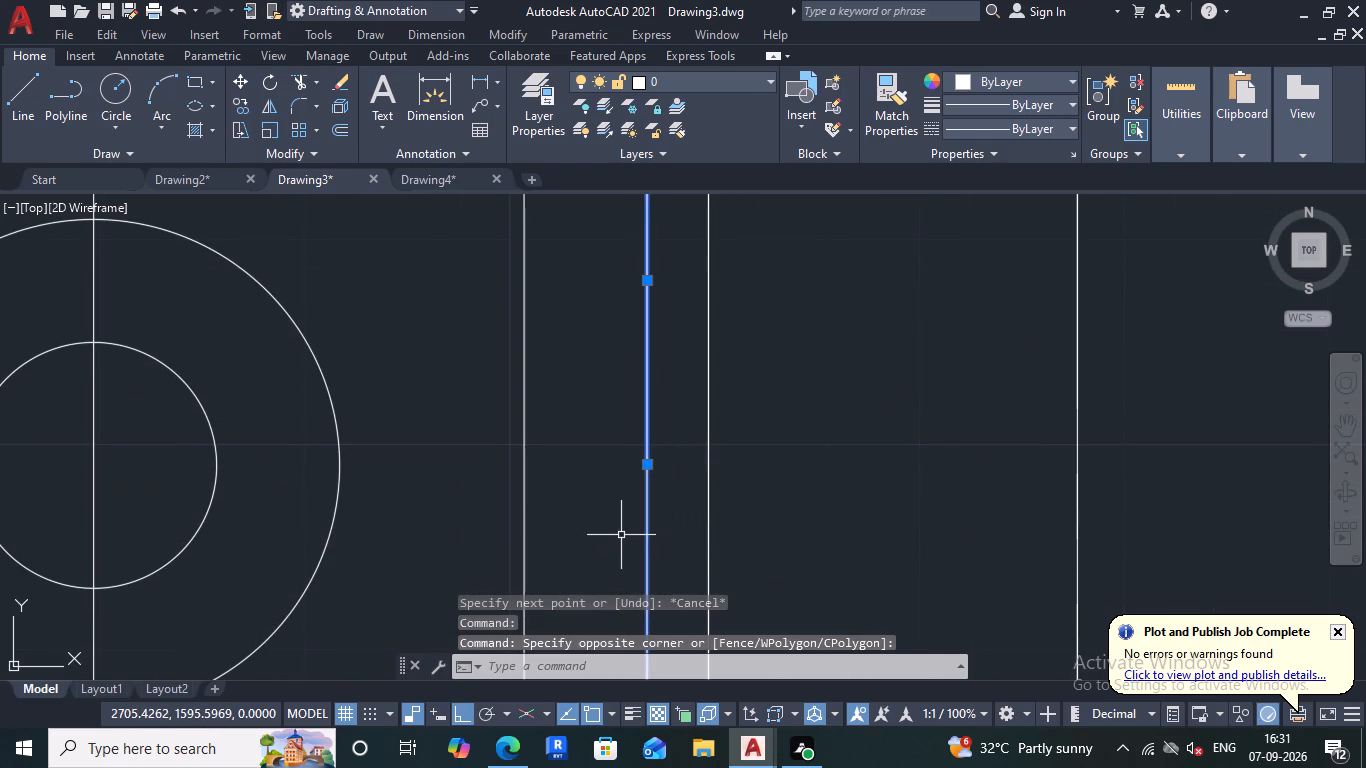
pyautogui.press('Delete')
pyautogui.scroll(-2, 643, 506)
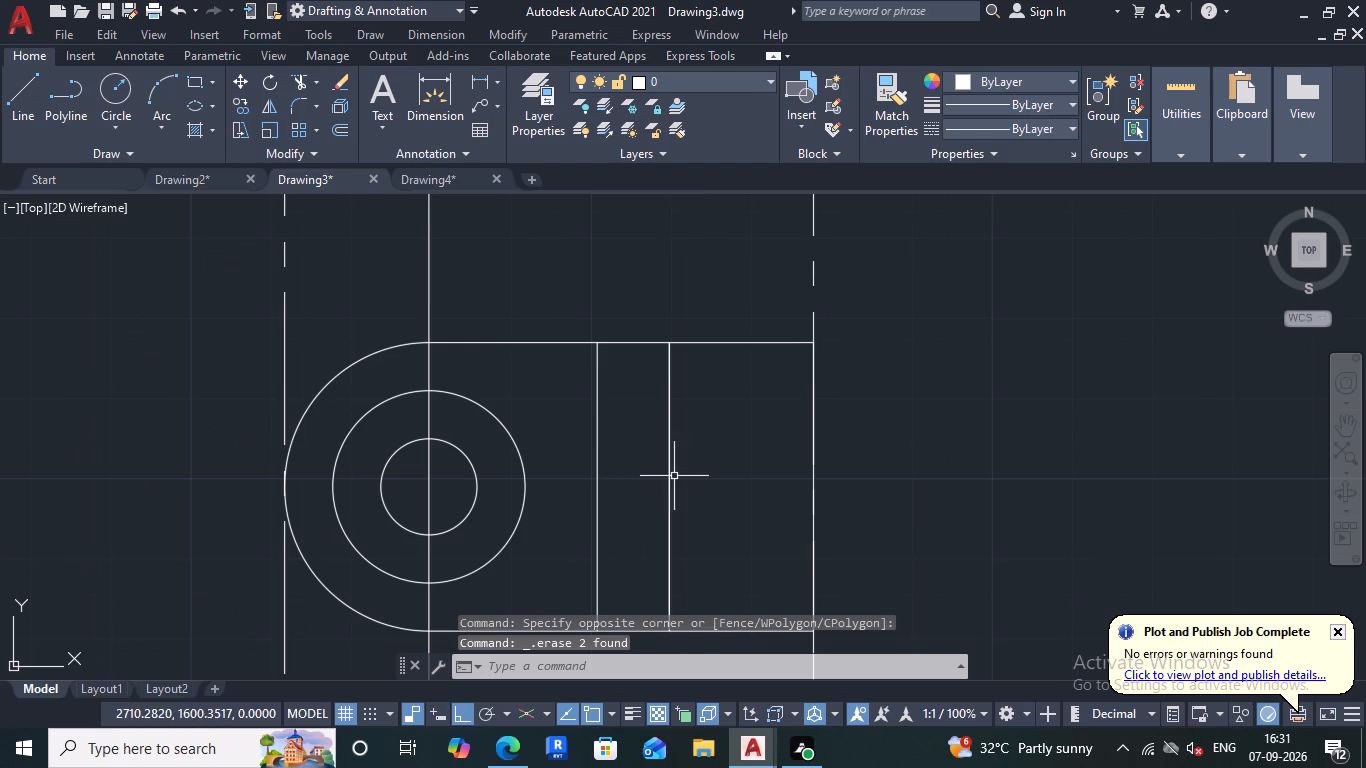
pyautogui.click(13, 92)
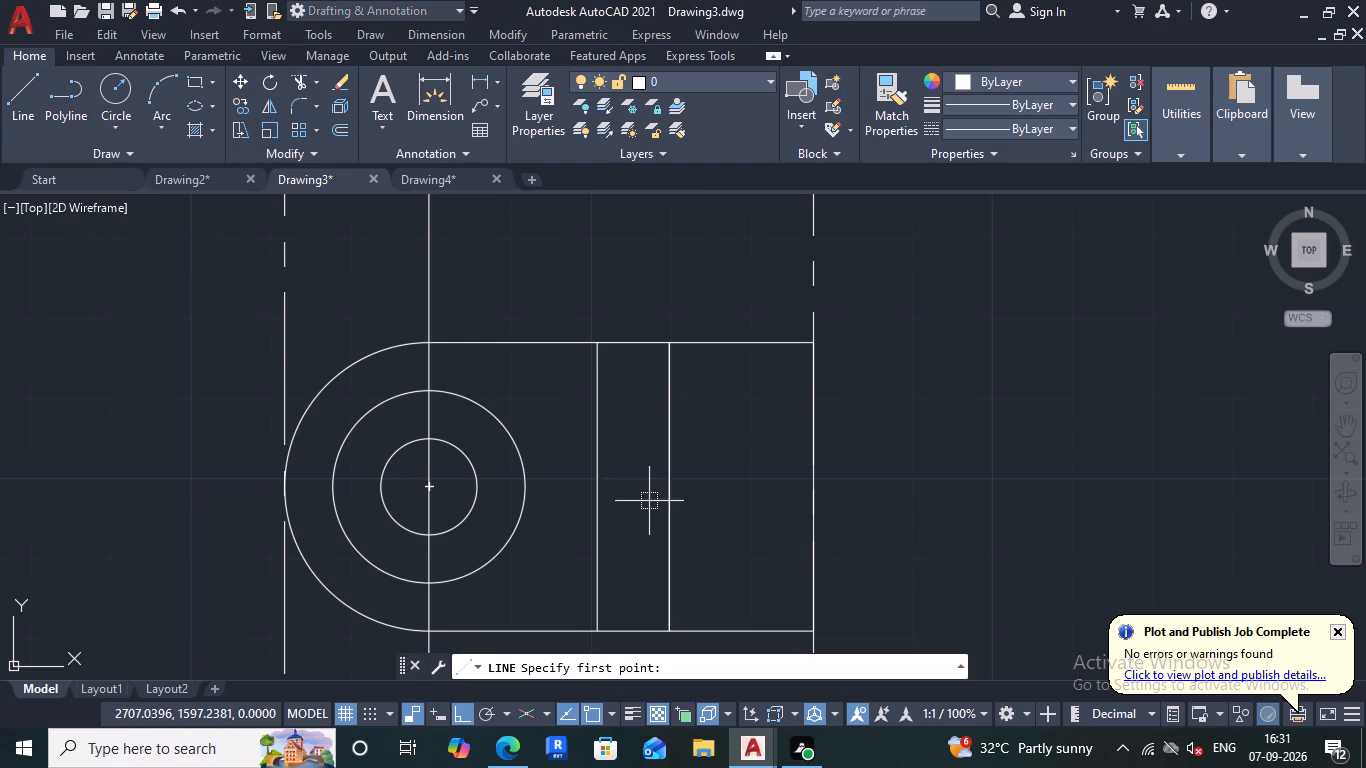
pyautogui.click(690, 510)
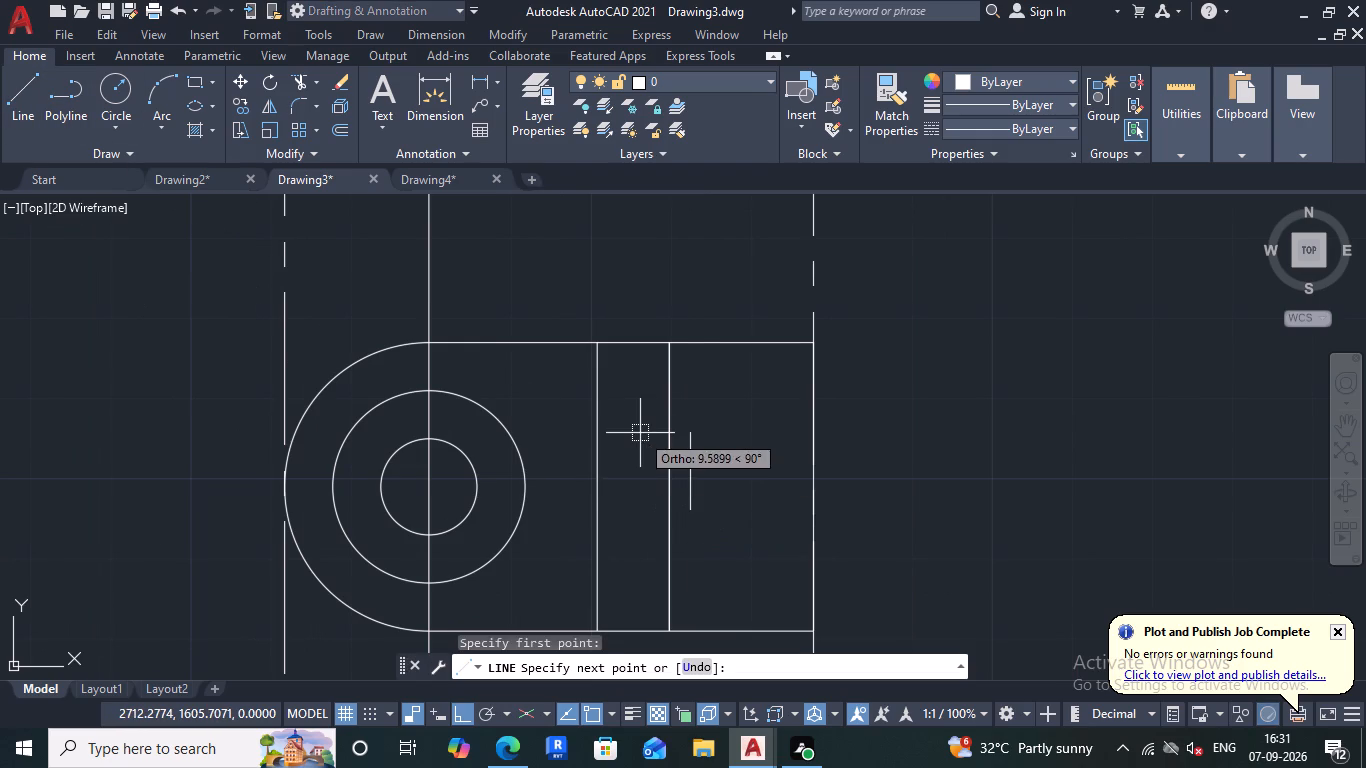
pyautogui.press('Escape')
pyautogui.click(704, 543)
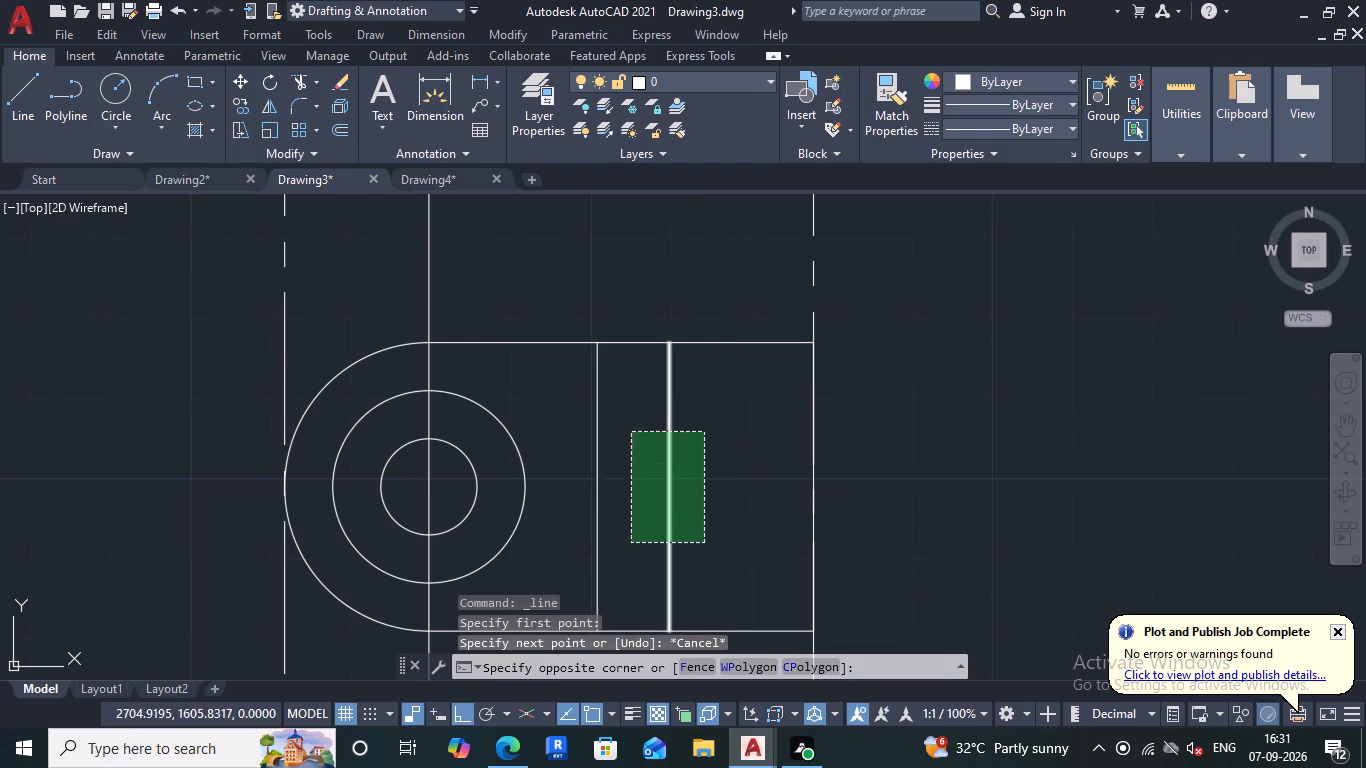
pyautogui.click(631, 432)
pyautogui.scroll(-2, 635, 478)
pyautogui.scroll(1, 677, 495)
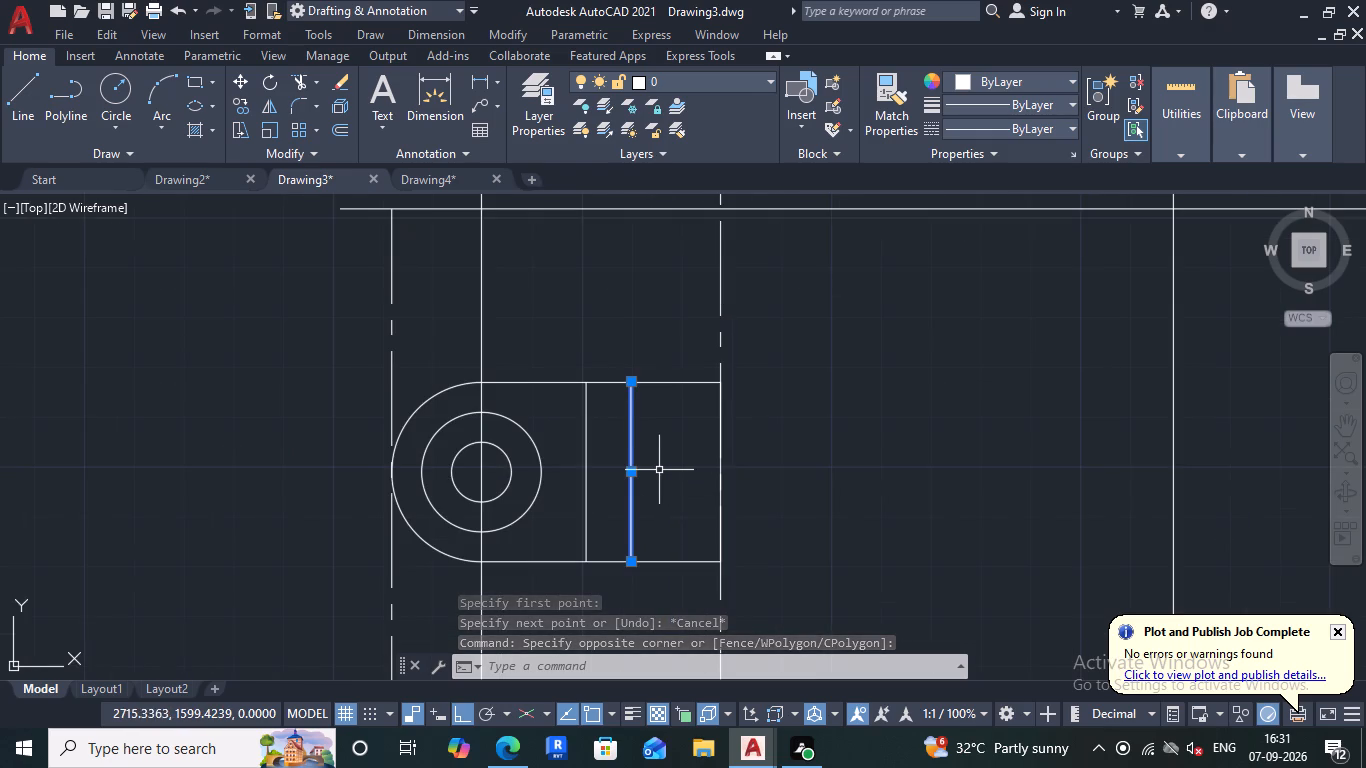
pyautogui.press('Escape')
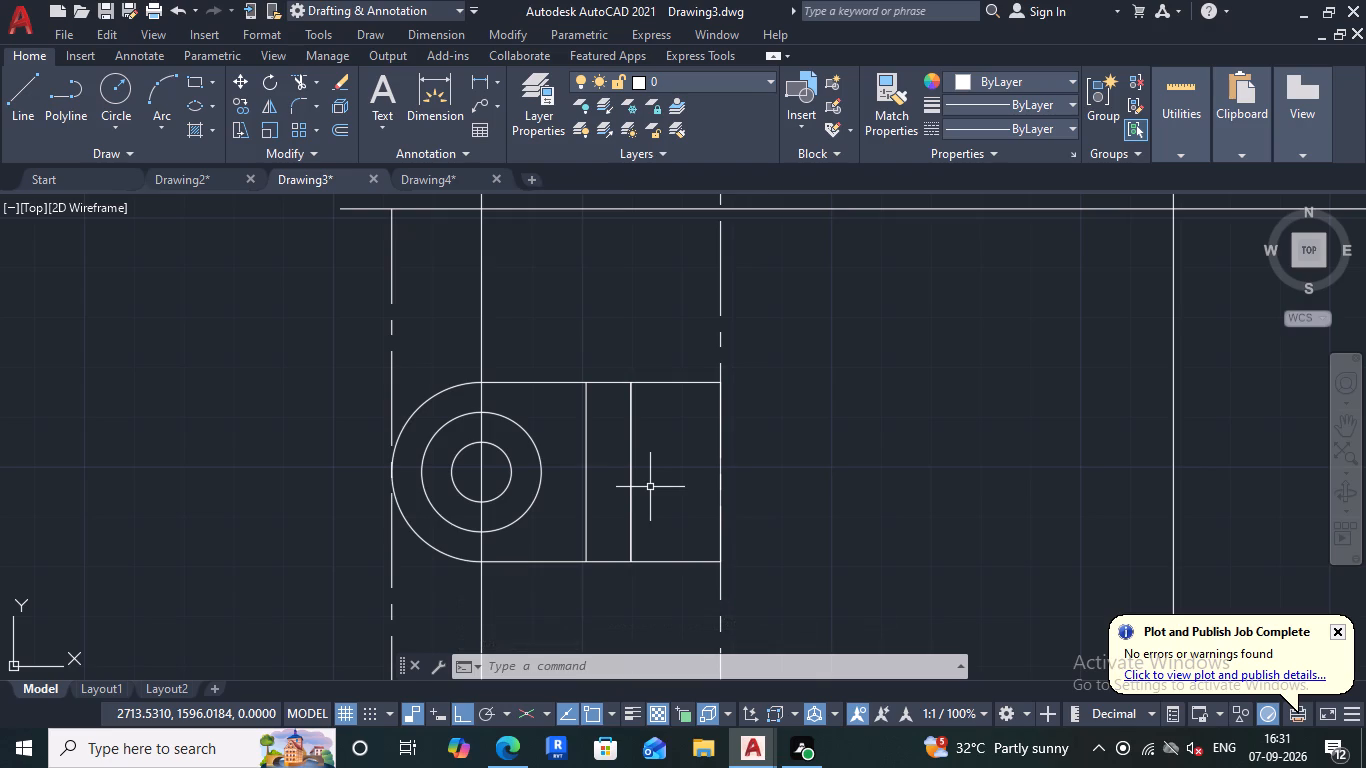
# Add a horizontal linear dimension above the top view from its straight end edge to the nearest vertical step line.
pyautogui.scroll(1, 657, 496)
pyautogui.scroll(-3, 664, 496)
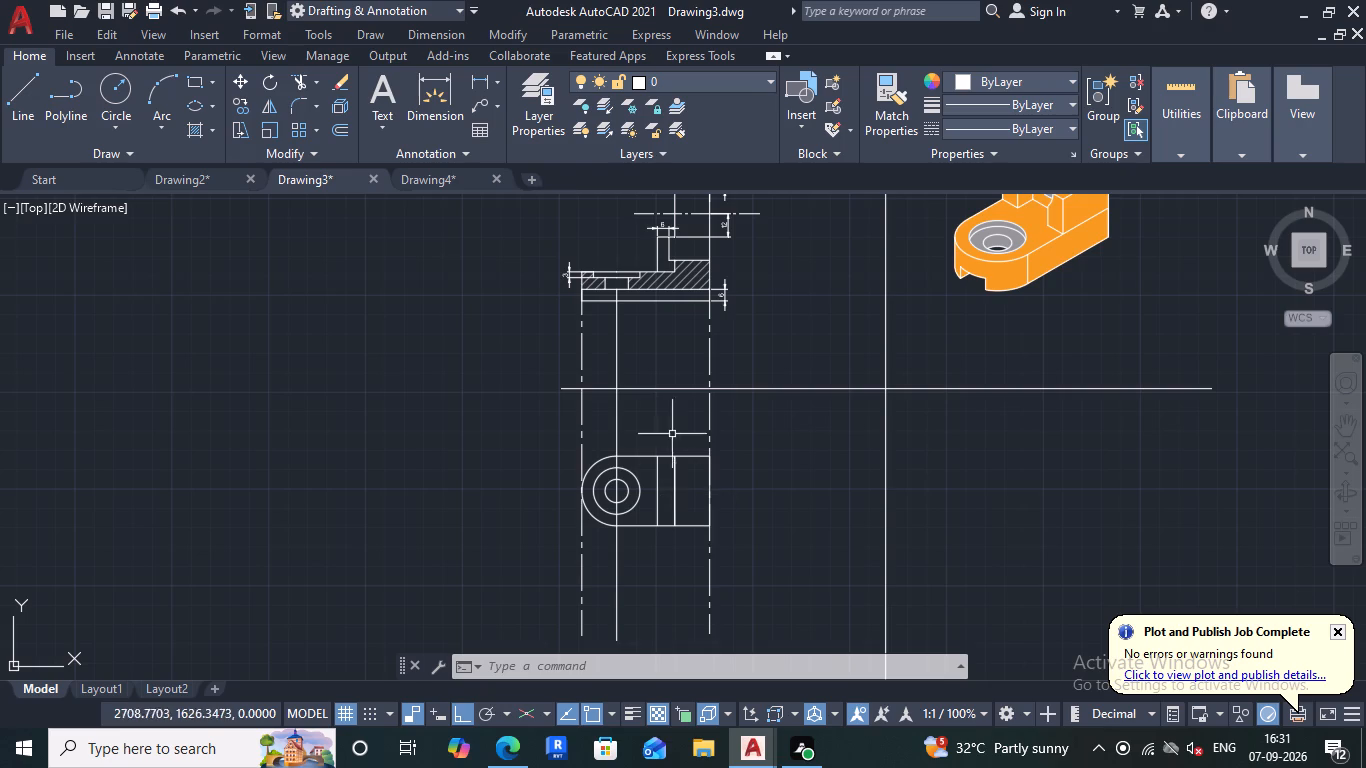
pyautogui.click(481, 83)
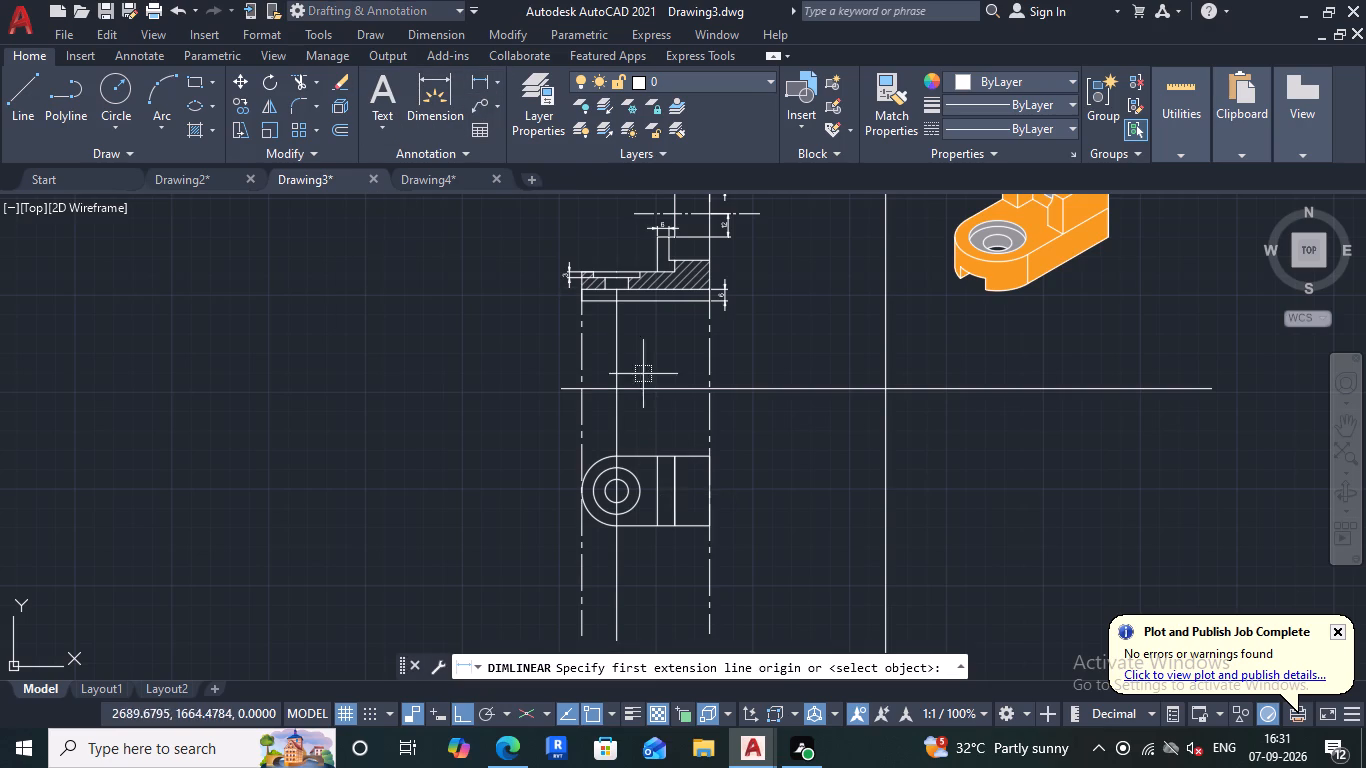
pyautogui.click(703, 456)
pyautogui.click(669, 459)
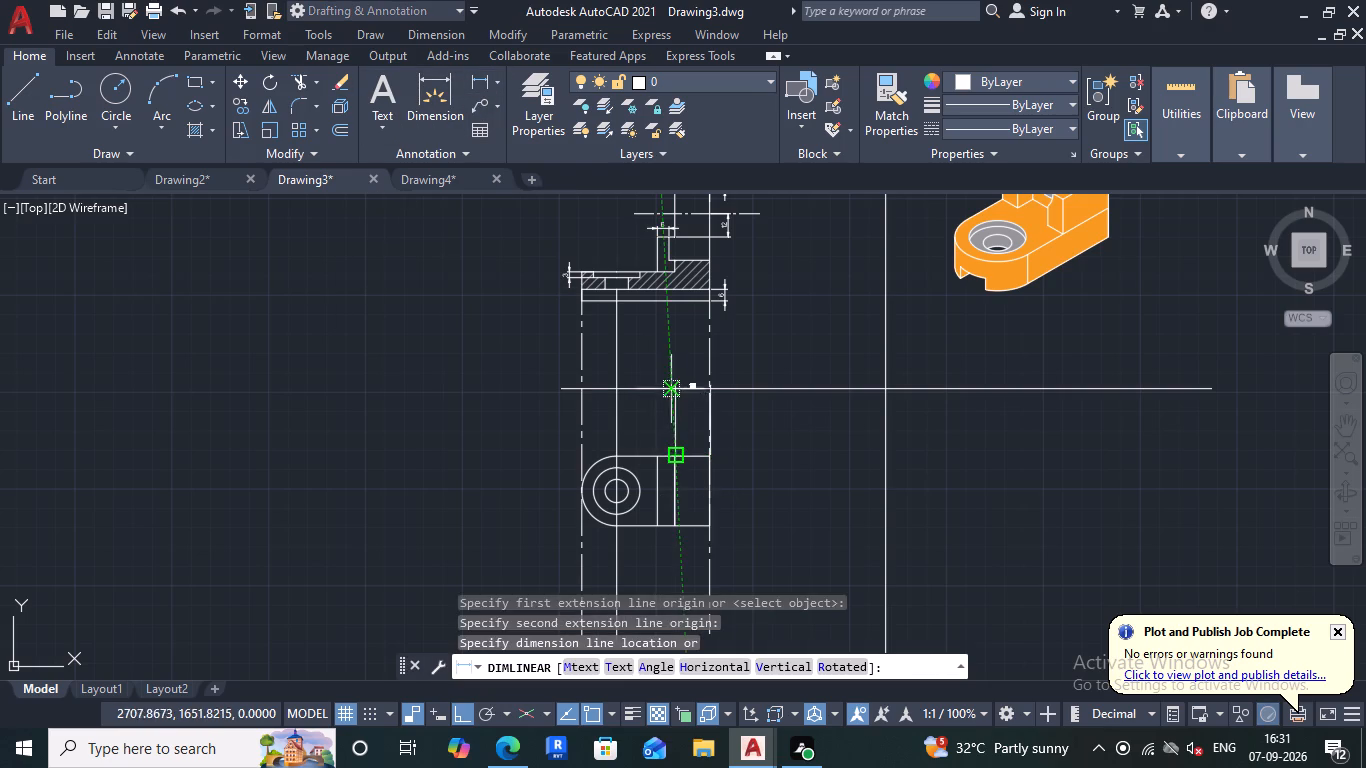
pyautogui.scroll(3, 713, 379)
pyautogui.scroll(2, 631, 397)
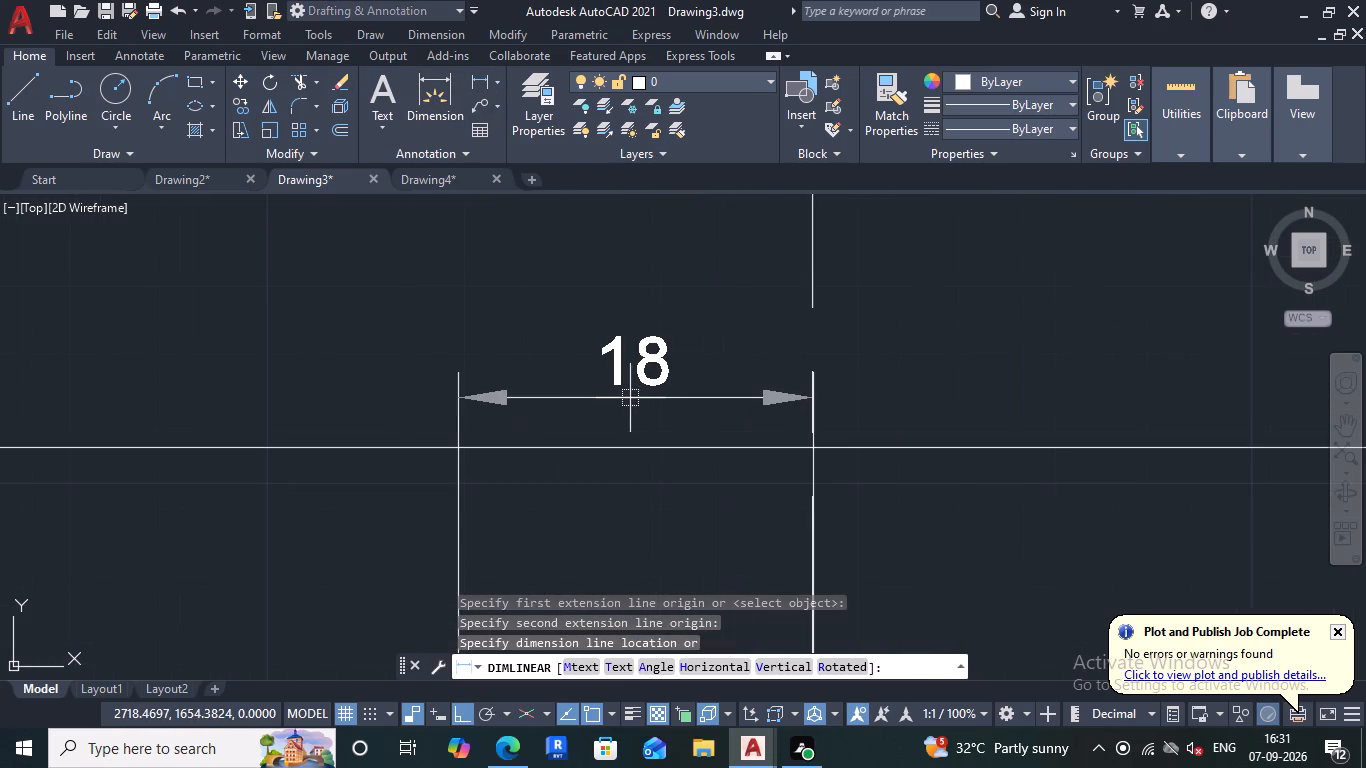
pyautogui.scroll(-2, 626, 525)
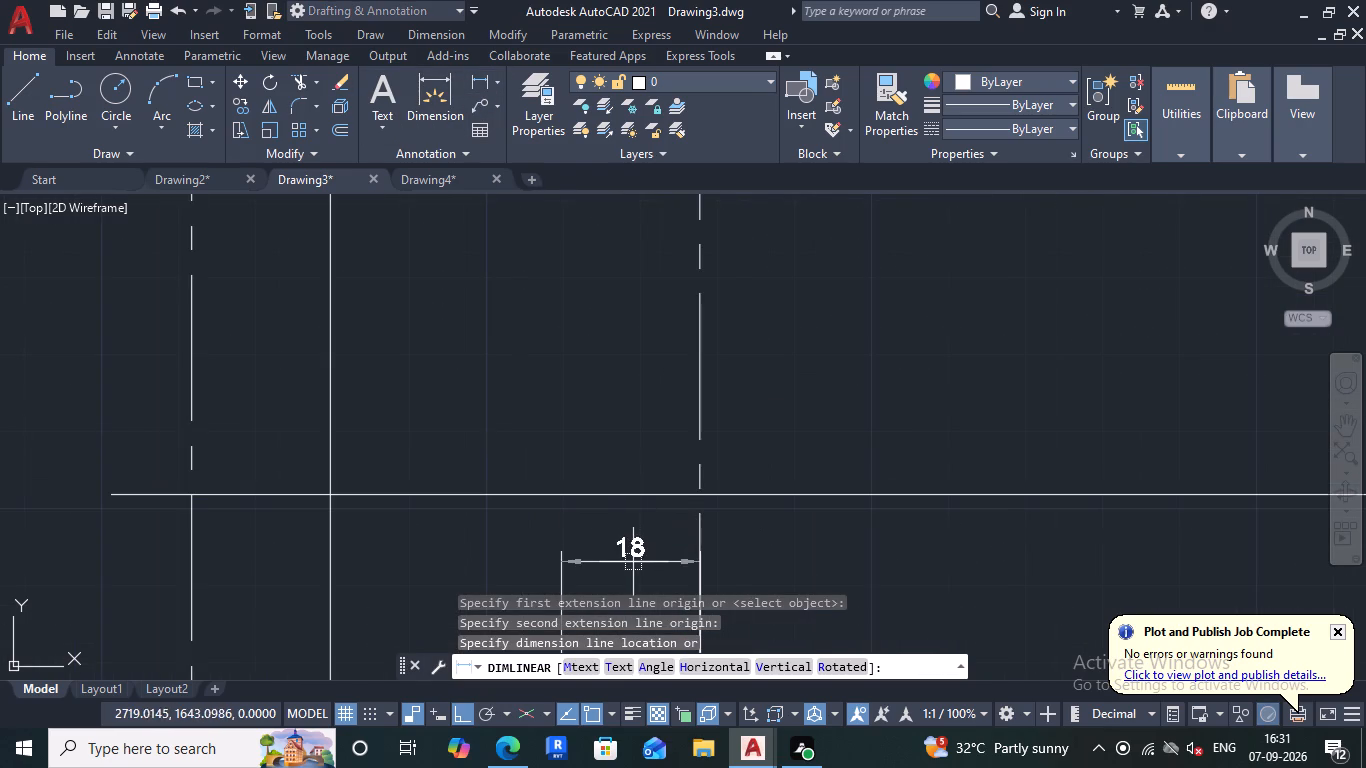
pyautogui.scroll(-2, 630, 548)
pyautogui.moveTo(638, 593); pyautogui.dragTo(669, 396, button='middle')
pyautogui.click(674, 419)
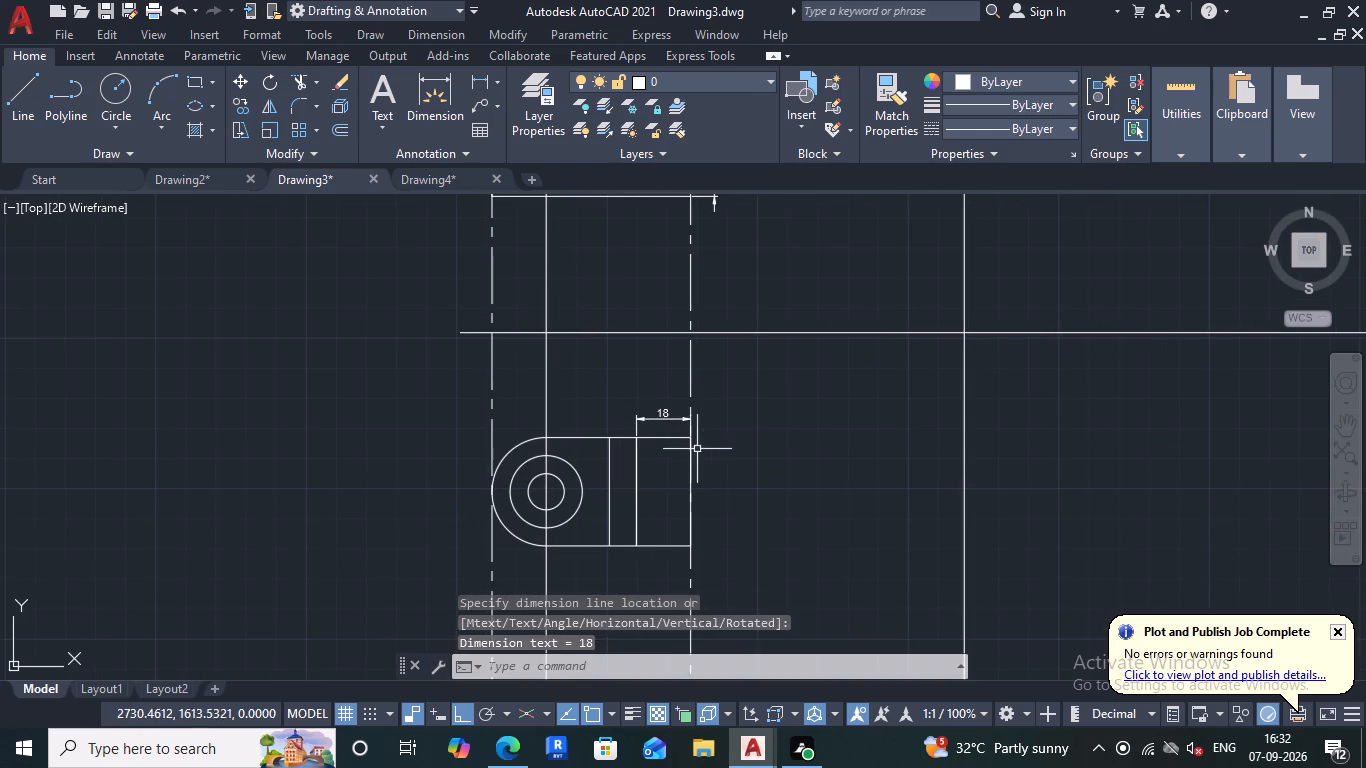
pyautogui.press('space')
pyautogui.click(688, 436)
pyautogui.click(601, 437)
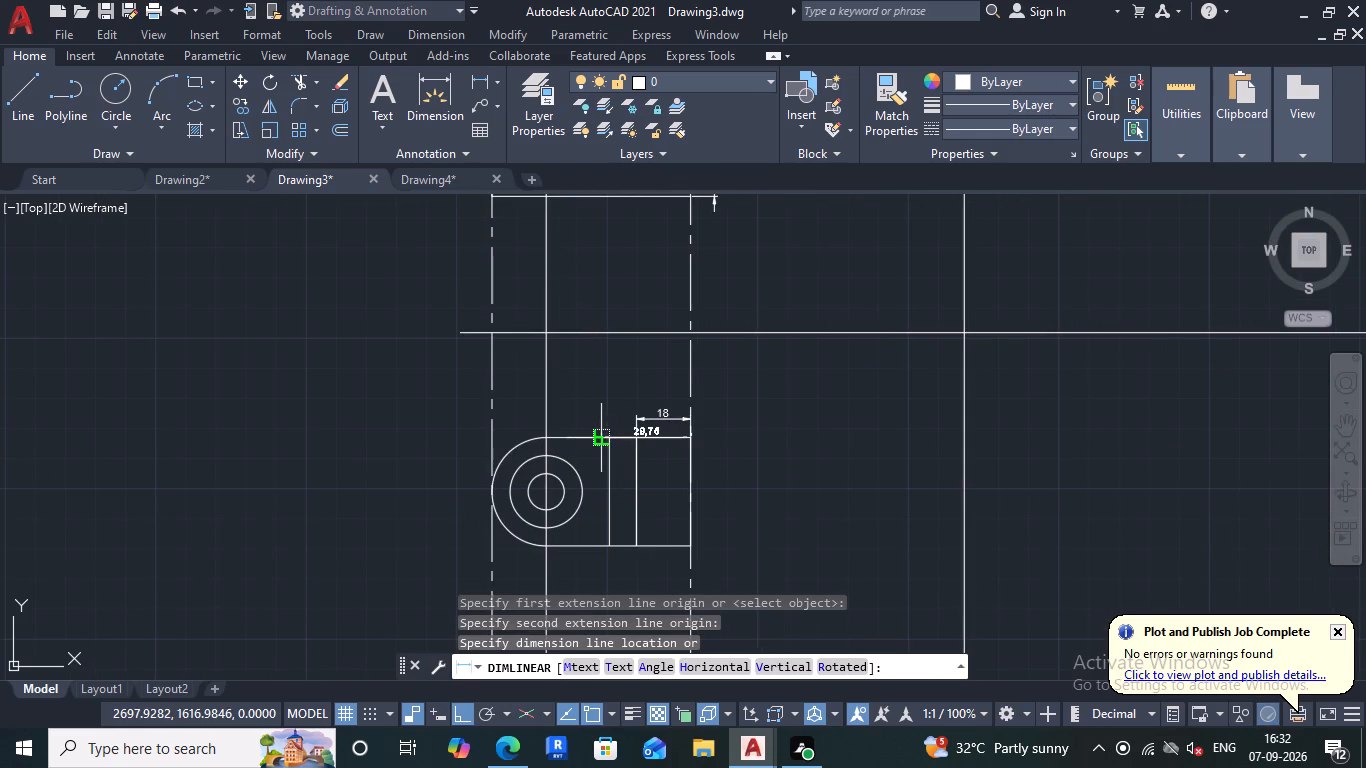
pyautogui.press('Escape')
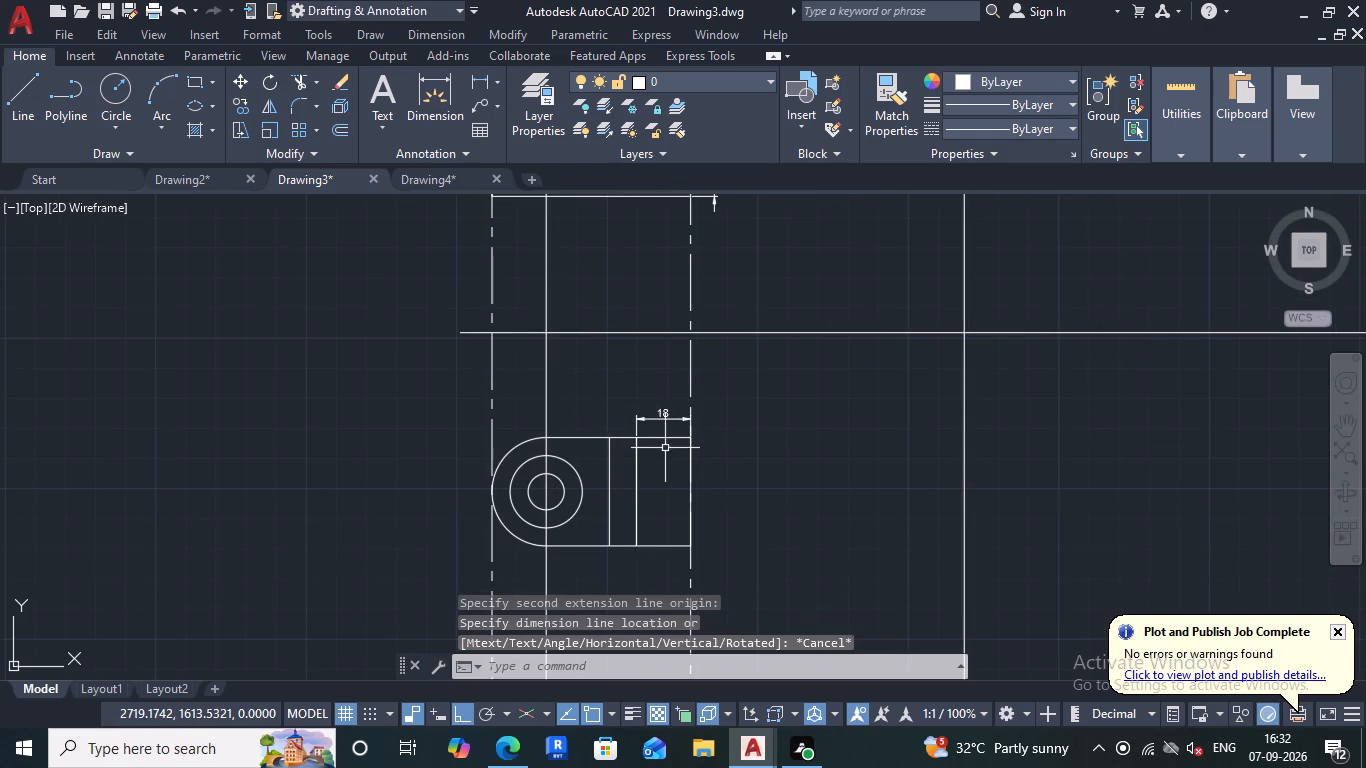
# Add a second horizontal linear dimension from the top view's straight end edge to the step line nearest the circles, above the first dimension.
pyautogui.press('space')
pyautogui.click(693, 436)
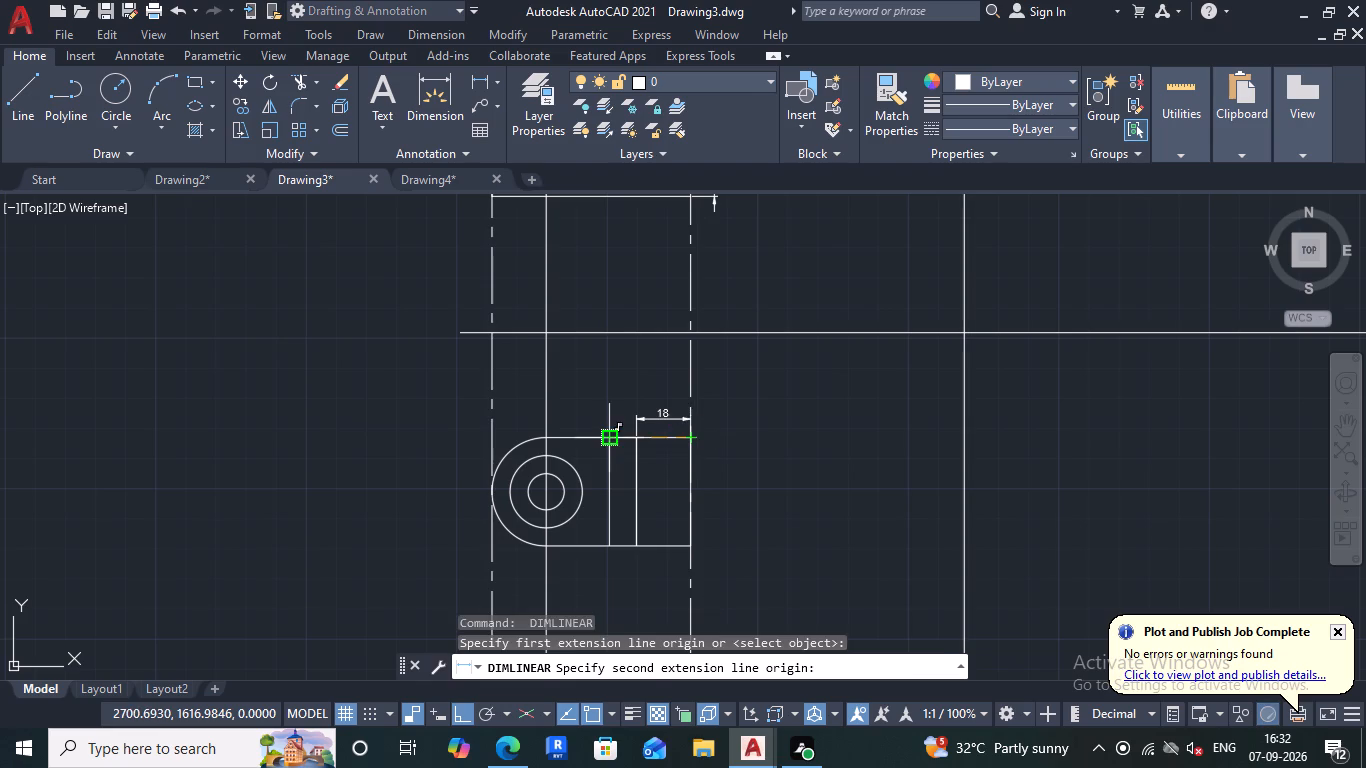
pyautogui.click(604, 438)
pyautogui.click(615, 390)
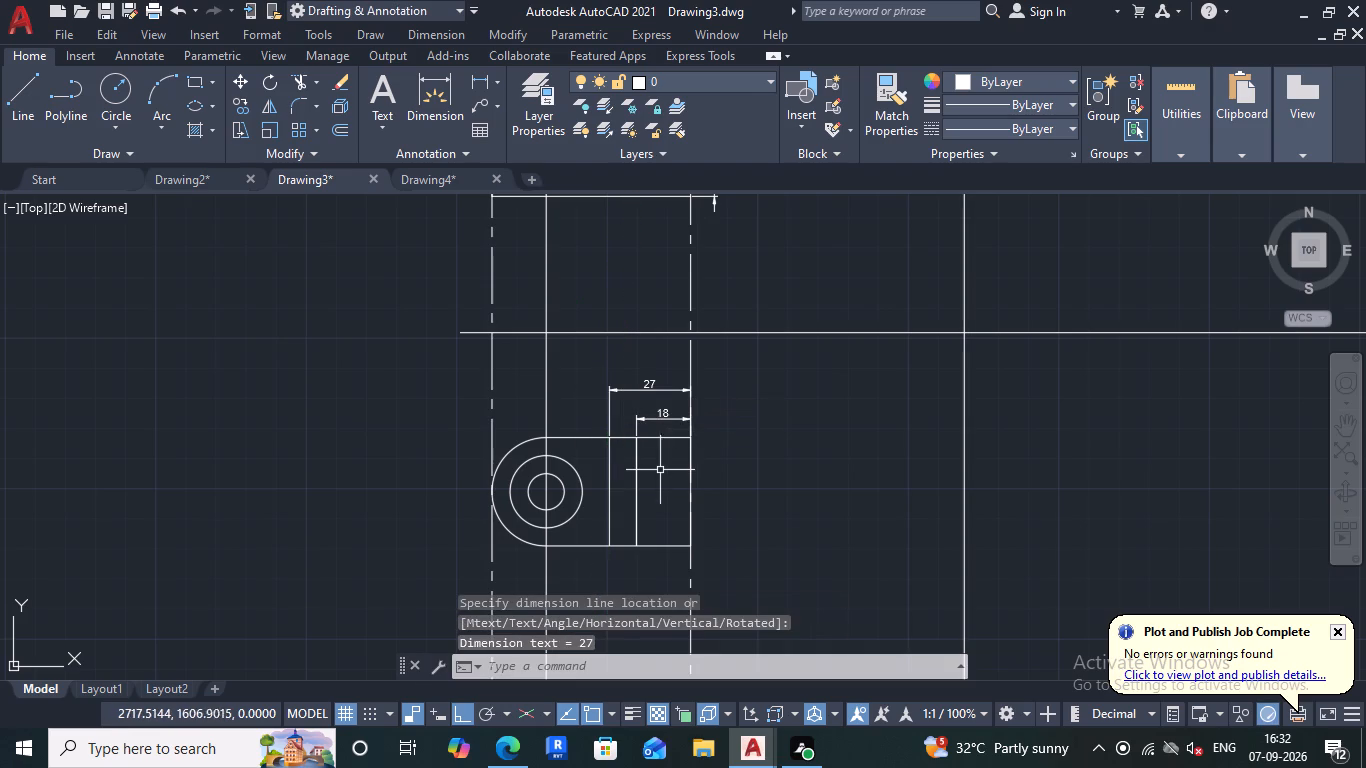
# Copy the top view's step line nearest the straight end 3 units toward the circles.
pyautogui.click(654, 510)
pyautogui.click(631, 473)
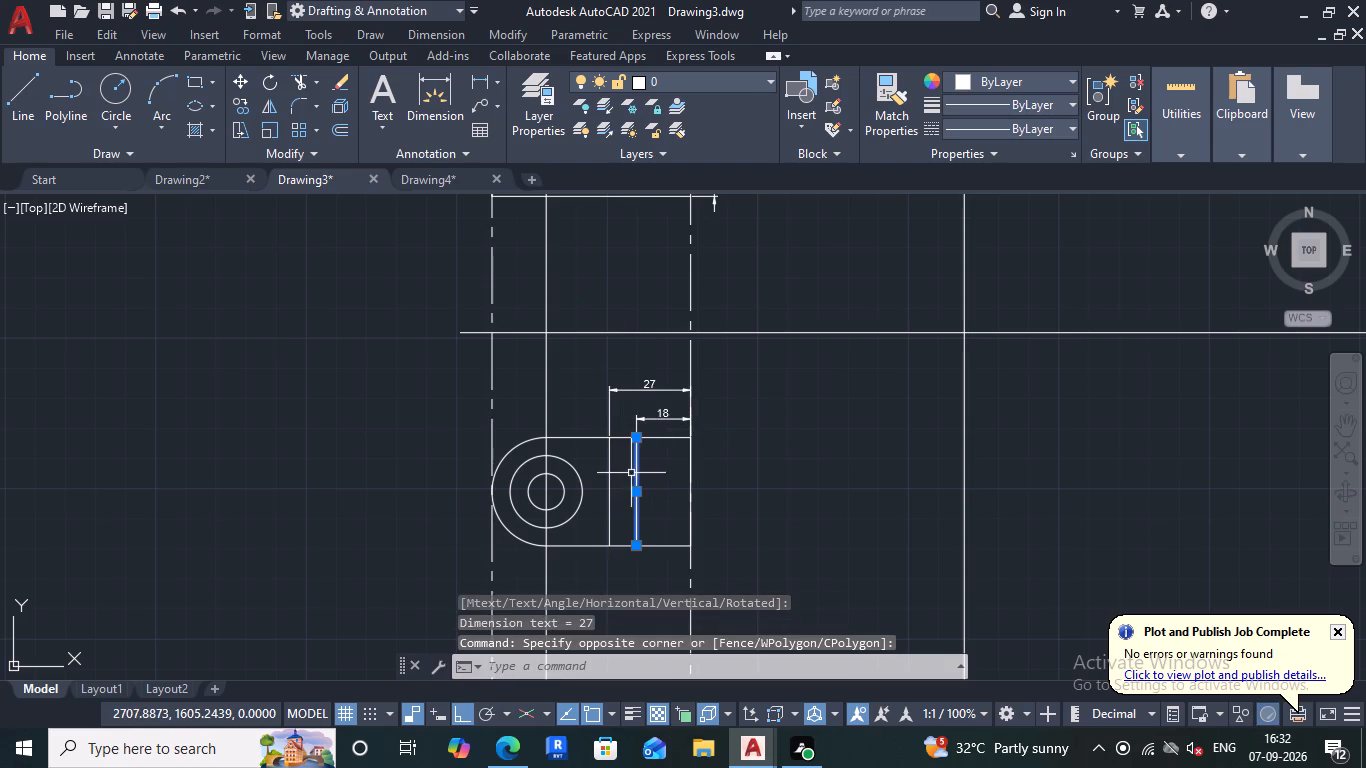
pyautogui.click(240, 111)
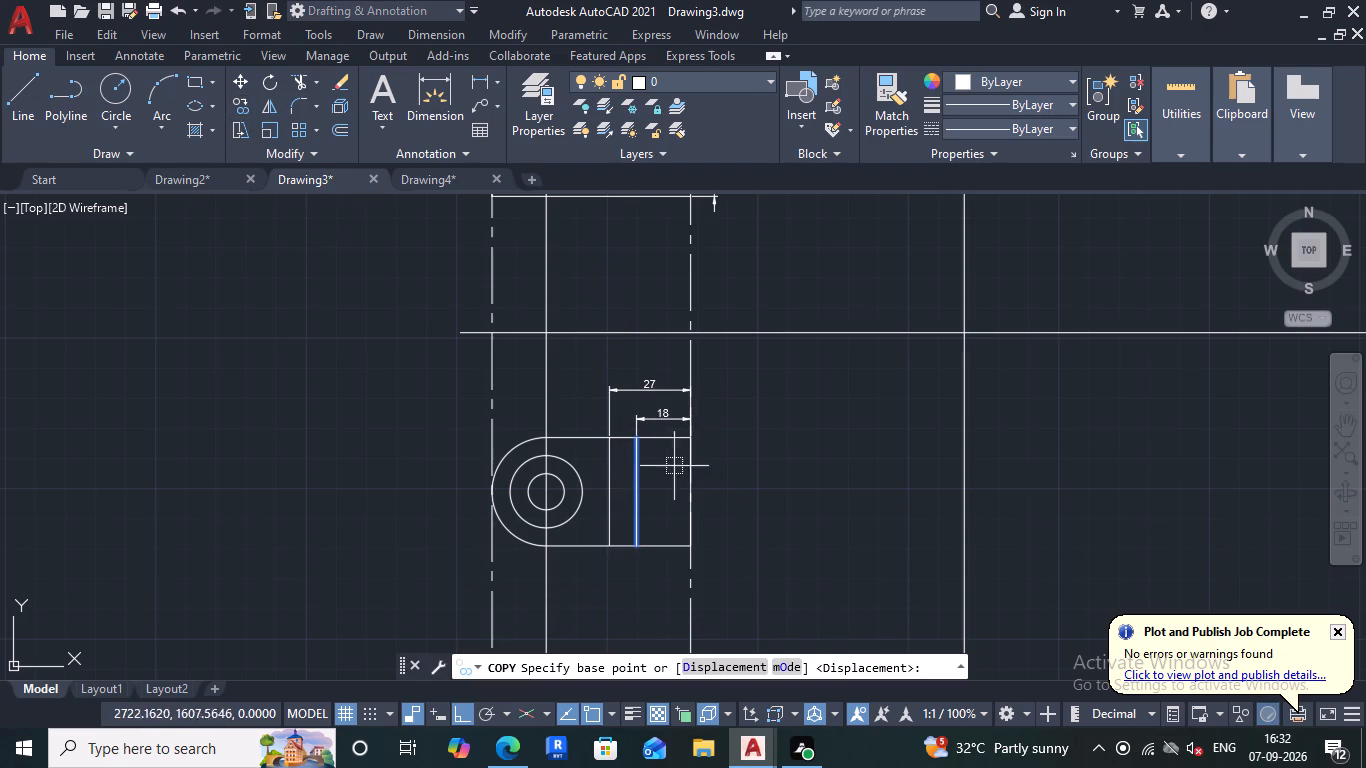
pyautogui.click(638, 440)
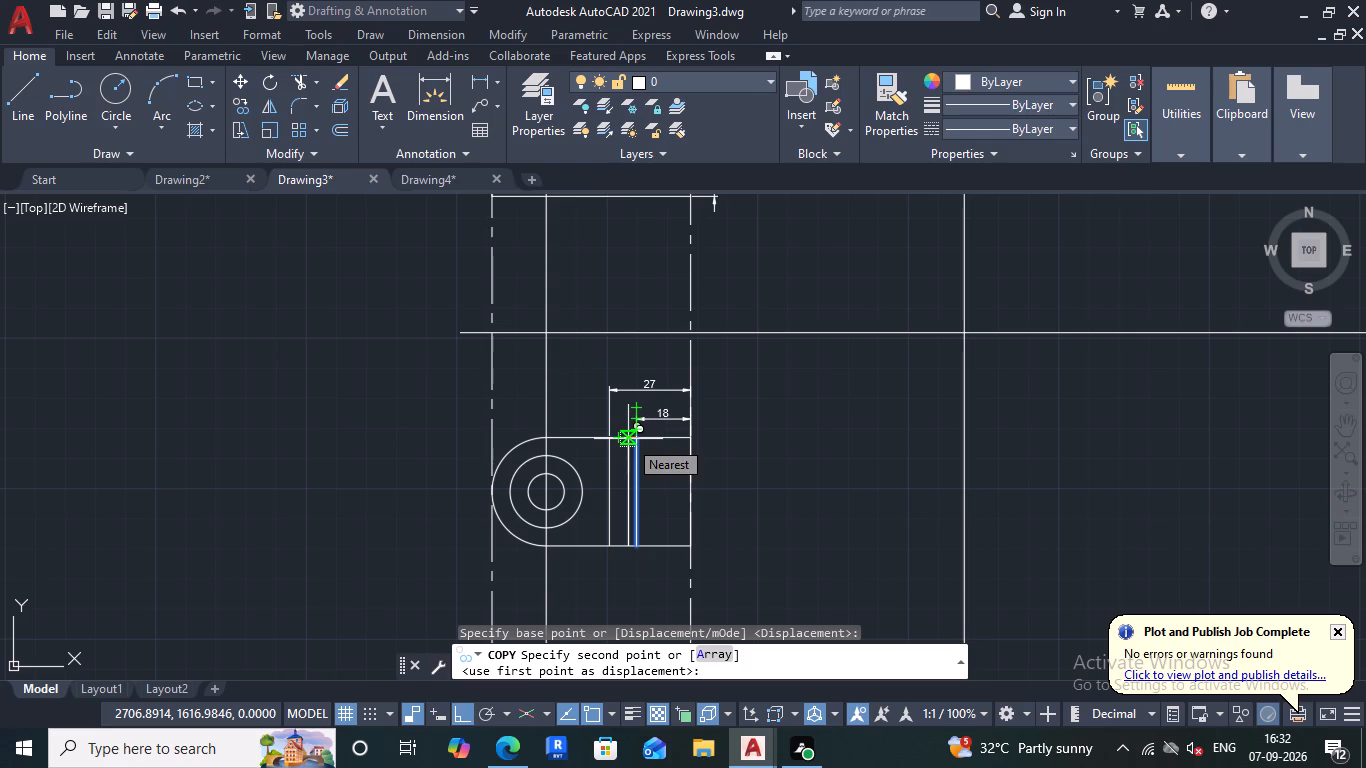
pyautogui.press('3')
pyautogui.press('Return')
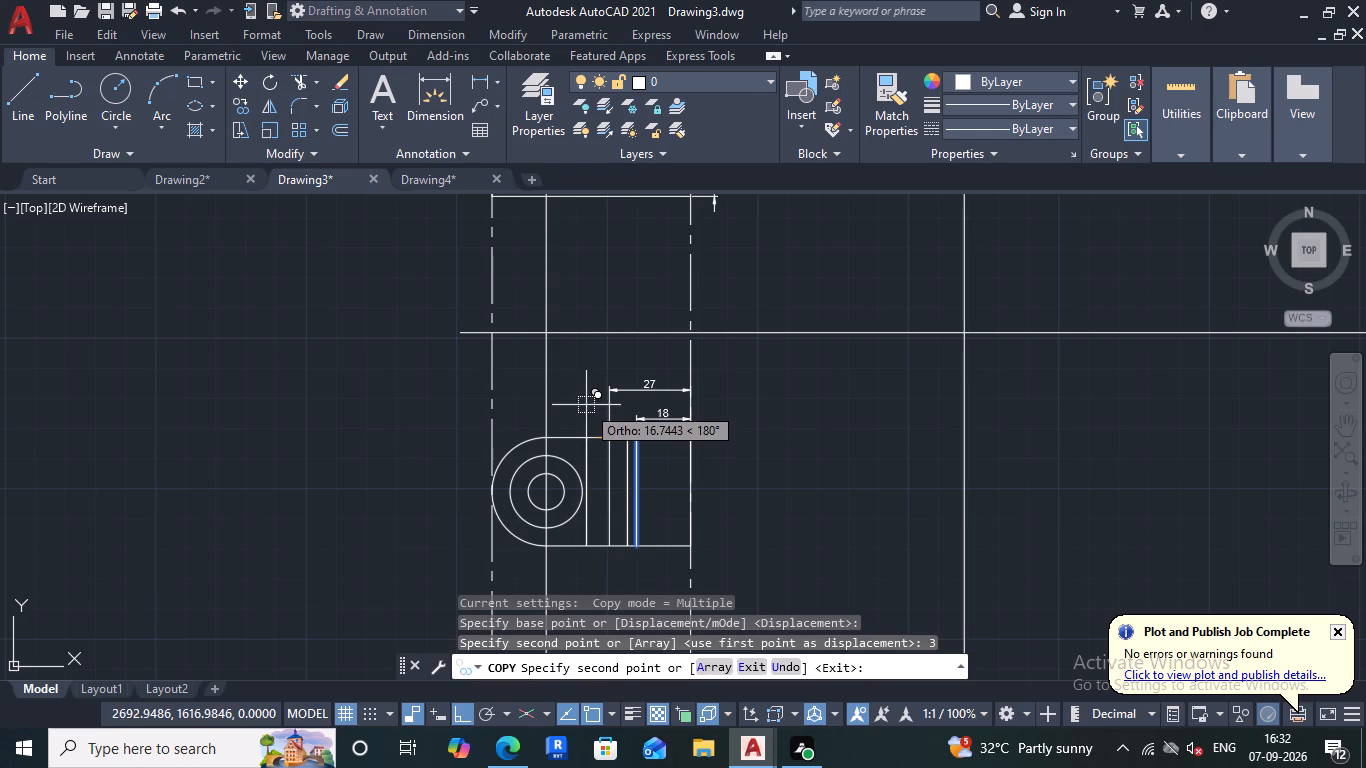
pyautogui.press('Escape')
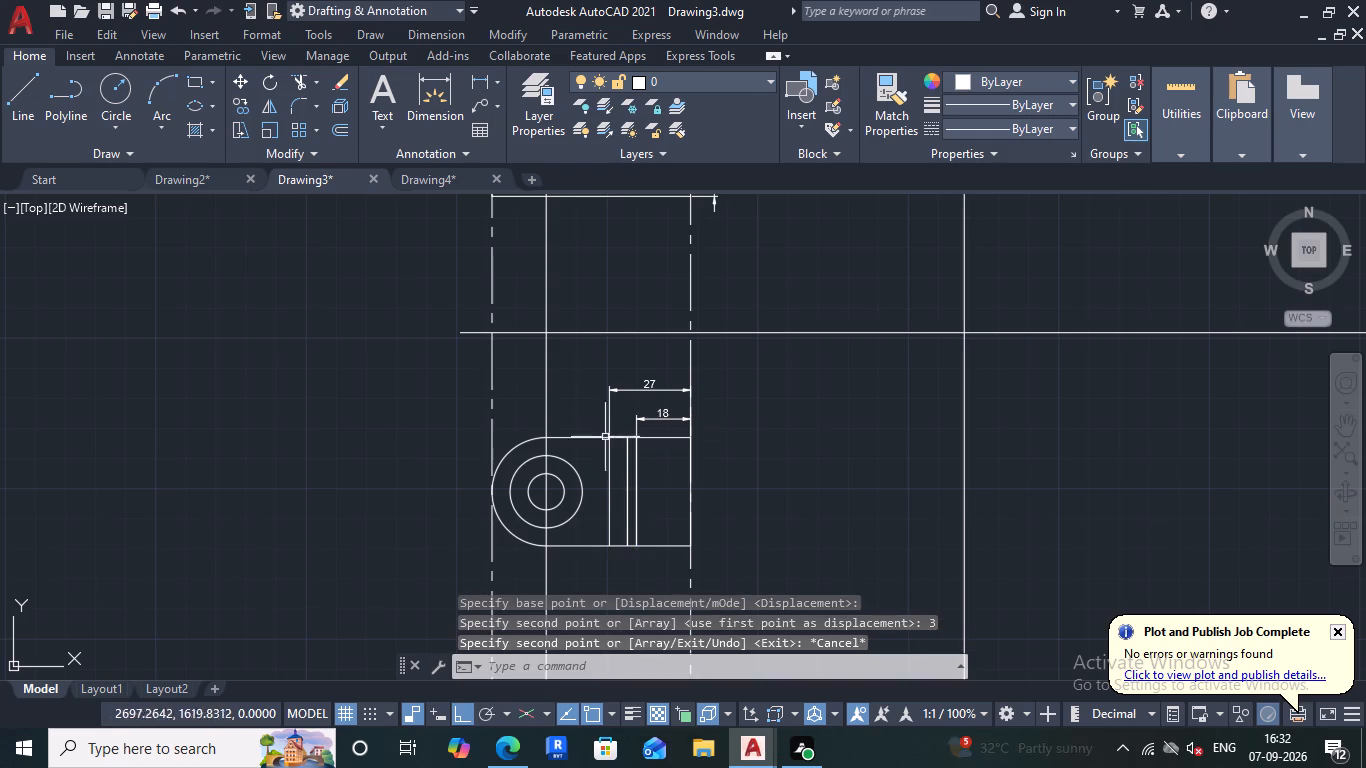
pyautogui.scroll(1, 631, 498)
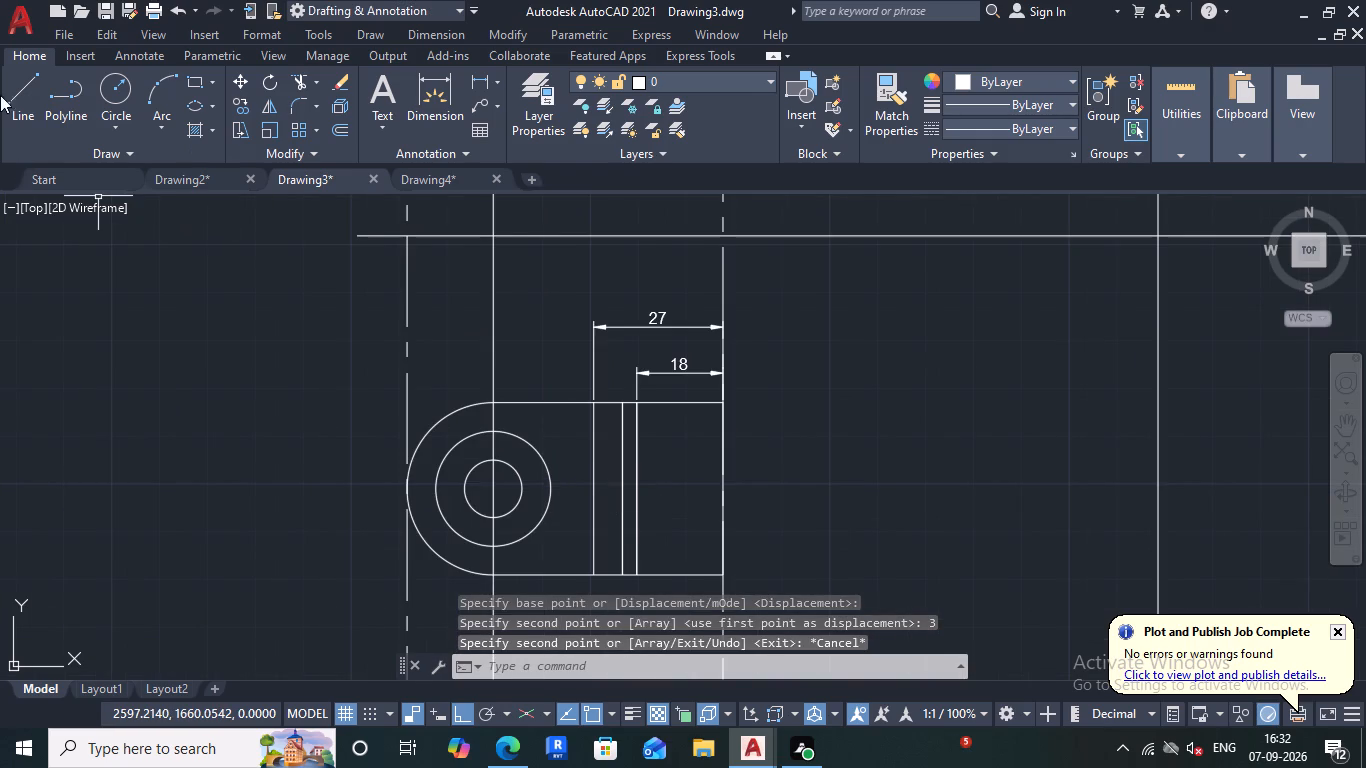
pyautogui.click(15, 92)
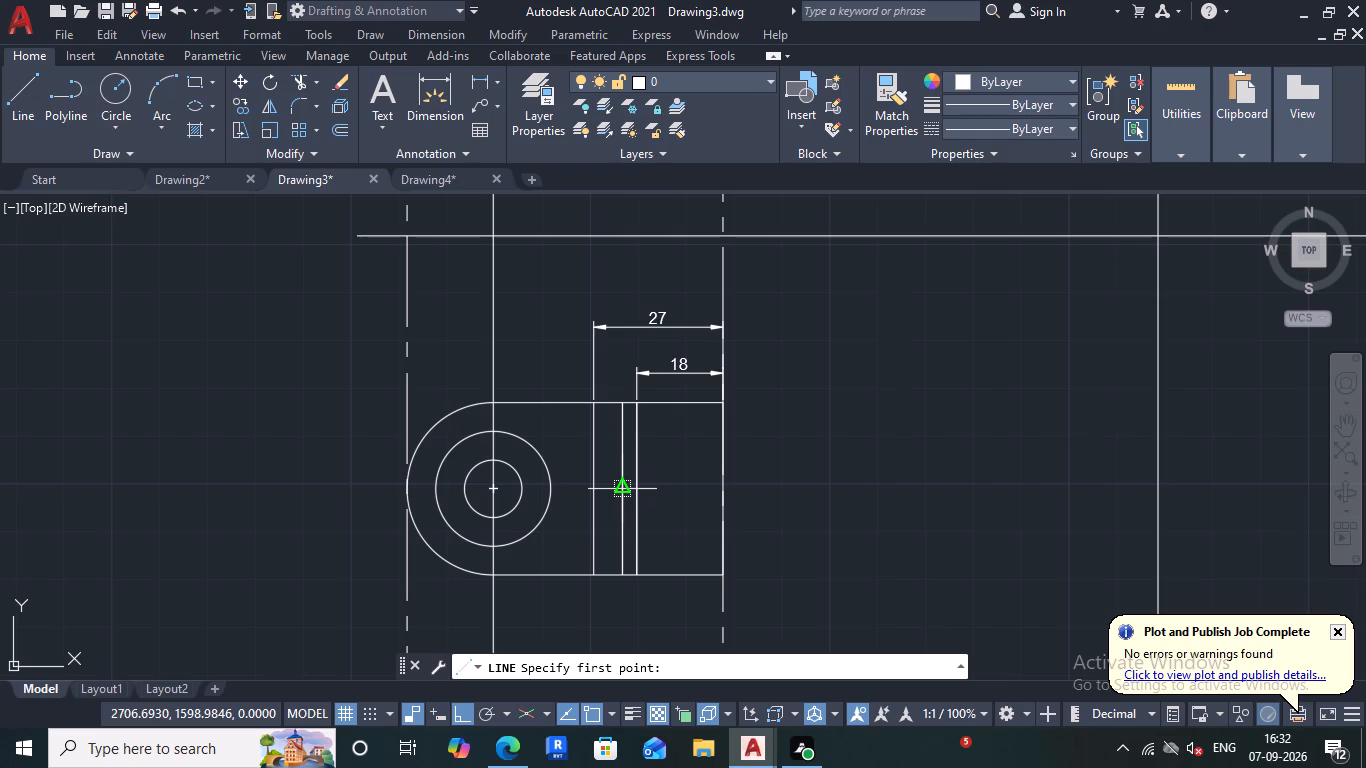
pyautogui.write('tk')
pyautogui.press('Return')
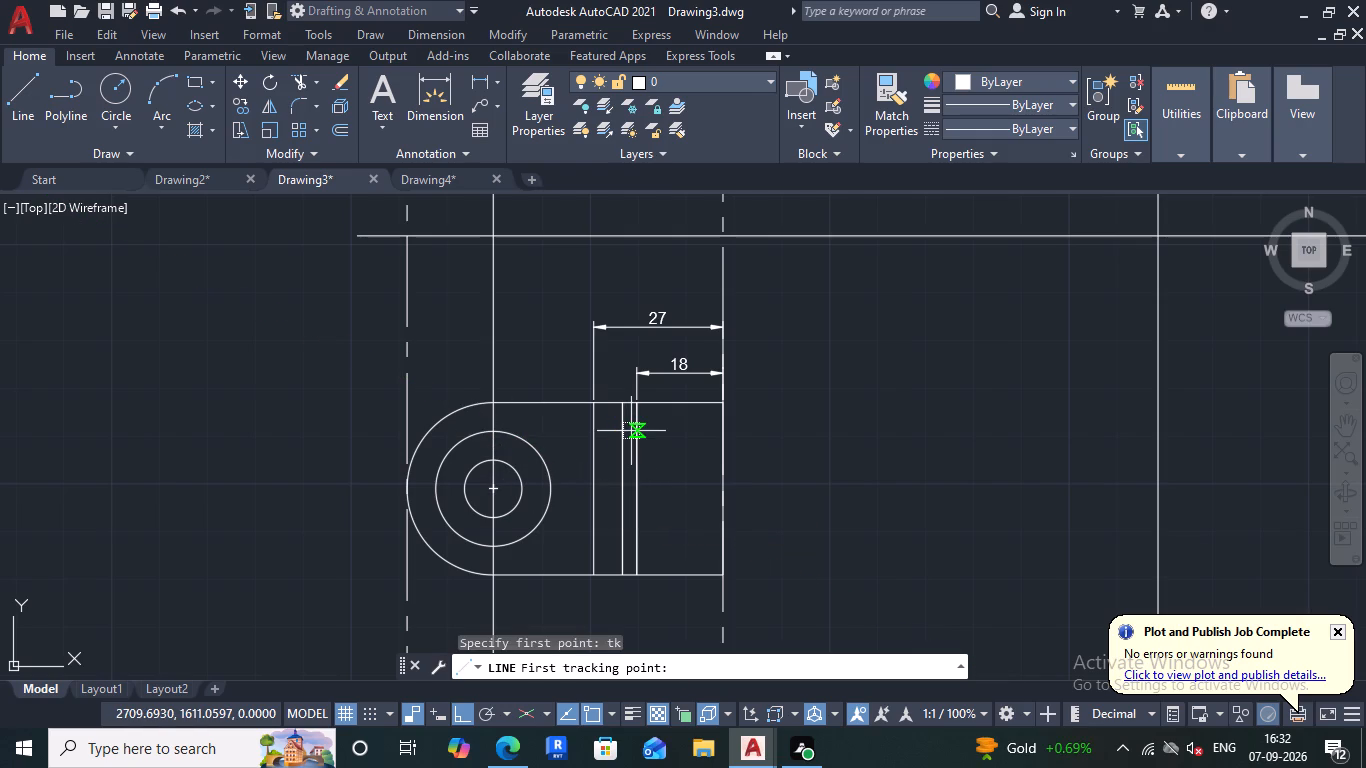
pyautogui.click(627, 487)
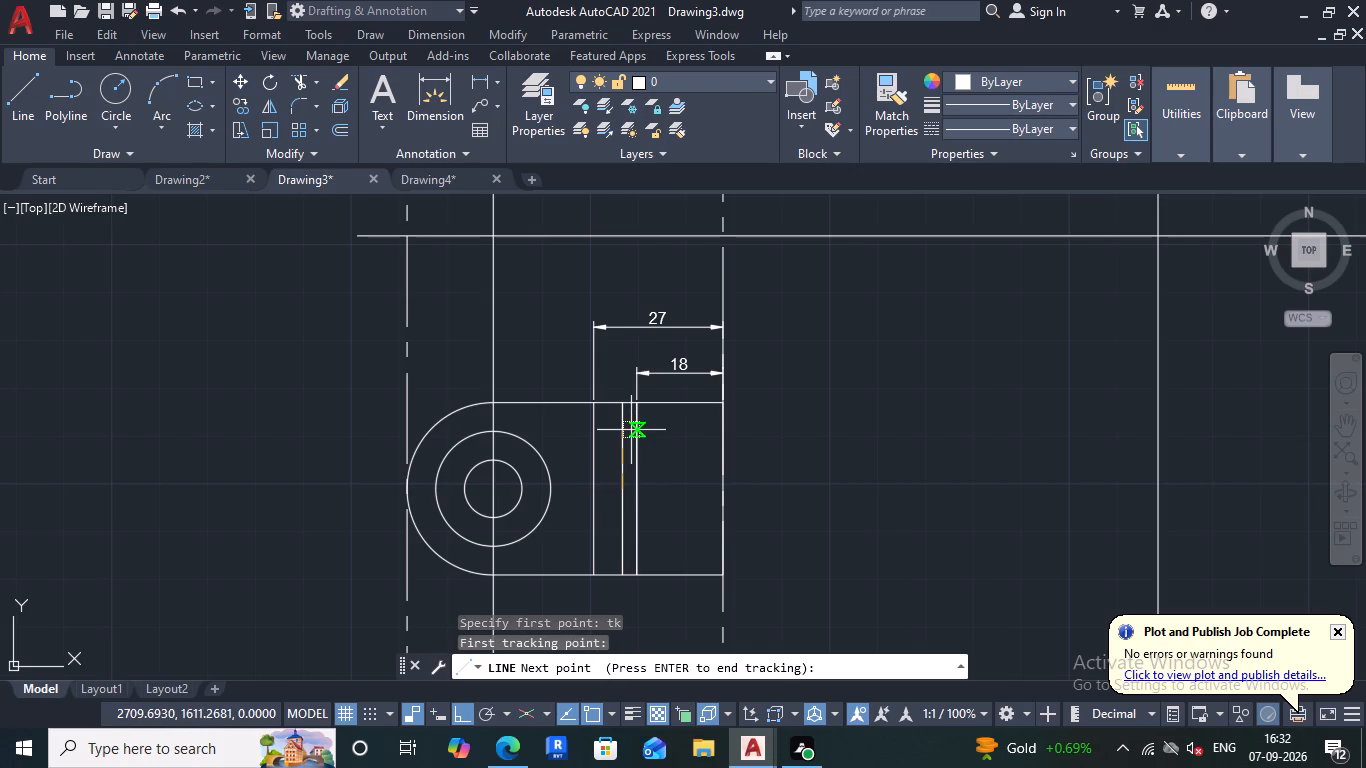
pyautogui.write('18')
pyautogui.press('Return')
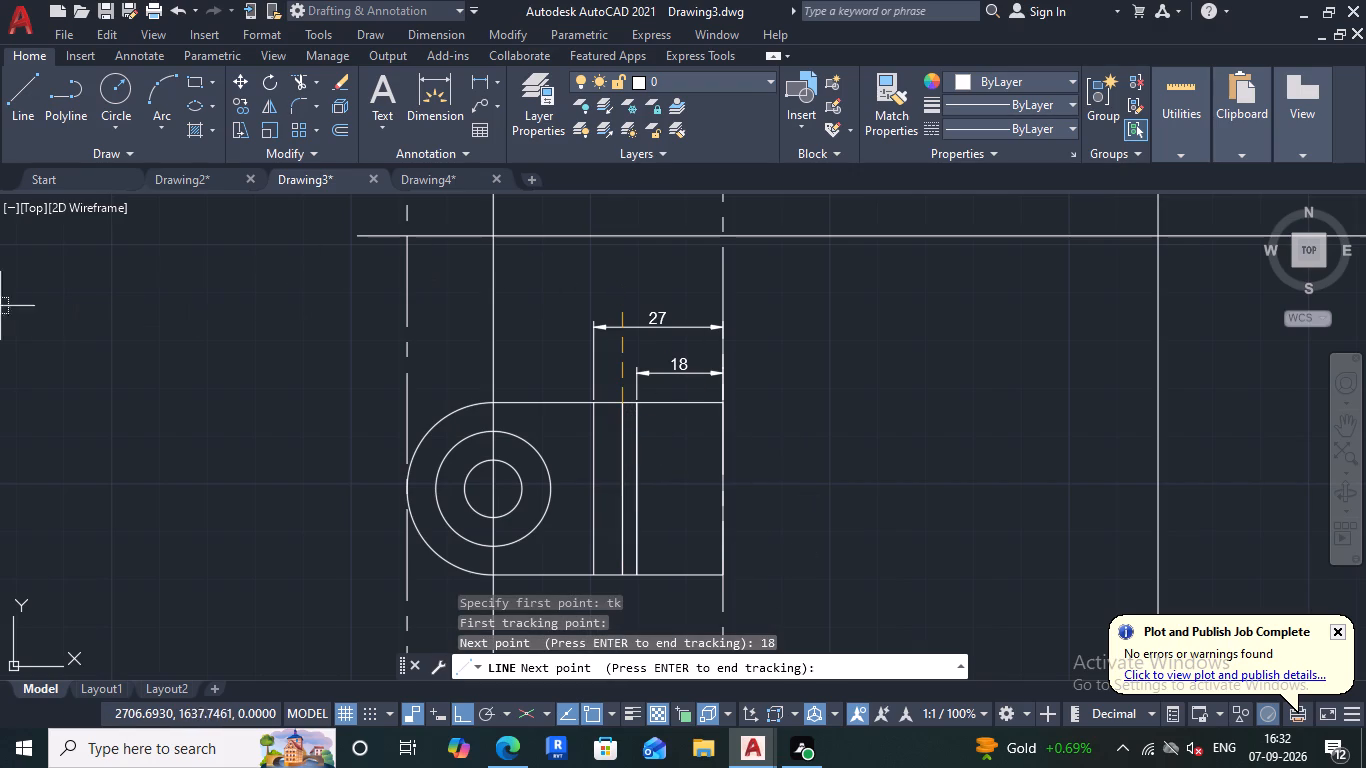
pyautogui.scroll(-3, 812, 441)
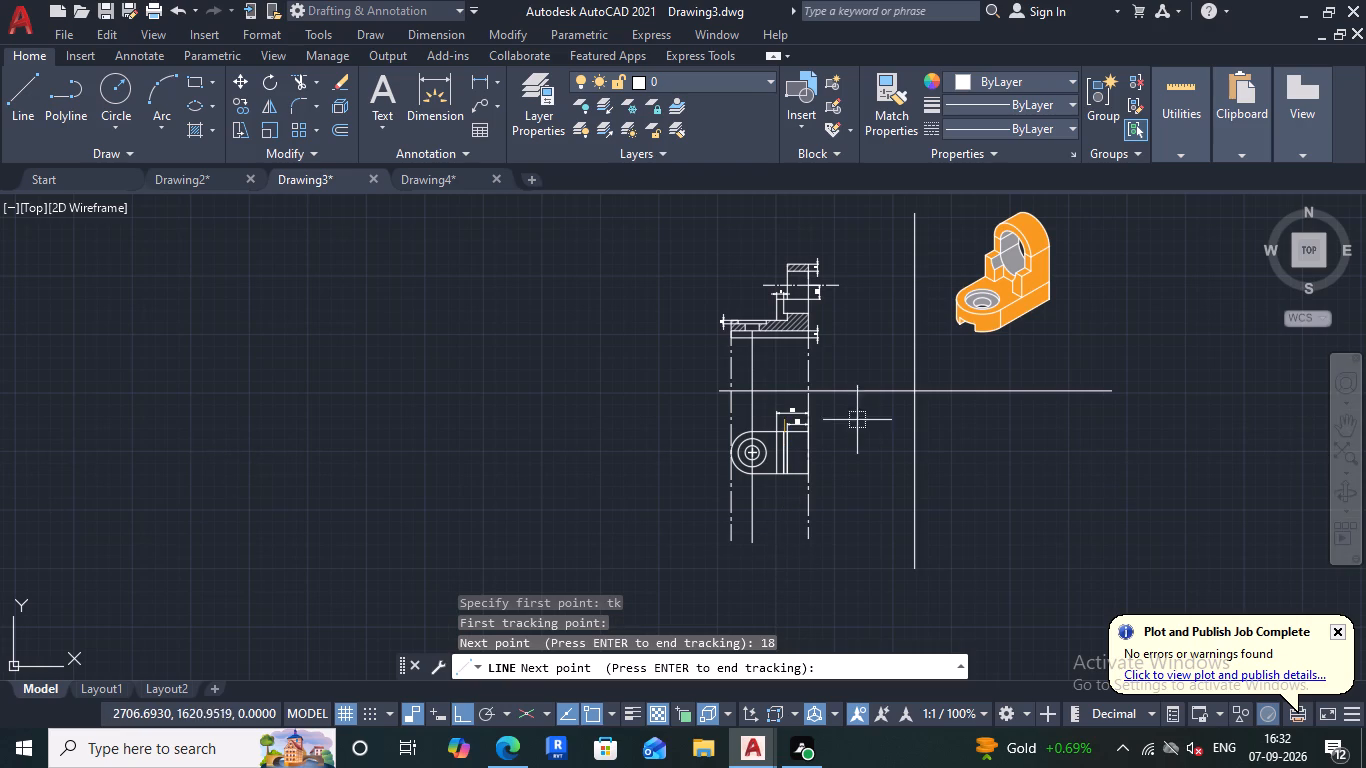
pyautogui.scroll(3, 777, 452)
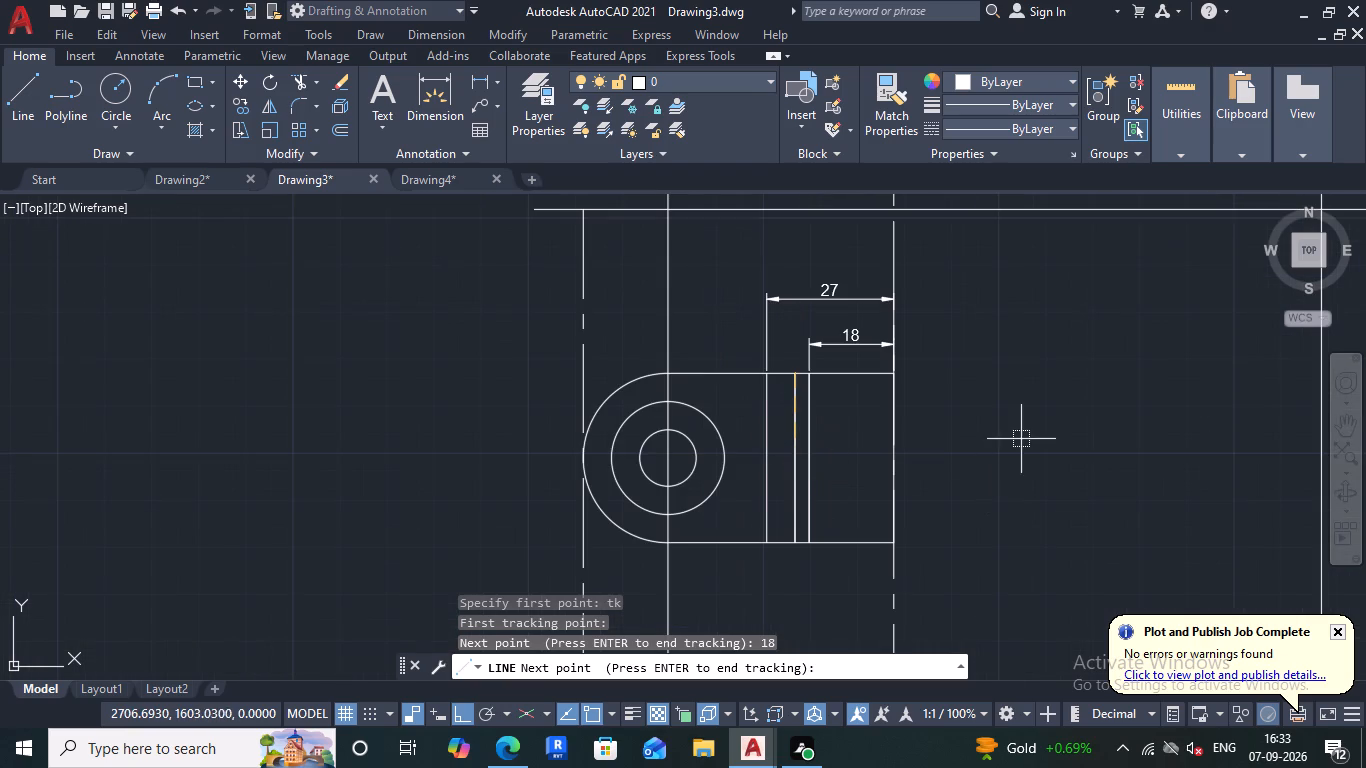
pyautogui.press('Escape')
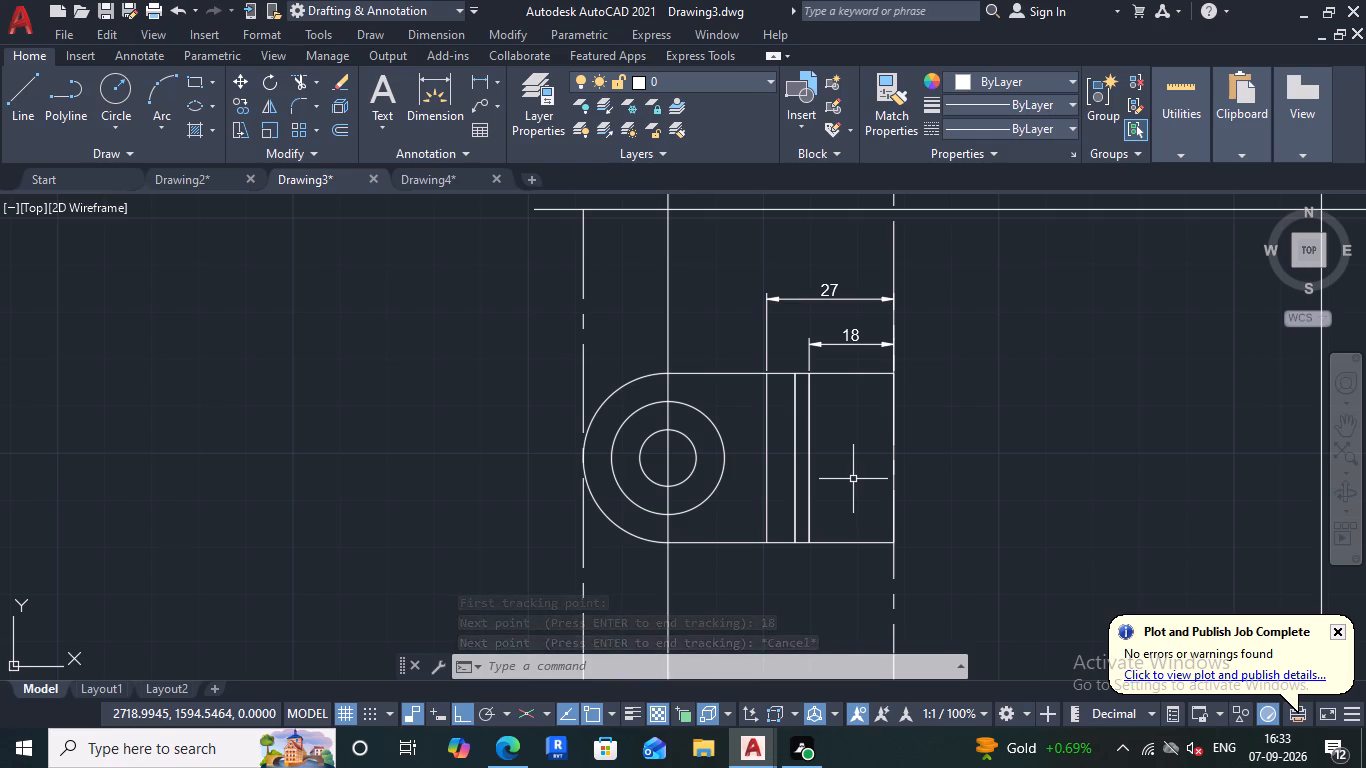
# Draw a horizontal line 12 units above the top view's centre, from the middle step line to the step line nearest the circles.
pyautogui.moveTo(855, 484); pyautogui.dragTo(851, 486, button='middle')
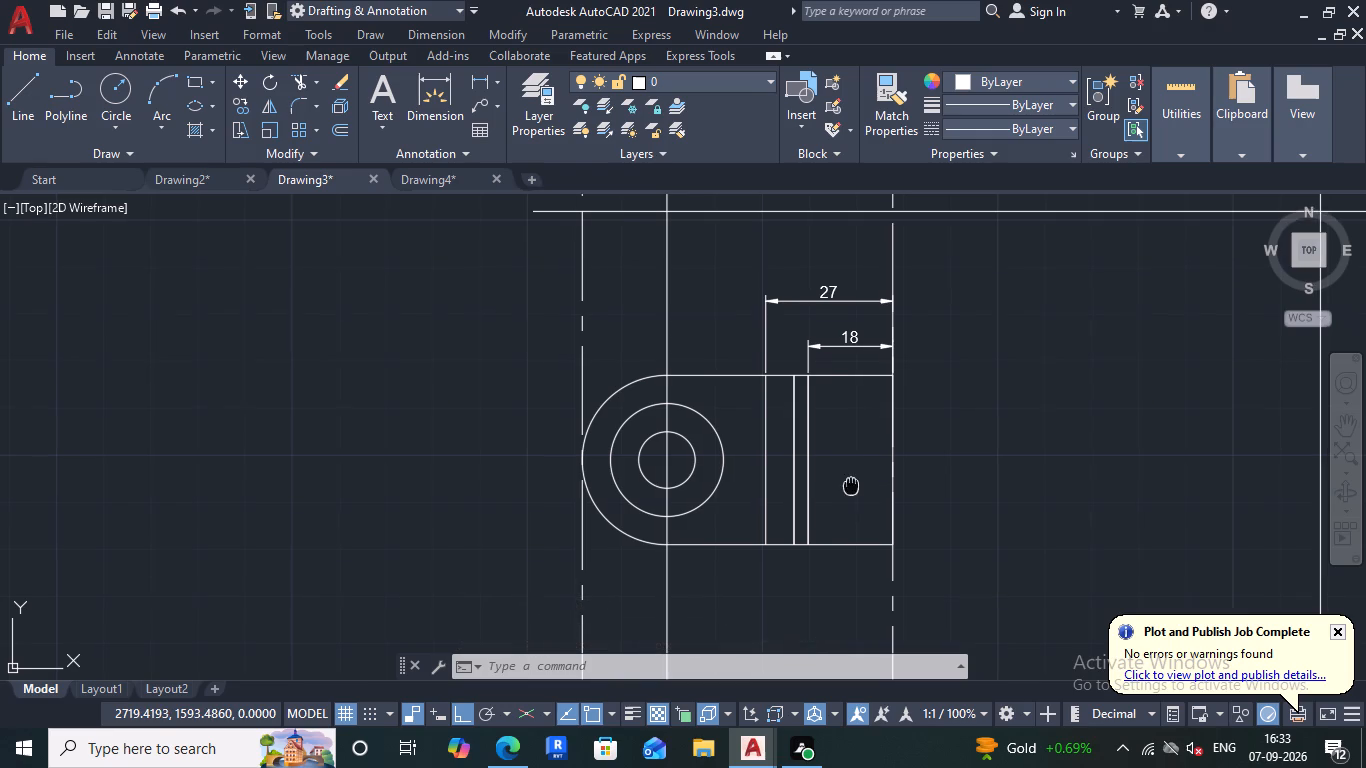
pyautogui.moveTo(851, 486); pyautogui.dragTo(773, 502, button='middle')
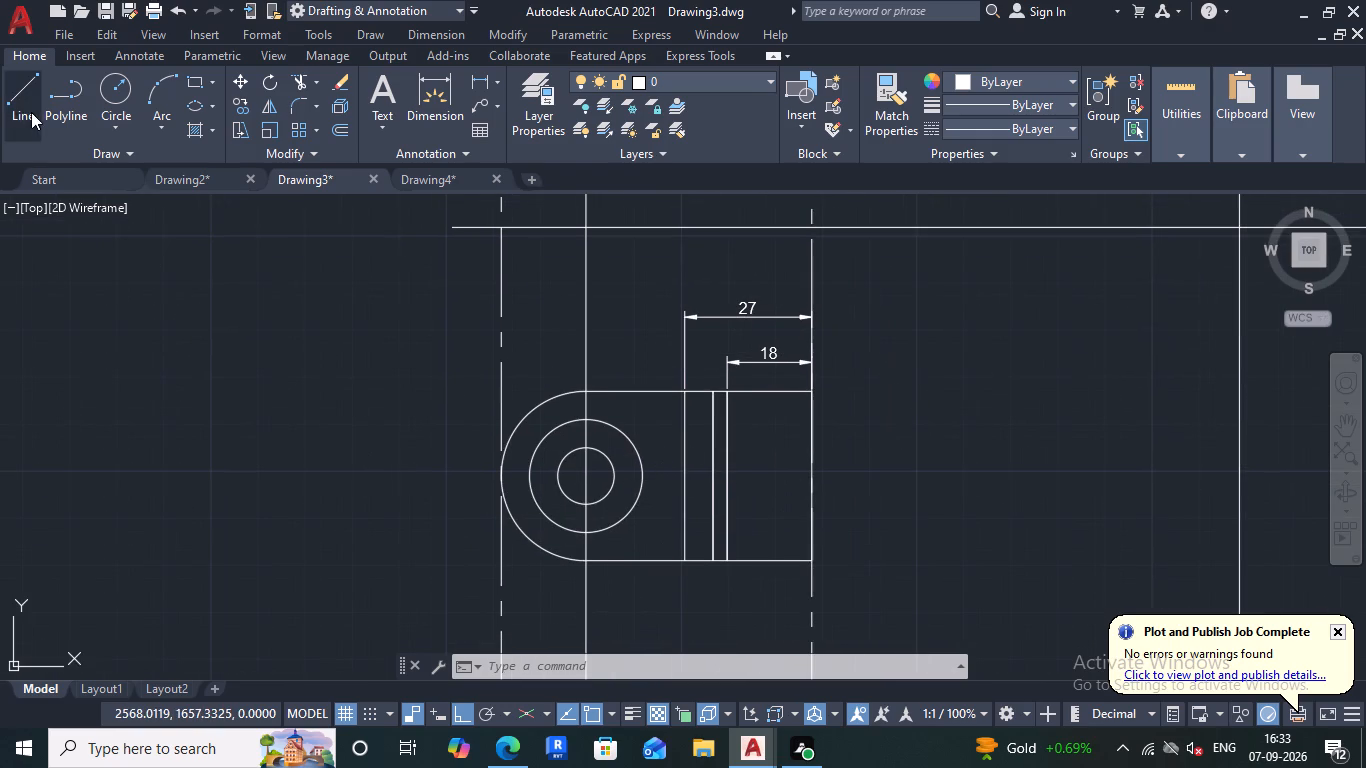
pyautogui.click(31, 112)
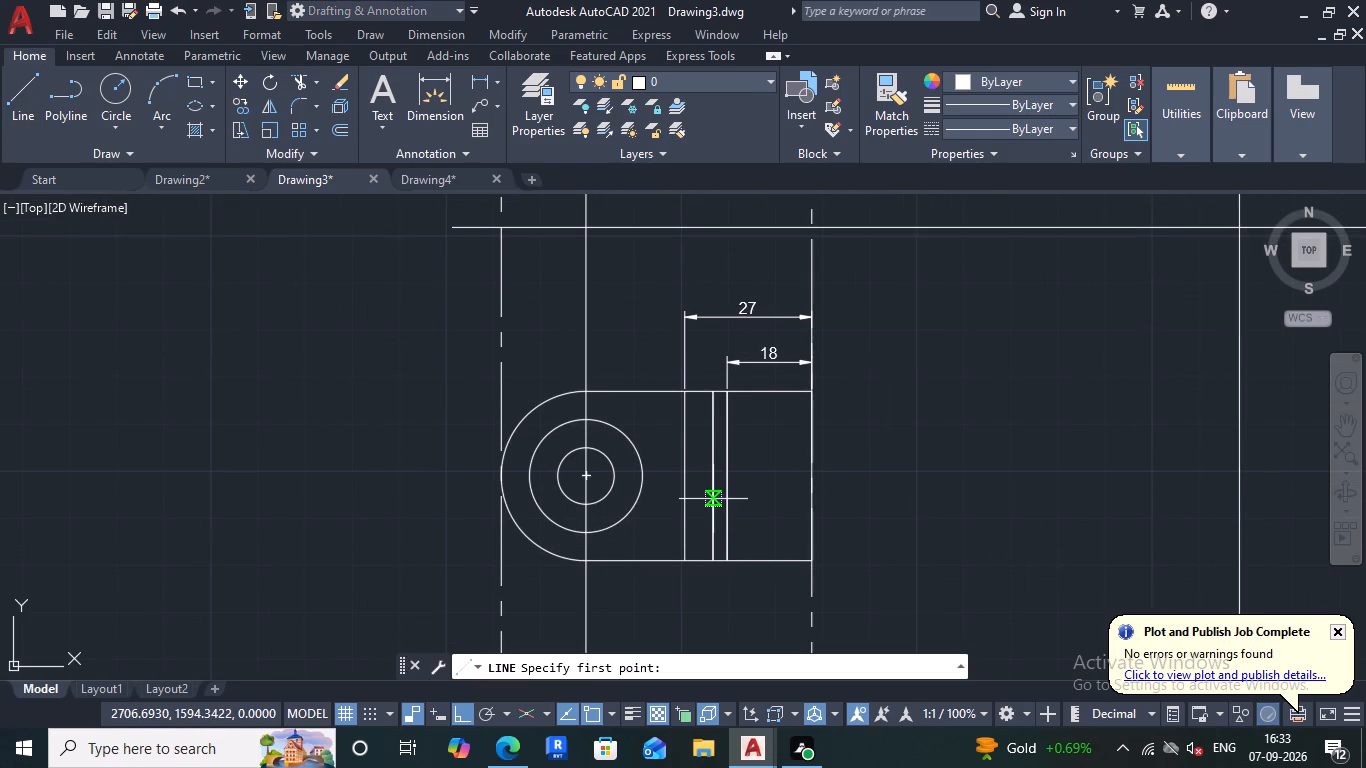
pyautogui.press('t')
pyautogui.press('k')
pyautogui.press('Return')
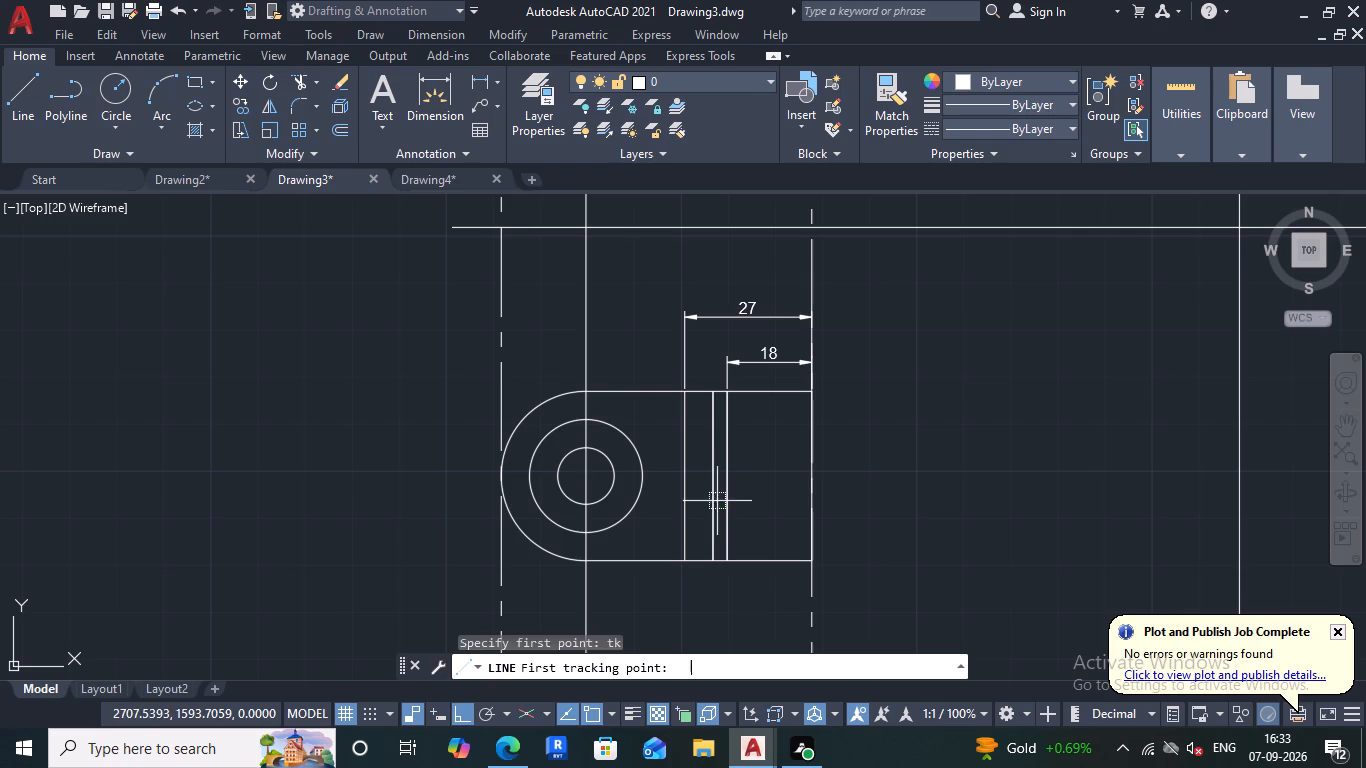
pyautogui.click(712, 479)
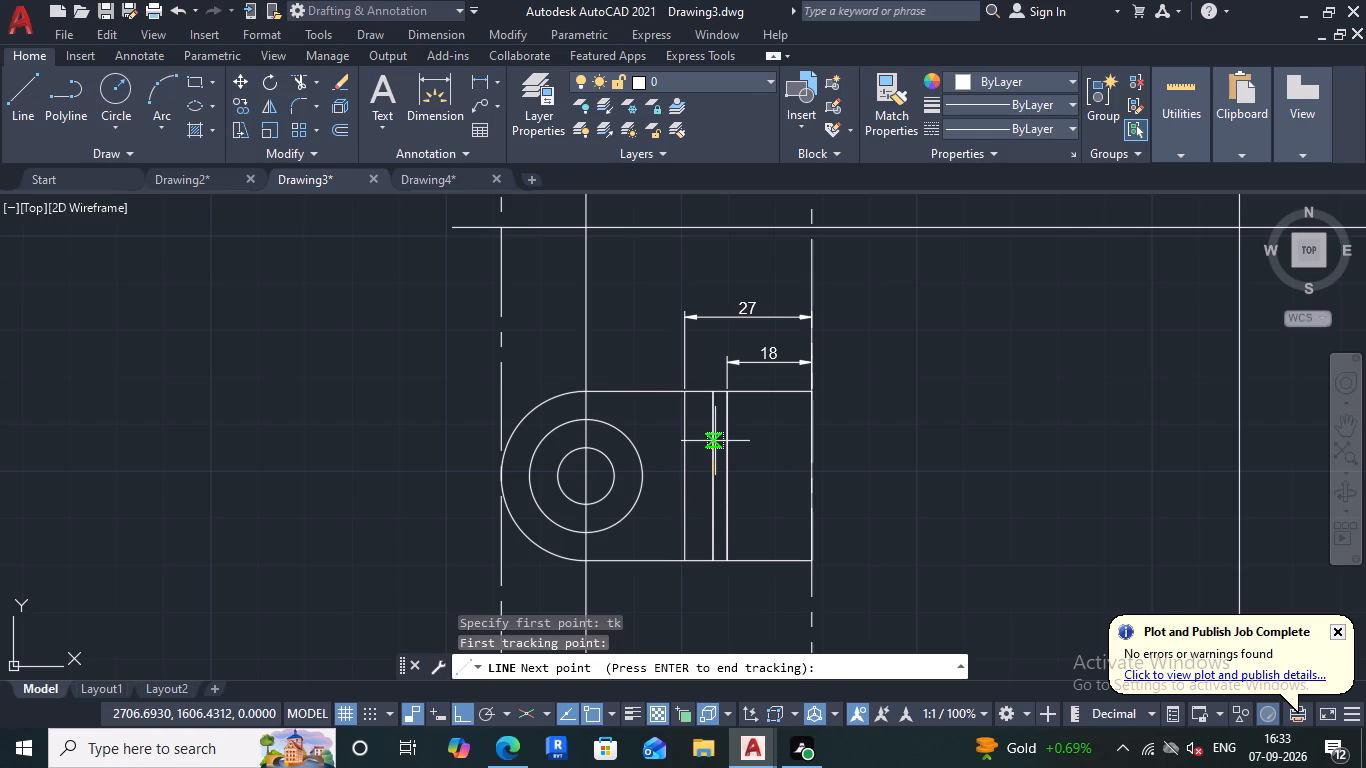
pyautogui.write('12')
pyautogui.press('Return')
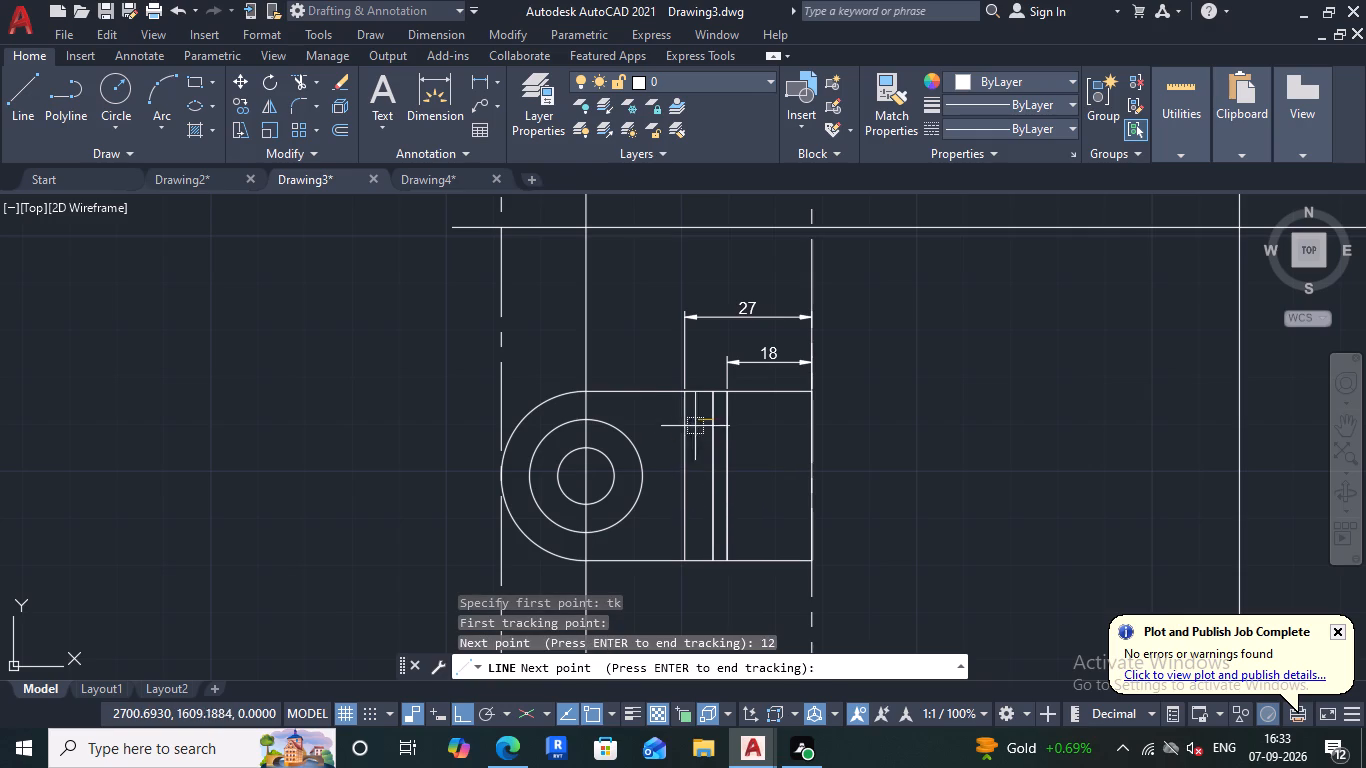
pyautogui.press('Return')
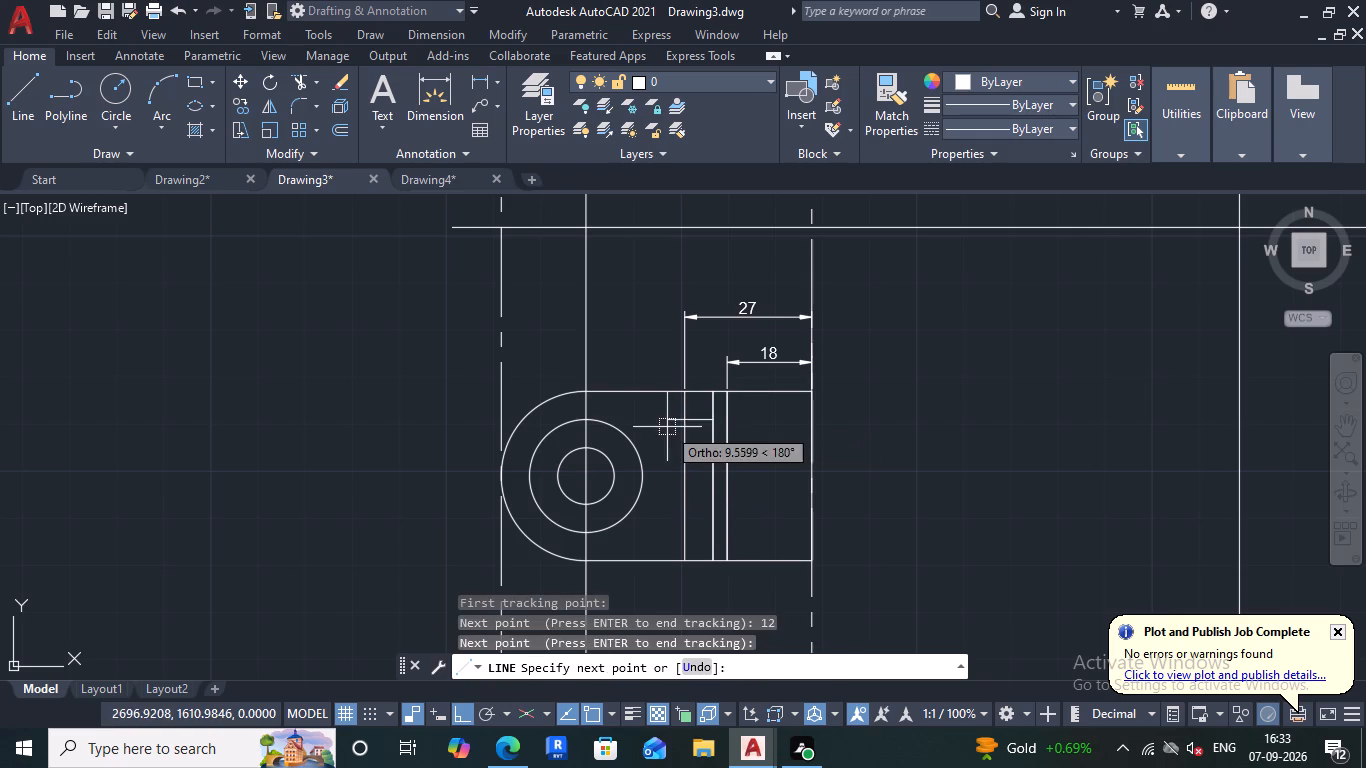
pyautogui.scroll(4, 682, 427)
pyautogui.click(677, 379)
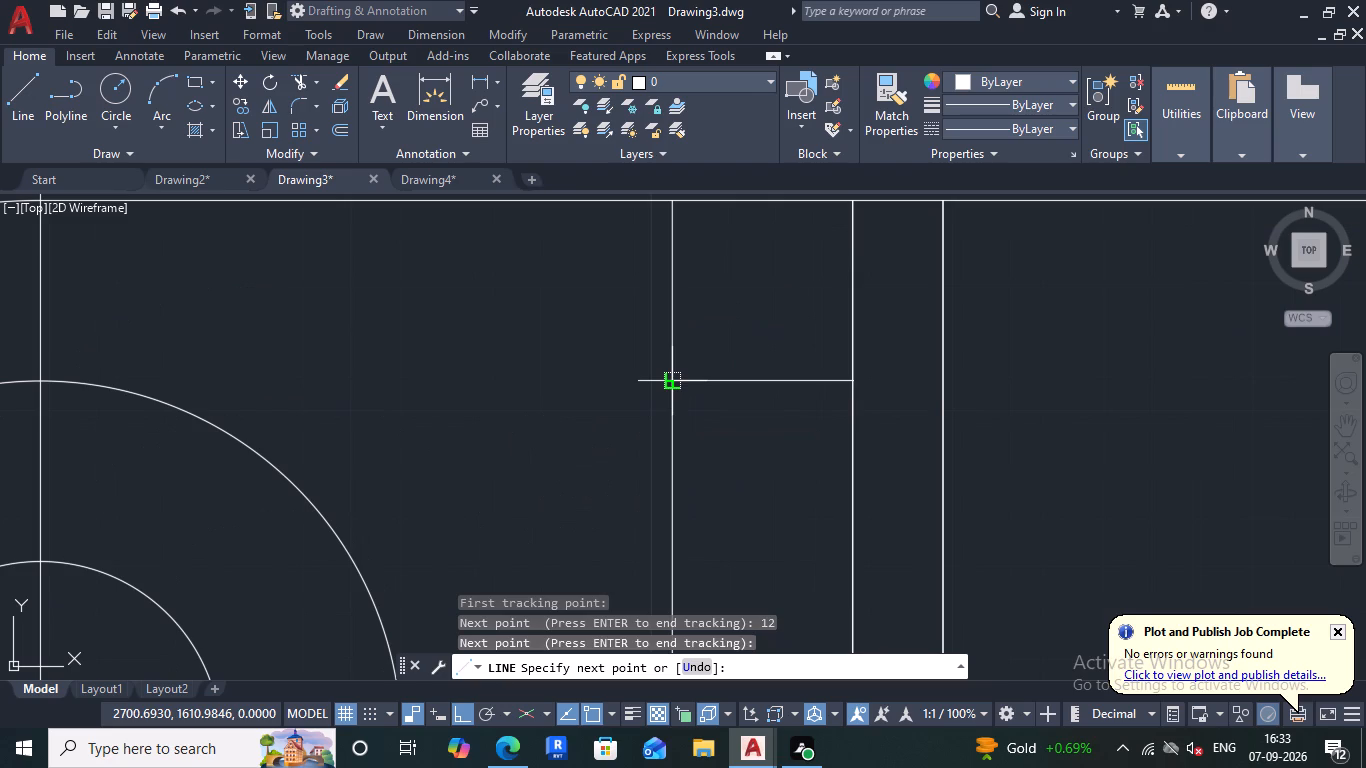
pyautogui.press('Escape')
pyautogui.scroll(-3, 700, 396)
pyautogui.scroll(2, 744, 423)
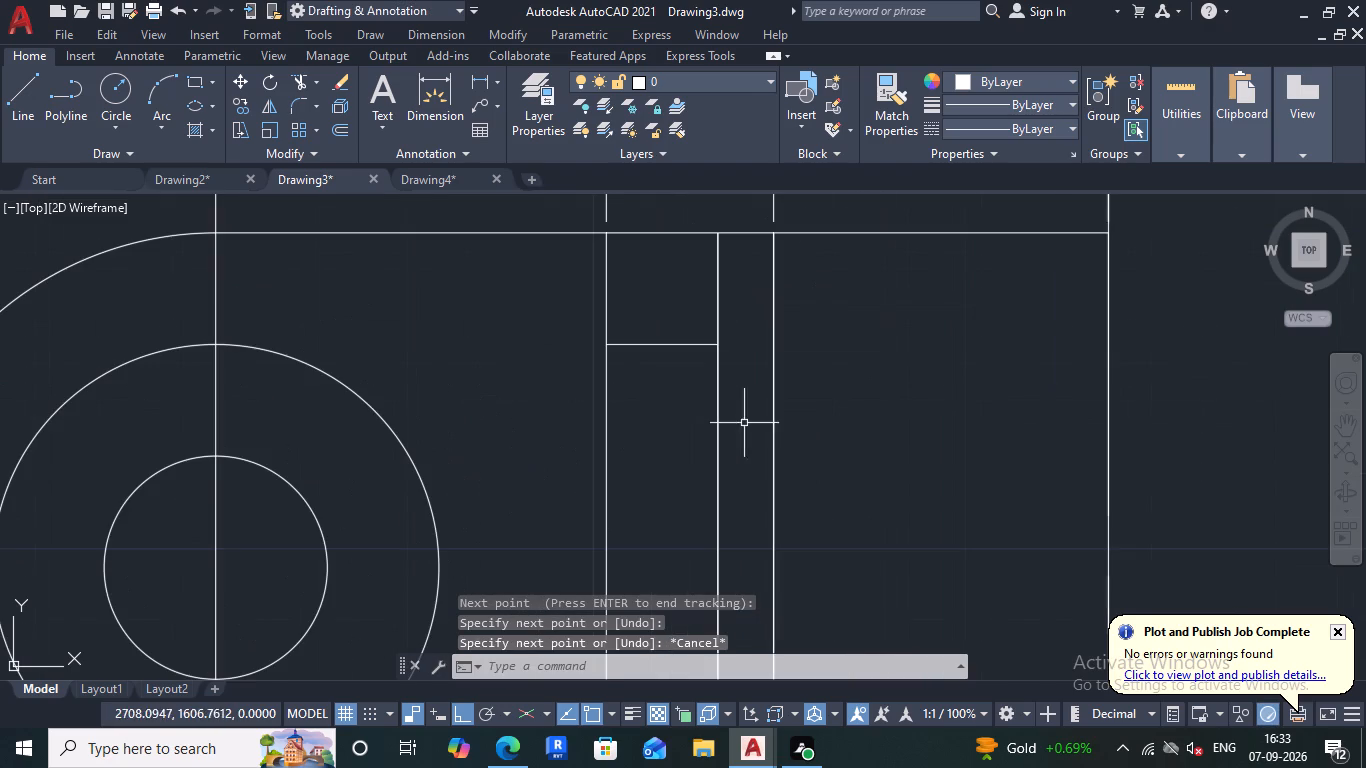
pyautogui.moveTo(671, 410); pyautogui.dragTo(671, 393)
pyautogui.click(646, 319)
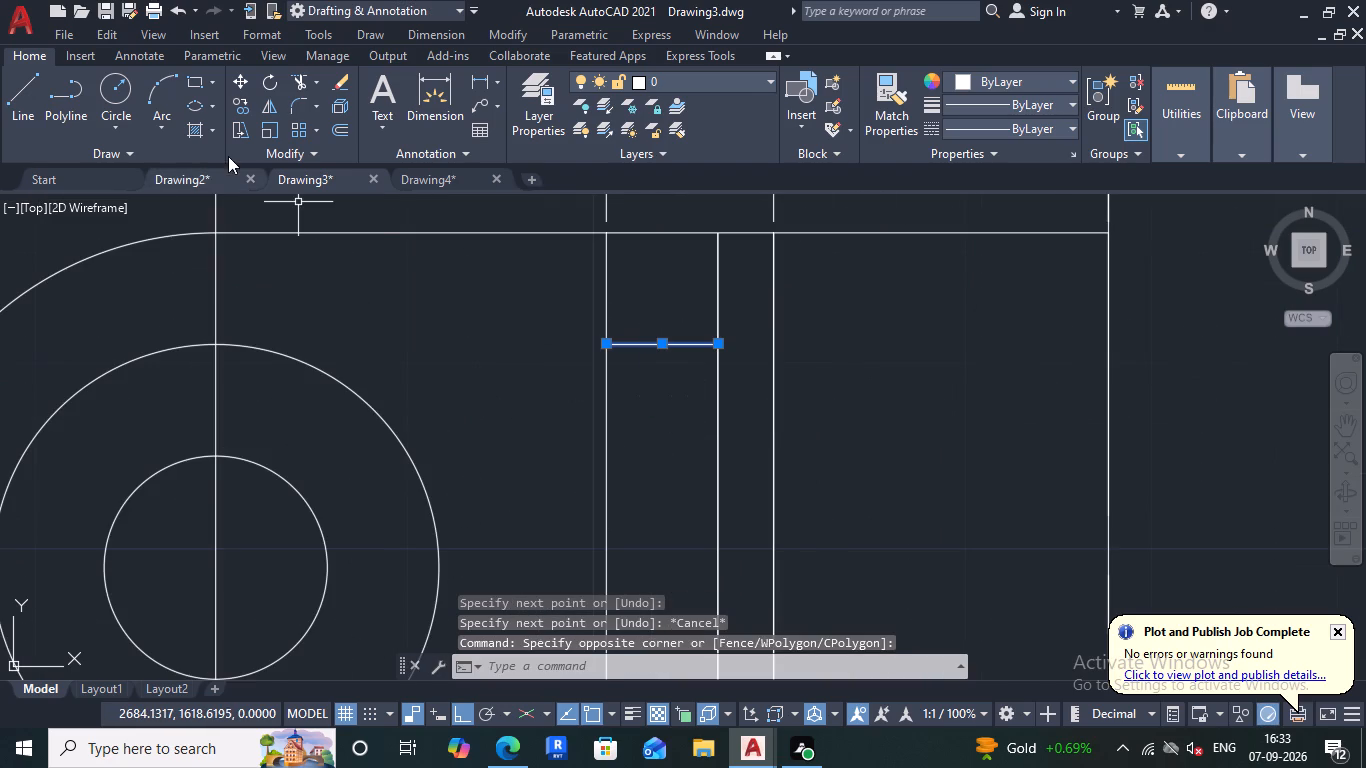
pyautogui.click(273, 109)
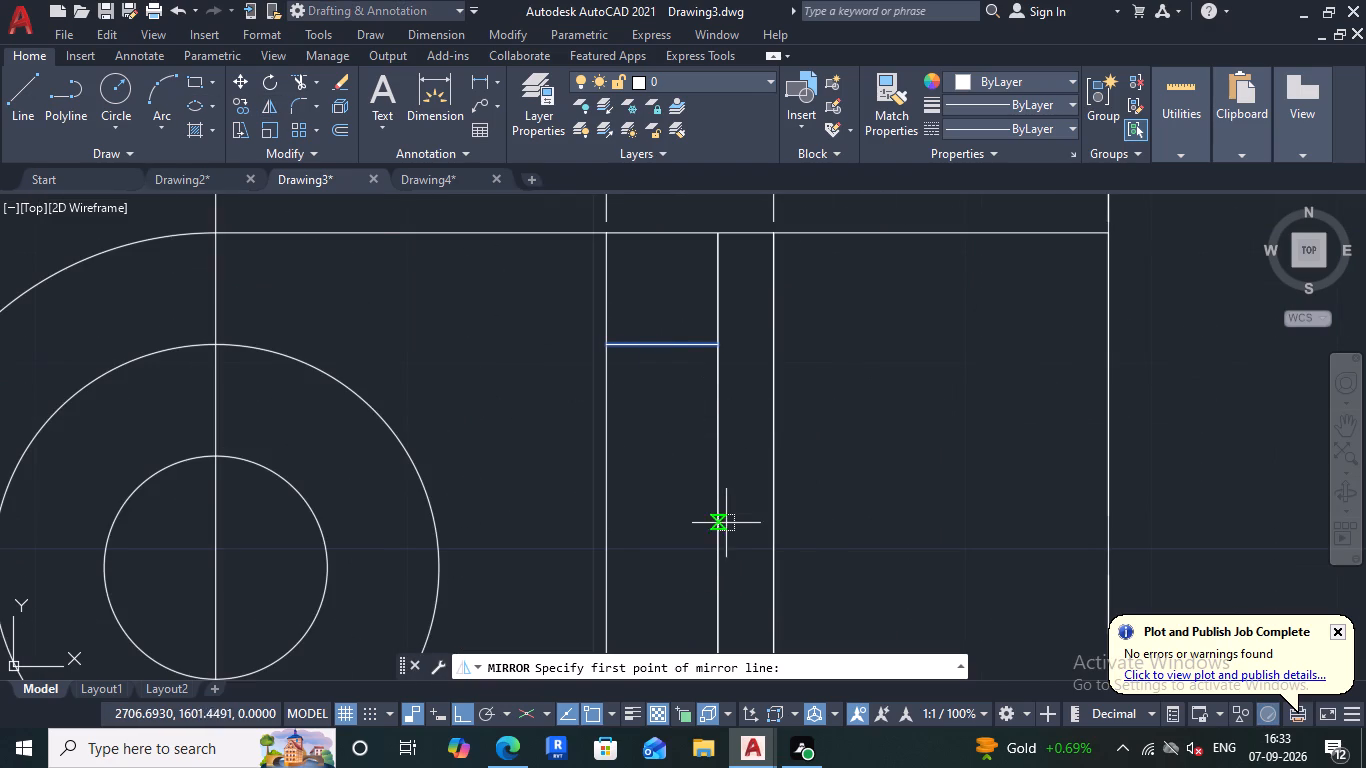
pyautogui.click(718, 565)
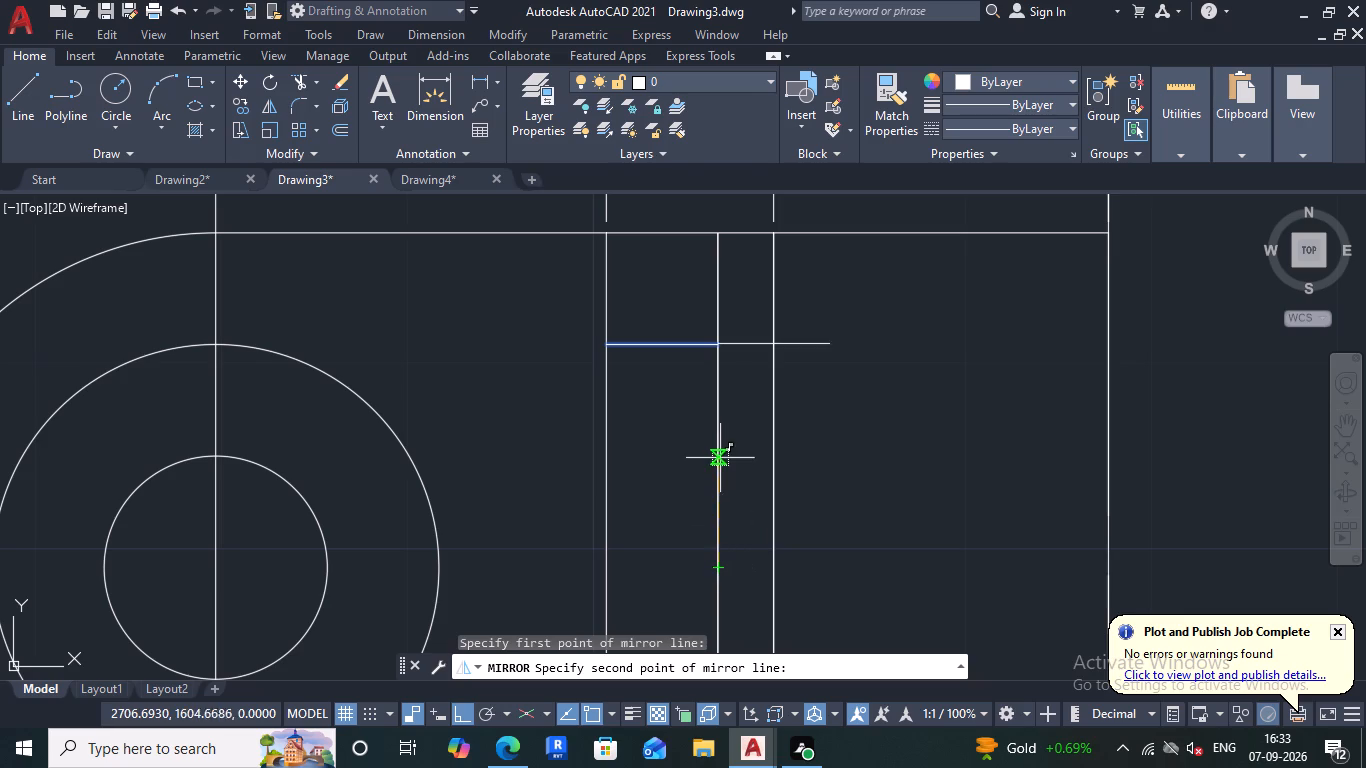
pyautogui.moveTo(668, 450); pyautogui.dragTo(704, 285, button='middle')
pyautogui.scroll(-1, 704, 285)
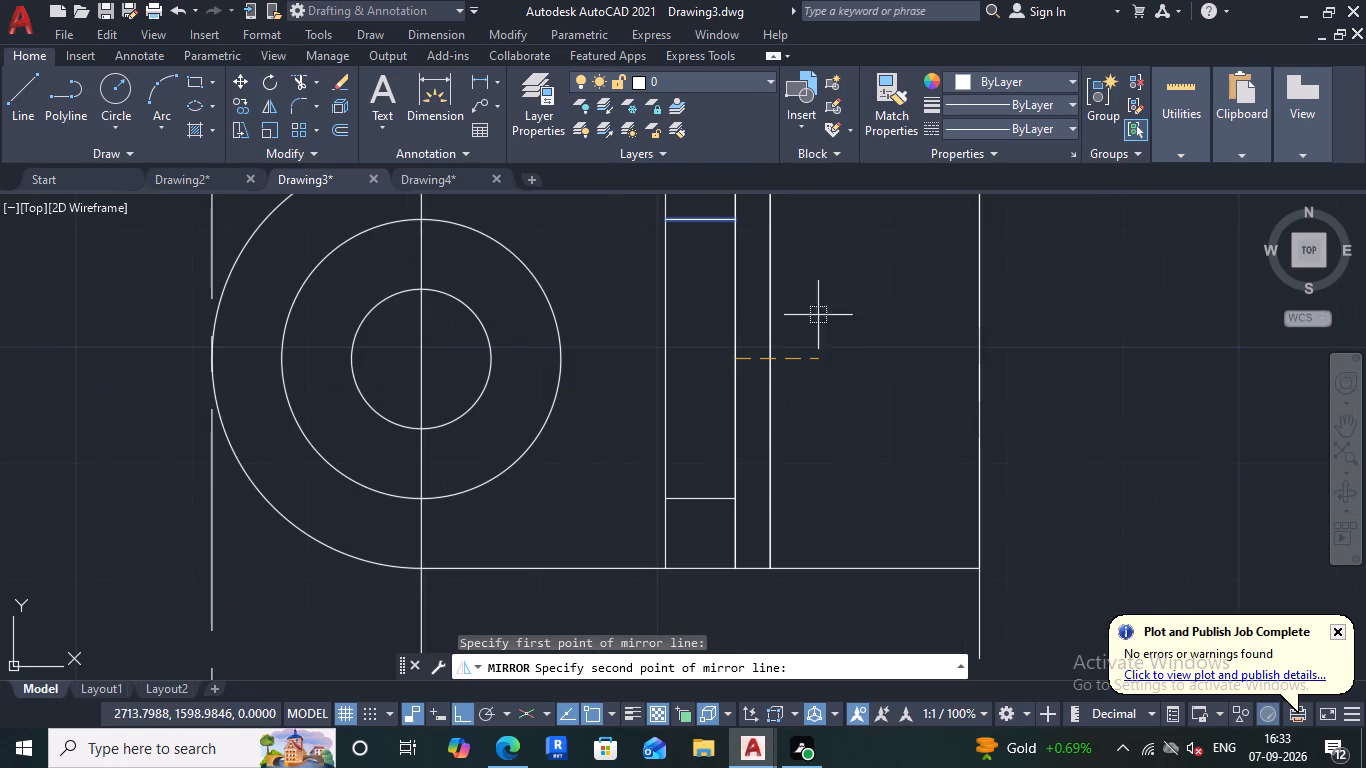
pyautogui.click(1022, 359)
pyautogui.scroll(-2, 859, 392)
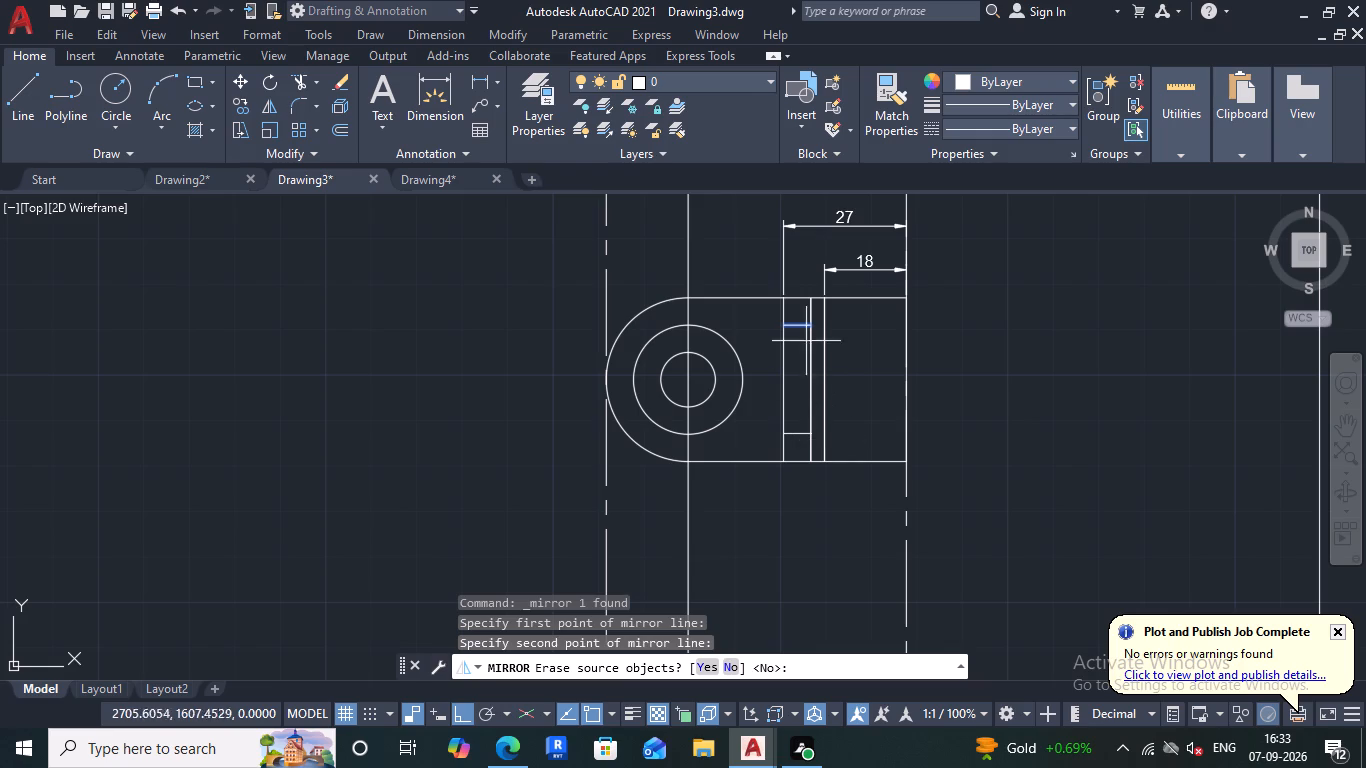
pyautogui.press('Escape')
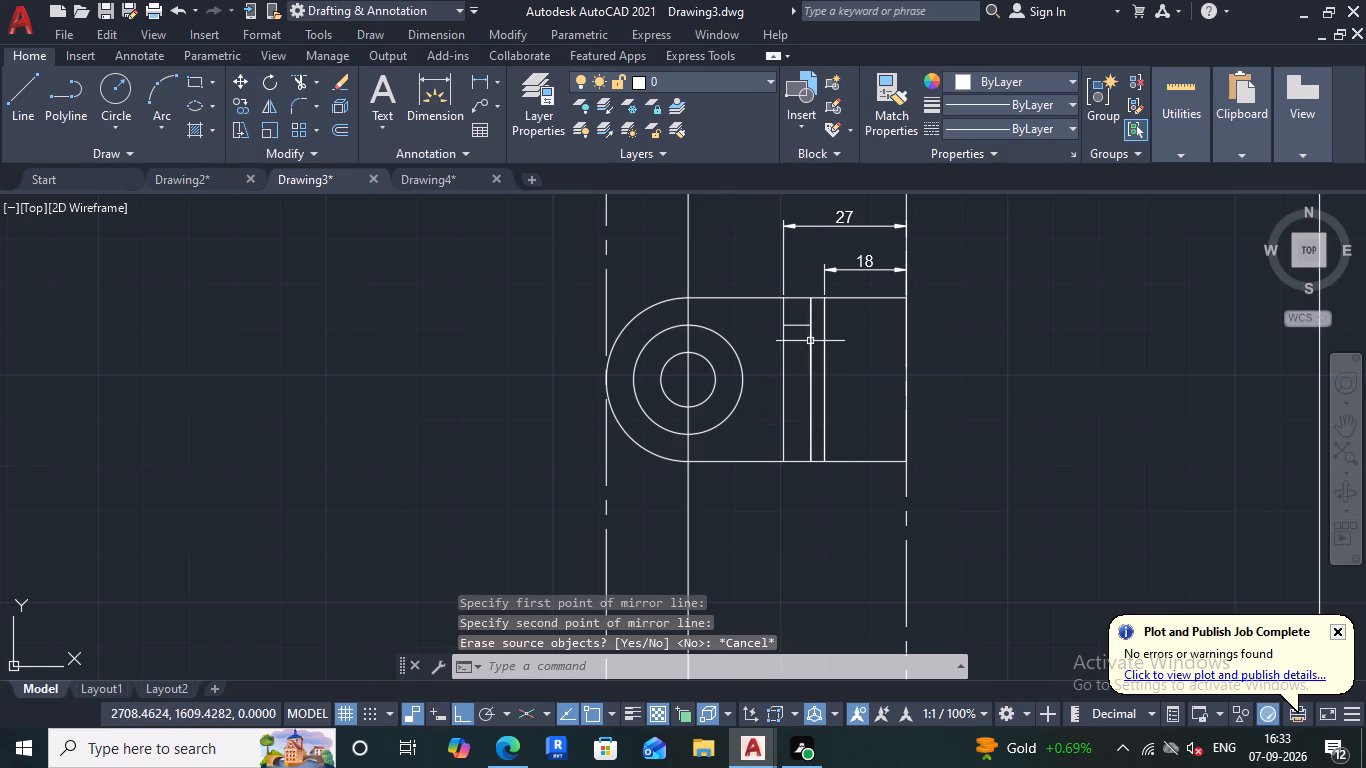
# Measure the short top front edge of the isometric bracket's near-side lug with an aligned dimension.
pyautogui.scroll(1, 810, 331)
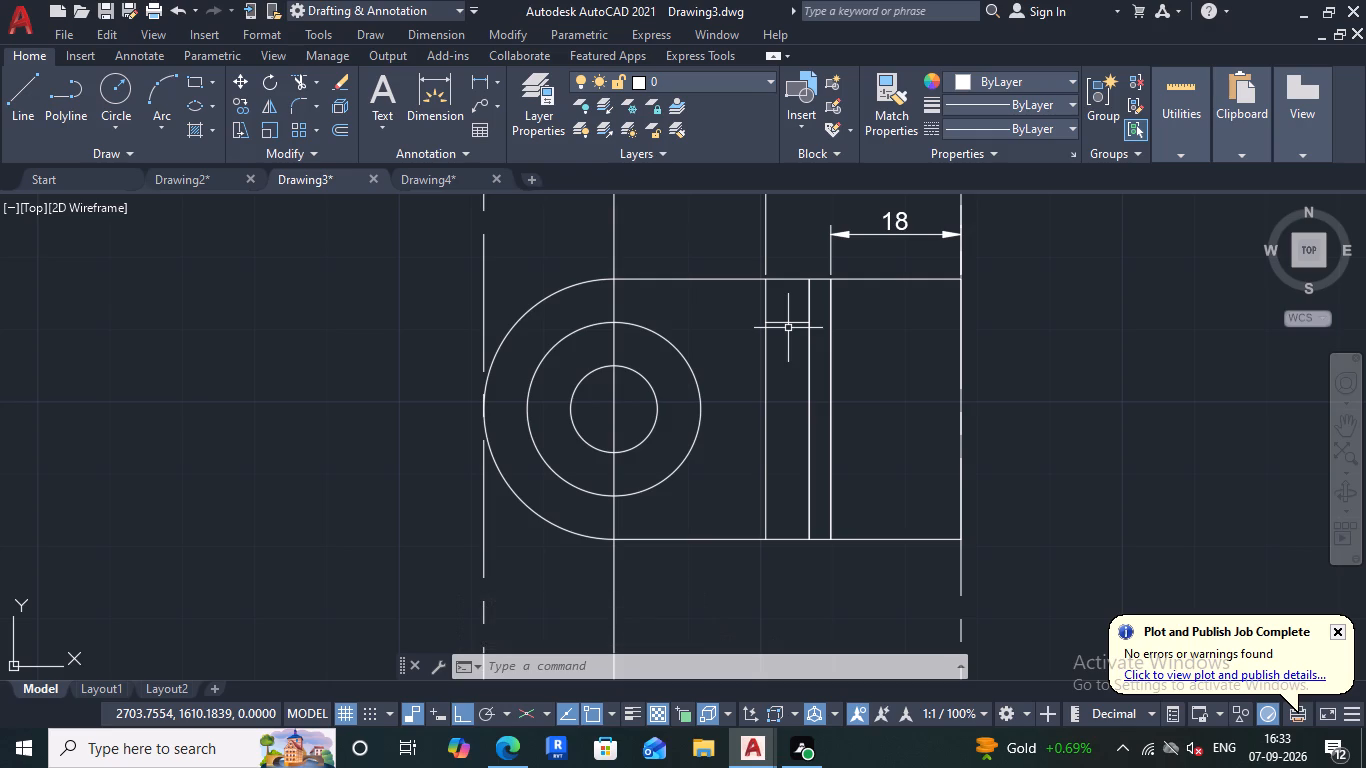
pyautogui.scroll(-2, 788, 328)
pyautogui.scroll(-3, 878, 334)
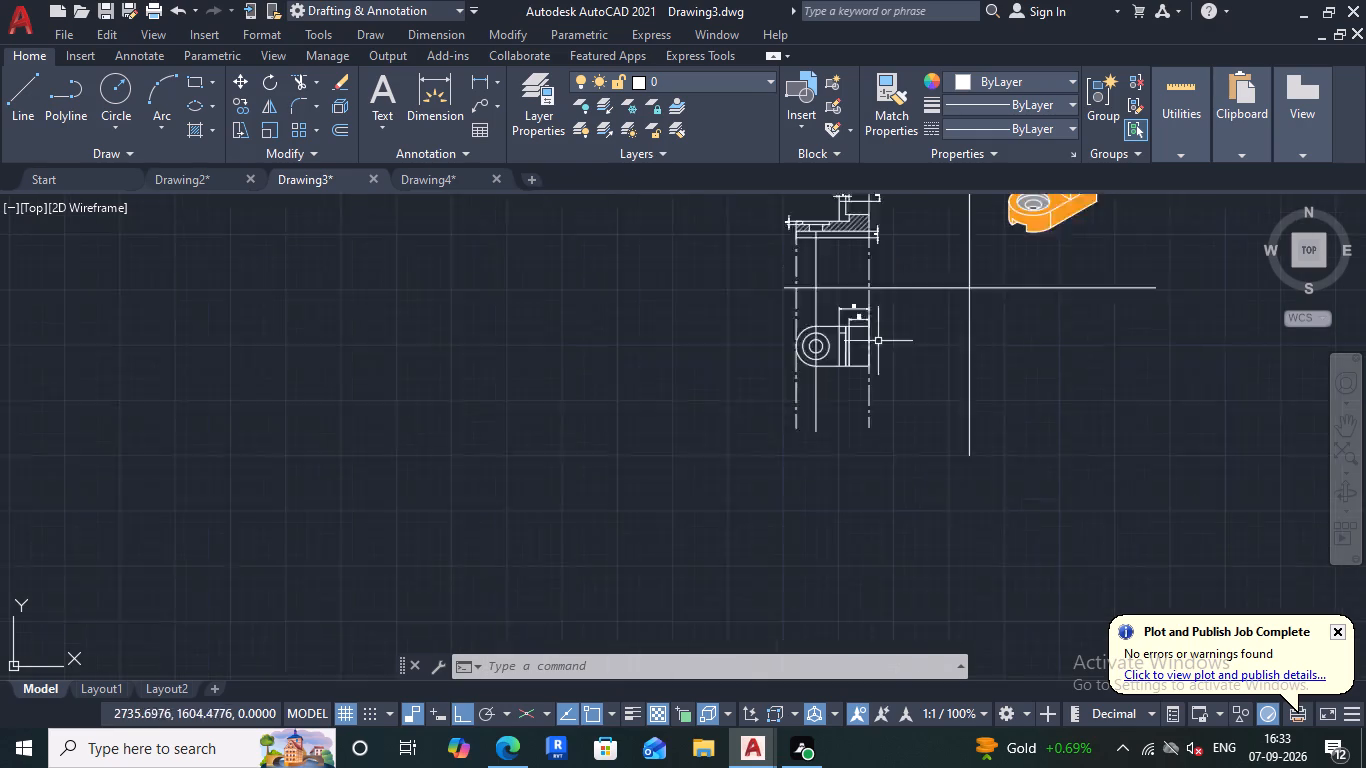
pyautogui.moveTo(914, 342); pyautogui.dragTo(710, 516, button='middle')
pyautogui.scroll(3, 803, 409)
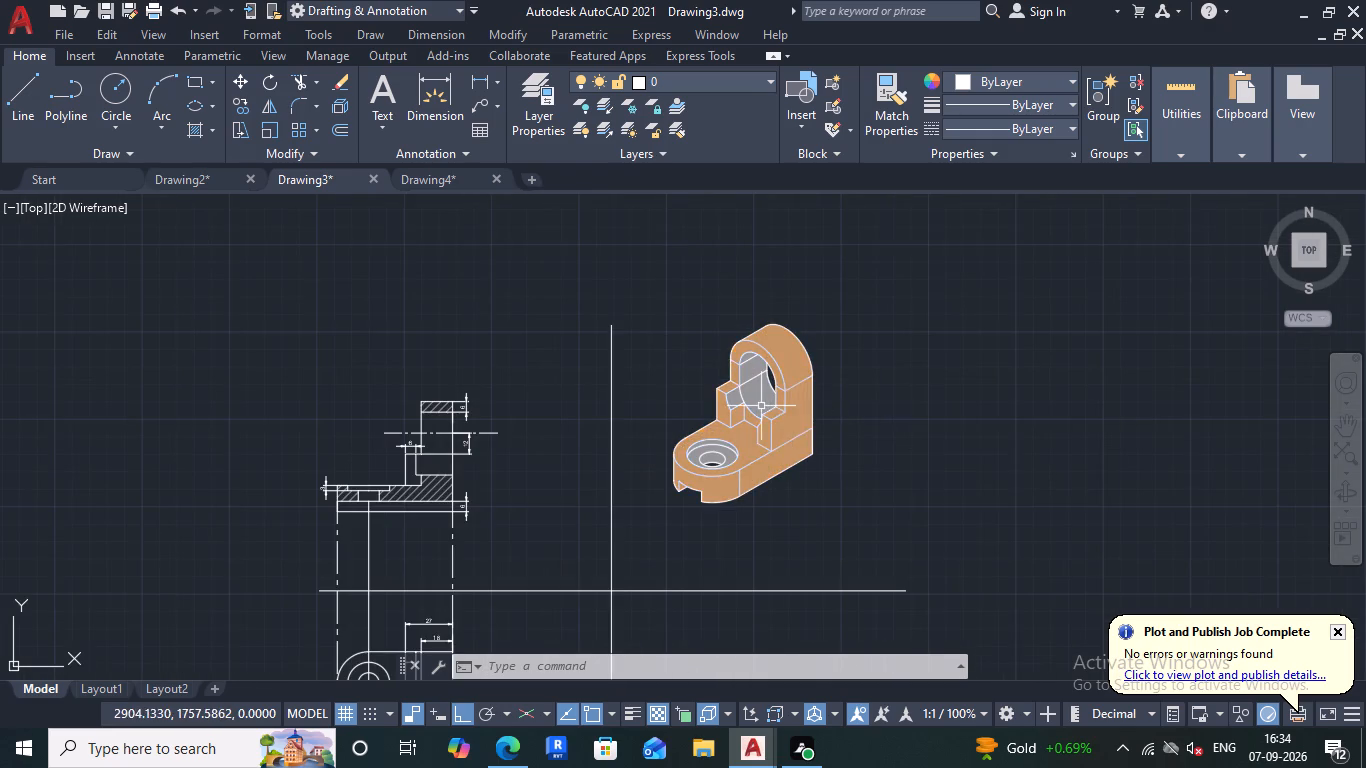
pyautogui.scroll(3, 761, 406)
pyautogui.click(487, 79)
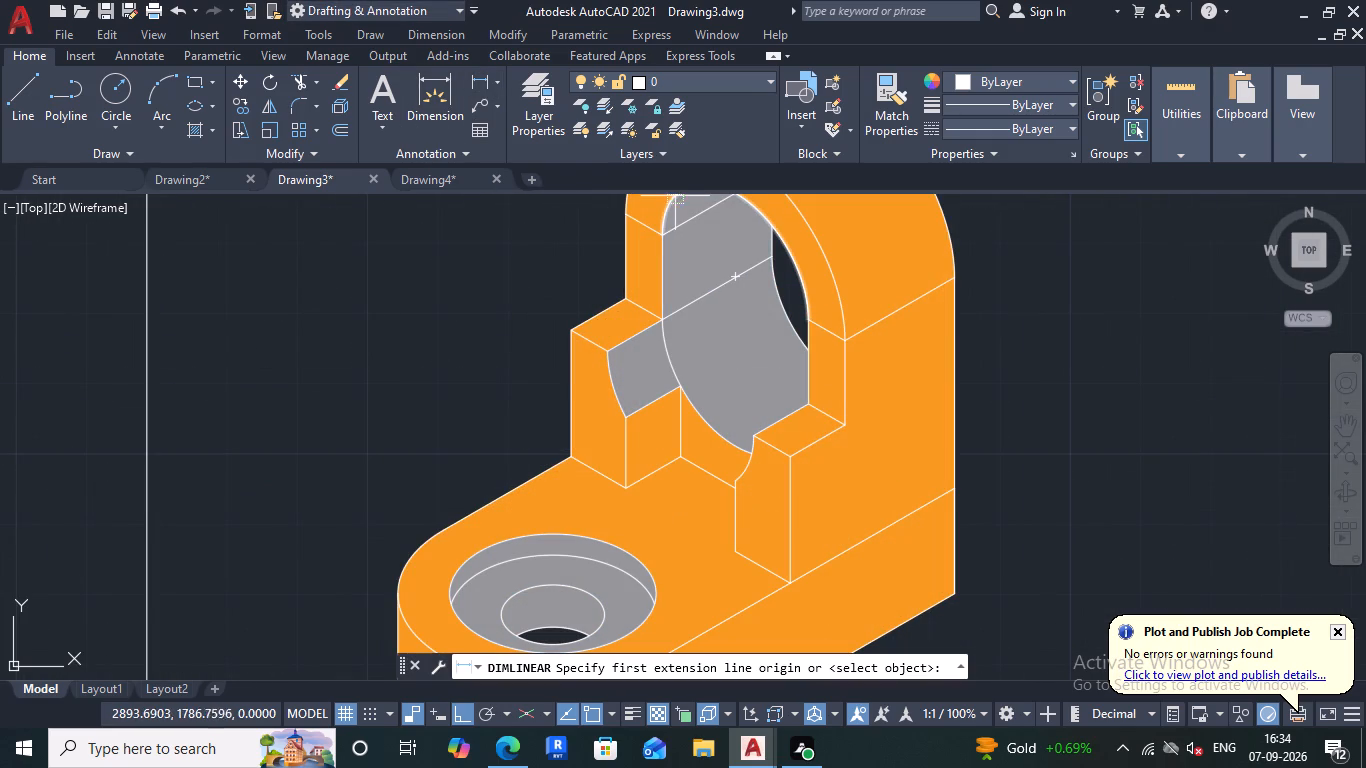
pyautogui.click(787, 459)
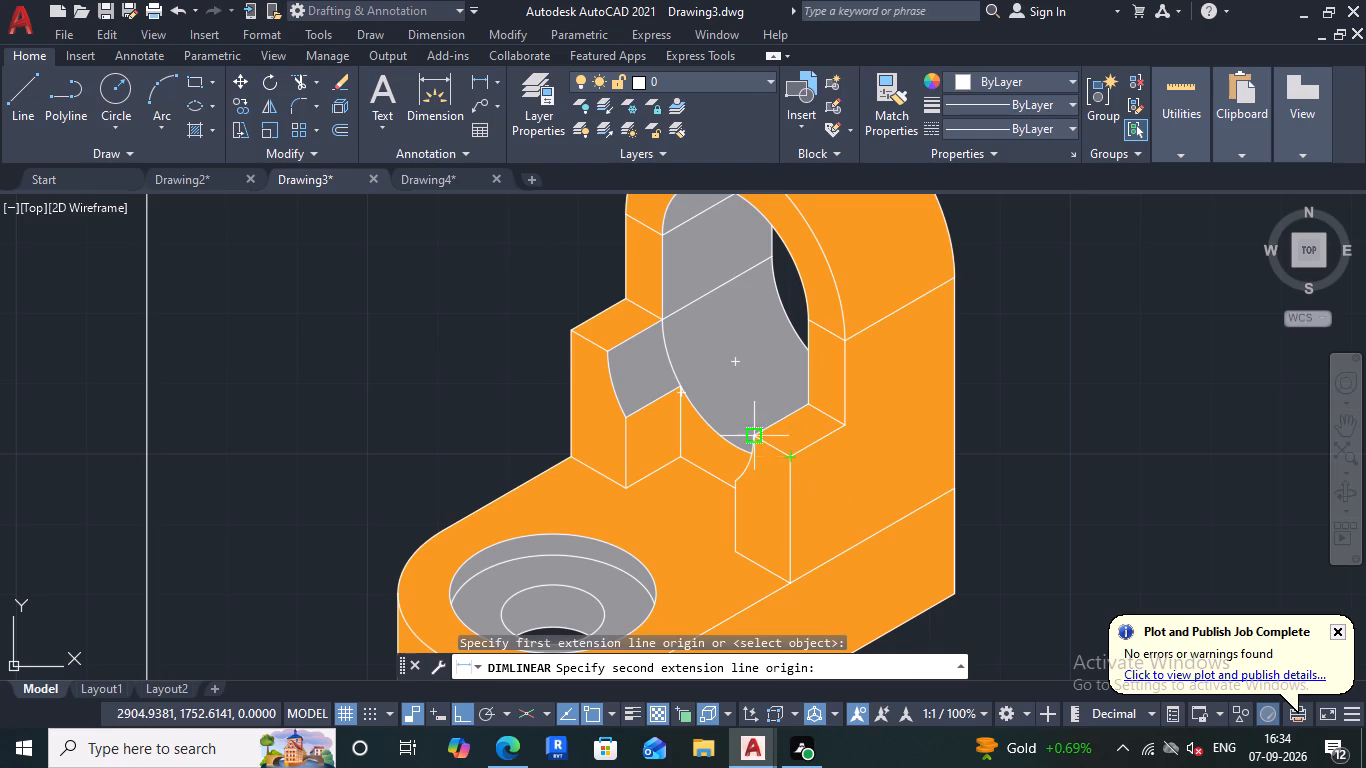
pyautogui.click(498, 76)
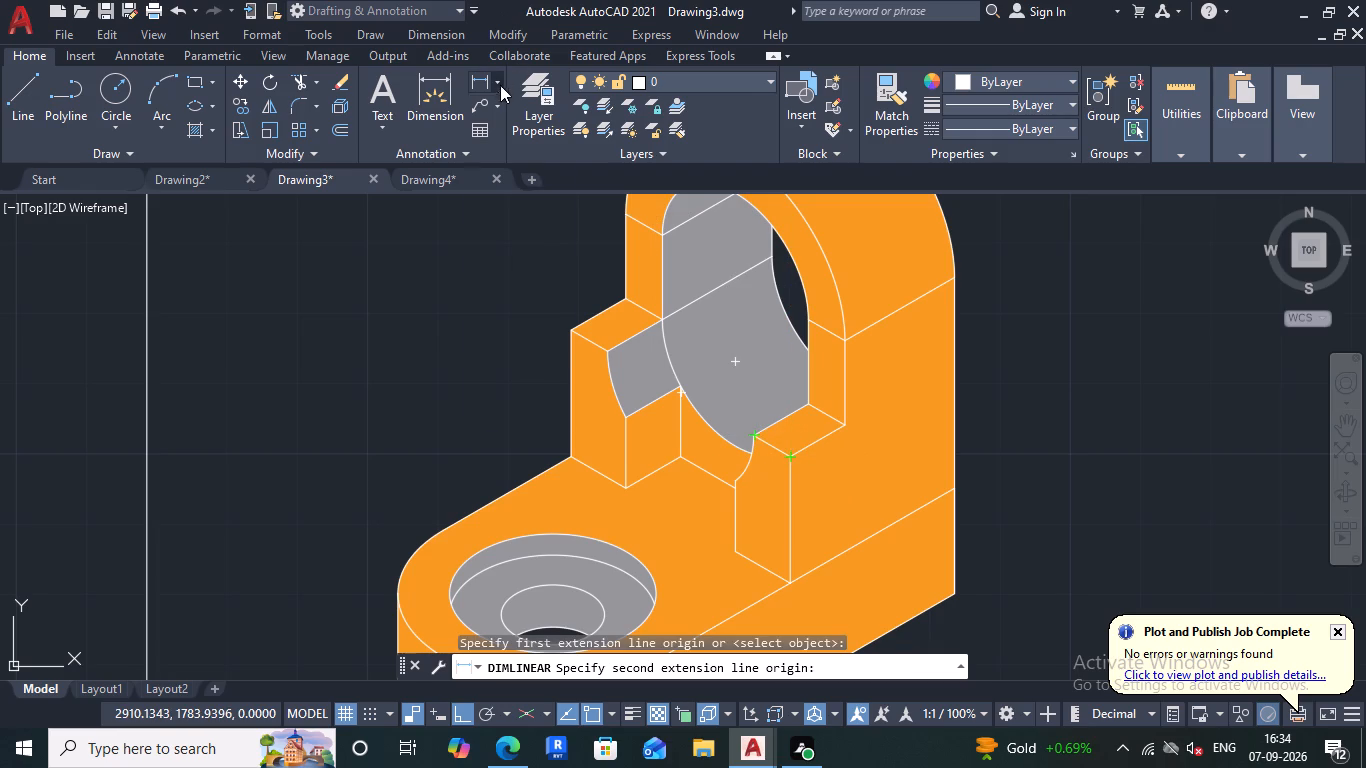
pyautogui.click(533, 144)
pyautogui.click(783, 458)
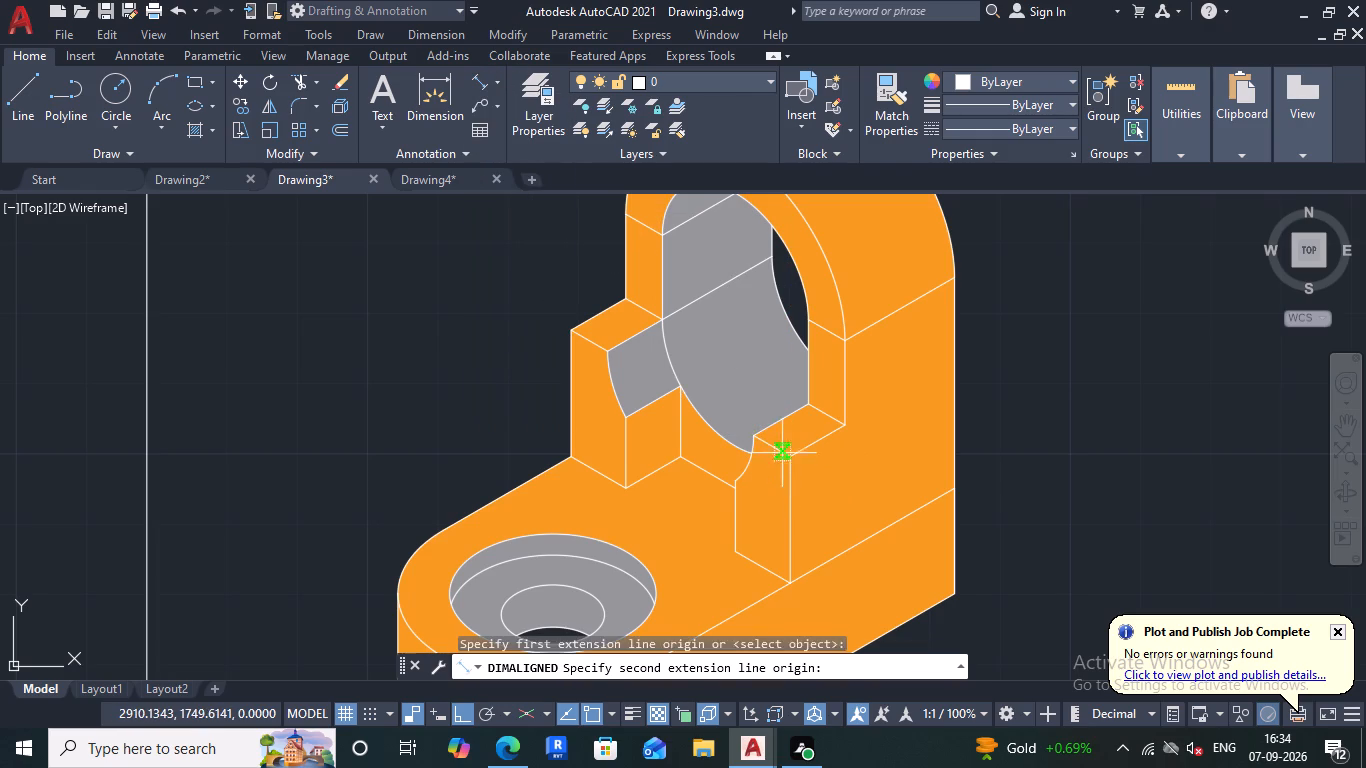
pyautogui.click(751, 438)
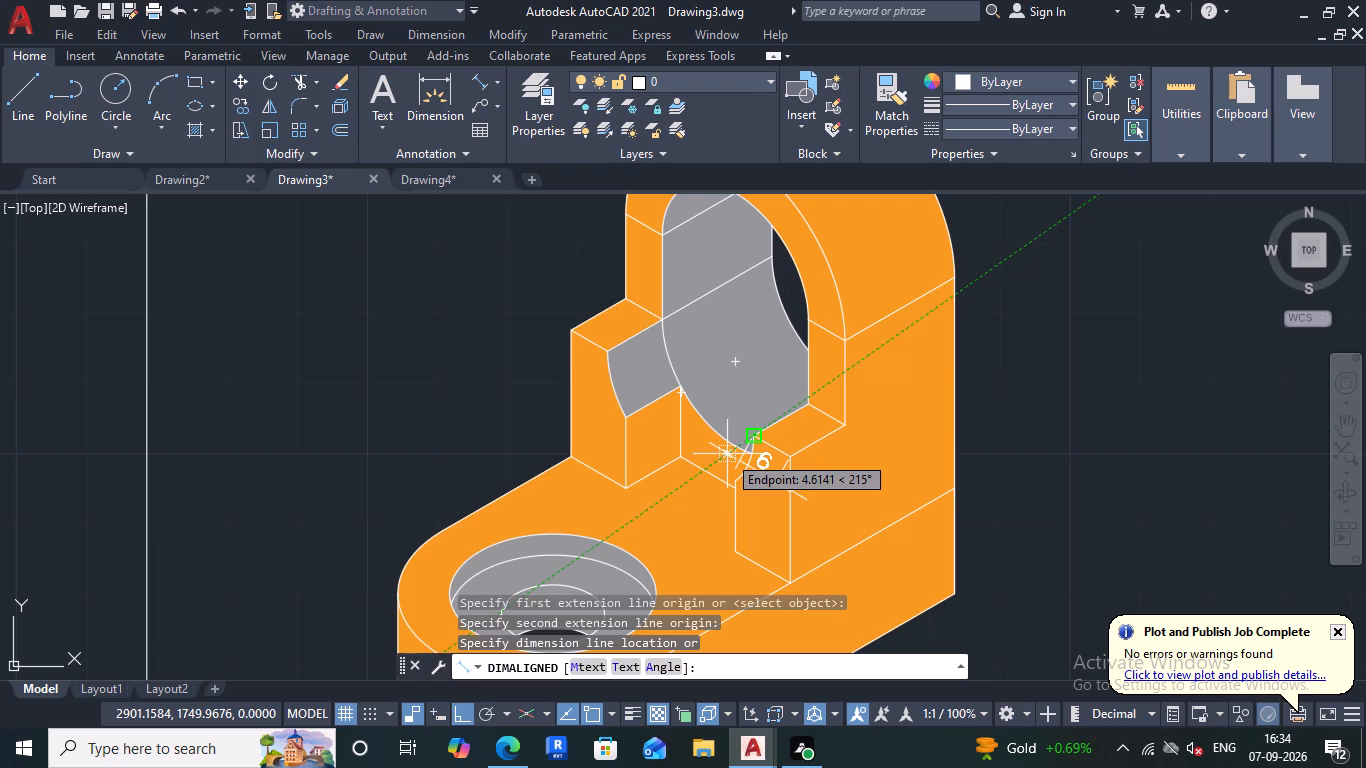
pyautogui.press('Escape')
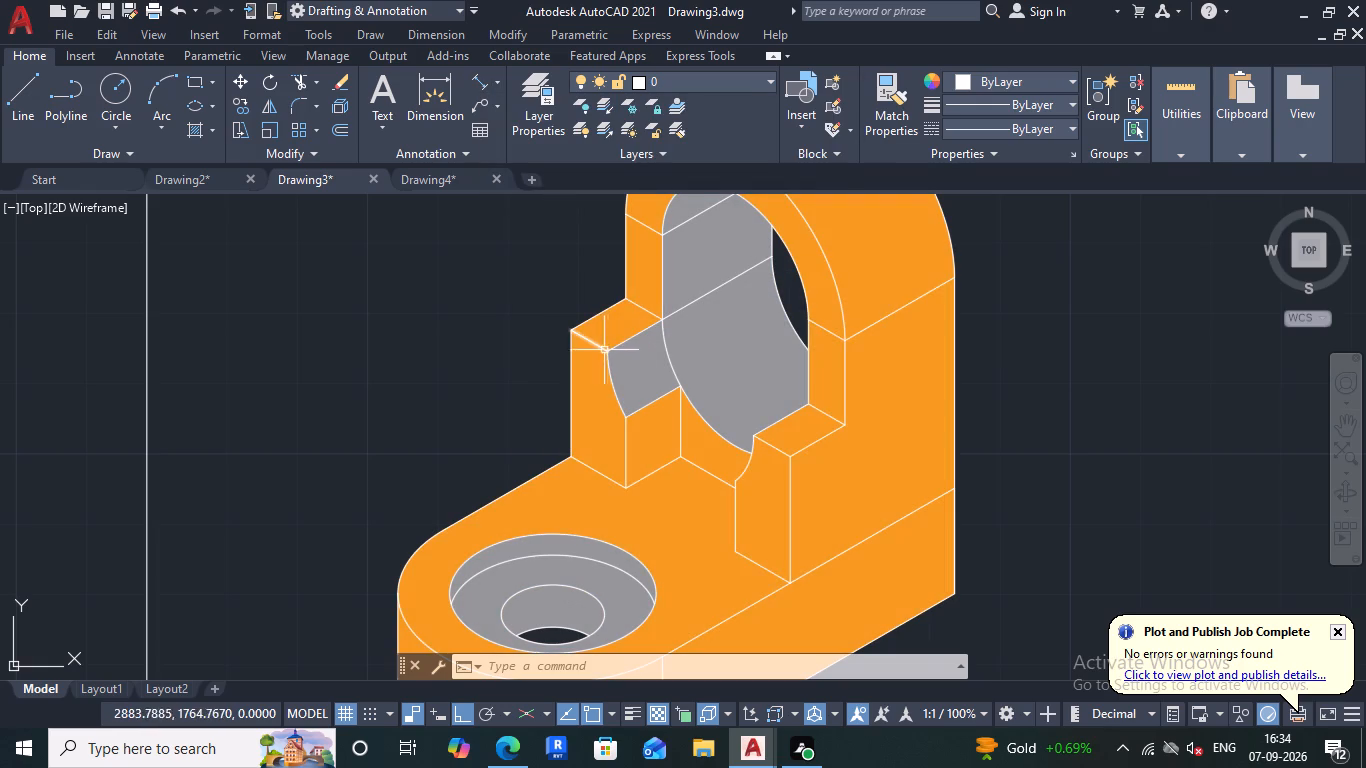
# Measure the vertical distance from the top view's upper edge to the short horizontal step line with a linear dimension.
pyautogui.scroll(-2, 630, 371)
pyautogui.scroll(-1, 551, 387)
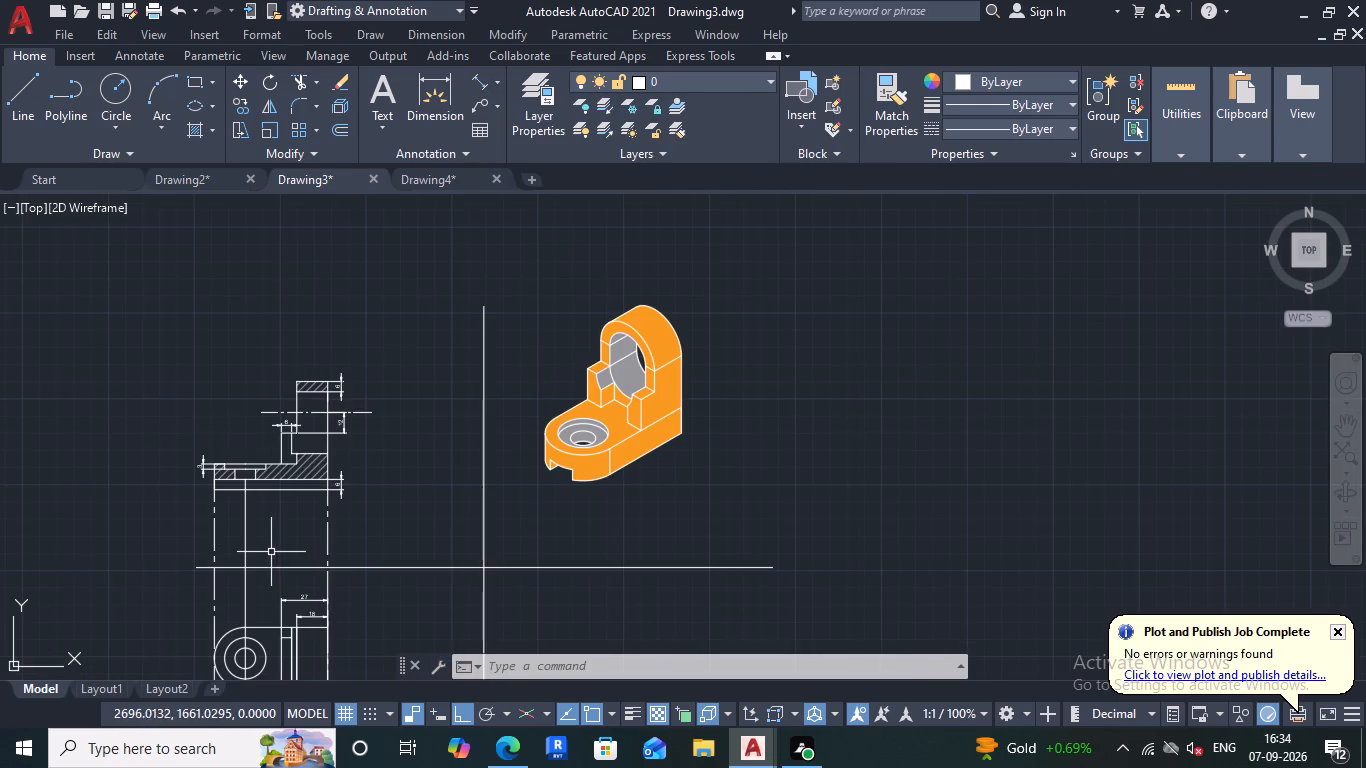
pyautogui.moveTo(272, 548); pyautogui.dragTo(512, 308, button='middle')
pyautogui.scroll(4, 516, 400)
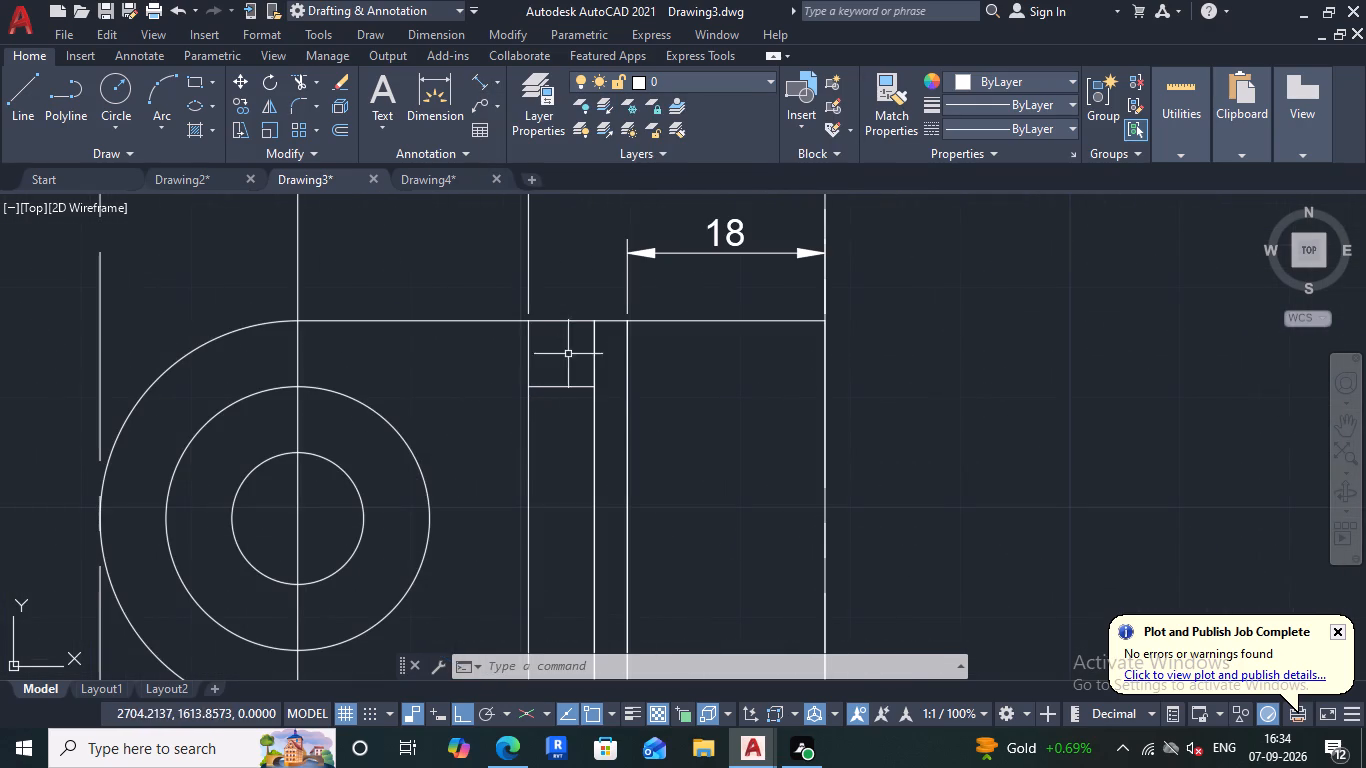
pyautogui.scroll(-1, 584, 388)
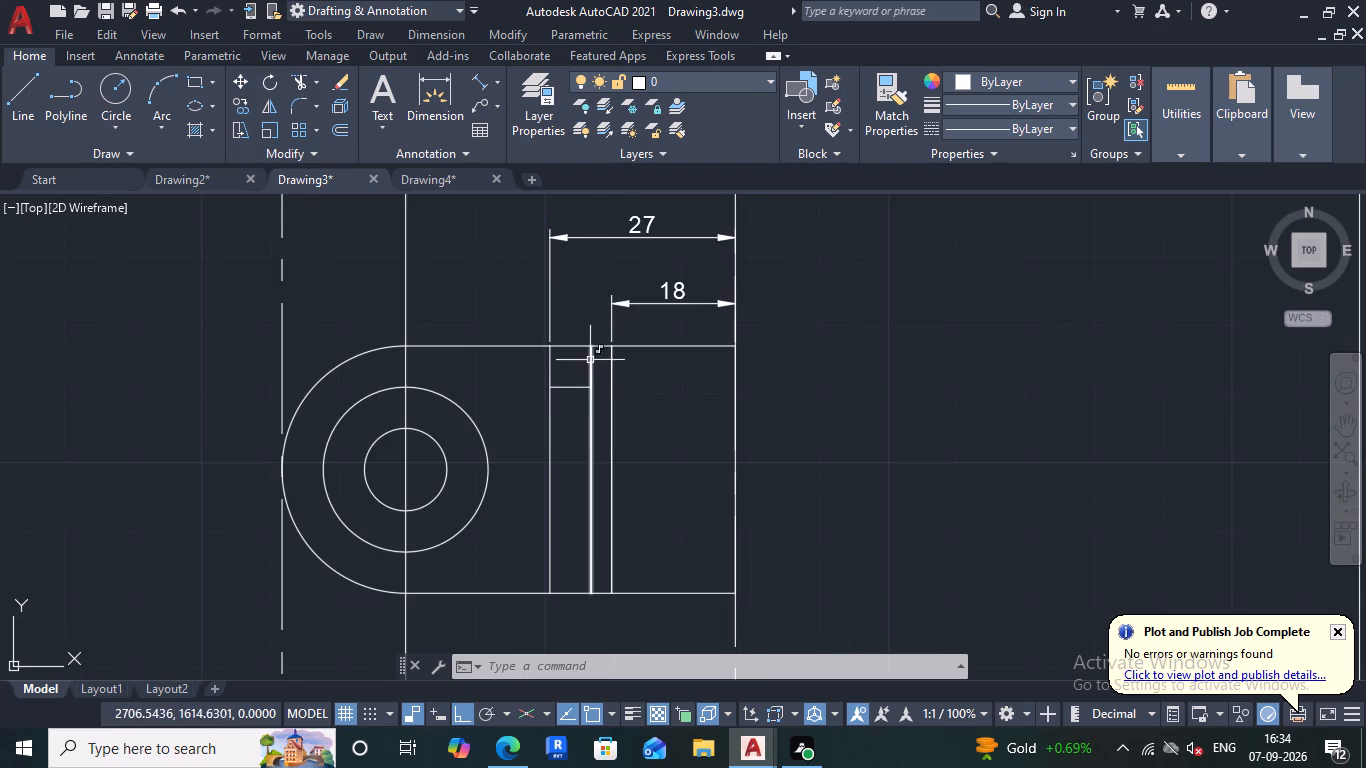
pyautogui.click(481, 77)
pyautogui.click(499, 80)
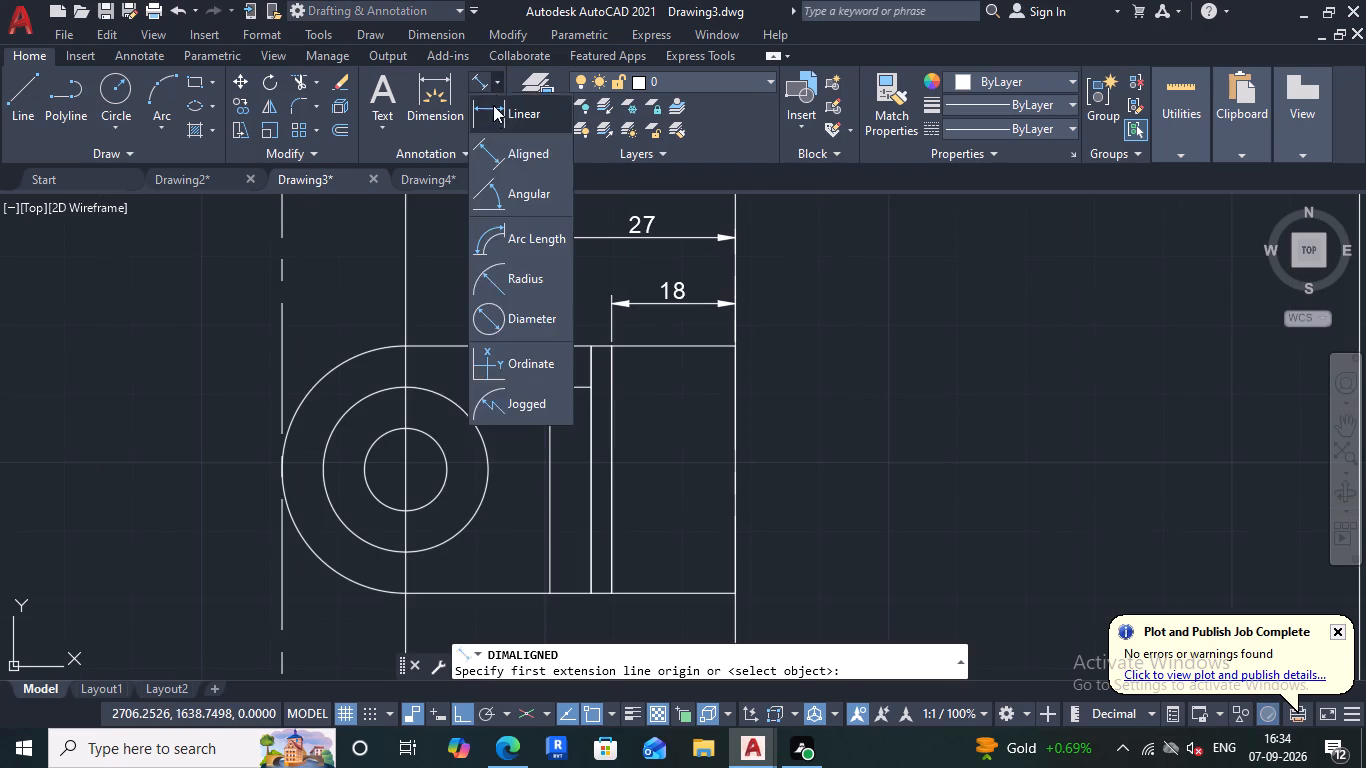
pyautogui.click(495, 113)
pyautogui.click(591, 351)
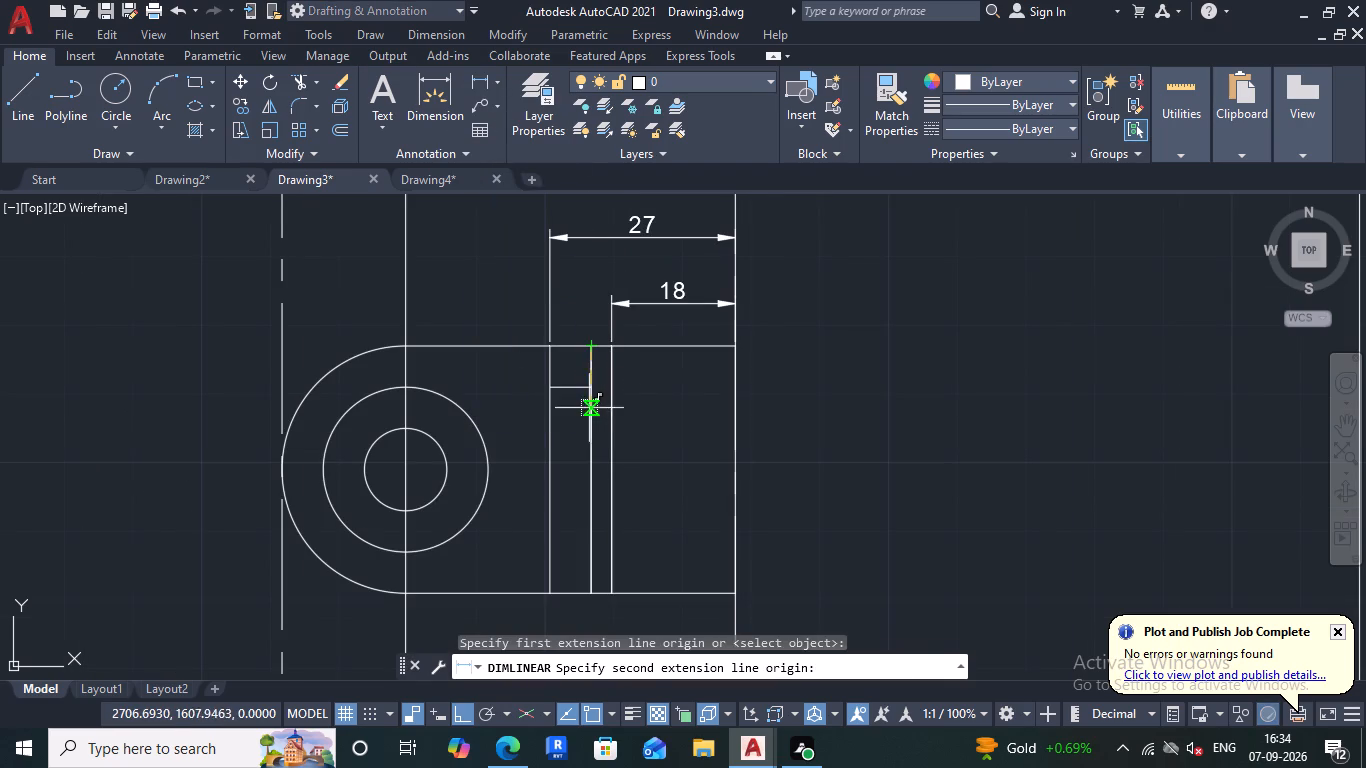
pyautogui.click(587, 390)
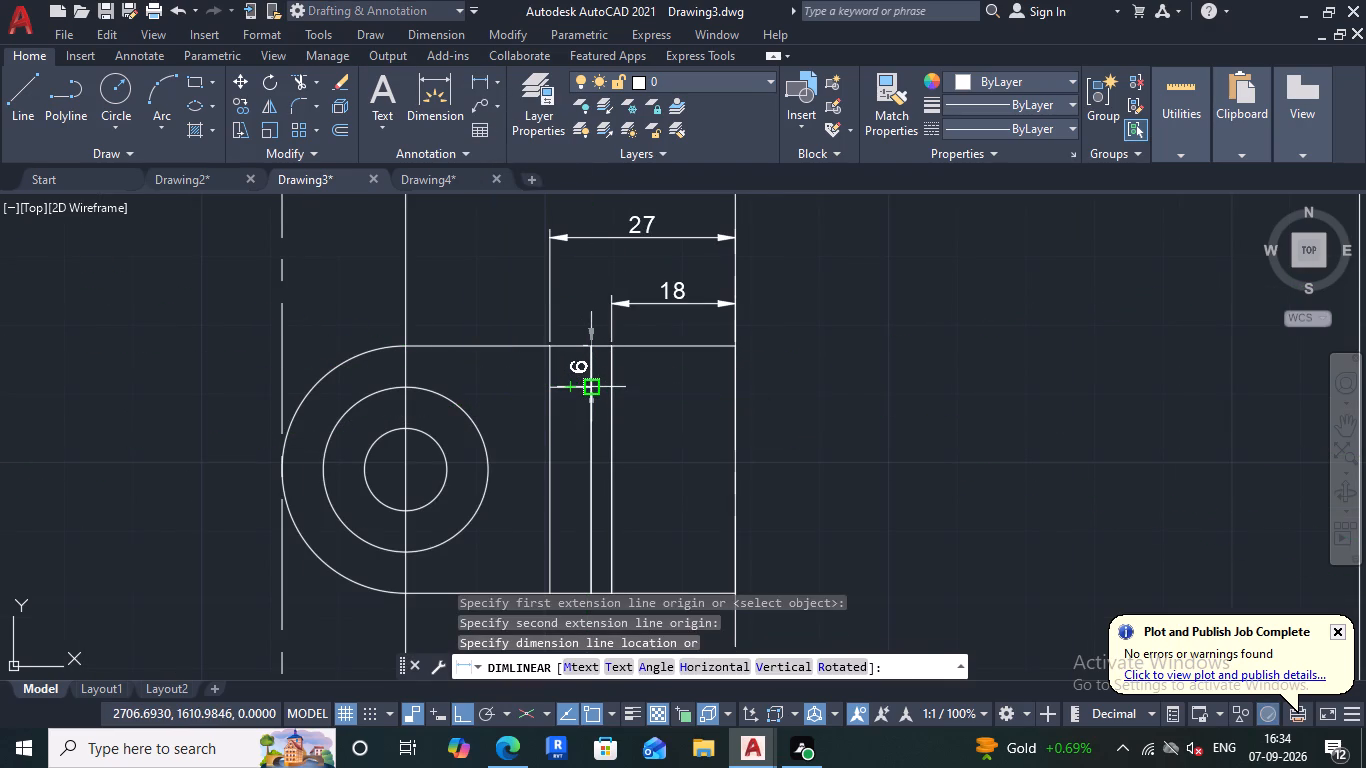
pyautogui.press('Escape')
# Try measuring the gap between the isometric bracket's two lugs along the base with a linear dimension.
pyautogui.scroll(-2, 596, 391)
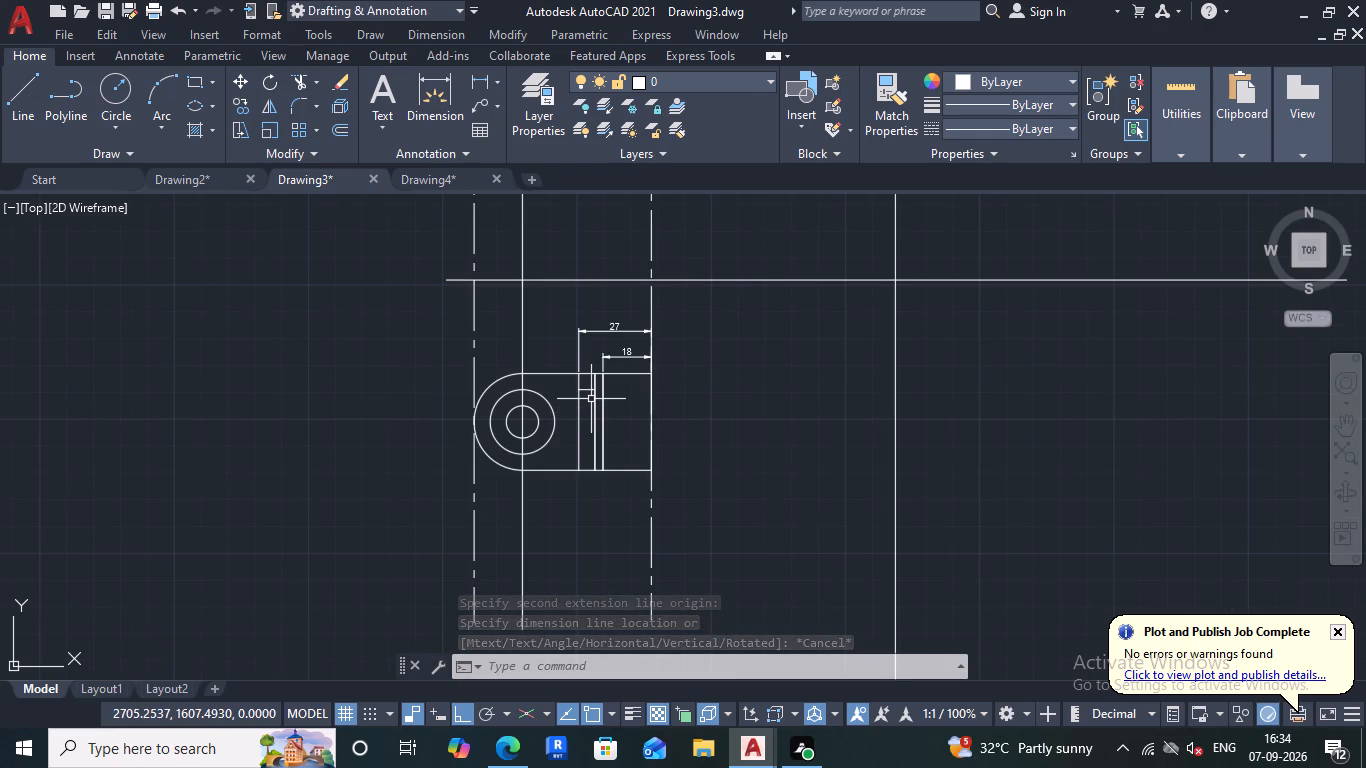
pyautogui.scroll(-2, 598, 400)
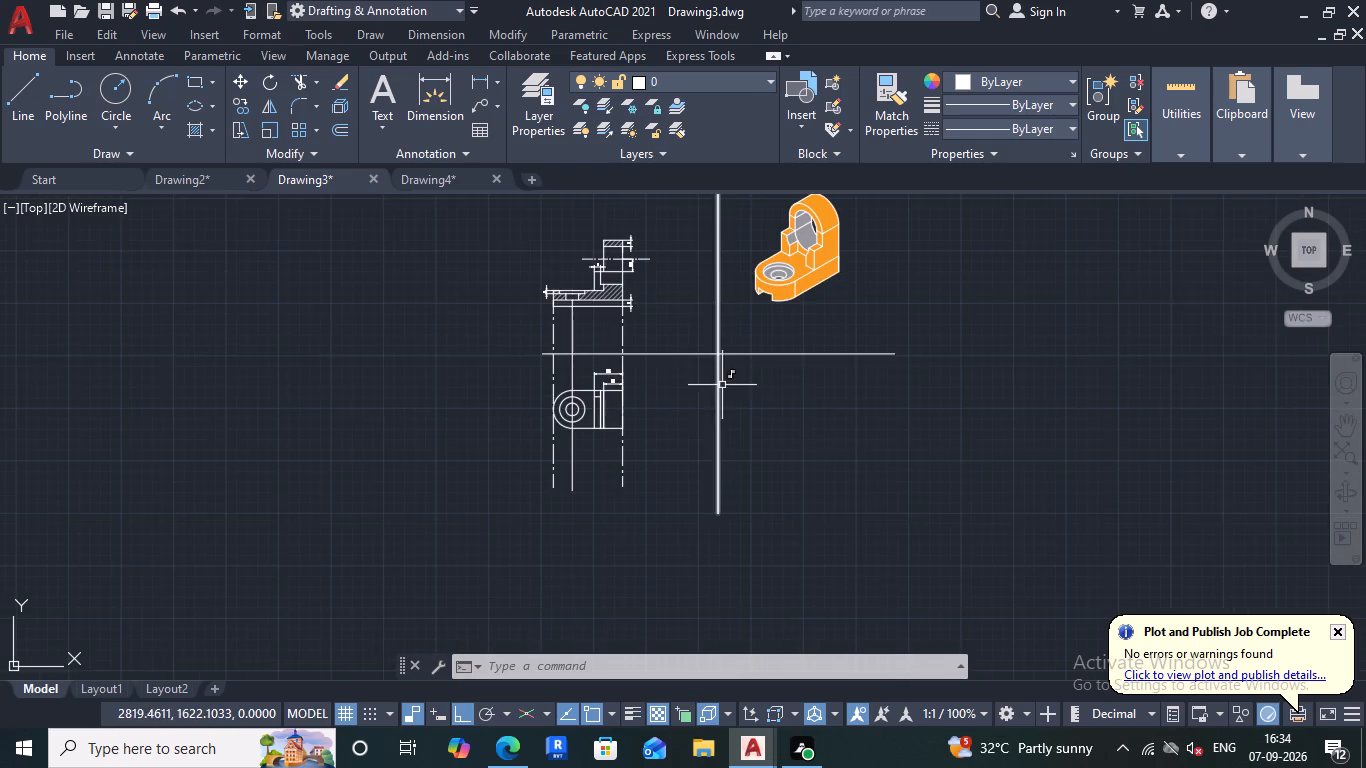
pyautogui.moveTo(725, 385); pyautogui.dragTo(687, 483, button='middle')
pyautogui.scroll(4, 775, 357)
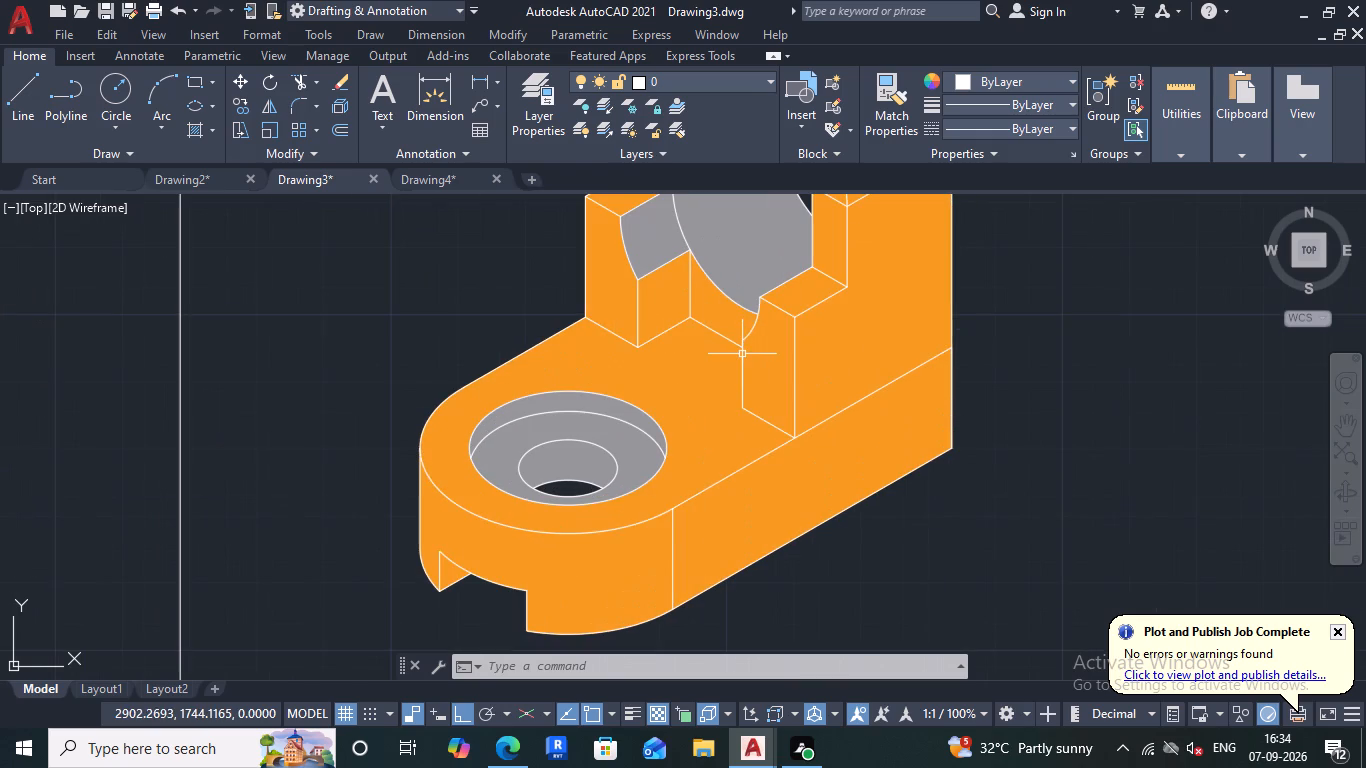
pyautogui.click(472, 84)
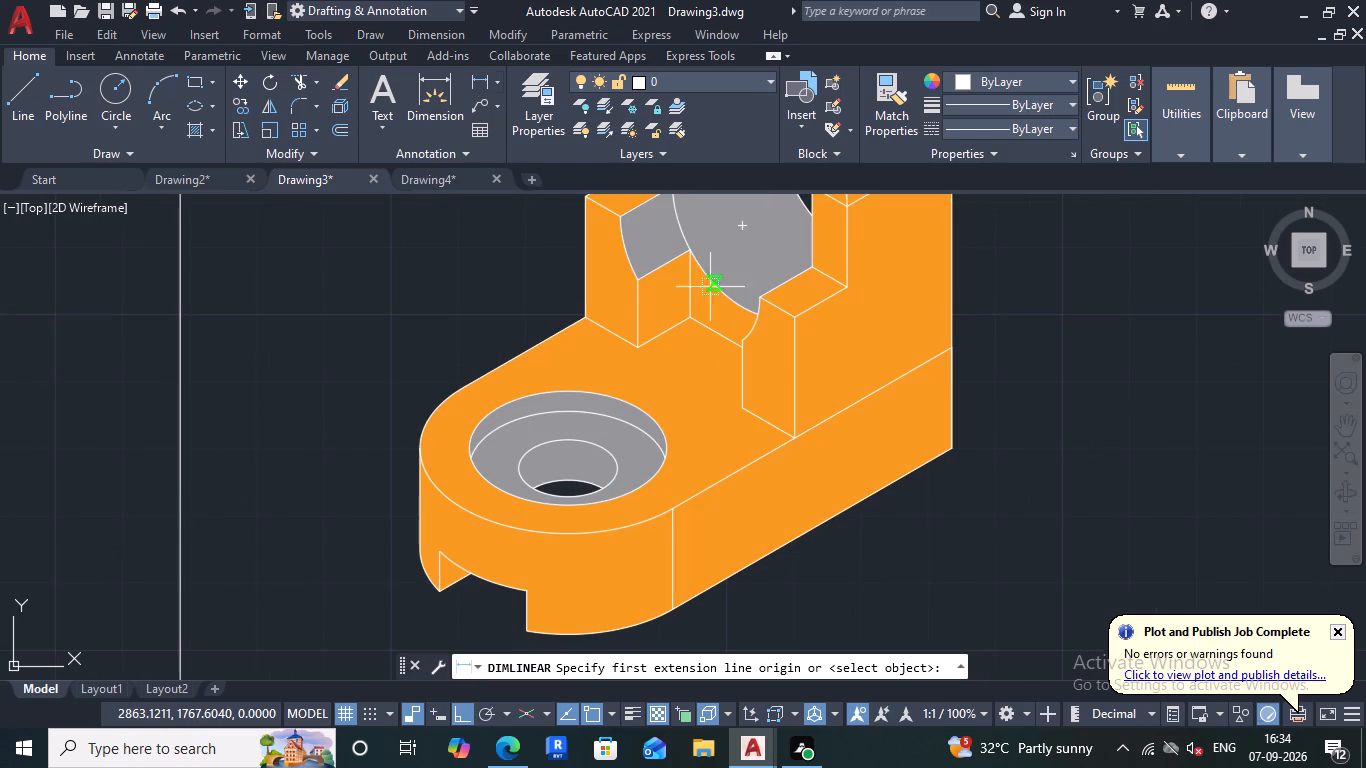
pyautogui.click(637, 343)
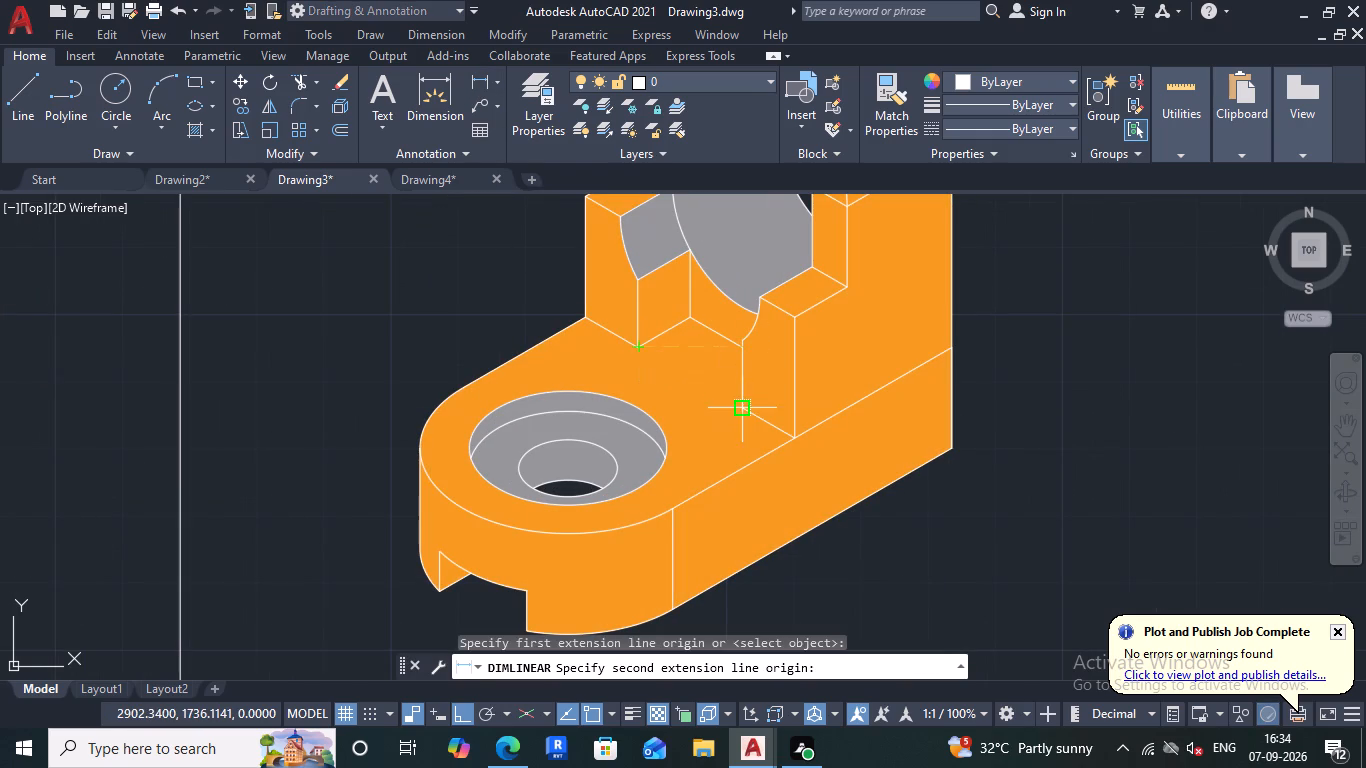
pyautogui.click(745, 404)
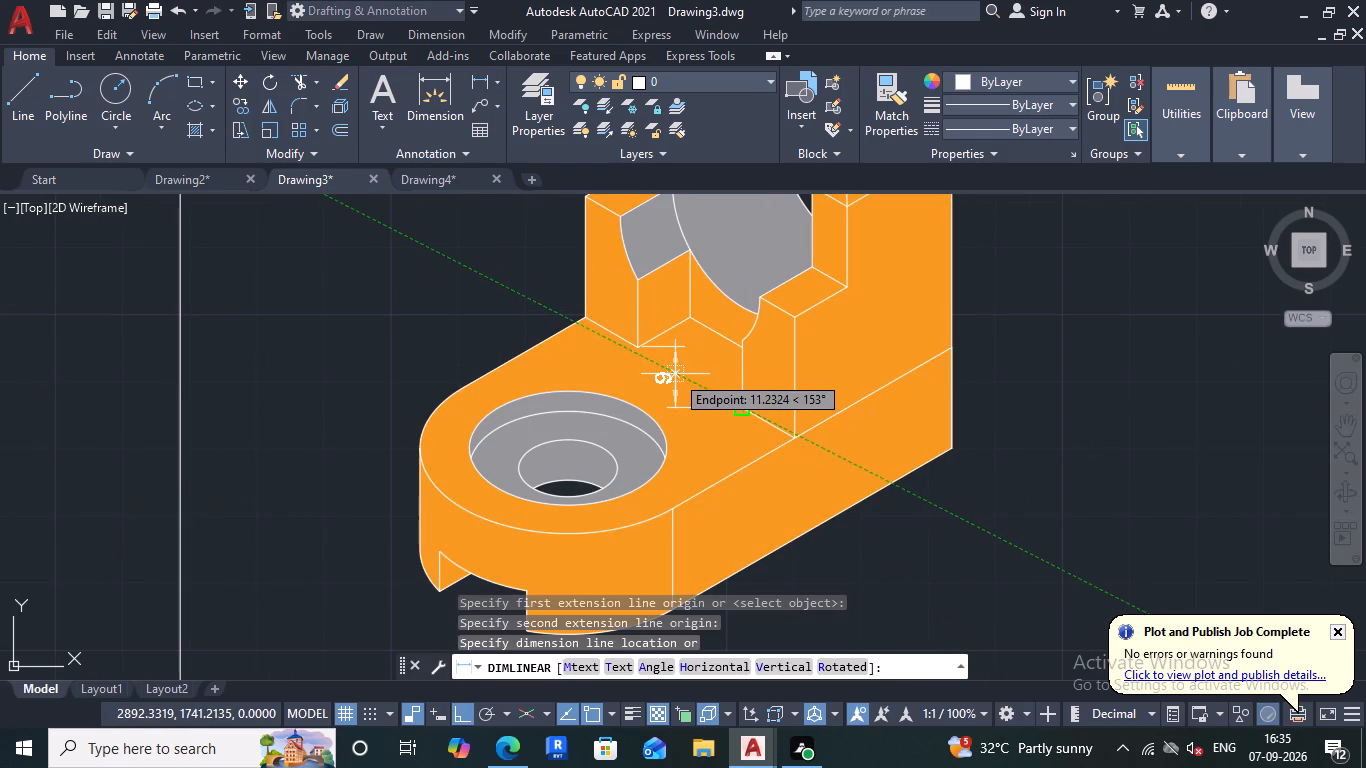
pyautogui.press('Escape')
# Measure the gap between the isometric bracket's two lugs along the base with an aligned dimension.
pyautogui.click(491, 83)
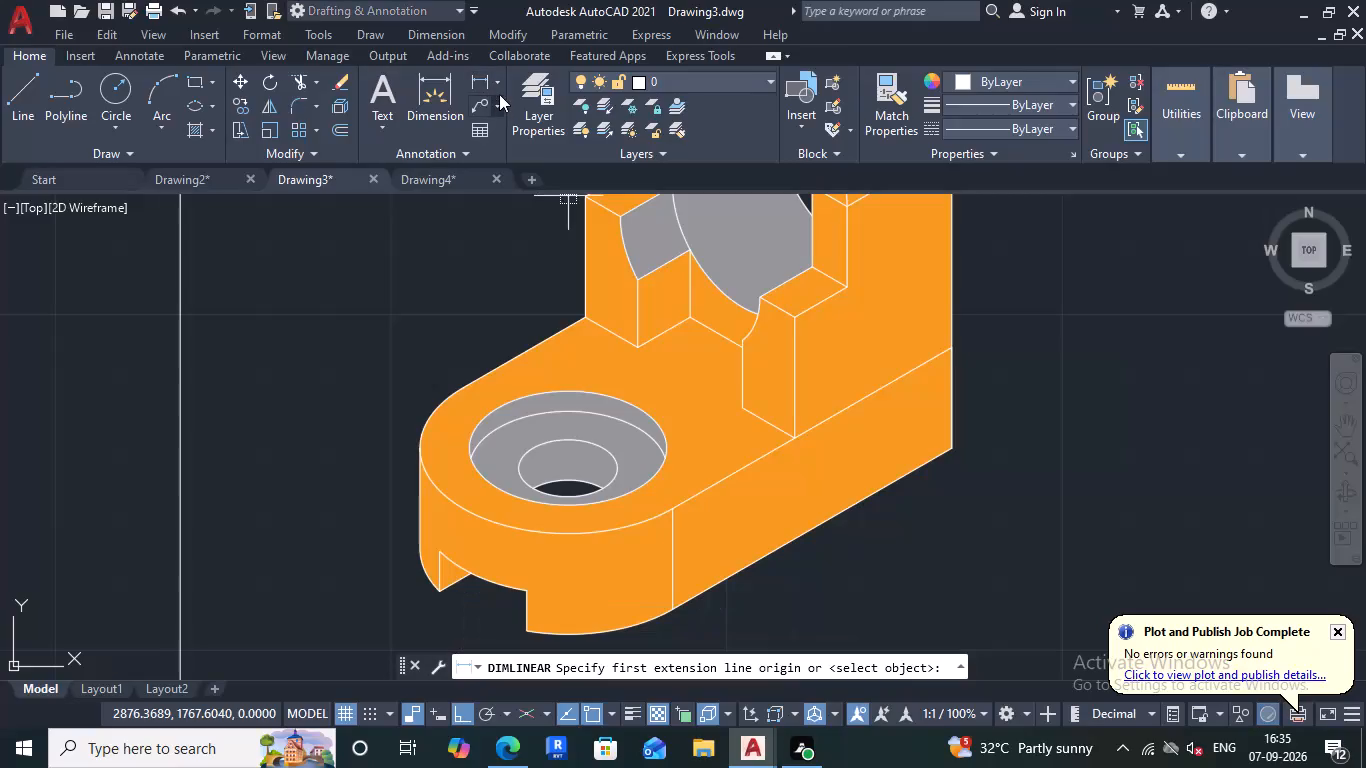
pyautogui.click(498, 86)
pyautogui.click(512, 162)
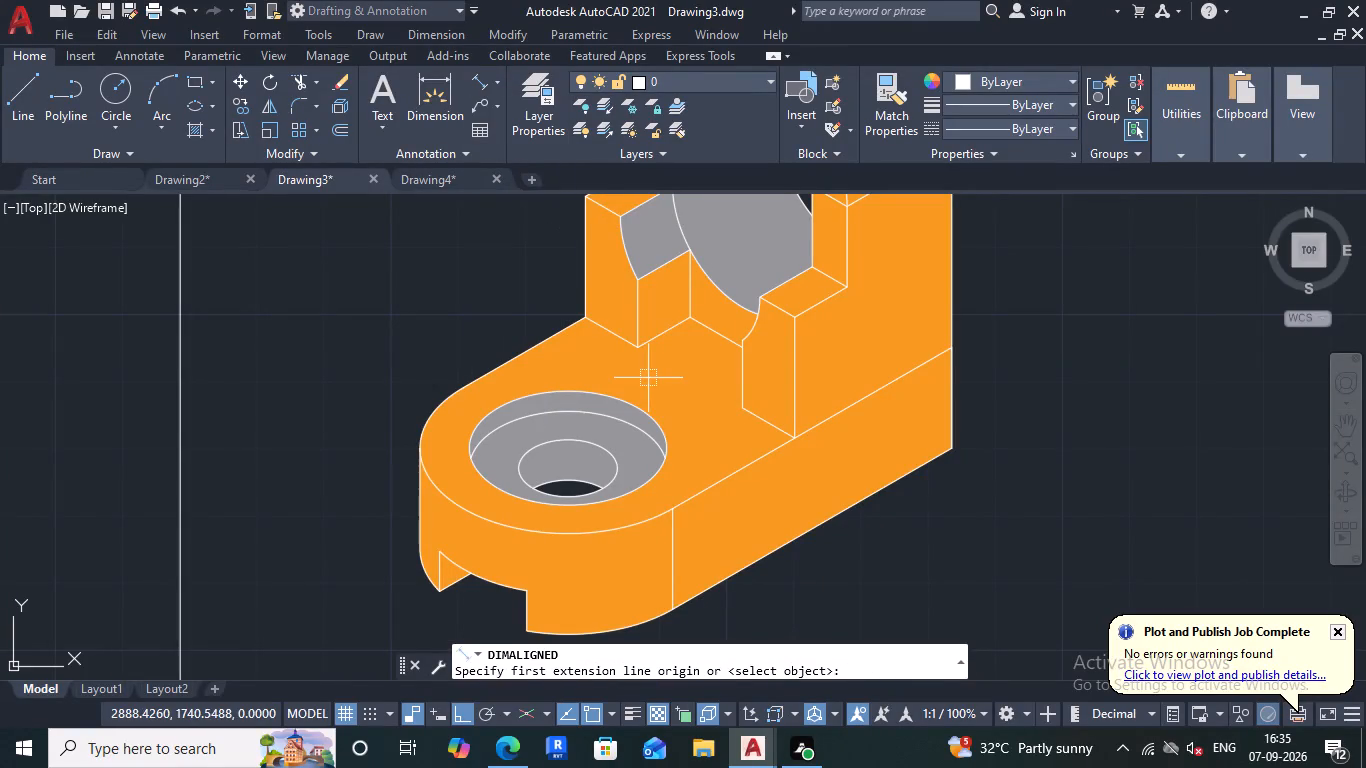
pyautogui.click(637, 351)
pyautogui.click(742, 411)
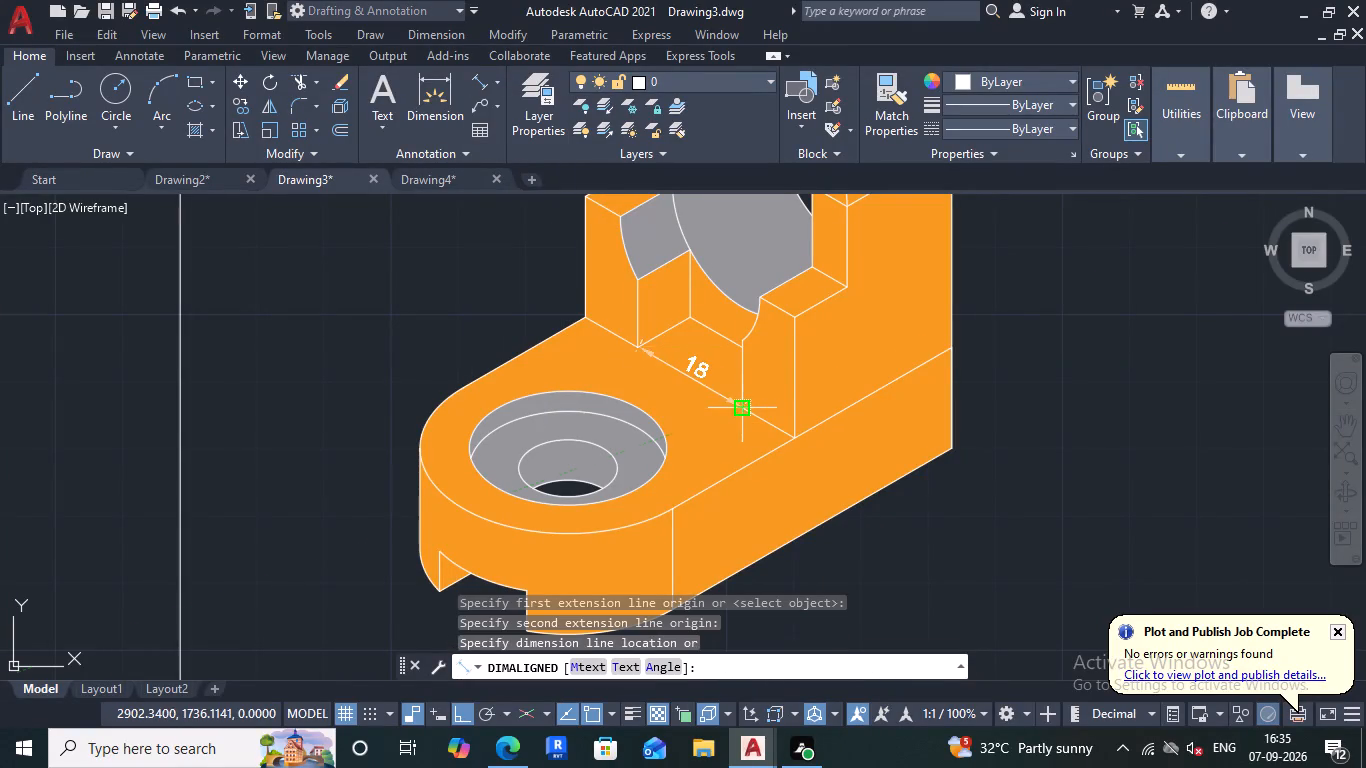
pyautogui.press('Escape')
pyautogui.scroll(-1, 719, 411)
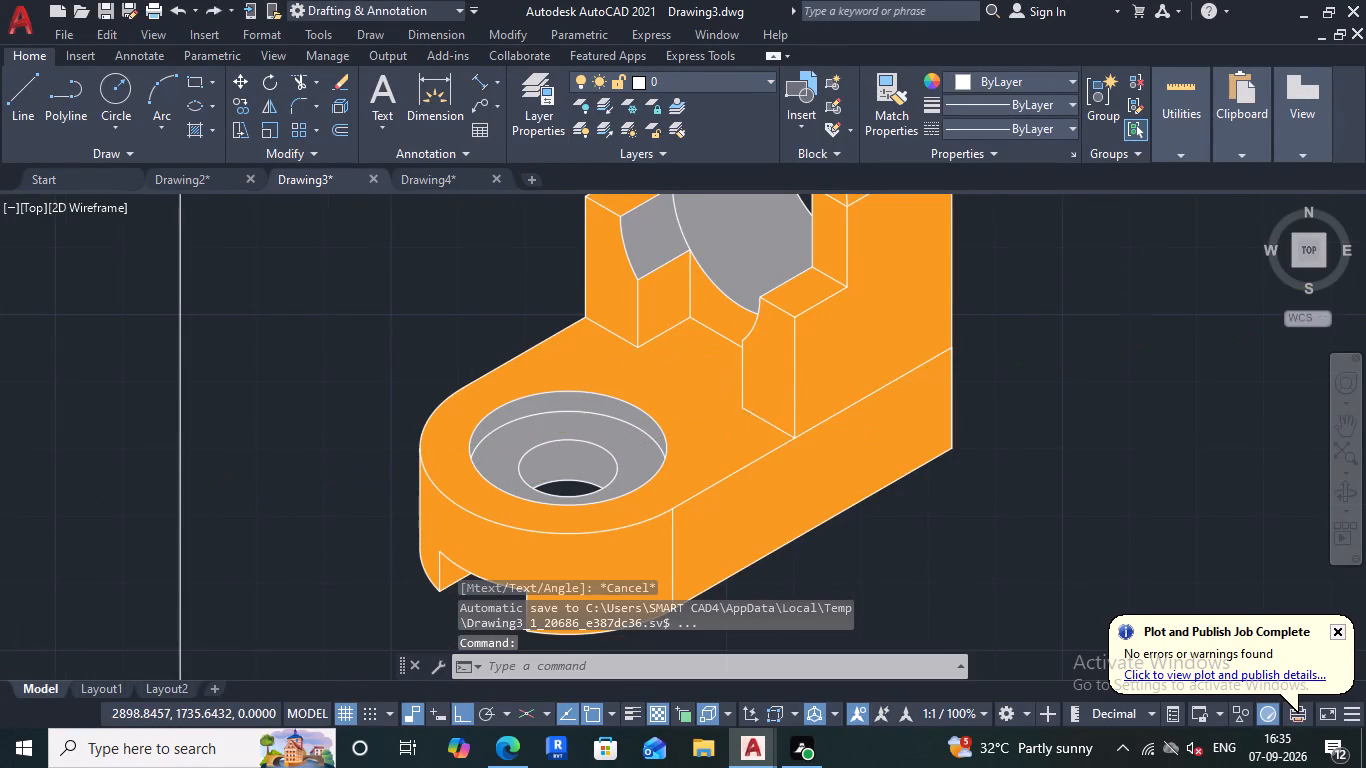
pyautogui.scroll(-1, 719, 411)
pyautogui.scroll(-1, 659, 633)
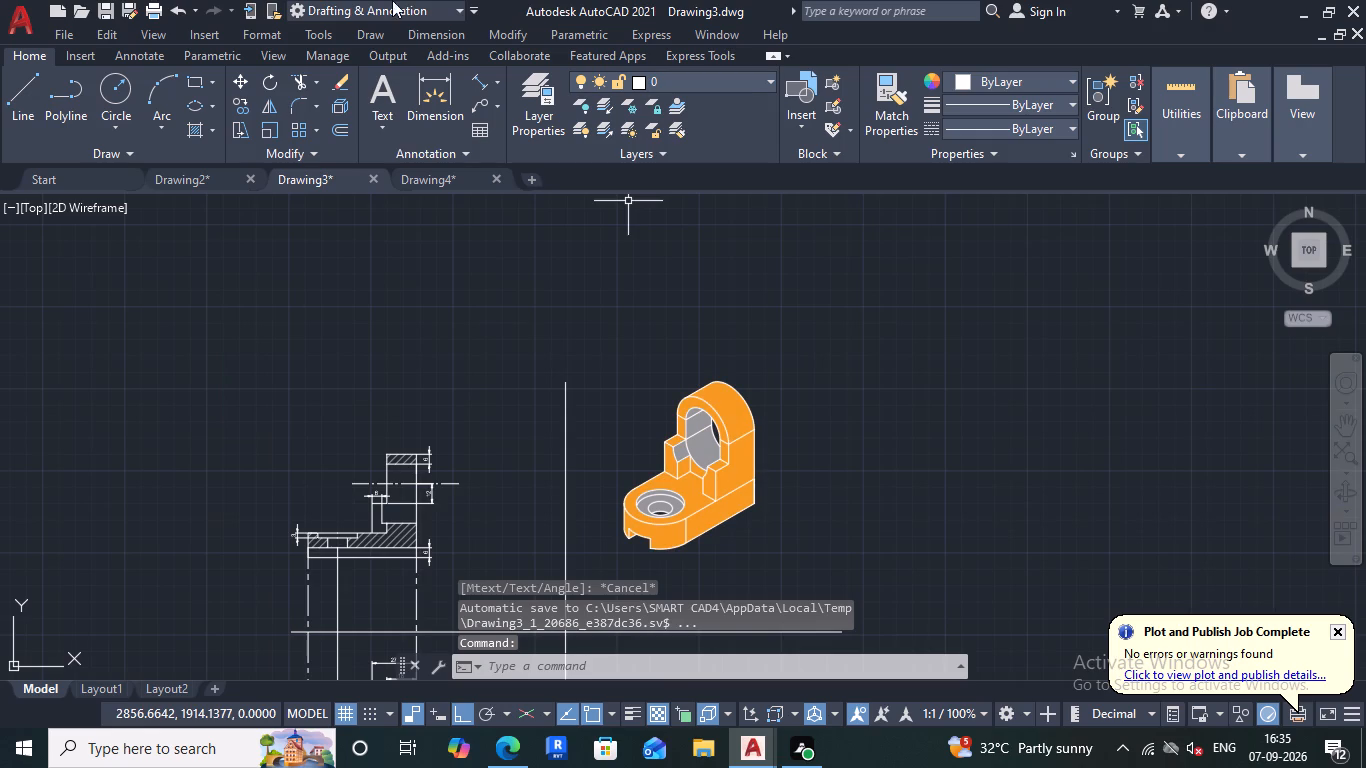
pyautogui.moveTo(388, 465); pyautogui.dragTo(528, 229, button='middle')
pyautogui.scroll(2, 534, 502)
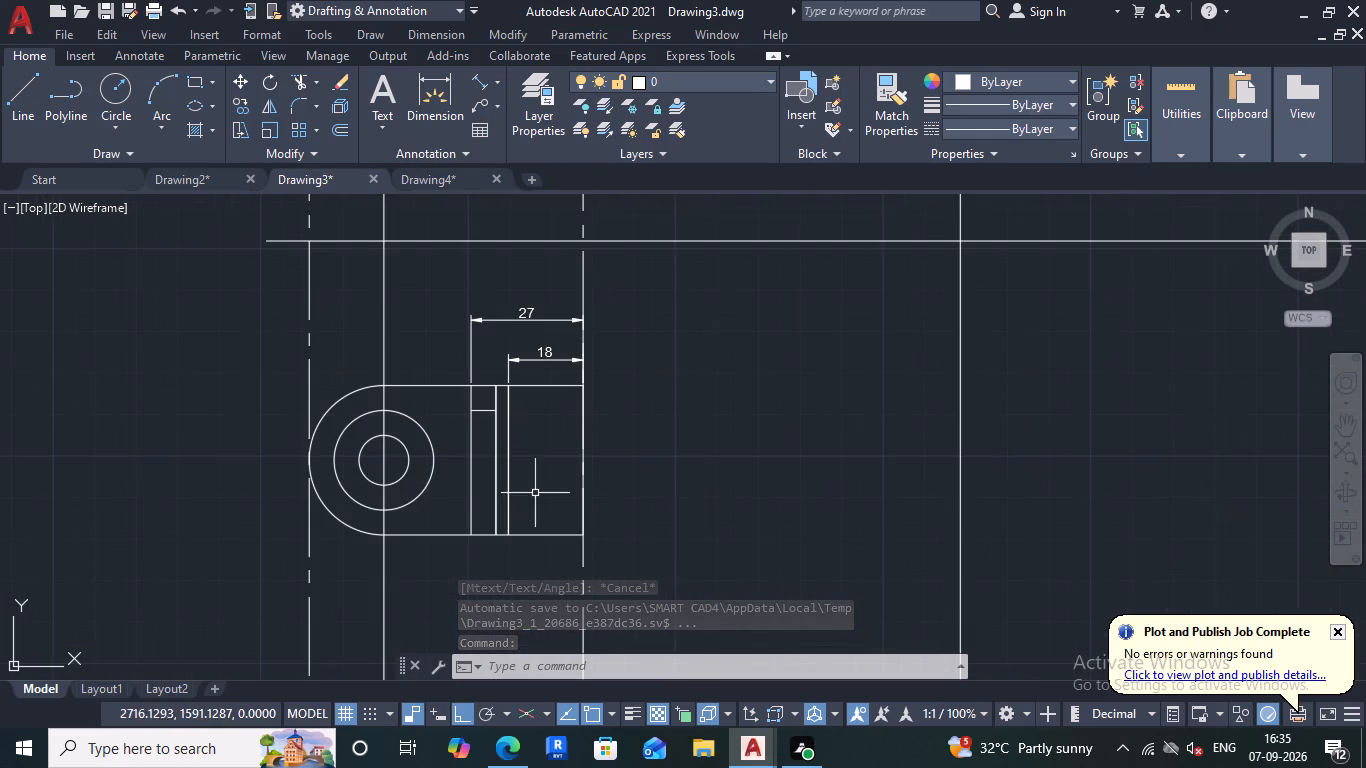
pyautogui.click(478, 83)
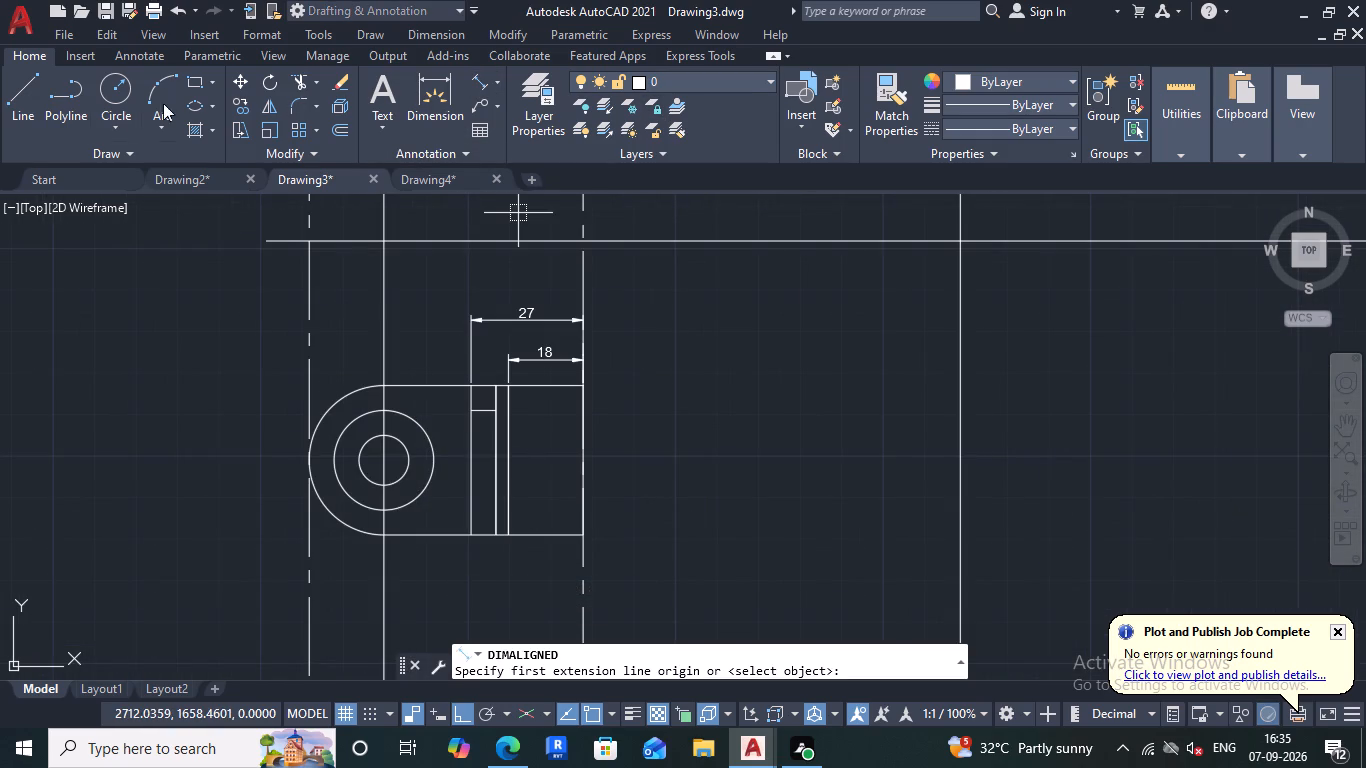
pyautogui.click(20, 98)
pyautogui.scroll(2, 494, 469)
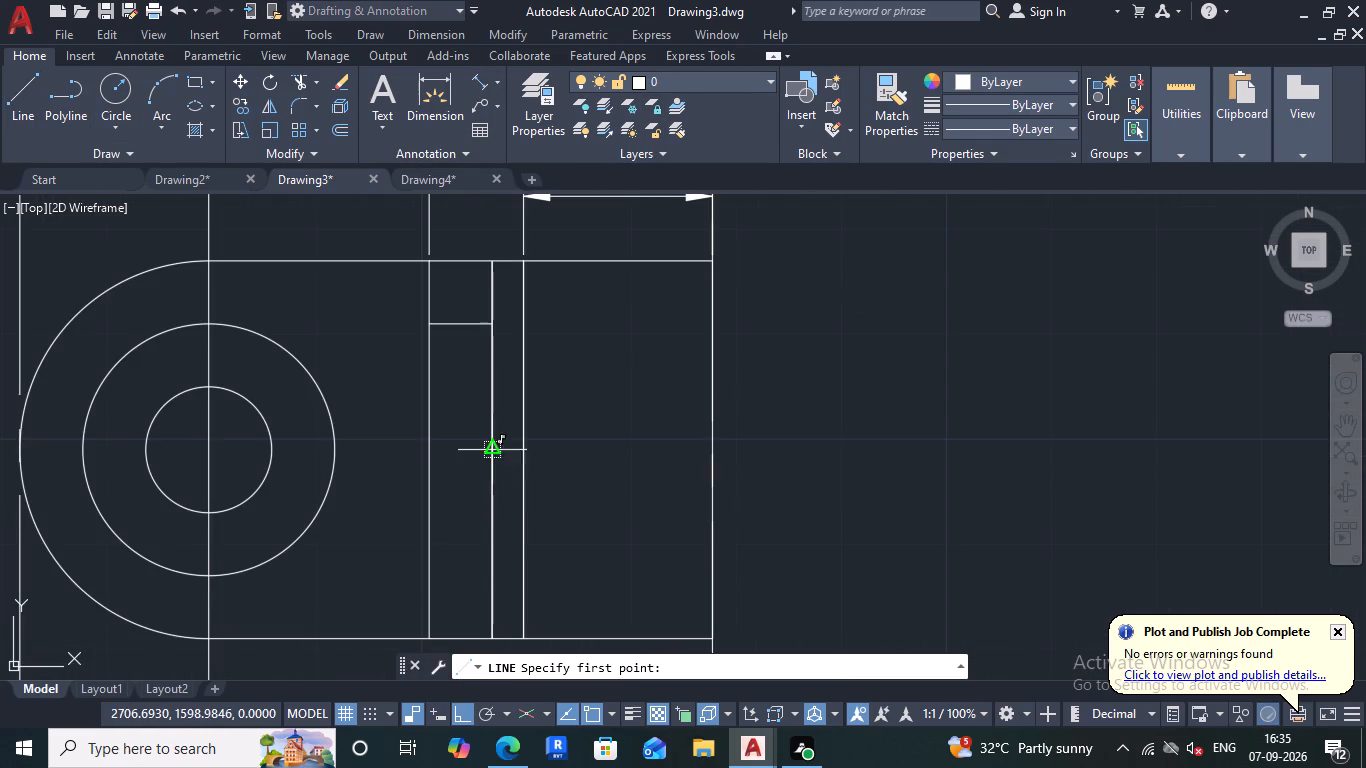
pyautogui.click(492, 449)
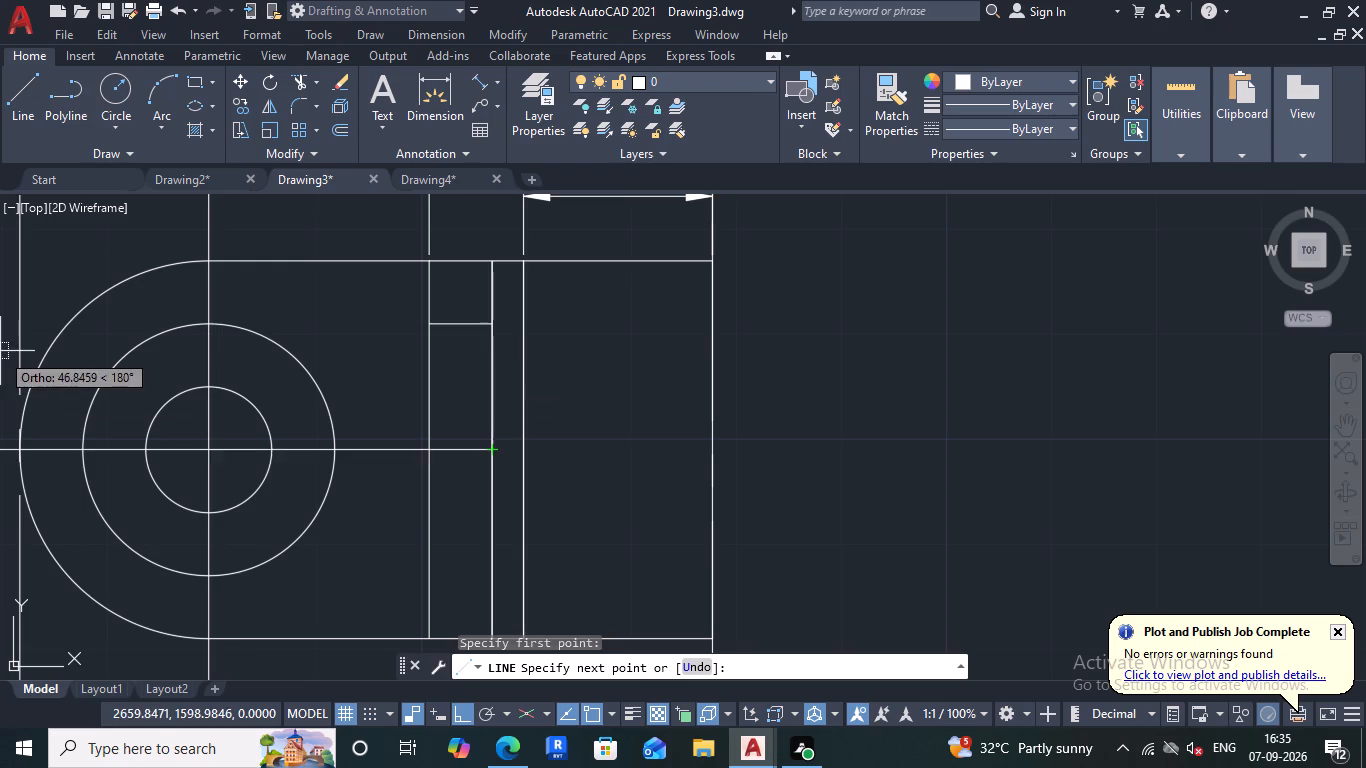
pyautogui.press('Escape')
# Draw a horizontal line 9 units above the top view's centre, from the middle step line past the step line nearest the circles.
pyautogui.click(16, 90)
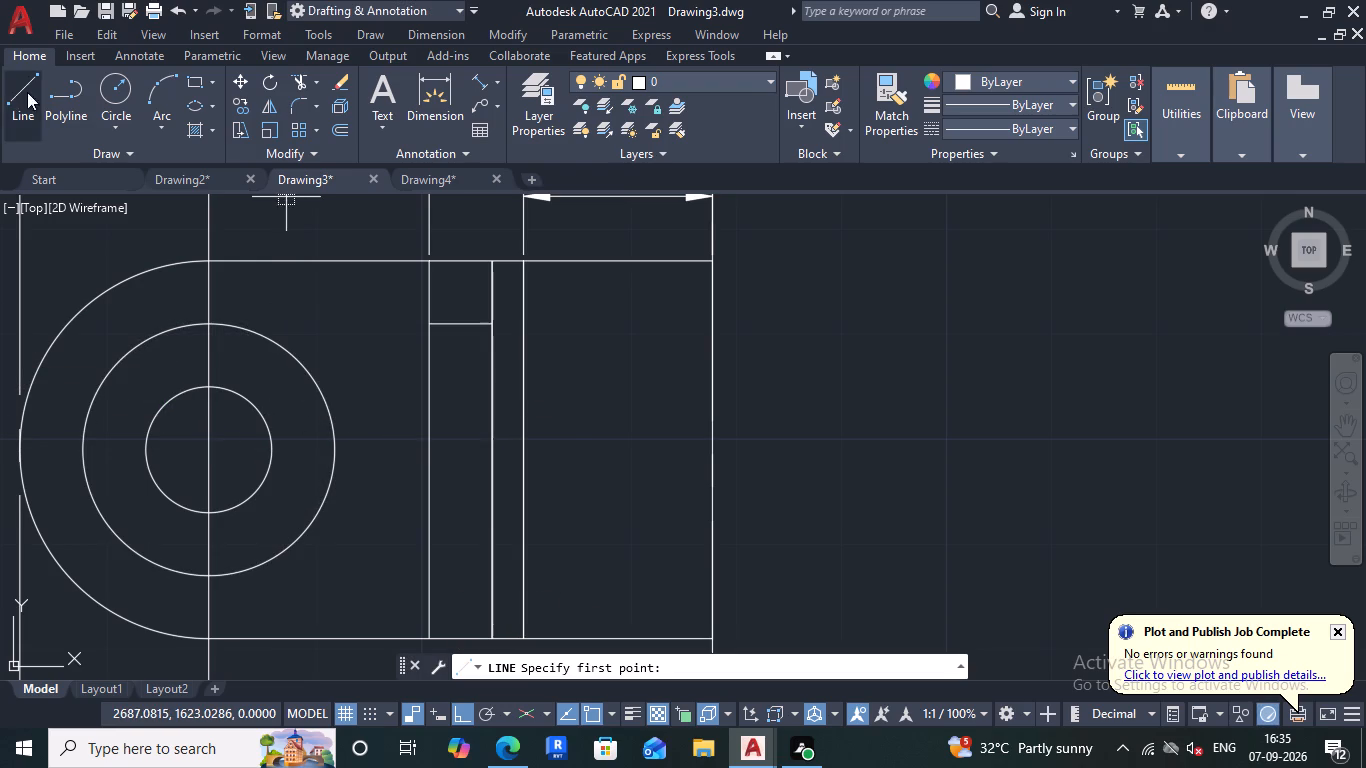
pyautogui.press('t')
pyautogui.press('k')
pyautogui.press('Return')
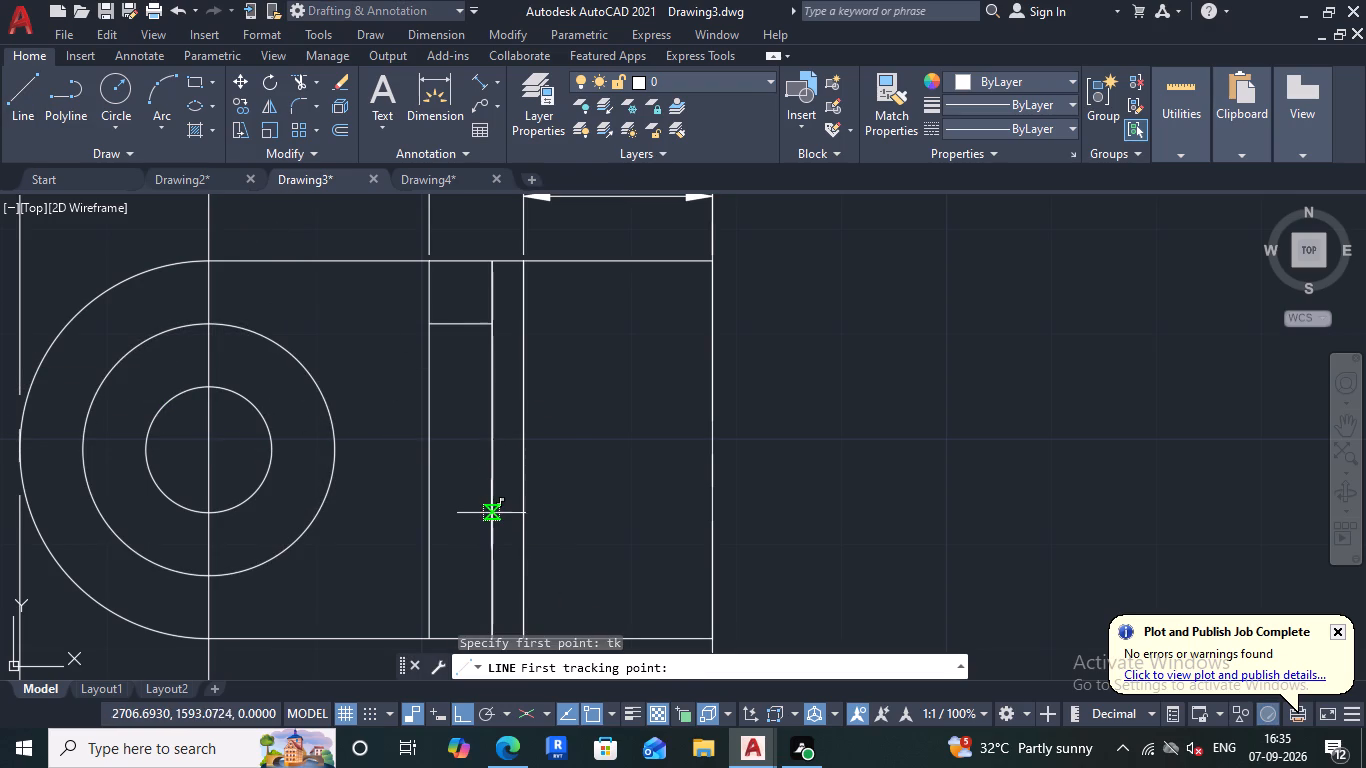
pyautogui.click(491, 449)
pyautogui.press('9')
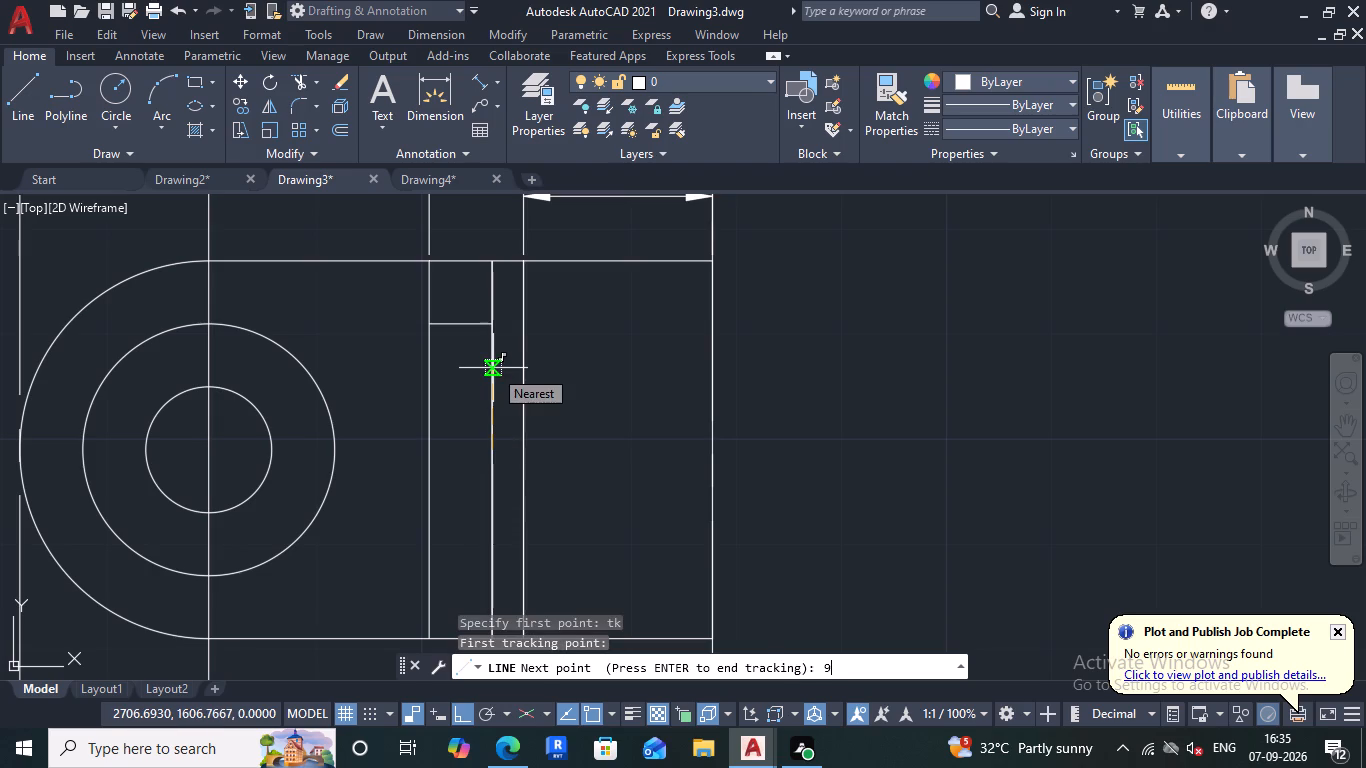
pyautogui.press('Return')
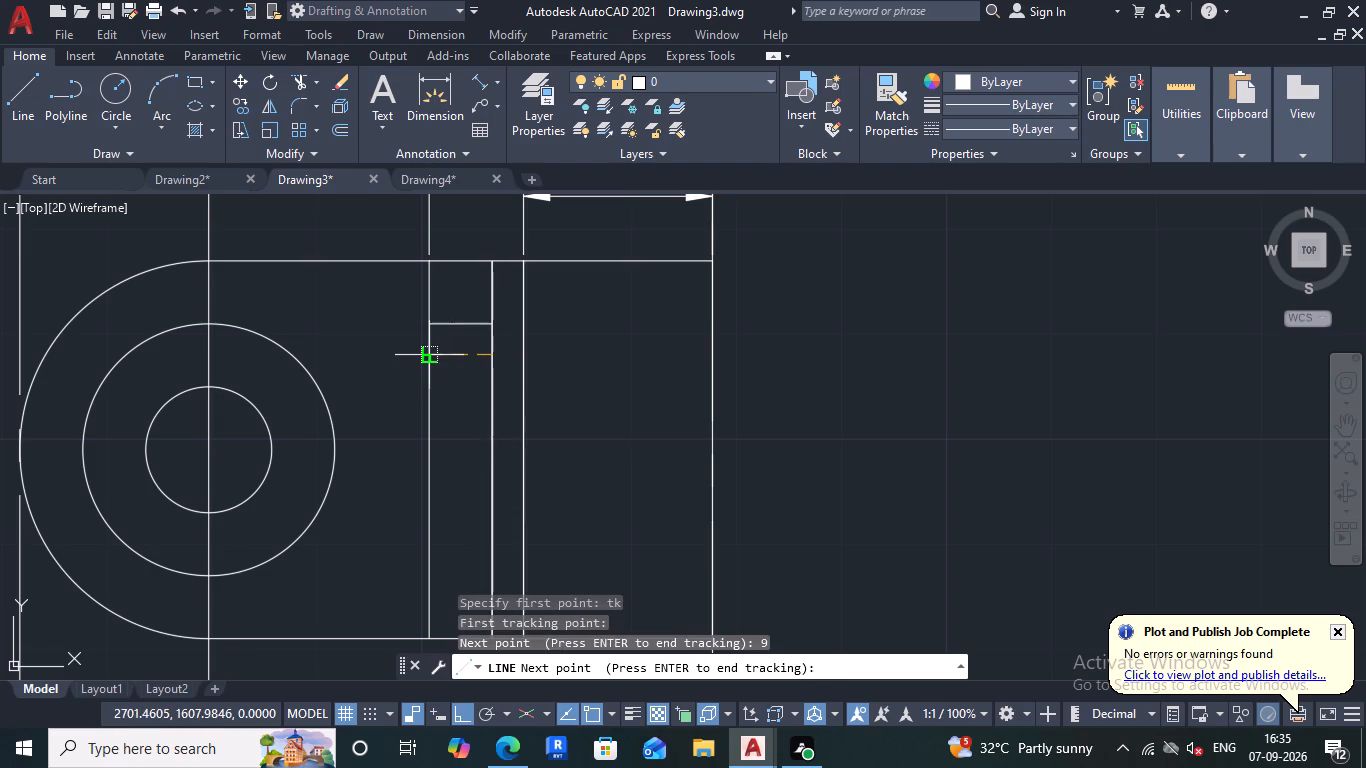
pyautogui.press('Return')
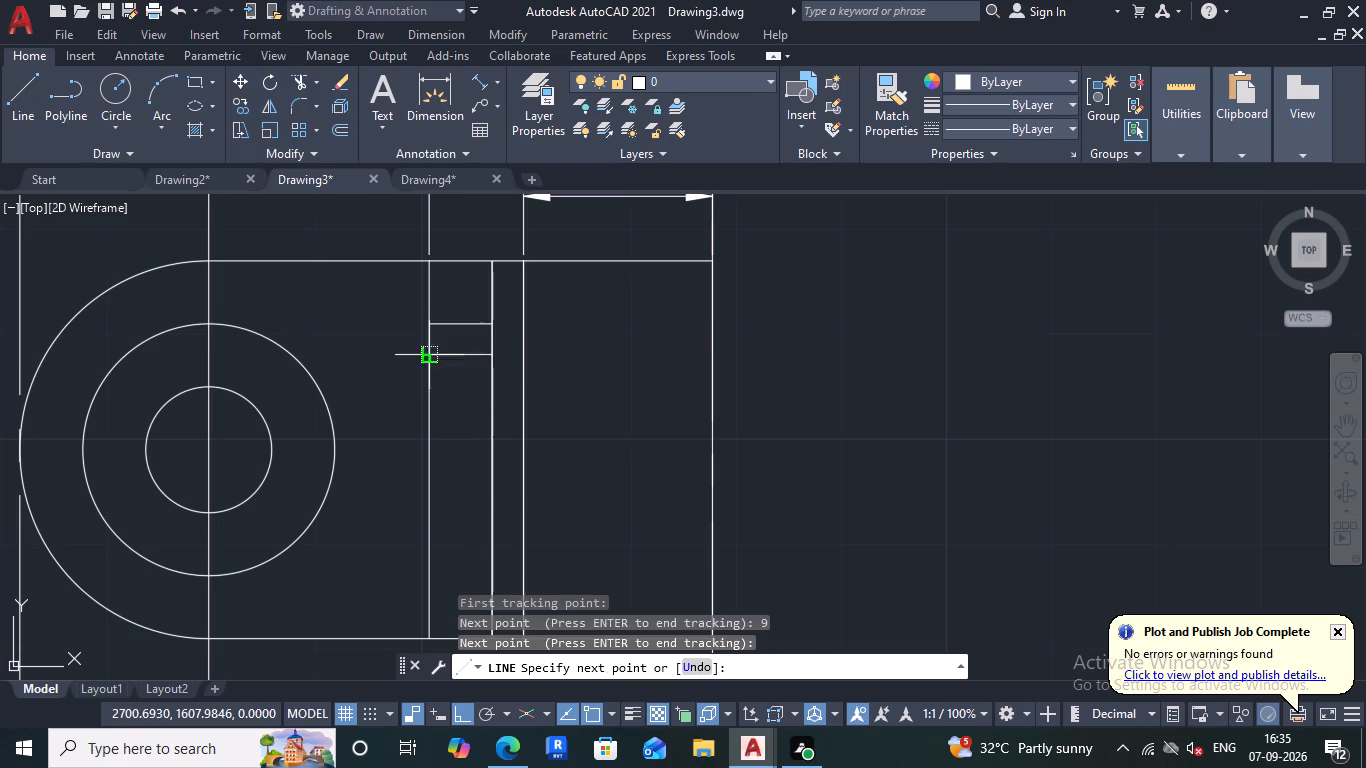
pyautogui.click(404, 360)
pyautogui.press('Escape')
pyautogui.click(415, 380)
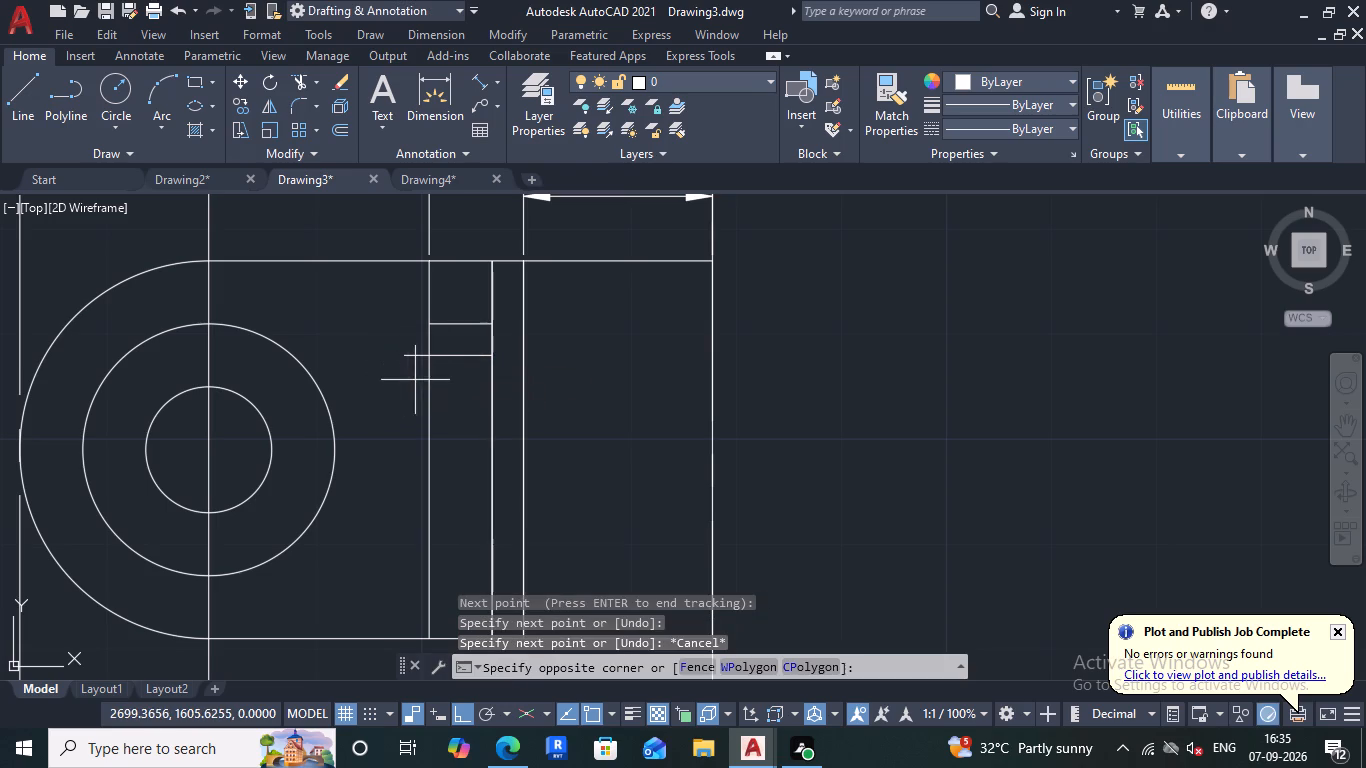
pyautogui.press('Escape')
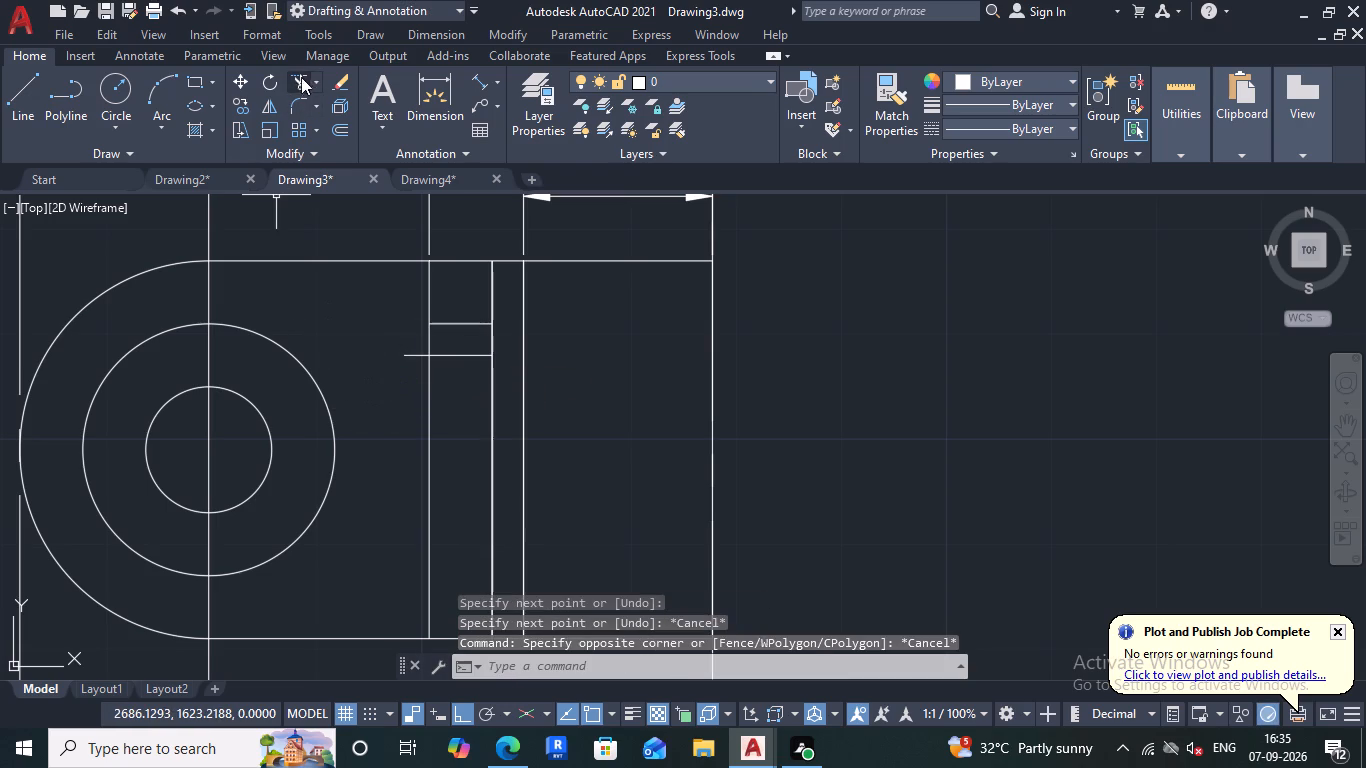
# Trim the new horizontal line's overhang beyond the step line nearest the circles.
pyautogui.click(300, 78)
pyautogui.moveTo(413, 369); pyautogui.dragTo(412, 329)
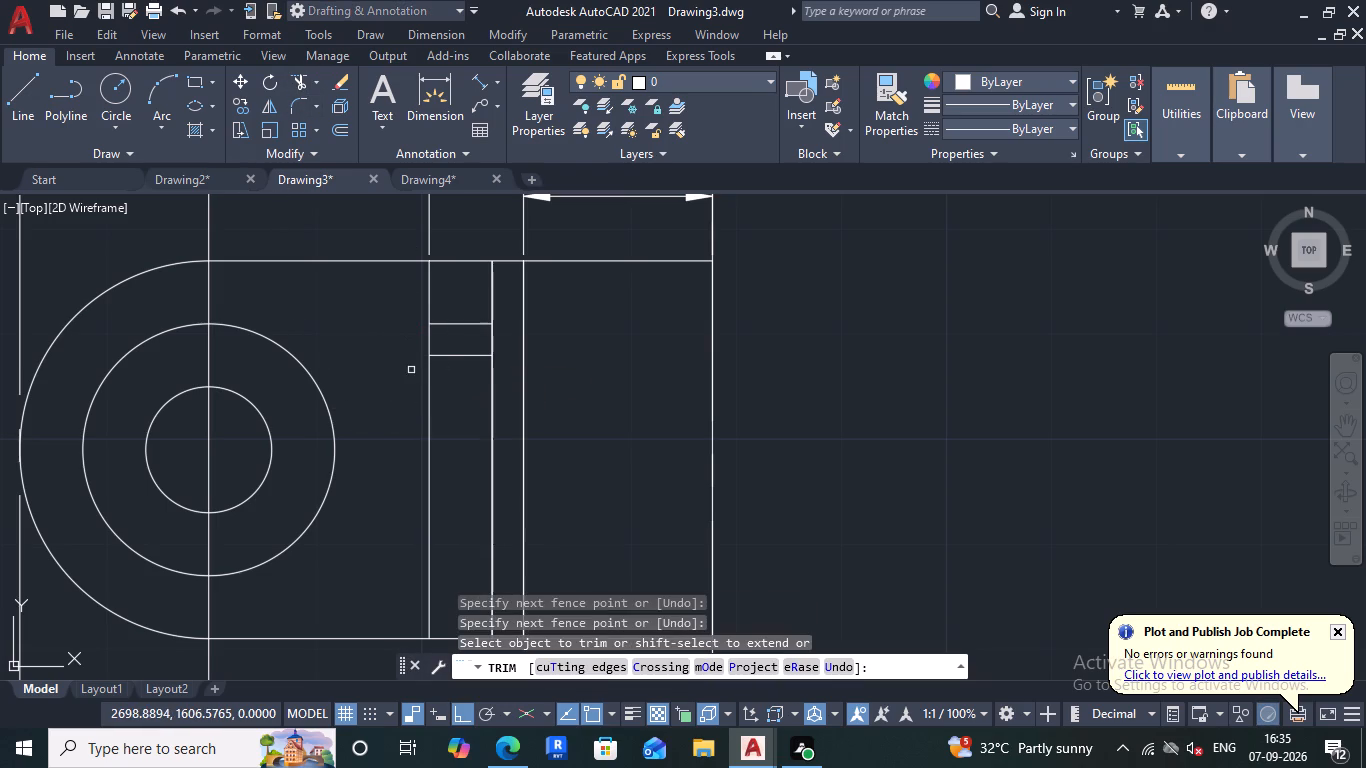
pyautogui.press('Escape')
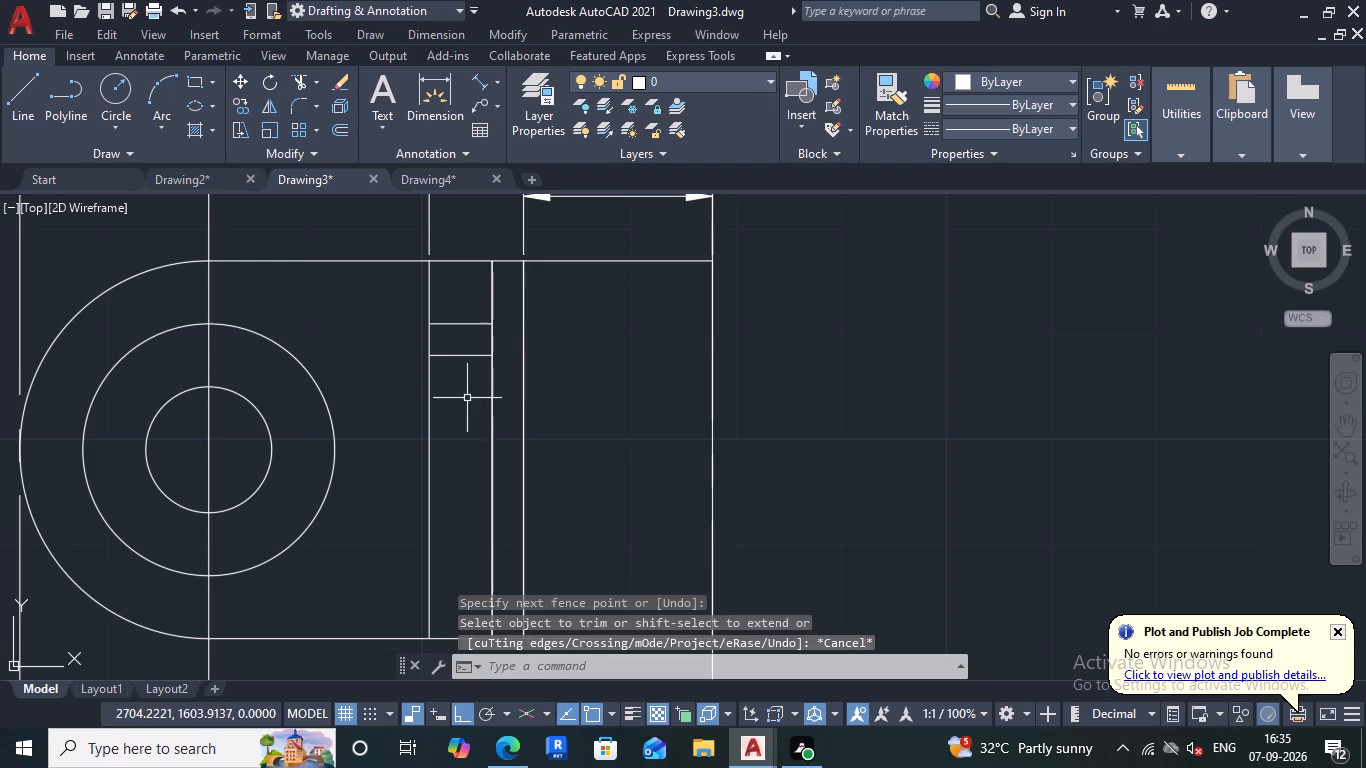
# Mirror the two short horizontal lug lines about the top view's horizontal centre axis, keeping the originals.
pyautogui.click(470, 398)
pyautogui.click(453, 314)
pyautogui.click(273, 107)
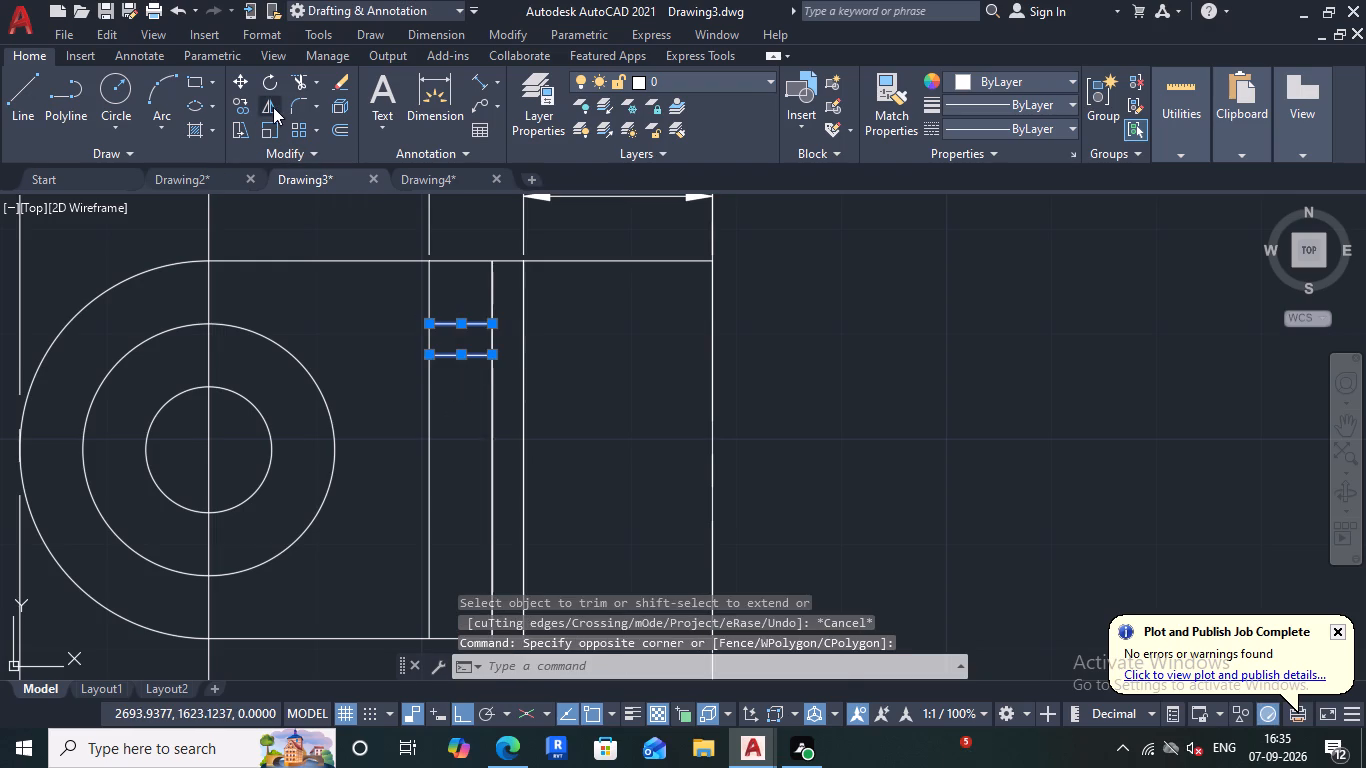
pyautogui.click(488, 453)
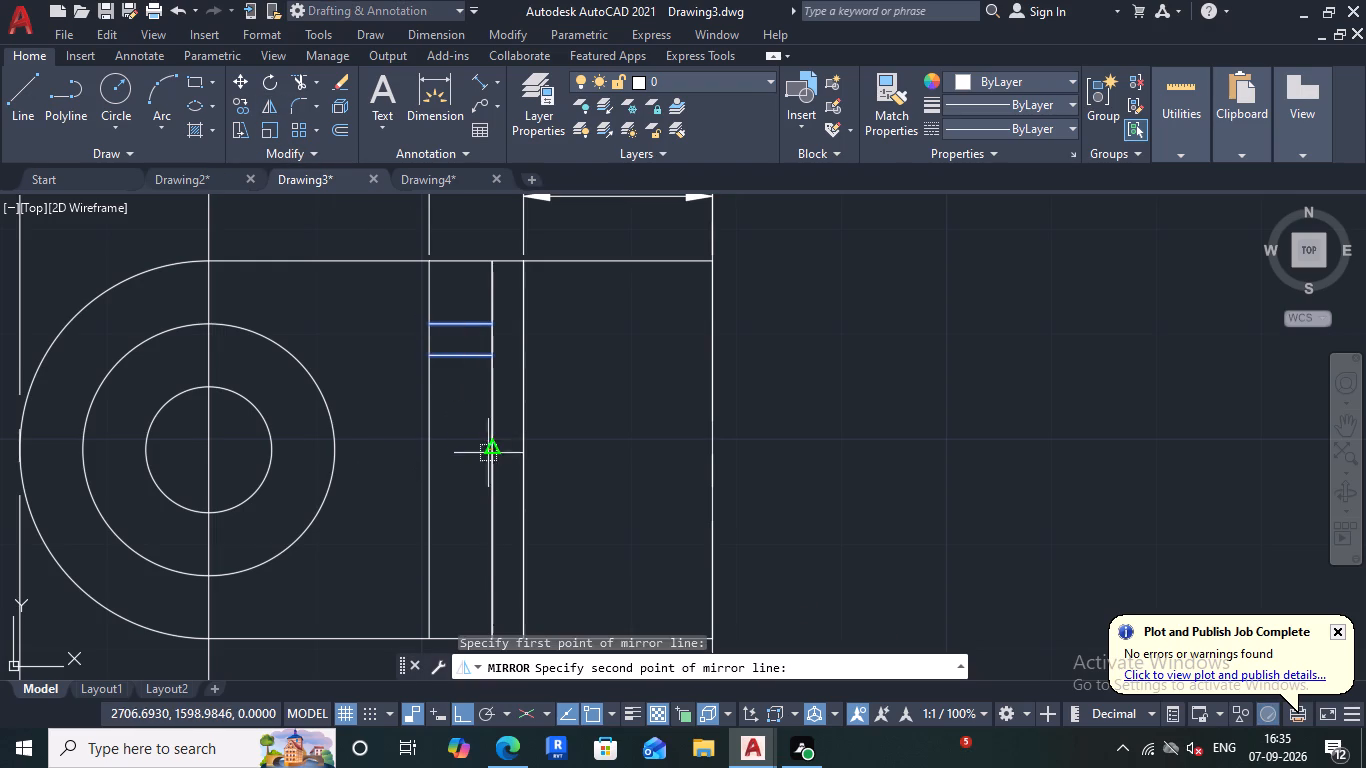
pyautogui.click(203, 452)
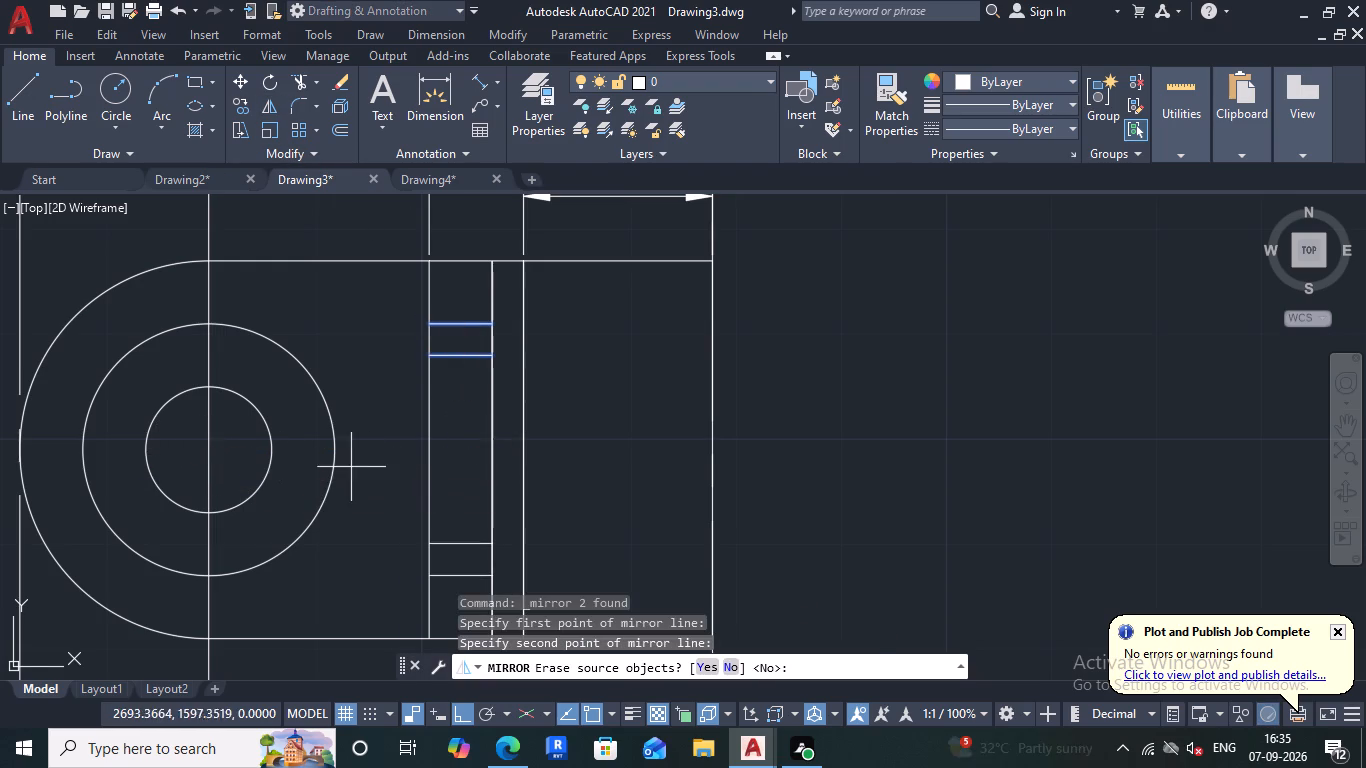
pyautogui.scroll(-2, 370, 460)
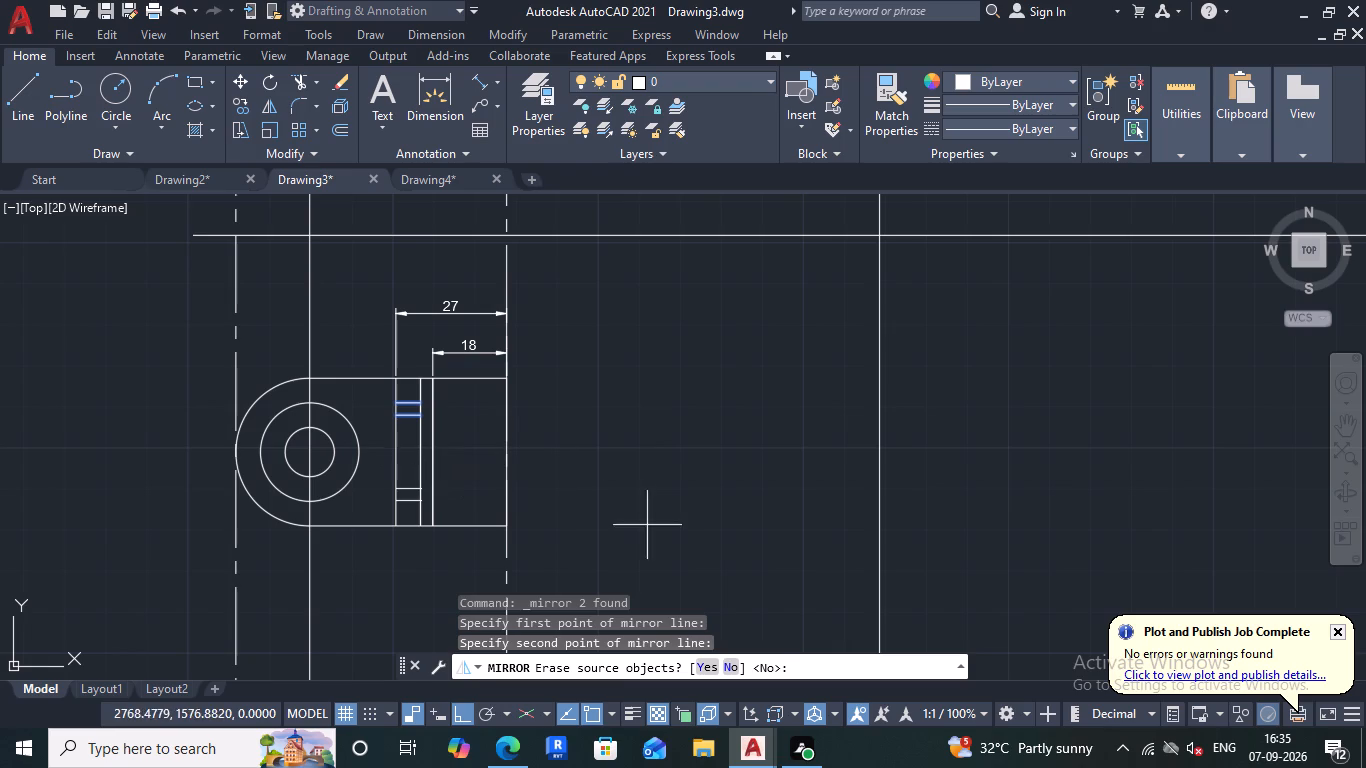
pyautogui.click(726, 671)
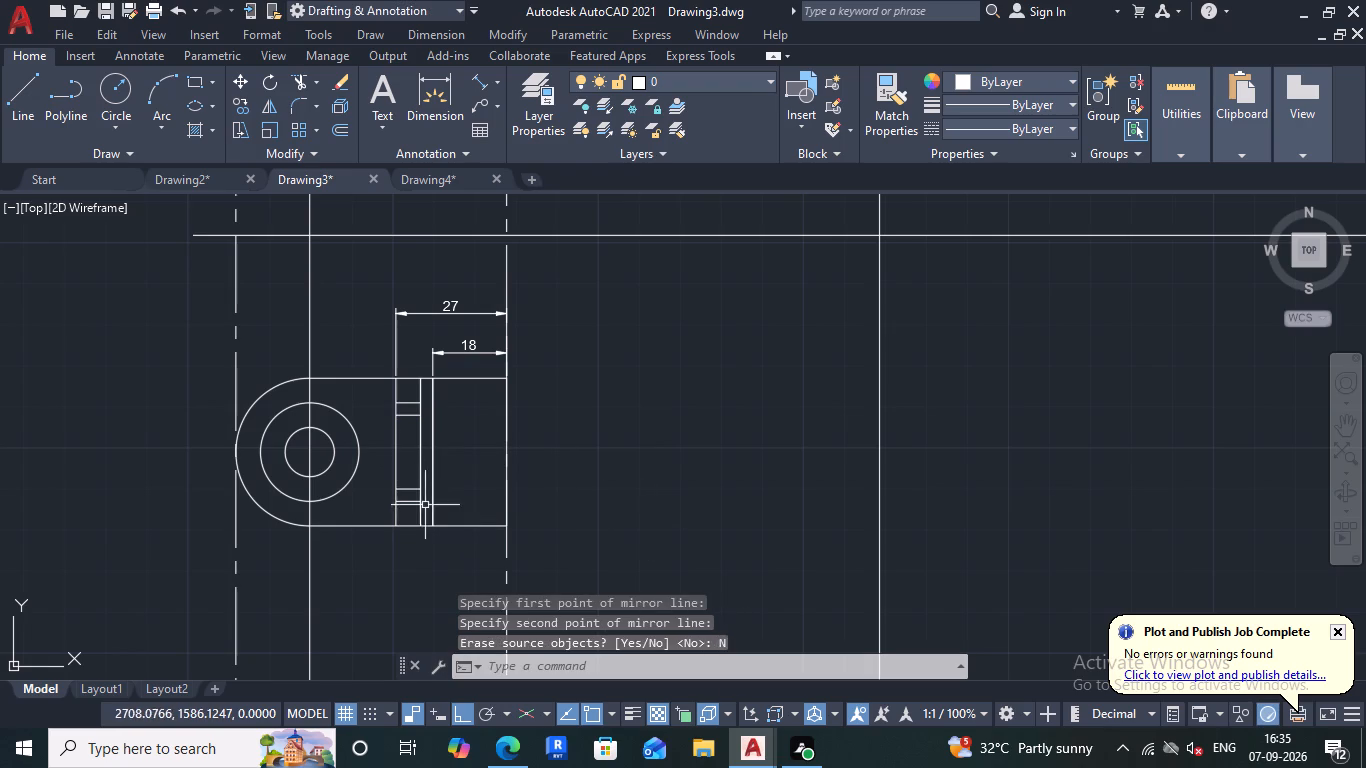
# Trim the step line nearest the circles between the inner lines of the two lugs.
pyautogui.scroll(2, 396, 501)
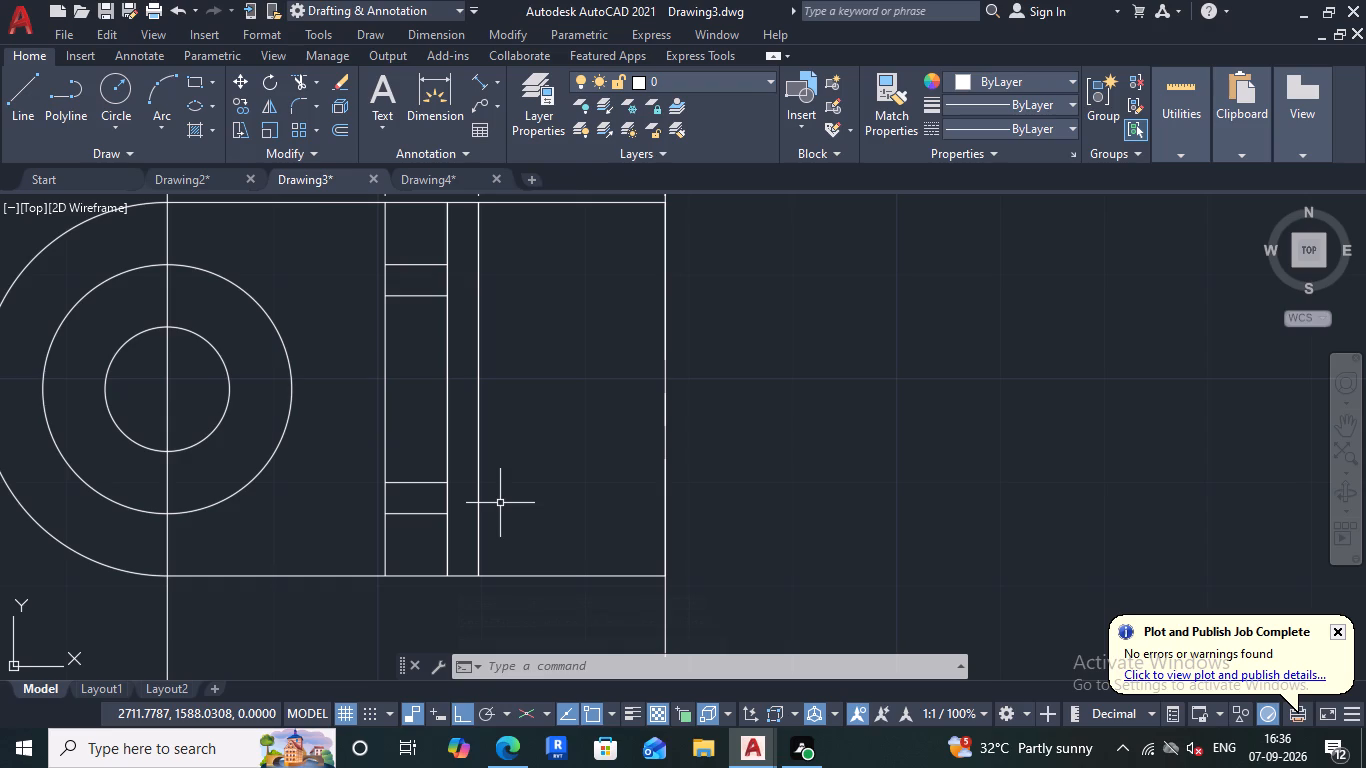
pyautogui.click(298, 78)
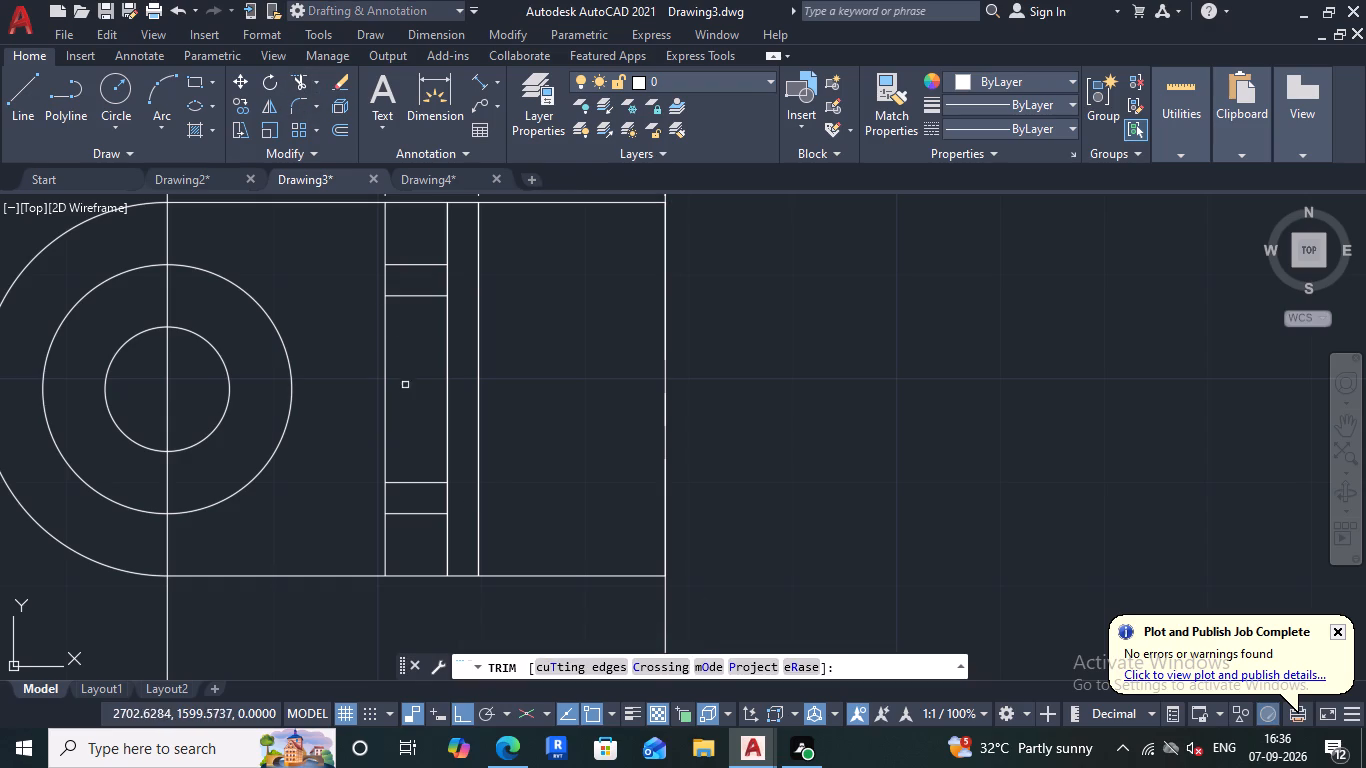
pyautogui.moveTo(408, 386); pyautogui.dragTo(348, 352)
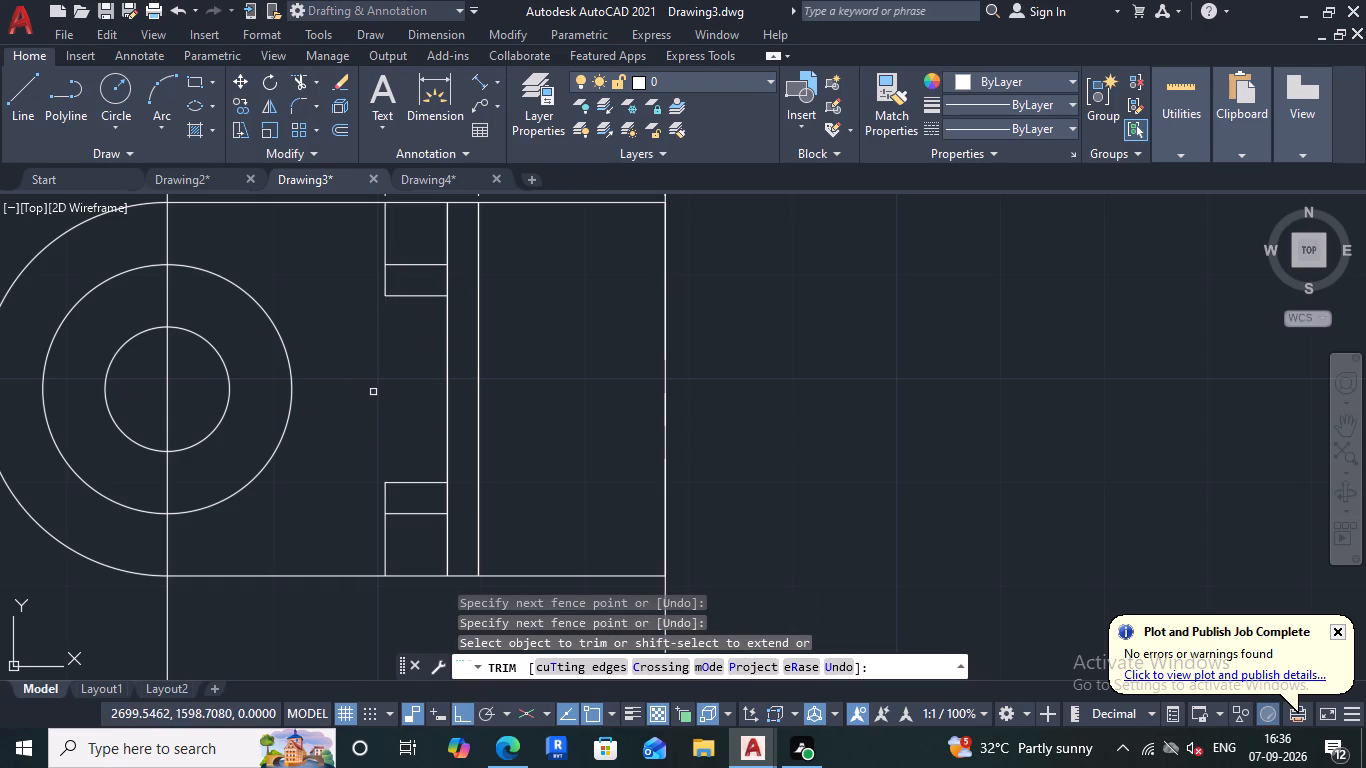
# Trim the top view's middle step line between each outer lug line and the view's outer edge, at both lugs.
pyautogui.scroll(-2, 373, 392)
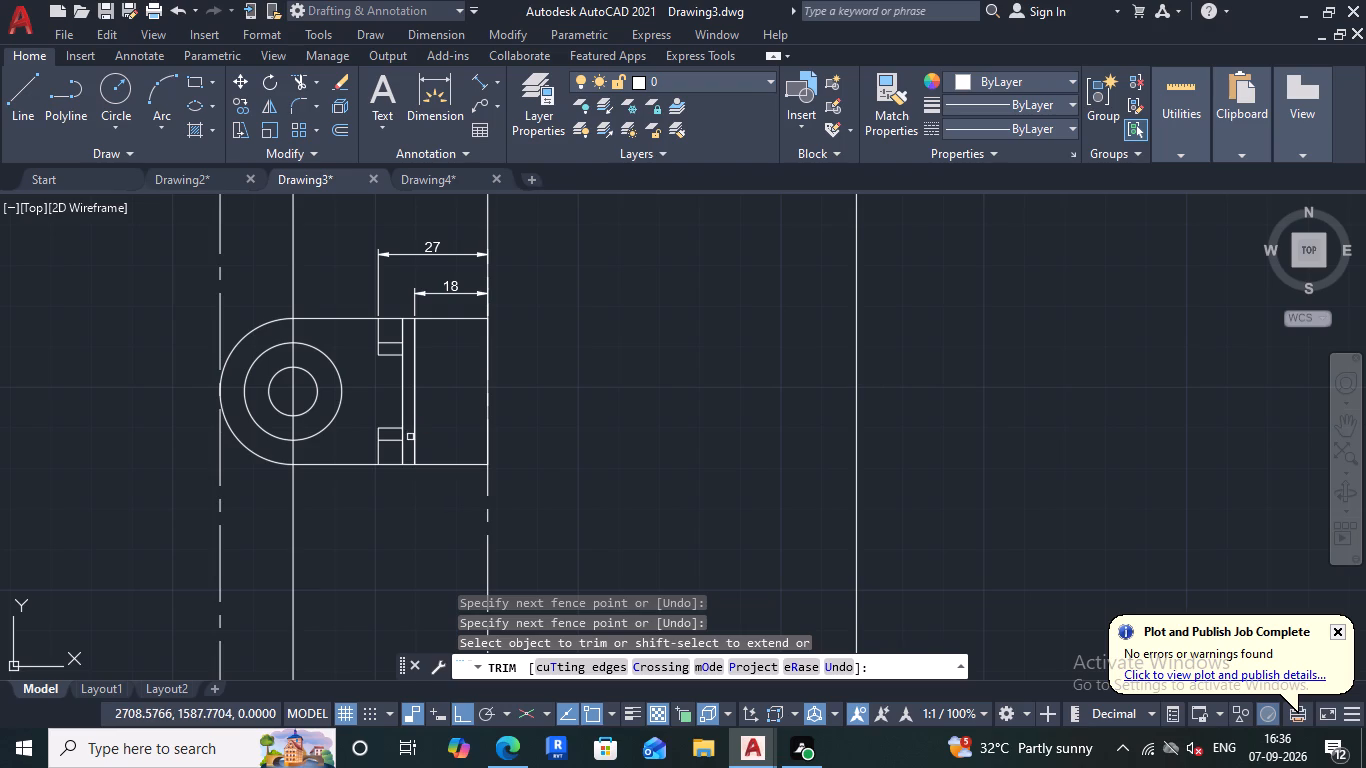
pyautogui.scroll(2, 402, 338)
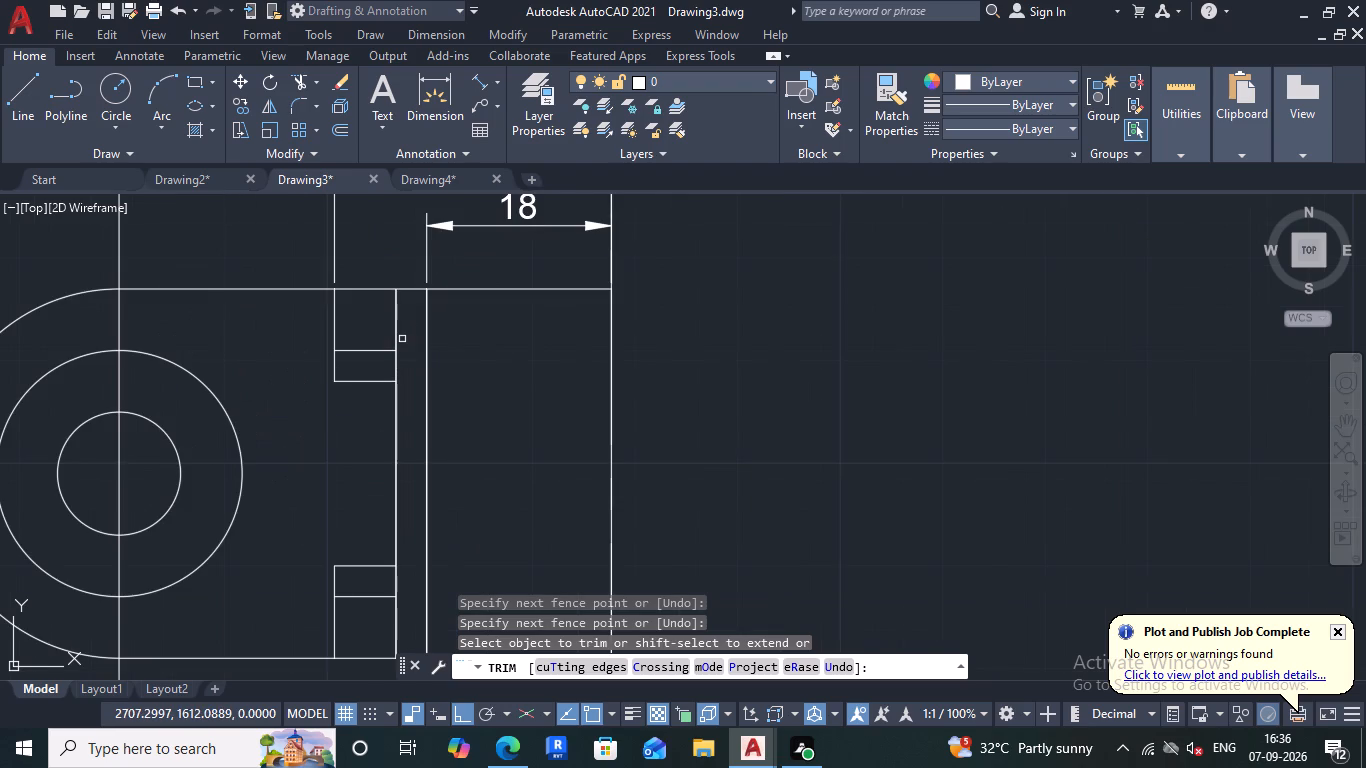
pyautogui.moveTo(406, 339); pyautogui.dragTo(398, 327)
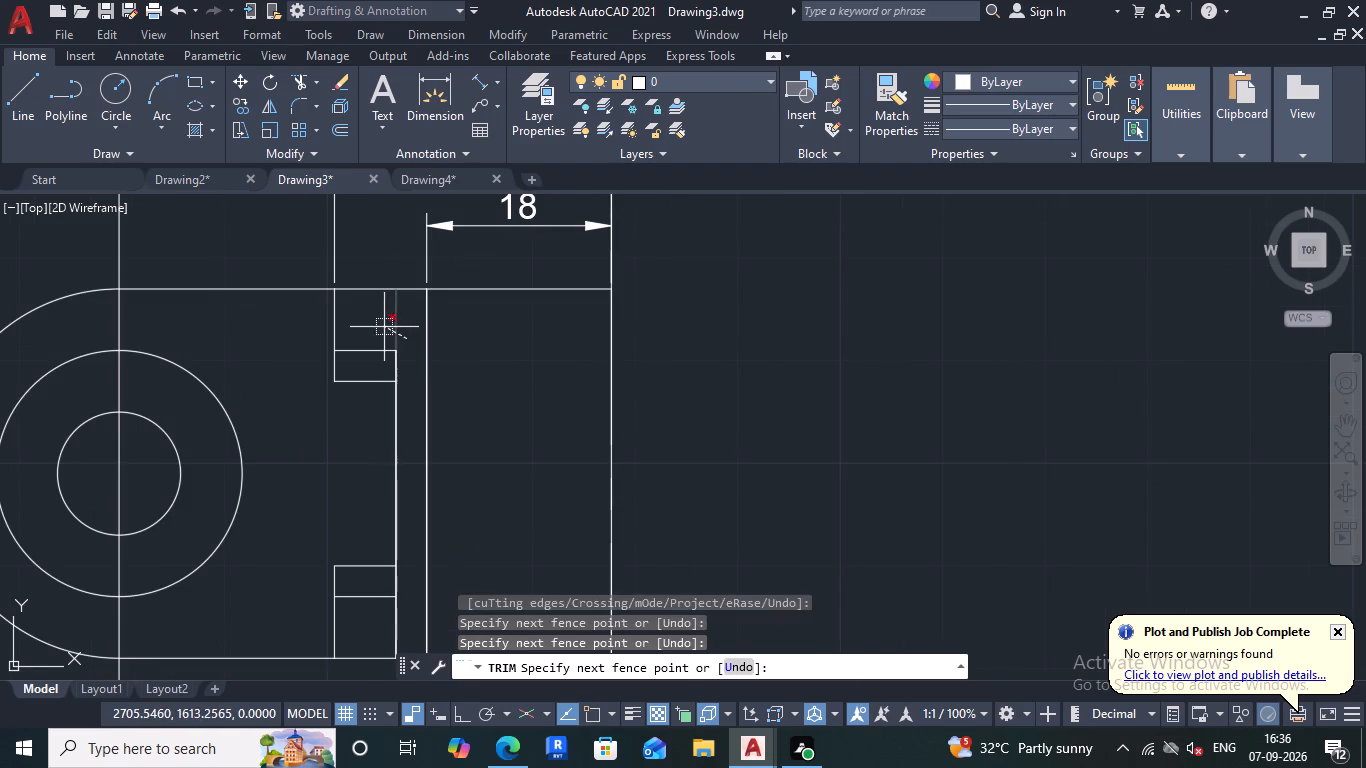
pyautogui.click(384, 327)
pyautogui.scroll(-4, 384, 327)
pyautogui.scroll(4, 390, 384)
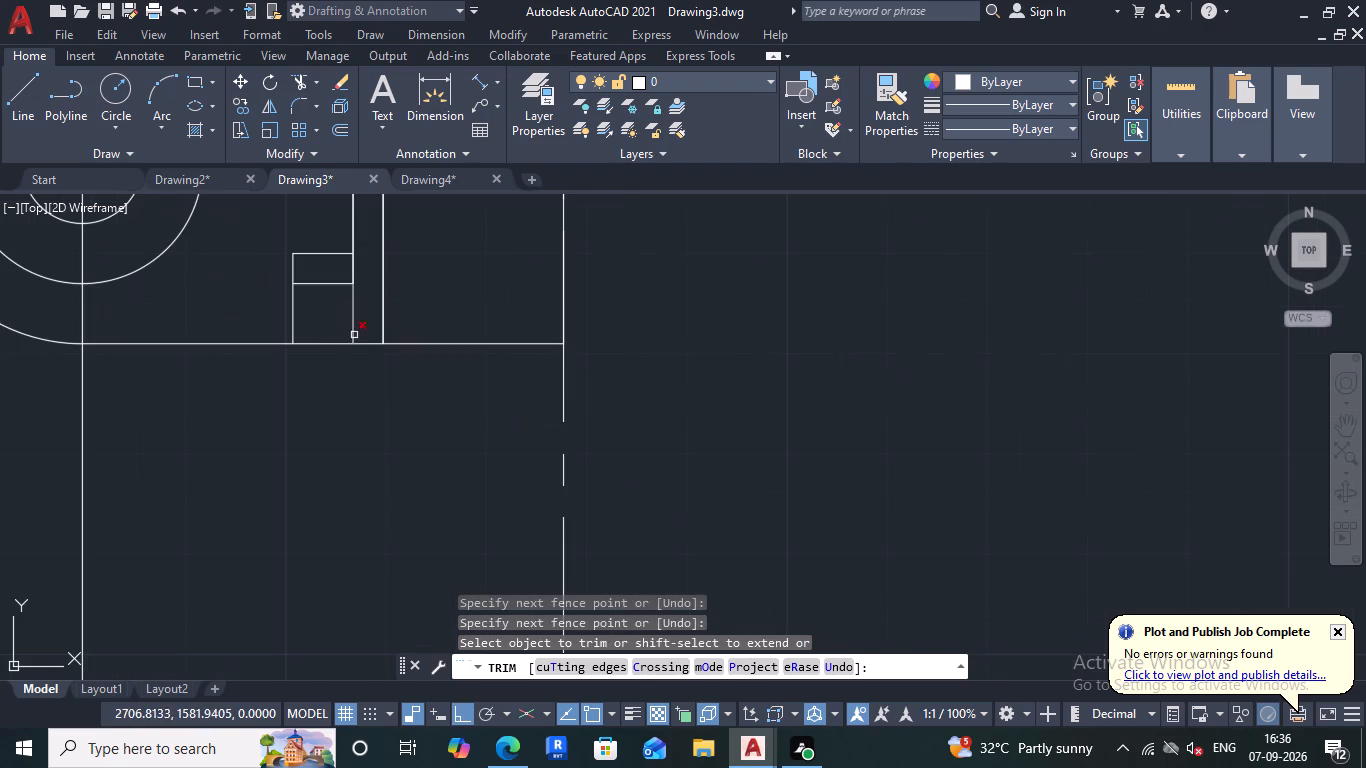
pyautogui.moveTo(355, 336); pyautogui.dragTo(333, 336)
pyautogui.moveTo(360, 325); pyautogui.dragTo(328, 328)
# Trim the middle step line's short segments between the inner and outer horizontal lines of both lugs.
pyautogui.scroll(-2, 330, 325)
pyautogui.scroll(1, 330, 325)
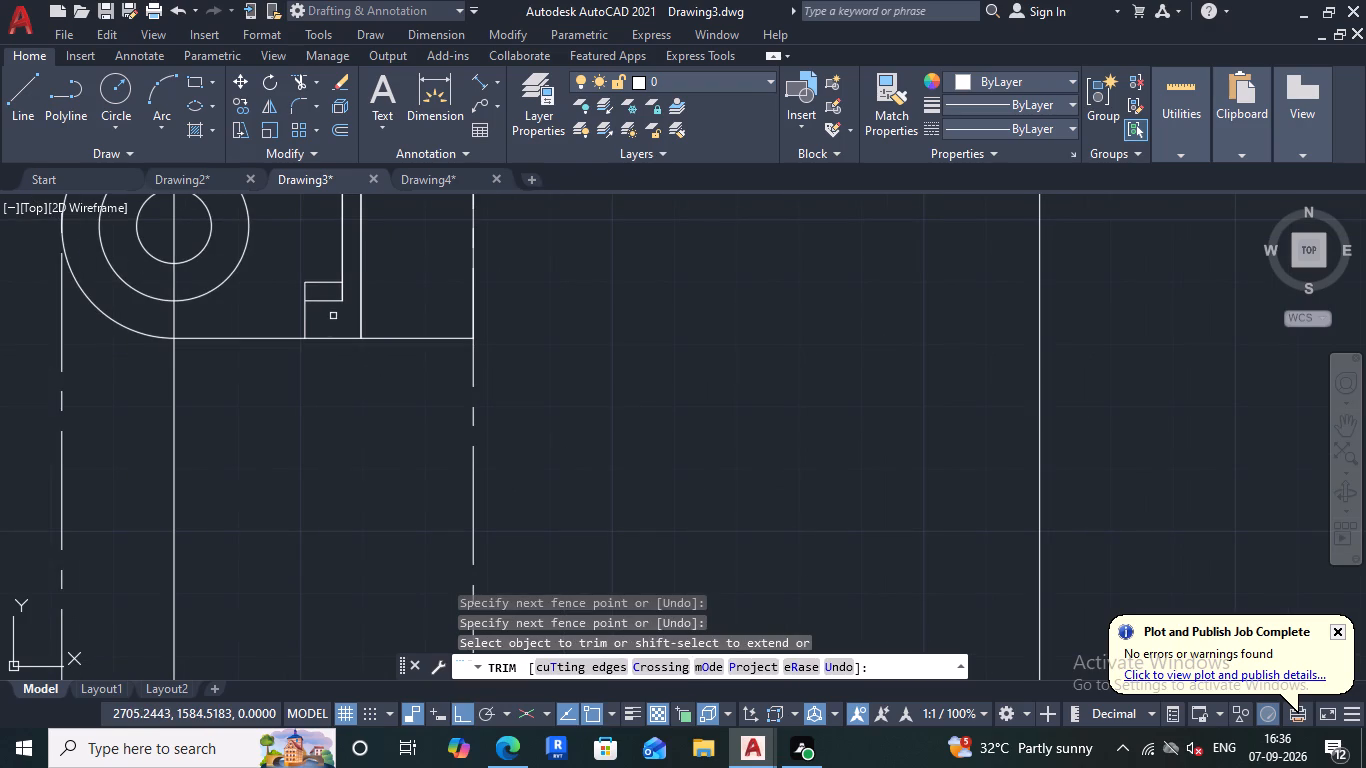
pyautogui.scroll(-1, 342, 324)
pyautogui.scroll(3, 343, 305)
pyautogui.click(336, 305)
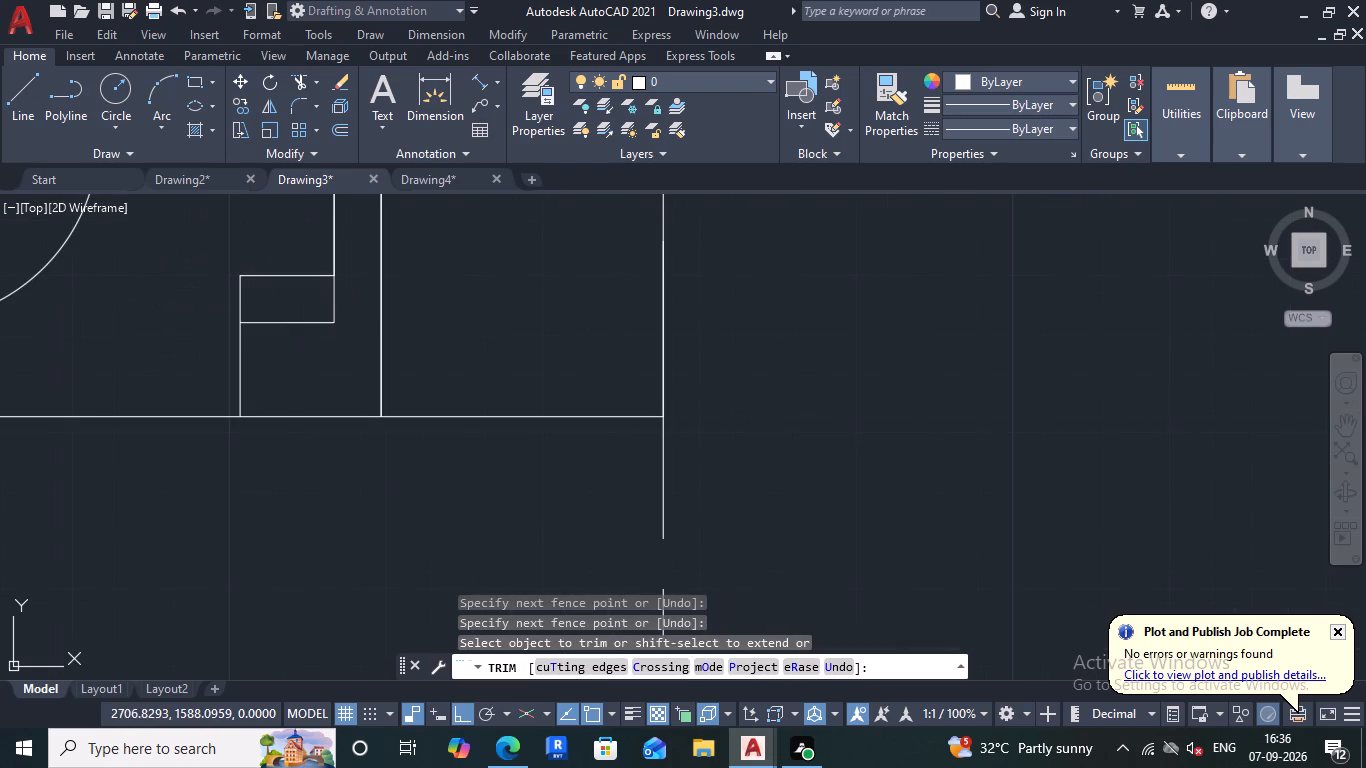
pyautogui.click(331, 305)
pyautogui.scroll(-3, 332, 316)
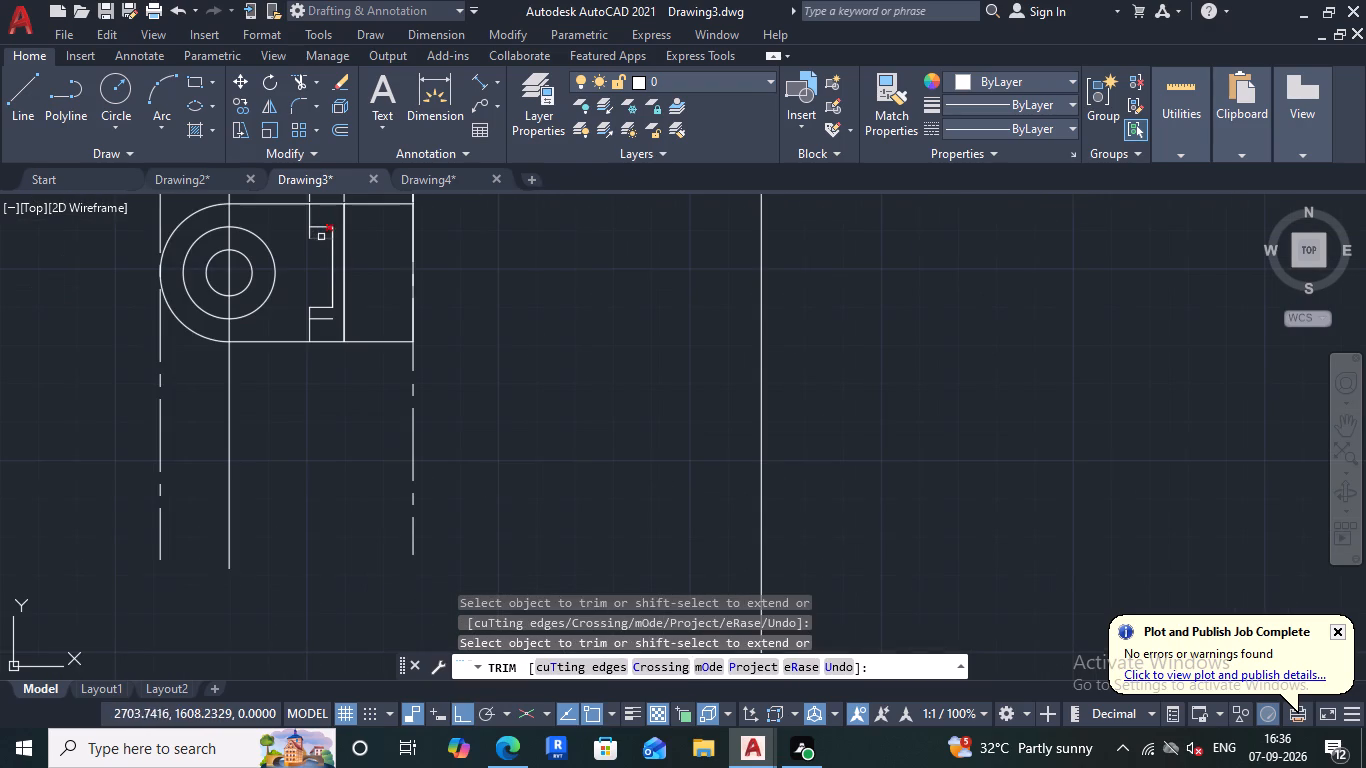
pyautogui.scroll(3, 330, 234)
pyautogui.click(324, 233)
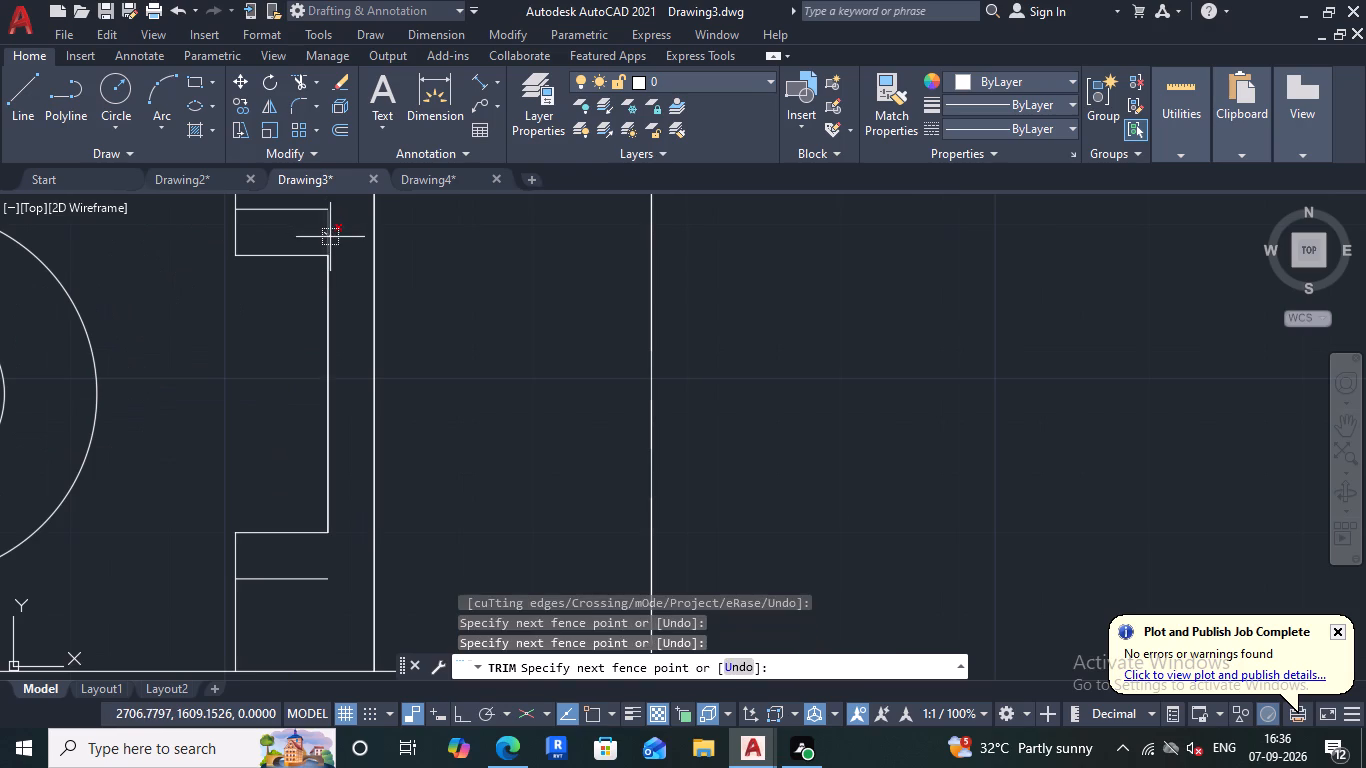
pyautogui.click(330, 237)
pyautogui.scroll(-2, 334, 242)
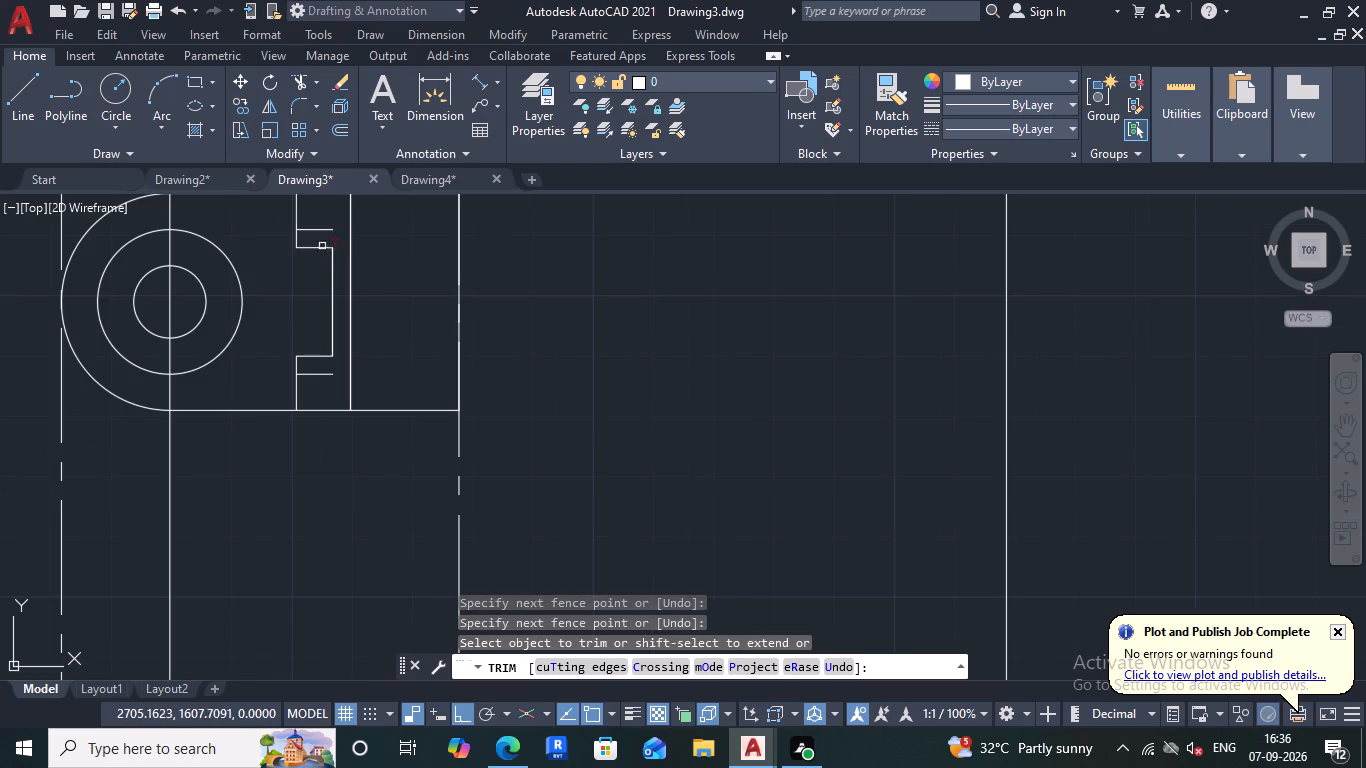
# Extend the outer horizontal lines of both lugs to the step line farthest from the circles.
pyautogui.keyDown('shift'); pyautogui.click(321, 230); pyautogui.keyUp('shift')
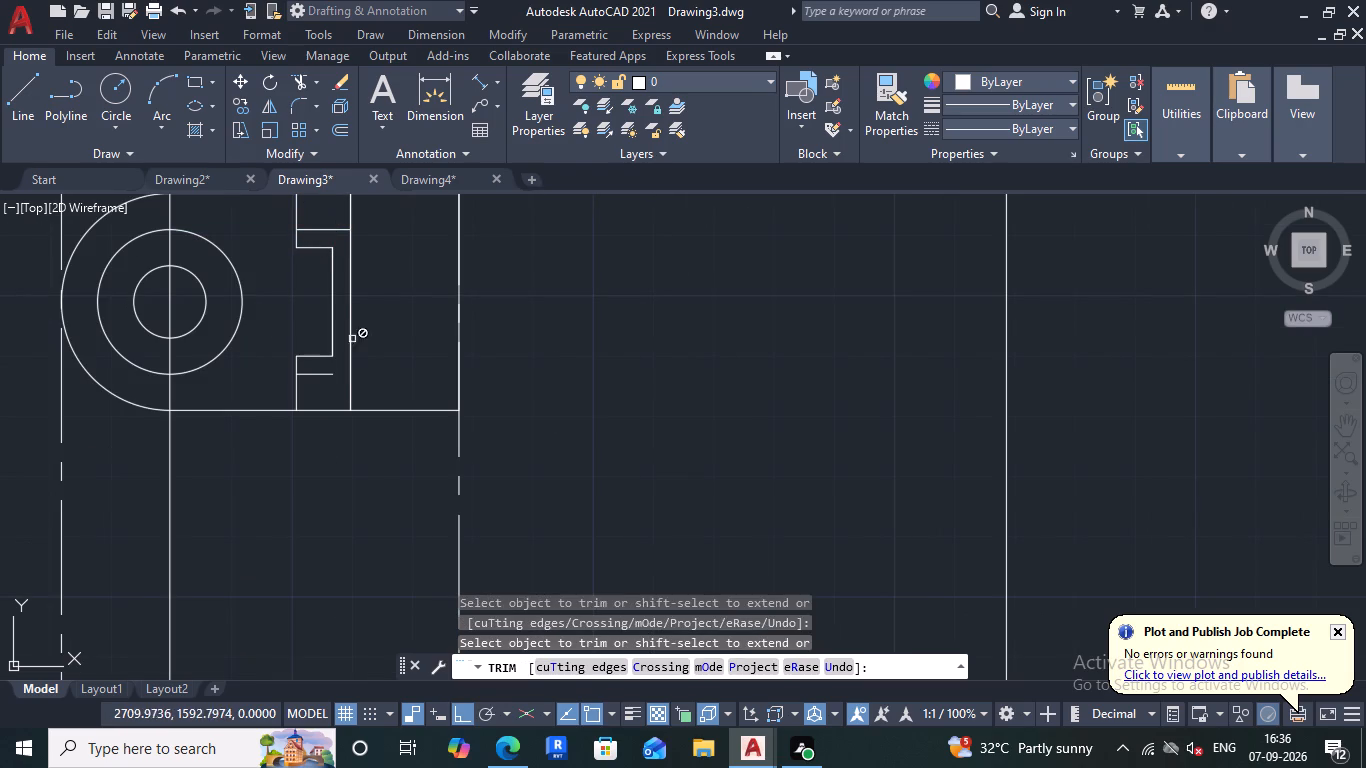
pyautogui.keyDown('shift'); pyautogui.click(324, 376); pyautogui.keyUp('shift')
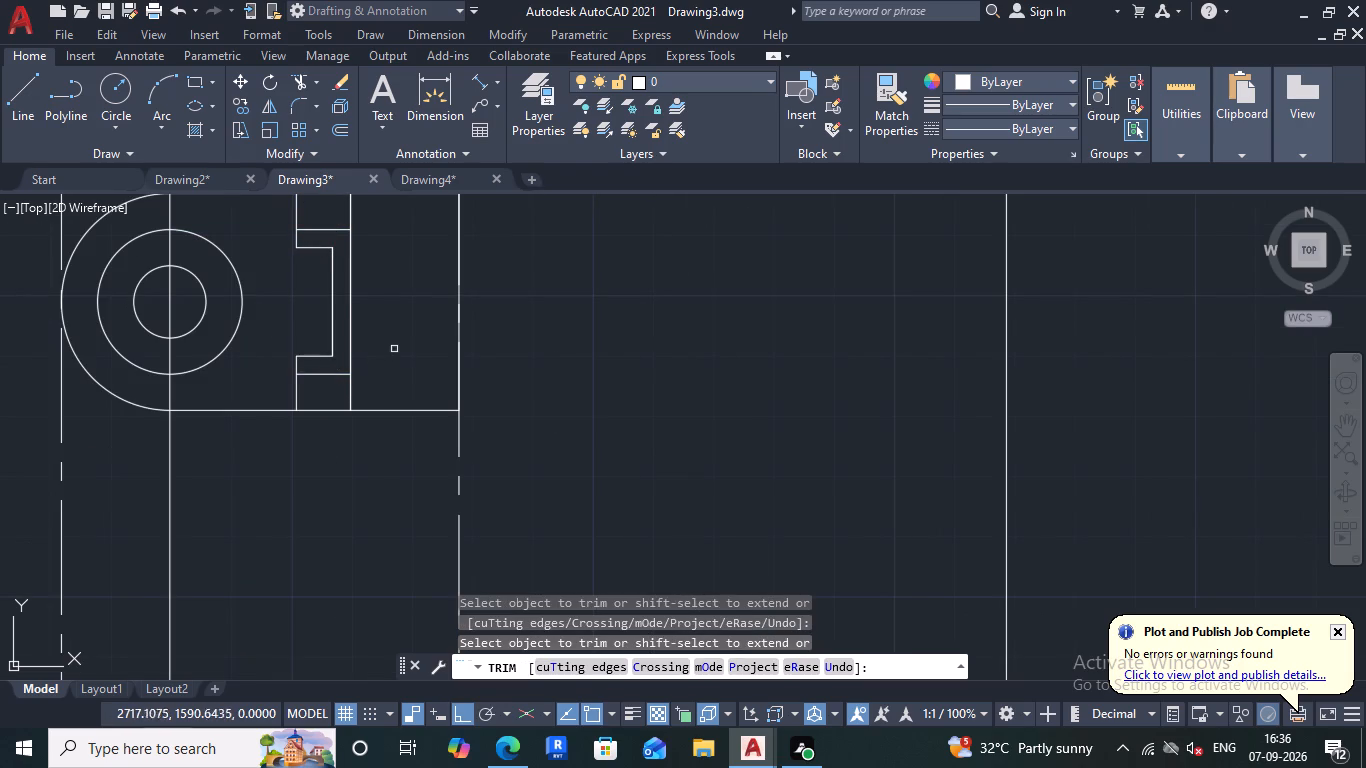
# Match the vertical line through the circles' centre to the properties of the dash-dot projection line at the bracket's straight end.
pyautogui.scroll(-2, 392, 349)
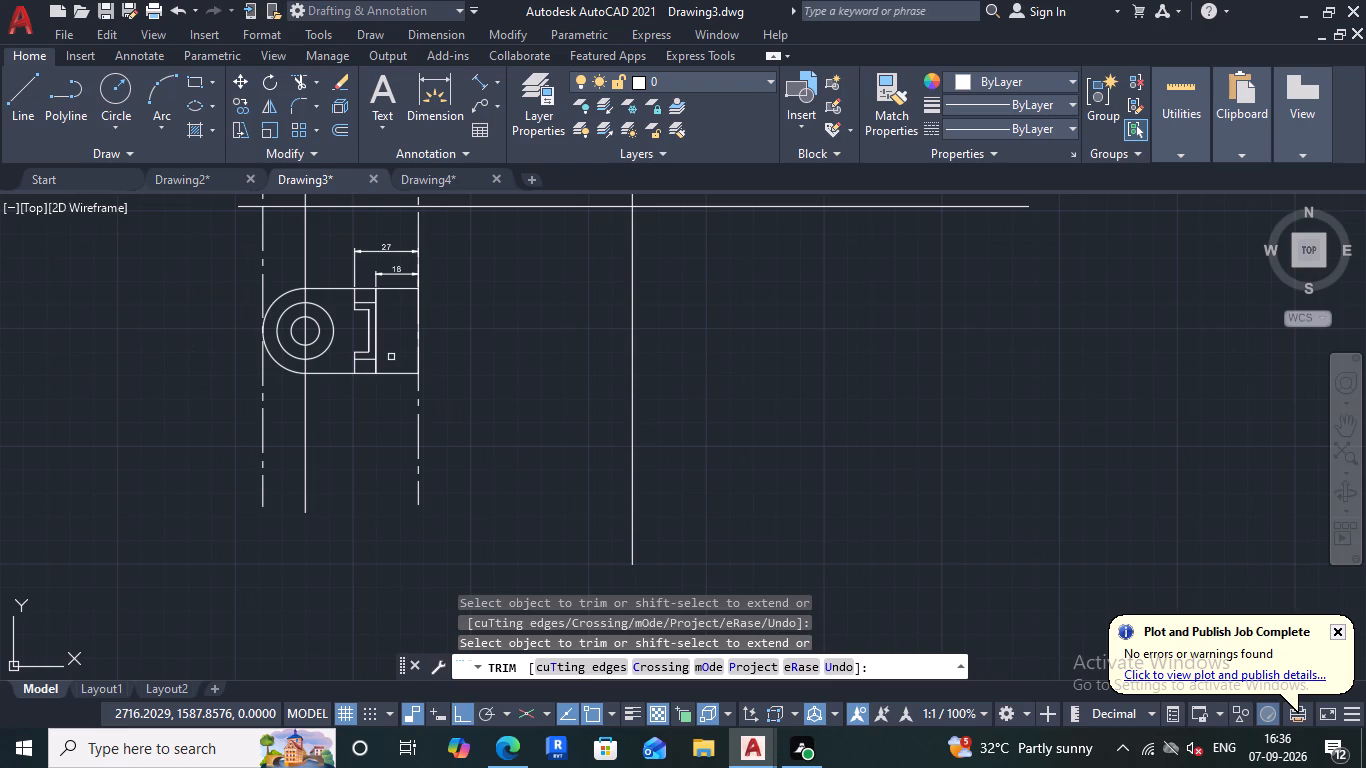
pyautogui.scroll(-2, 396, 357)
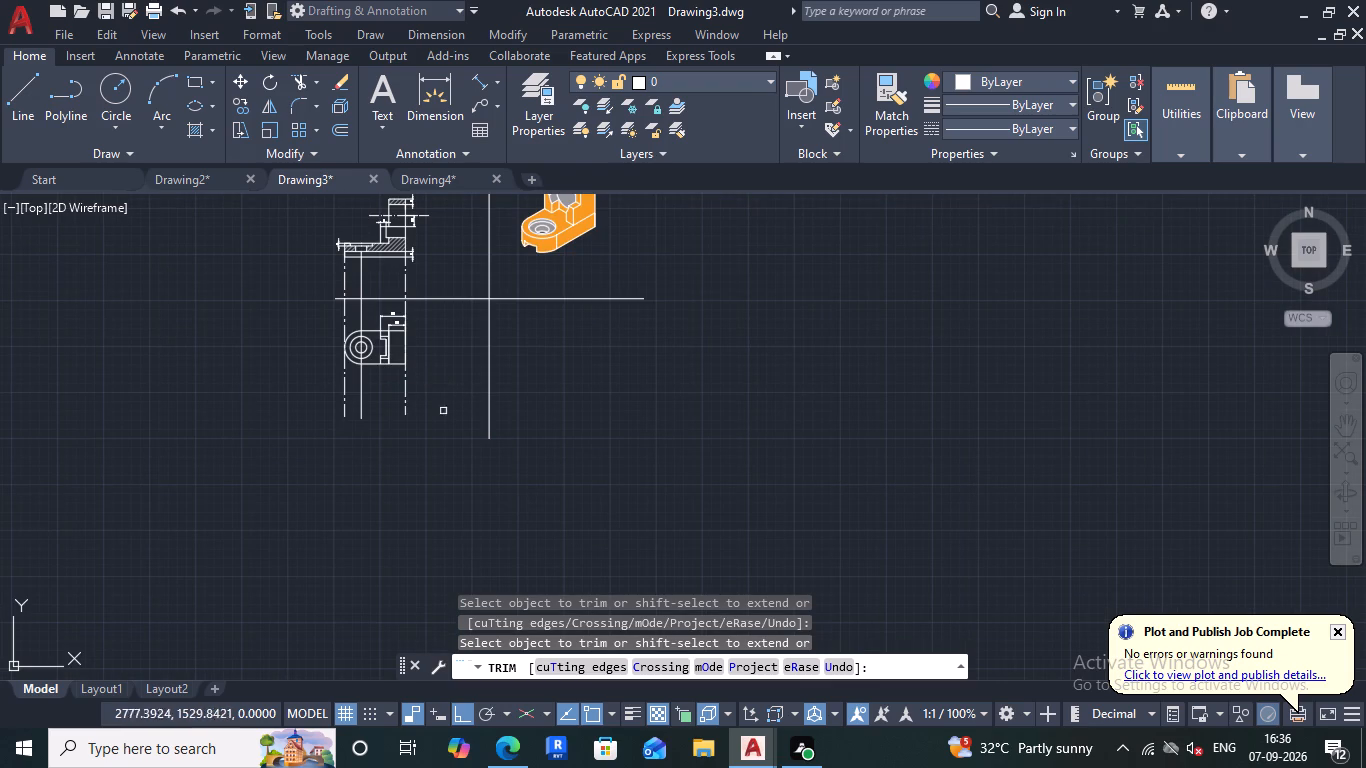
pyautogui.click(895, 105)
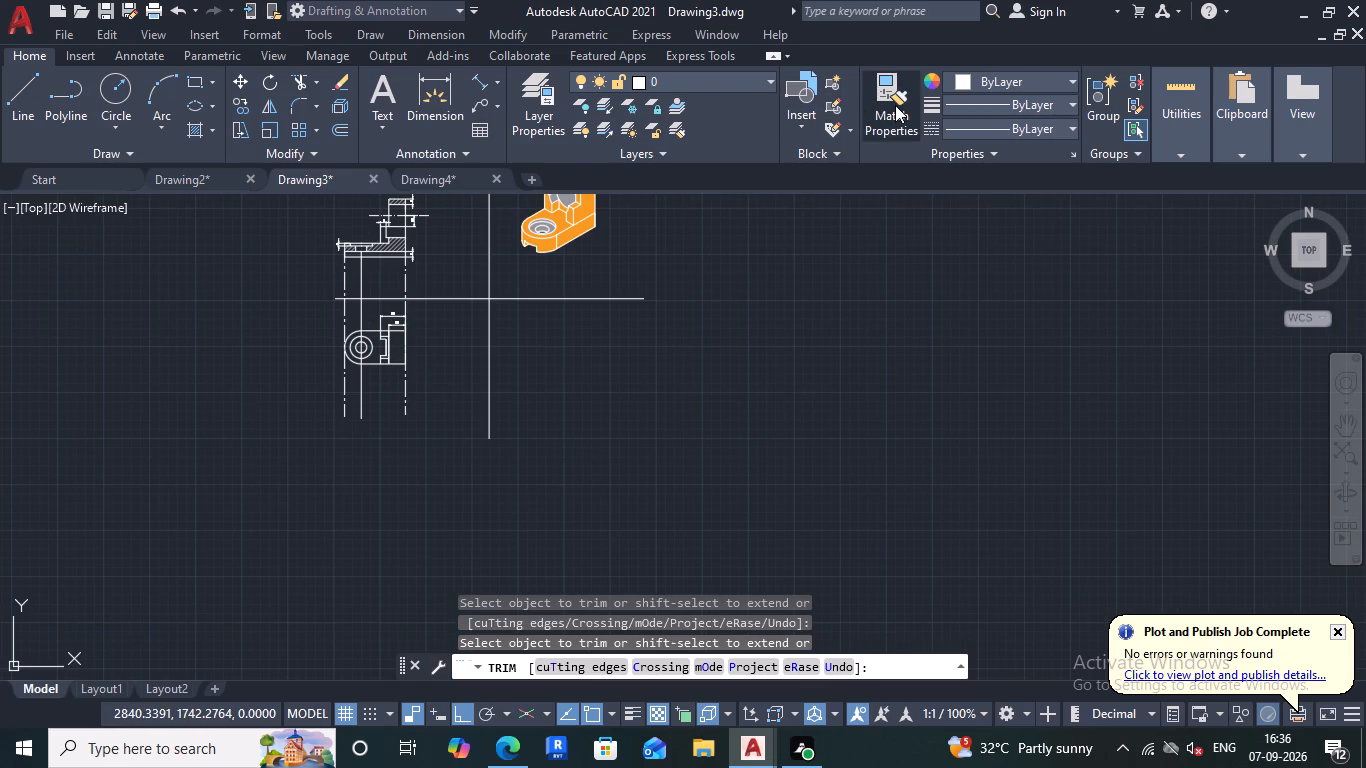
pyautogui.click(406, 283)
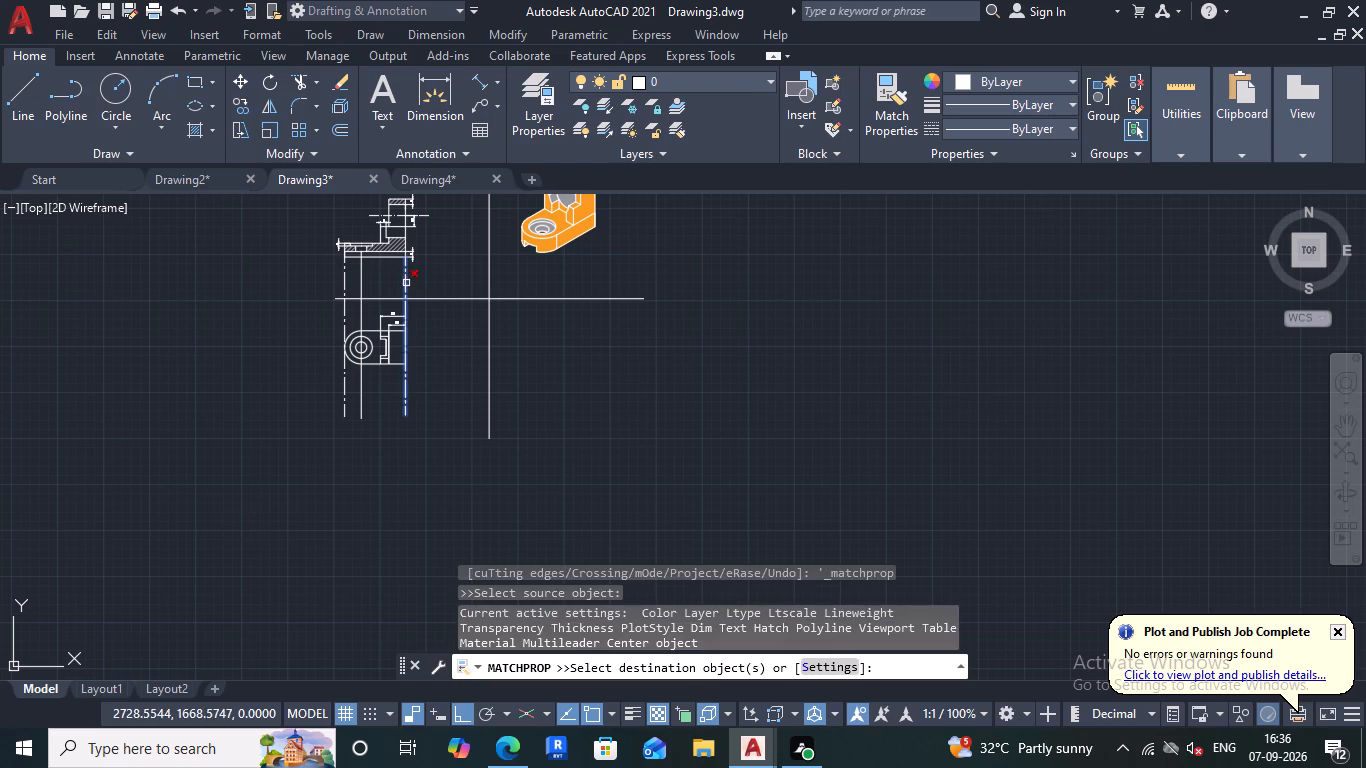
pyautogui.click(362, 318)
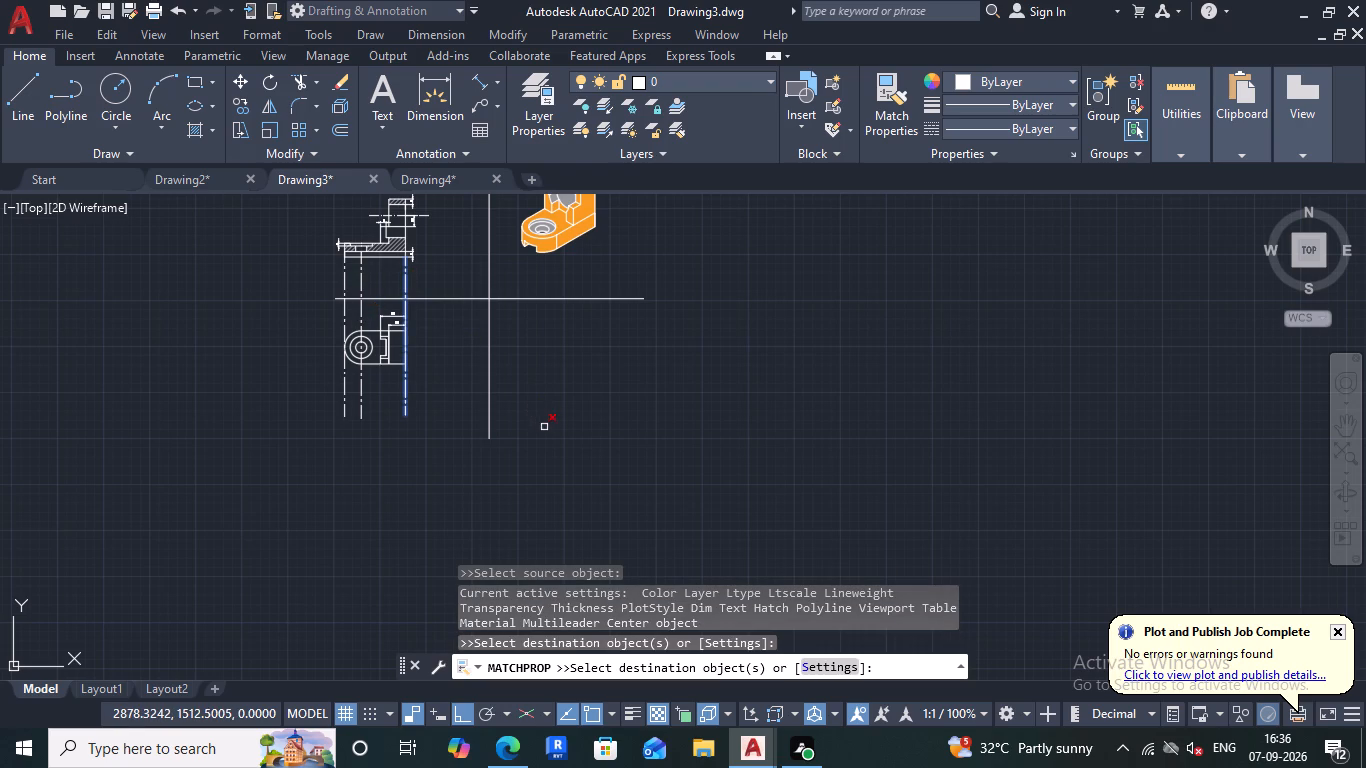
pyautogui.press('Escape')
pyautogui.scroll(1, 523, 421)
pyautogui.scroll(-1, 509, 431)
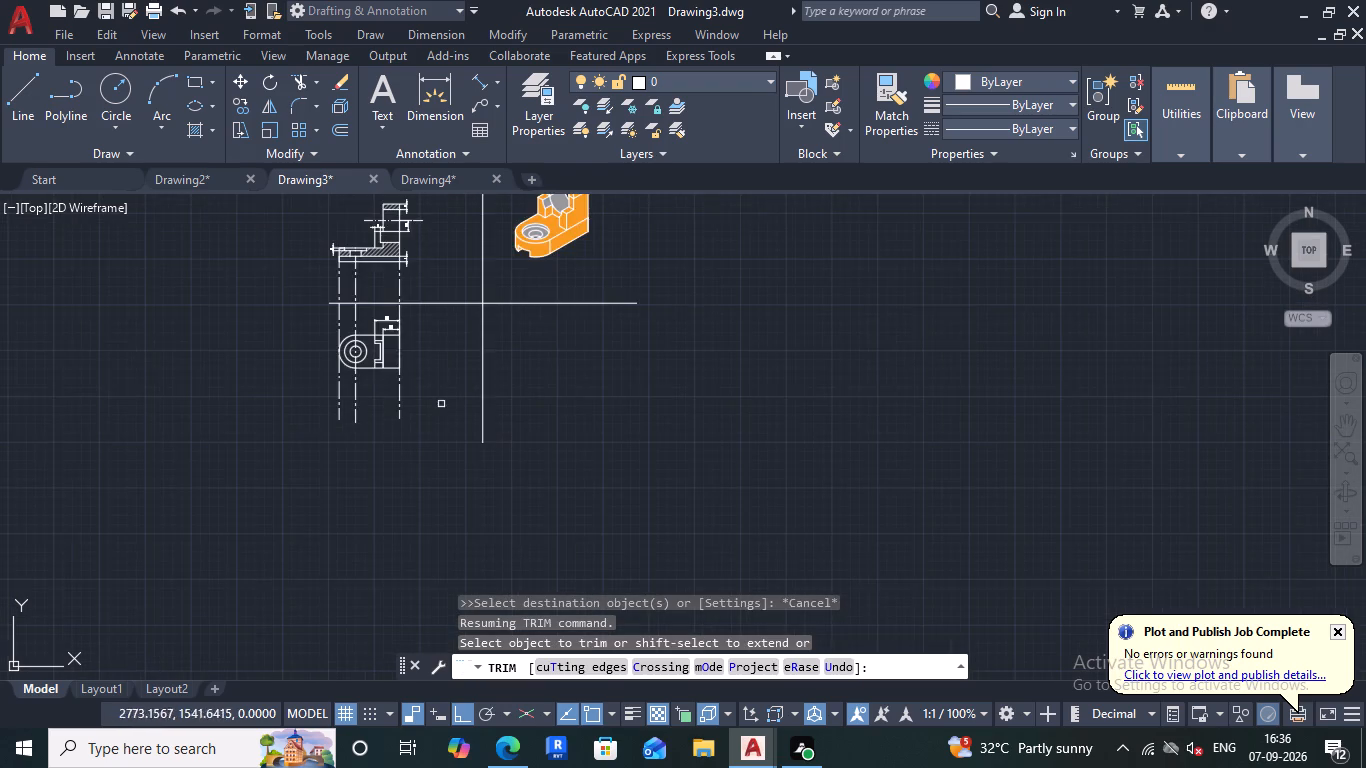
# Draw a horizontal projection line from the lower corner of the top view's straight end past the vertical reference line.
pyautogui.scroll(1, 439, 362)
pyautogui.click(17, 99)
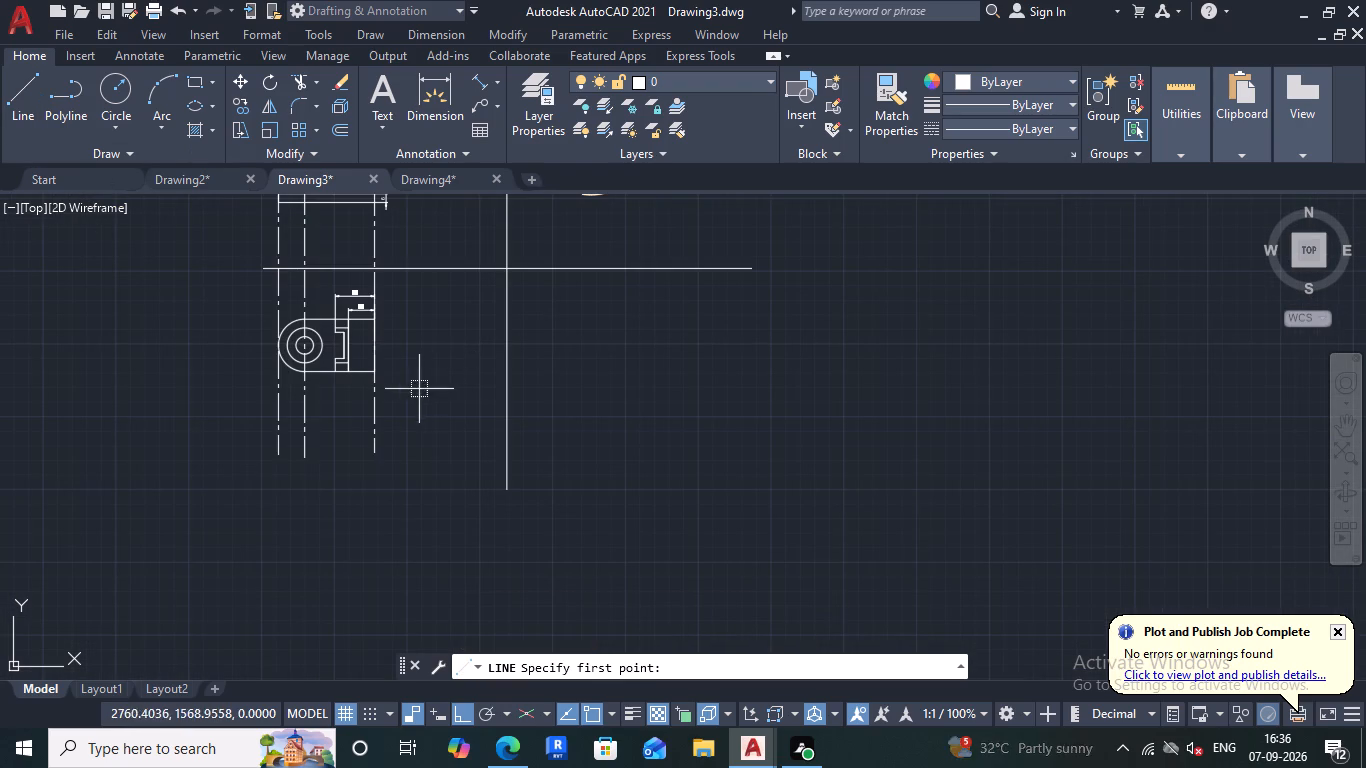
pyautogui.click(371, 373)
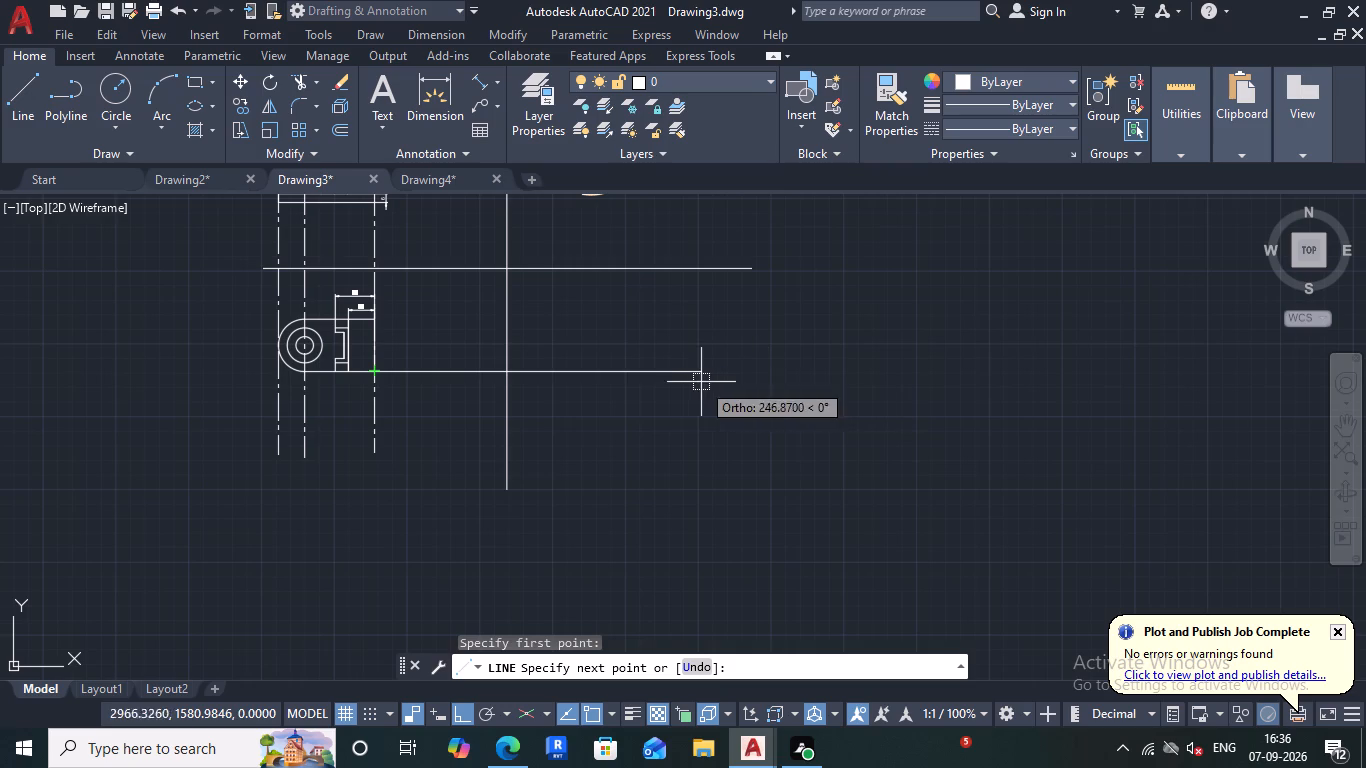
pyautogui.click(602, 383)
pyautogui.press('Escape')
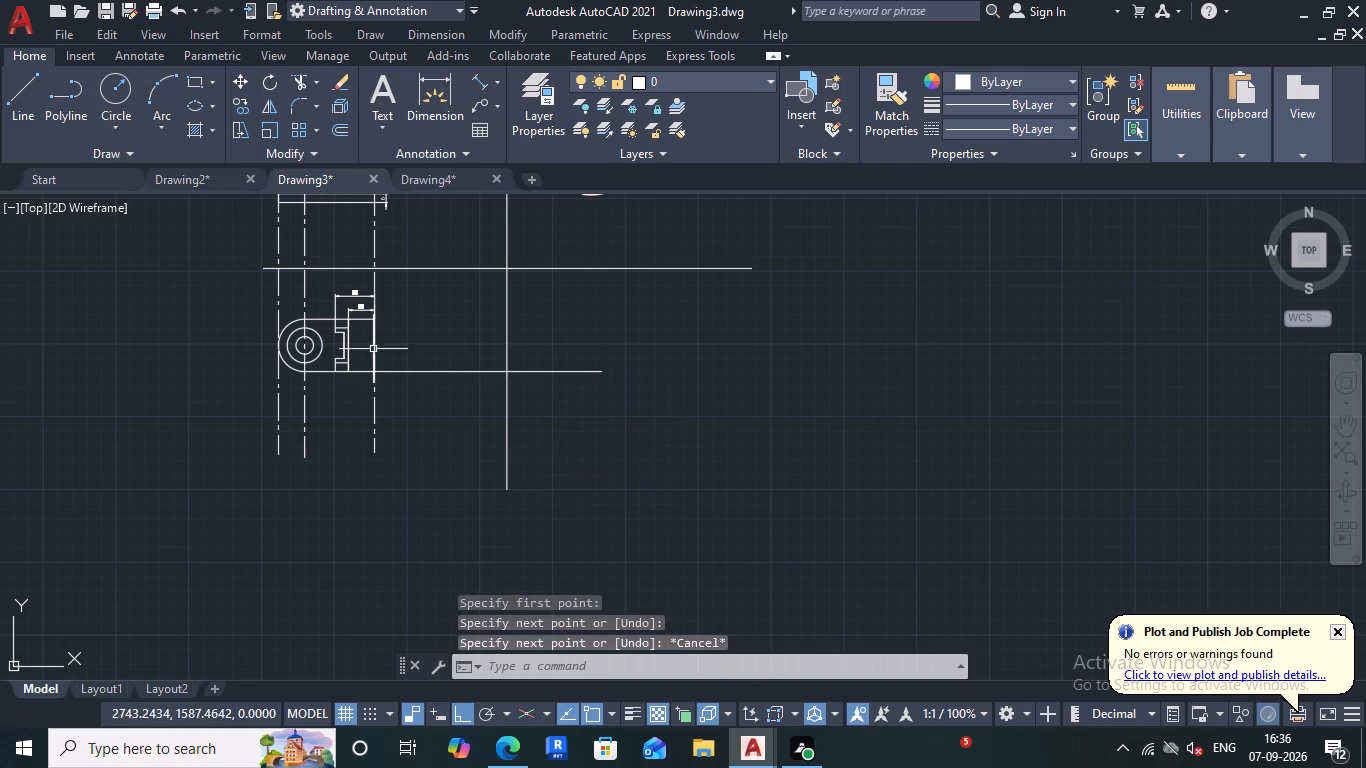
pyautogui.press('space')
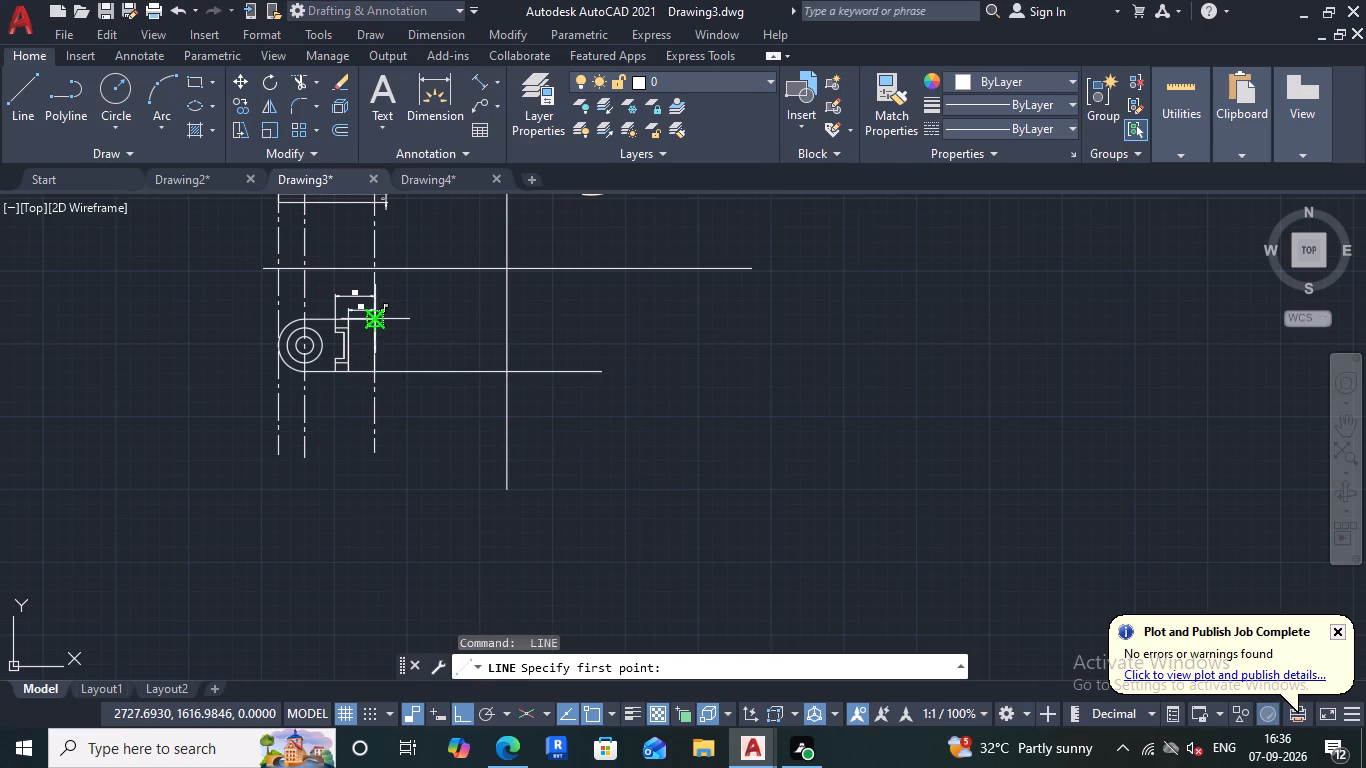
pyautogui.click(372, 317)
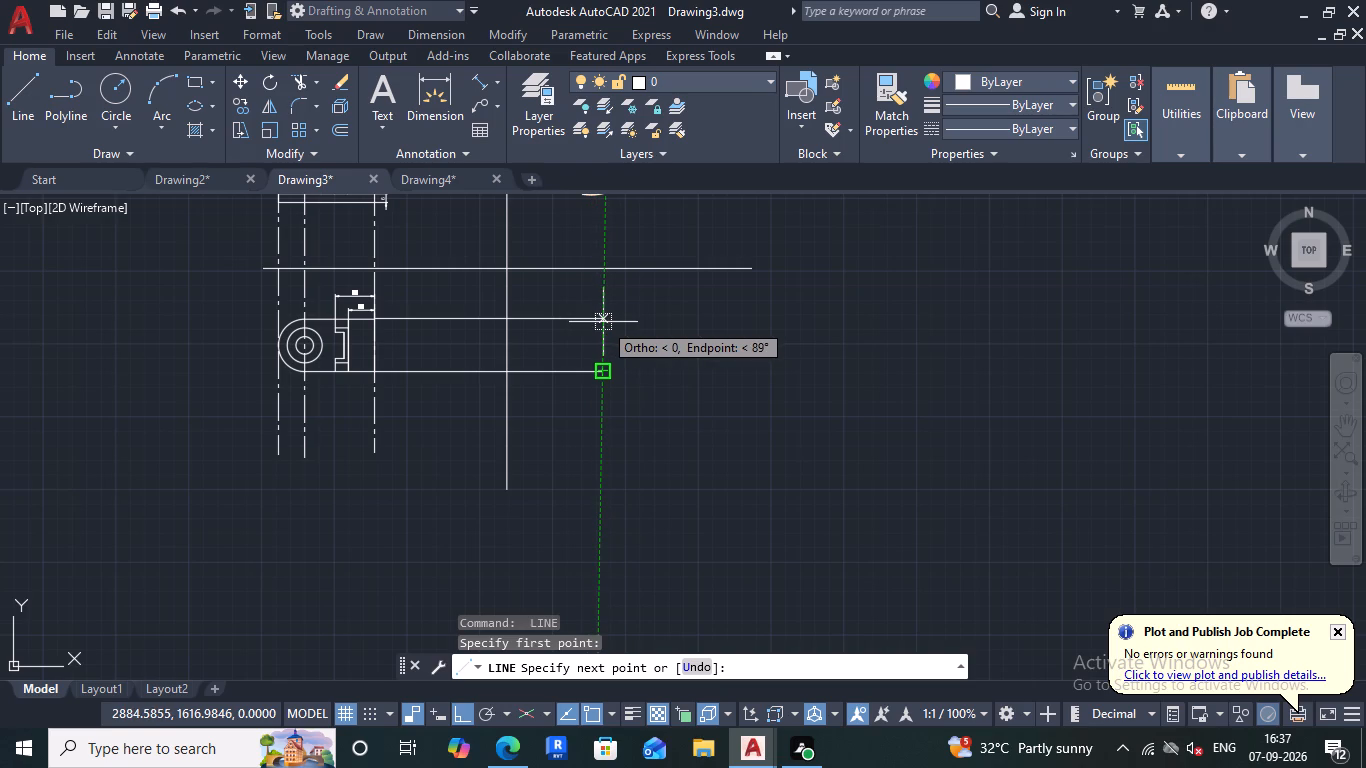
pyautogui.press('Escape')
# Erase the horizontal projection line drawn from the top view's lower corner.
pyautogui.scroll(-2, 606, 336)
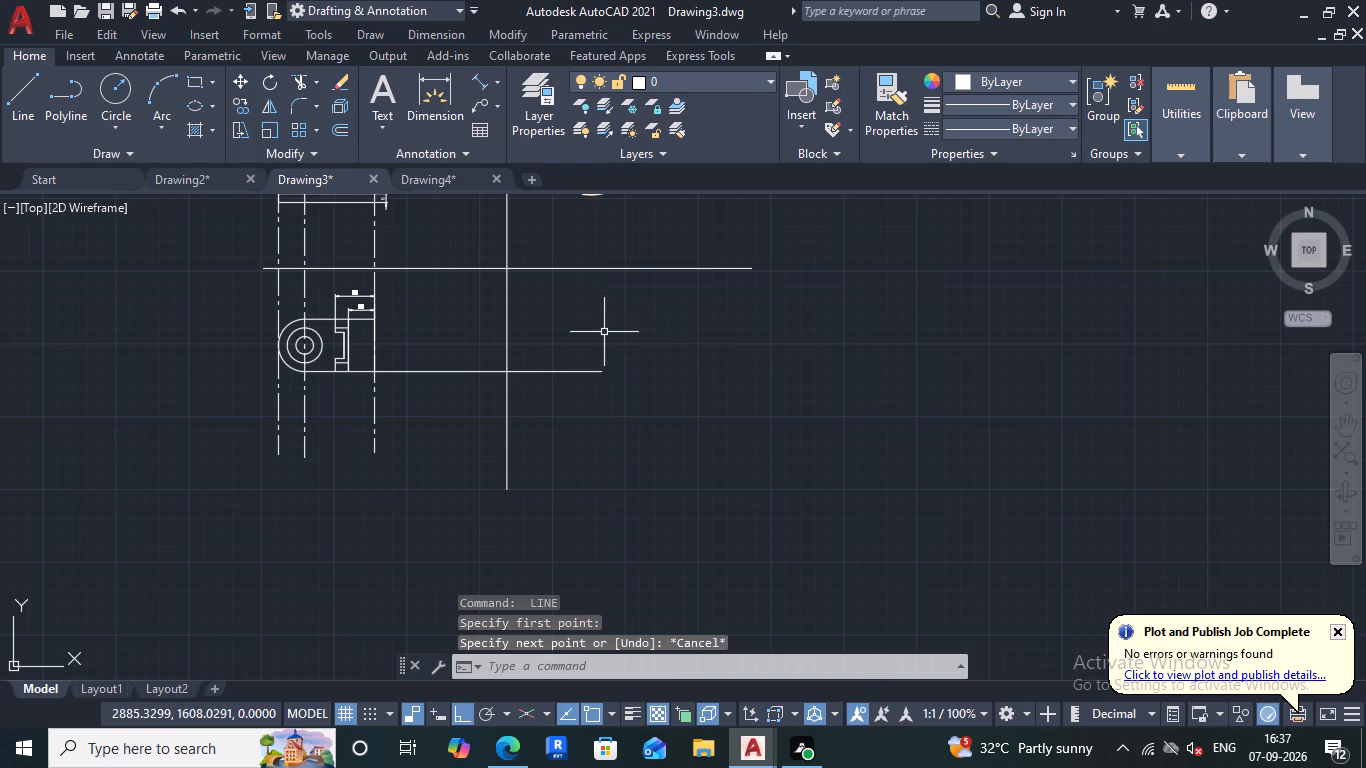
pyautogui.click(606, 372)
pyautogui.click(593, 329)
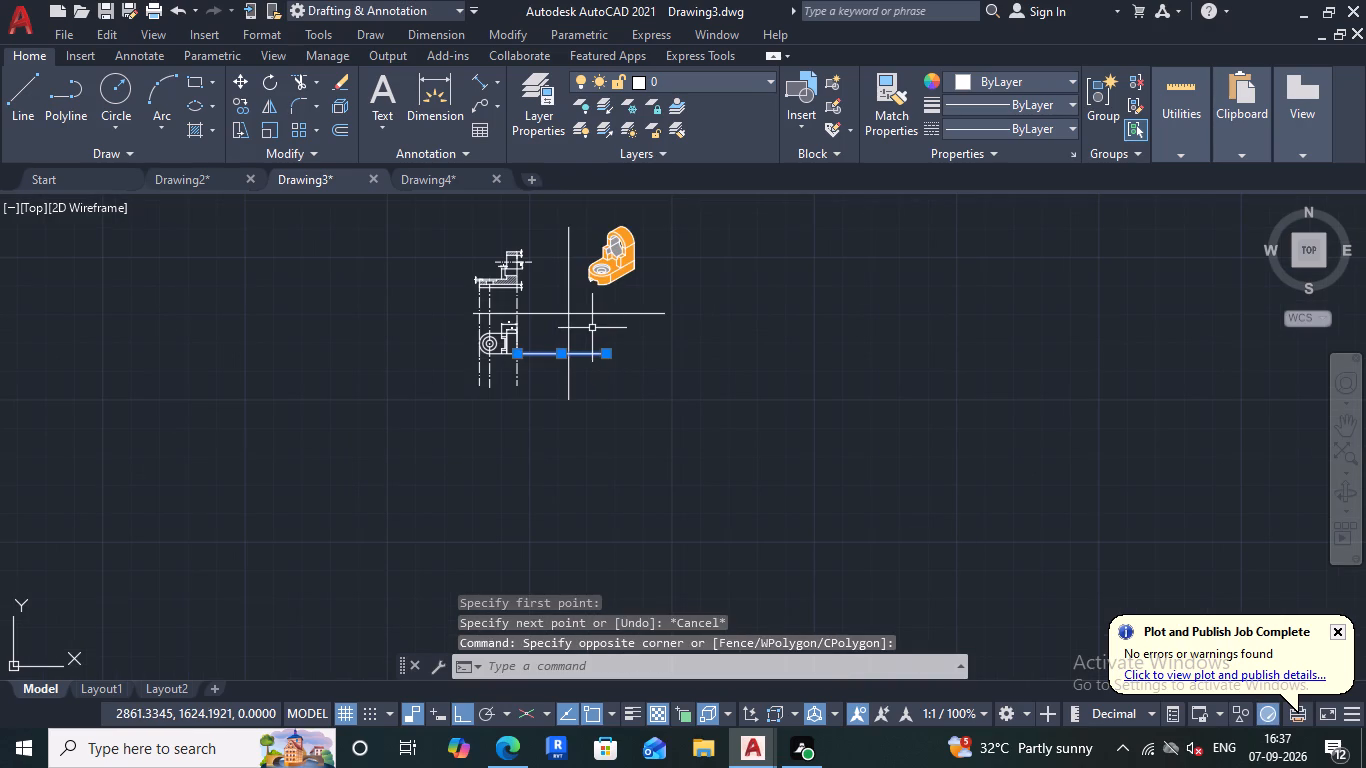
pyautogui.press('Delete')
# Move the whole isometric bracket view straight down about 171 units, below the horizontal reference line.
pyautogui.scroll(1, 603, 295)
pyautogui.moveTo(600, 291); pyautogui.dragTo(600, 294, button='middle')
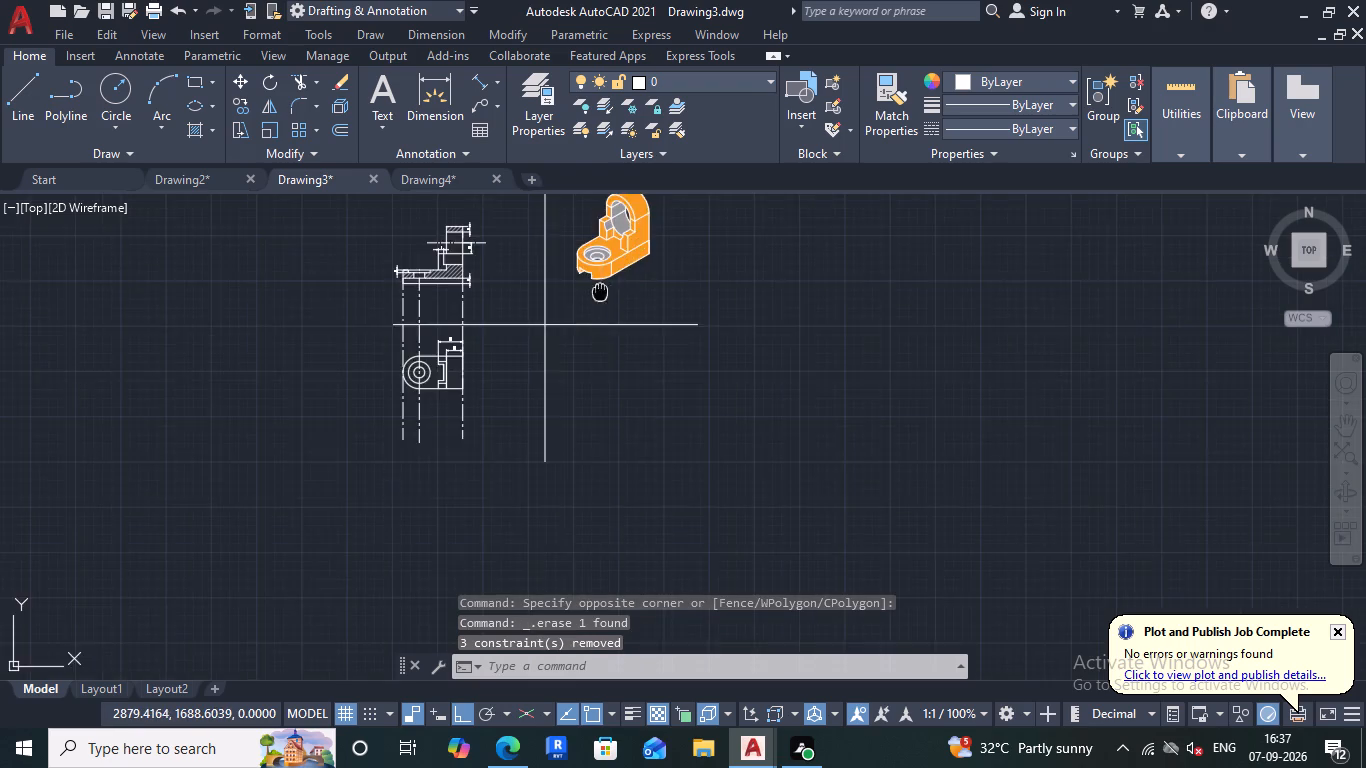
pyautogui.moveTo(600, 294); pyautogui.dragTo(558, 512, button='middle')
pyautogui.scroll(1, 600, 503)
pyautogui.moveTo(668, 504); pyautogui.dragTo(664, 489)
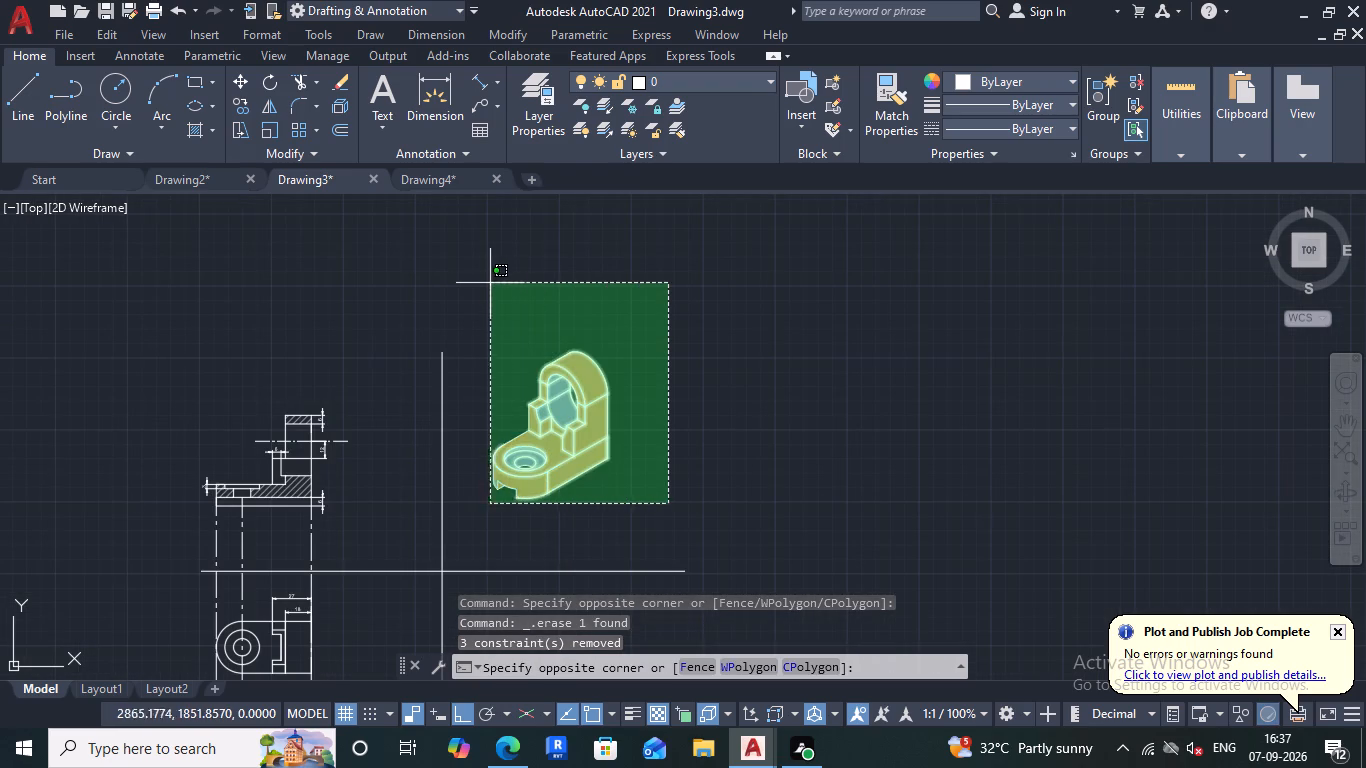
pyautogui.click(480, 281)
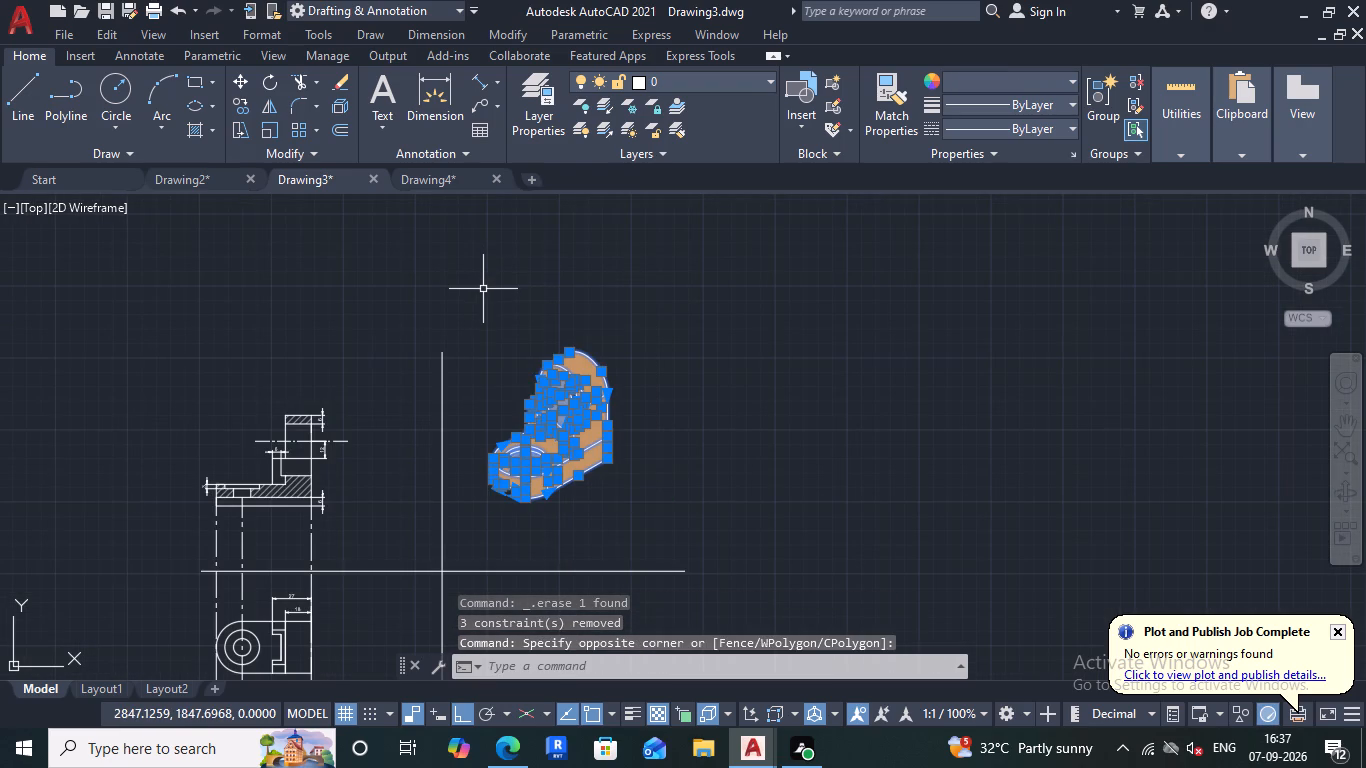
pyautogui.click(241, 82)
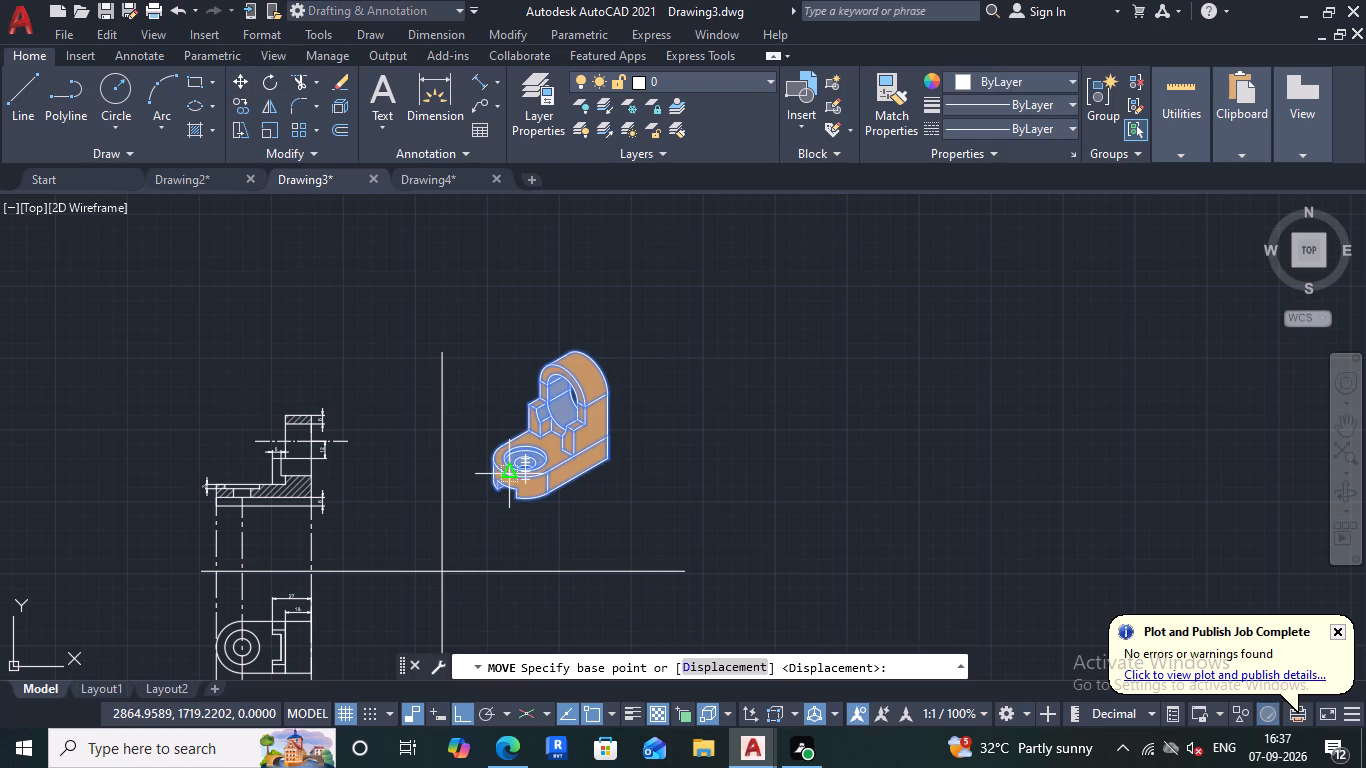
pyautogui.click(511, 477)
pyautogui.scroll(-2, 494, 522)
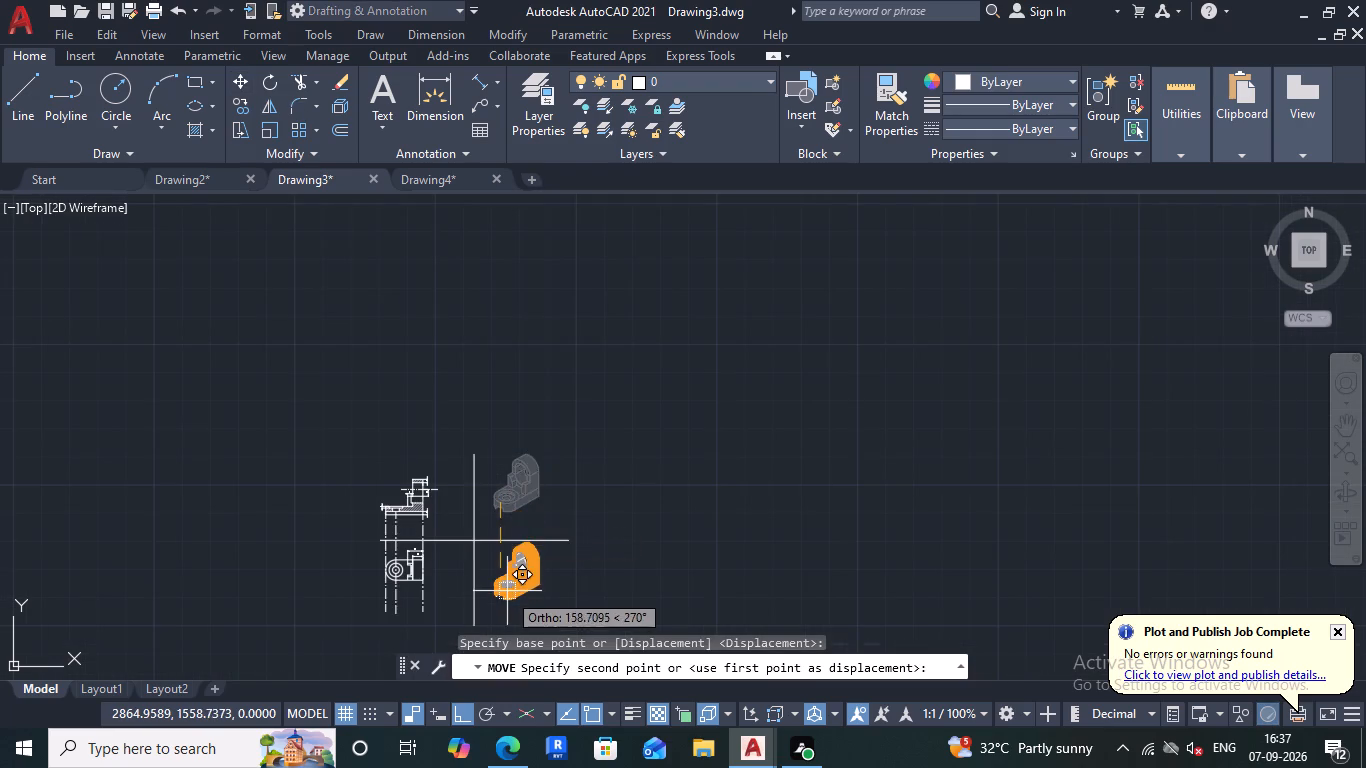
pyautogui.scroll(3, 507, 593)
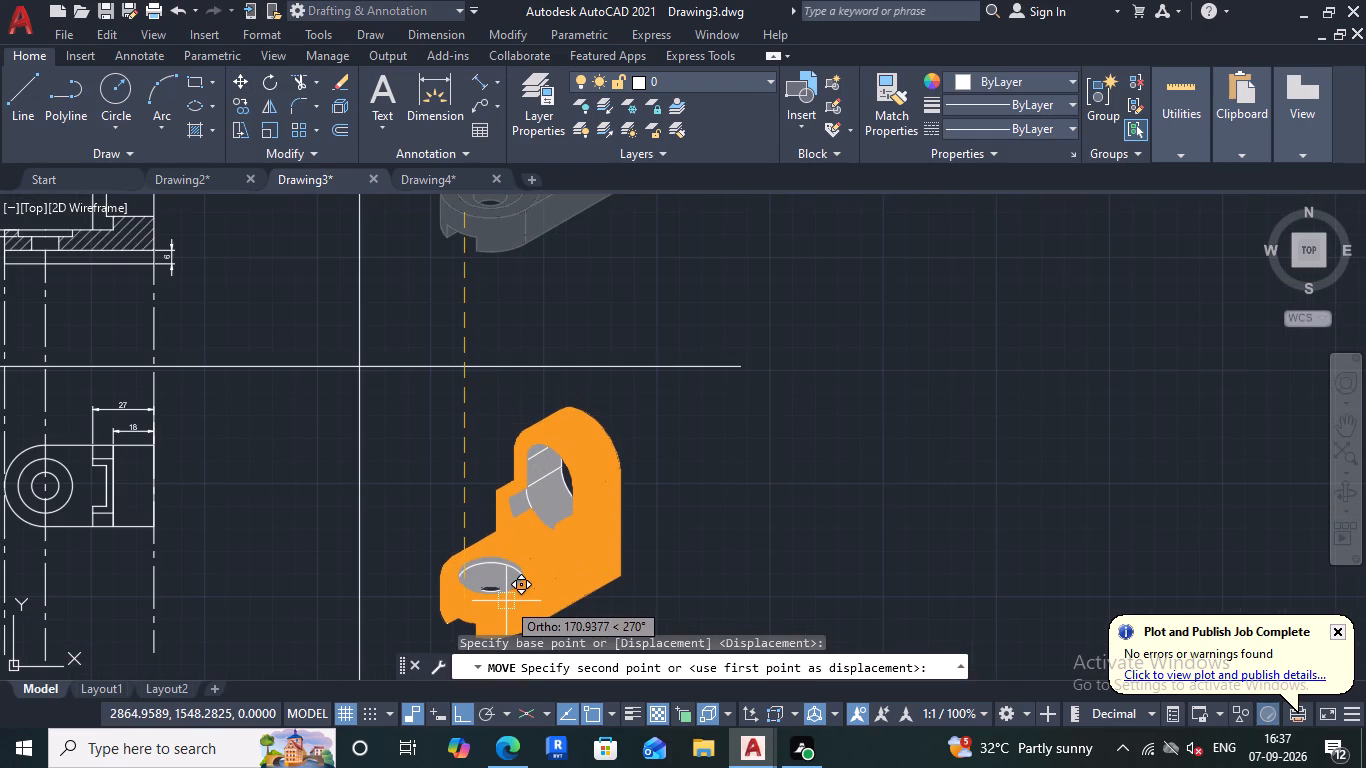
pyautogui.click(506, 601)
pyautogui.scroll(-1, 505, 459)
pyautogui.scroll(-1, 504, 369)
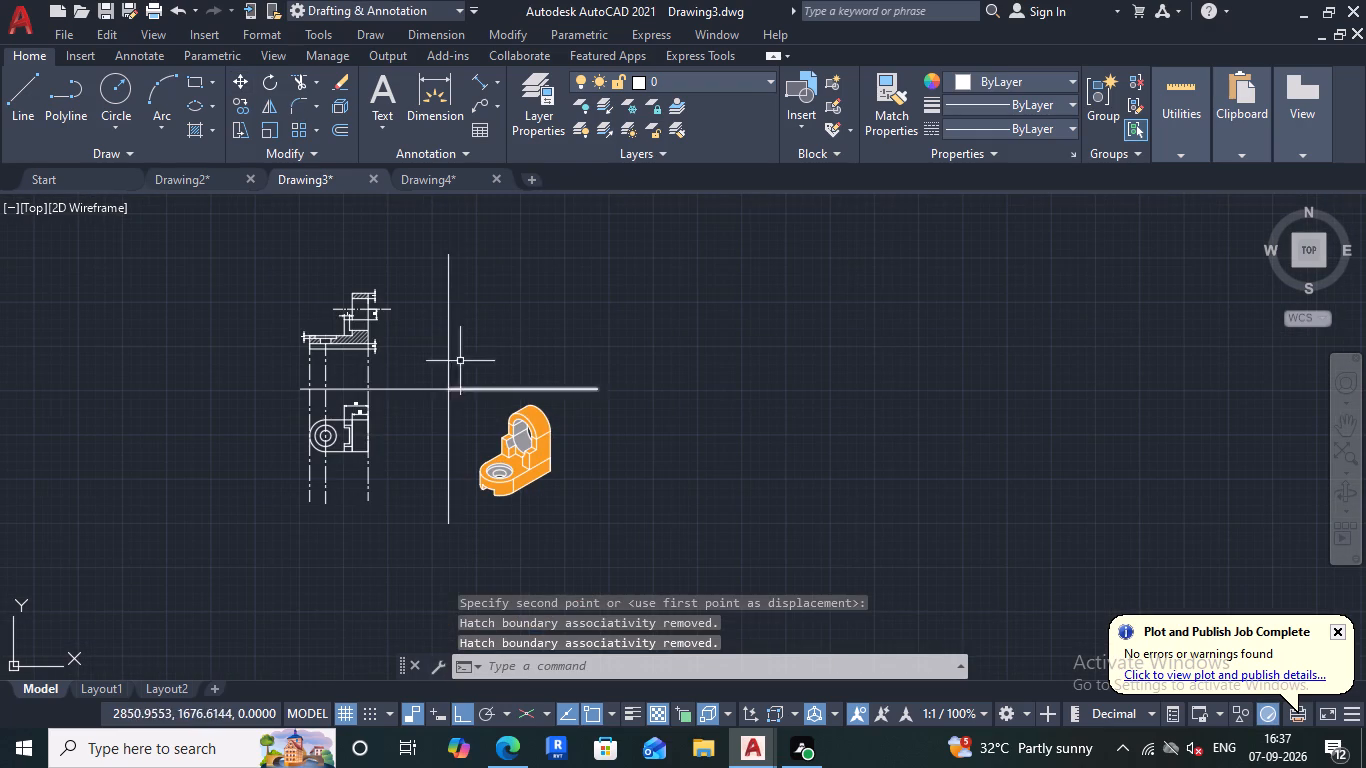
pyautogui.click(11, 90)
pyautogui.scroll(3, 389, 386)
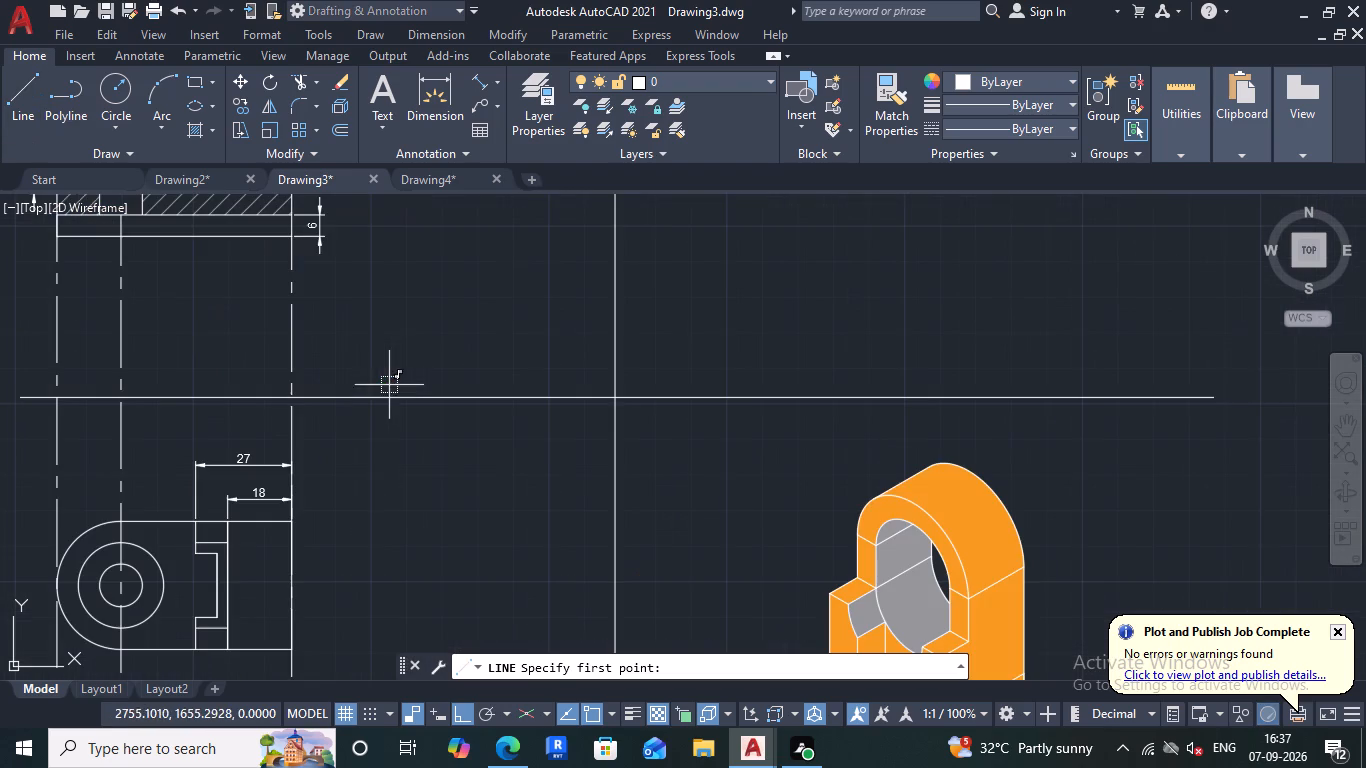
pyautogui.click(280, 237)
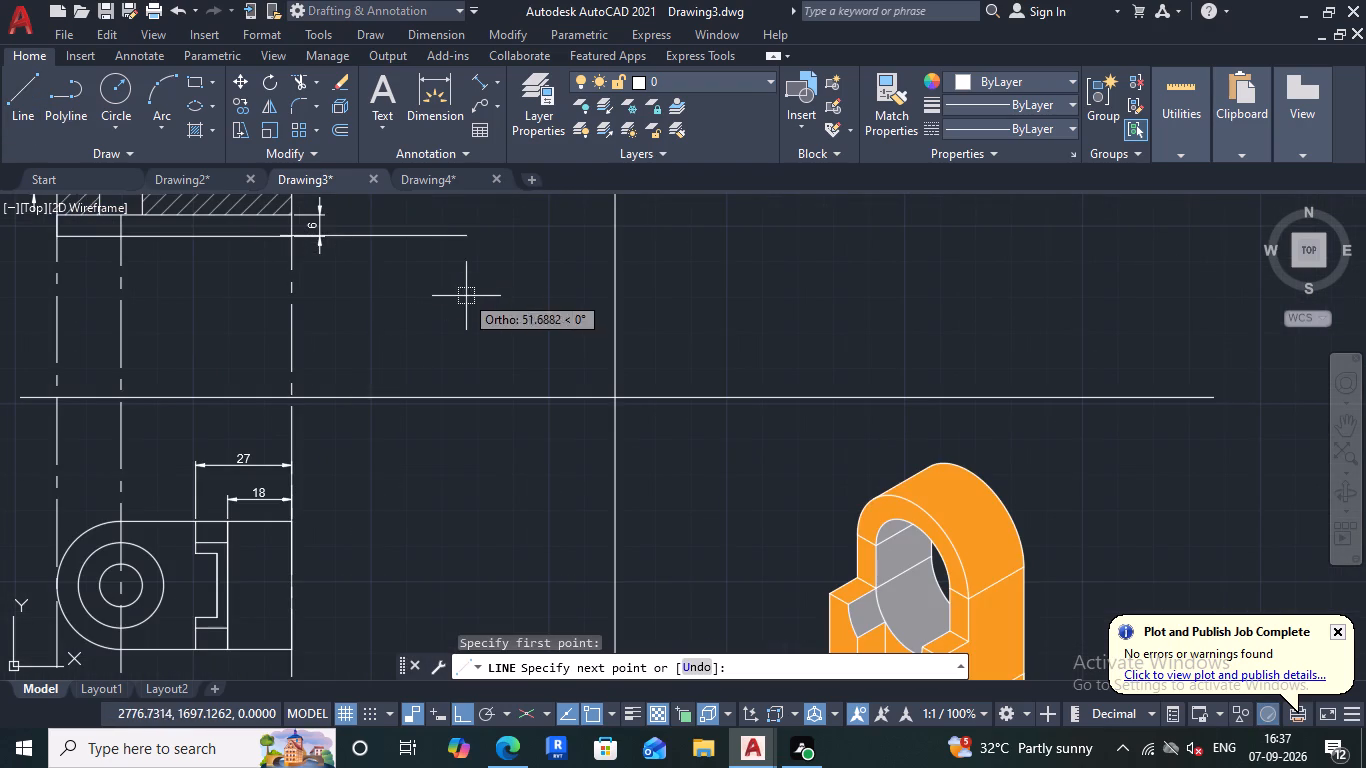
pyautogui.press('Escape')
# Draw a horizontal projection line about 140 units long from the front view's lower base corner past the vertical reference line.
pyautogui.press('space')
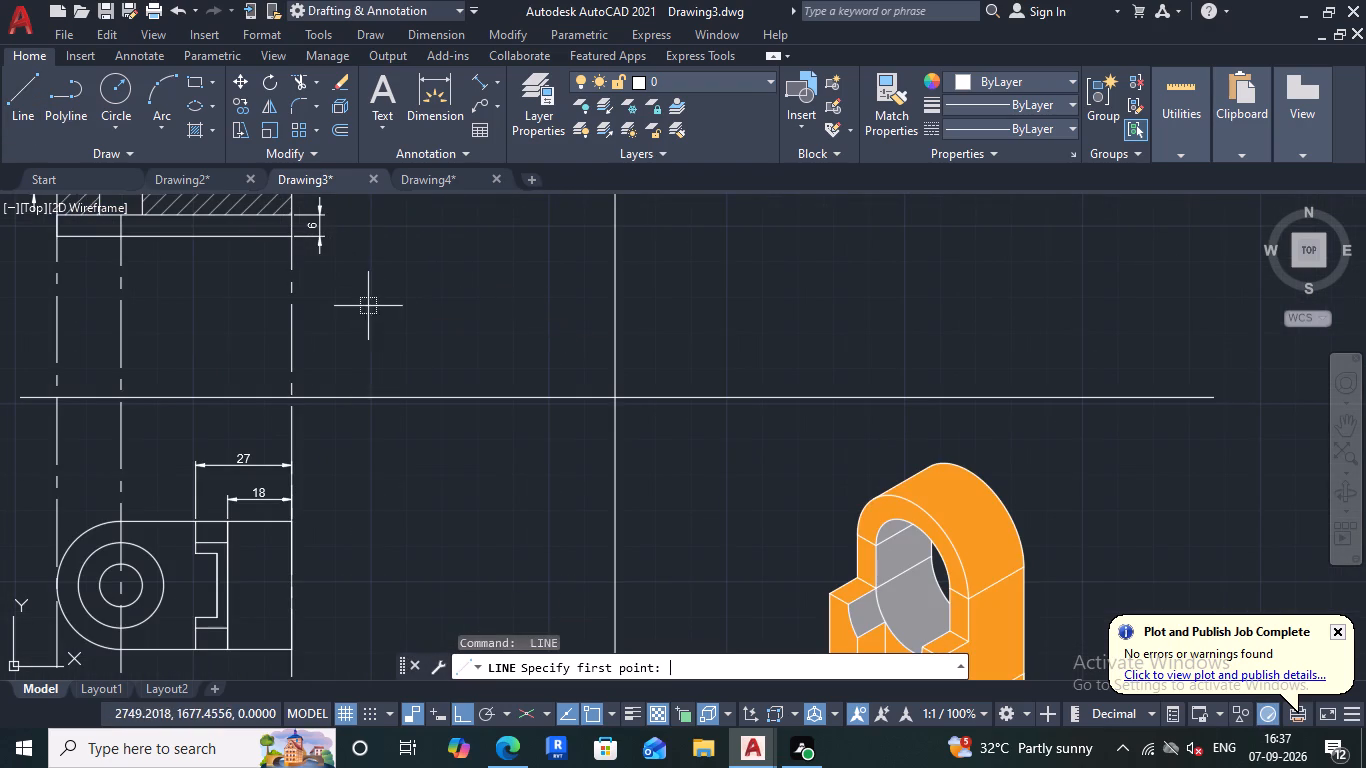
pyautogui.click(293, 233)
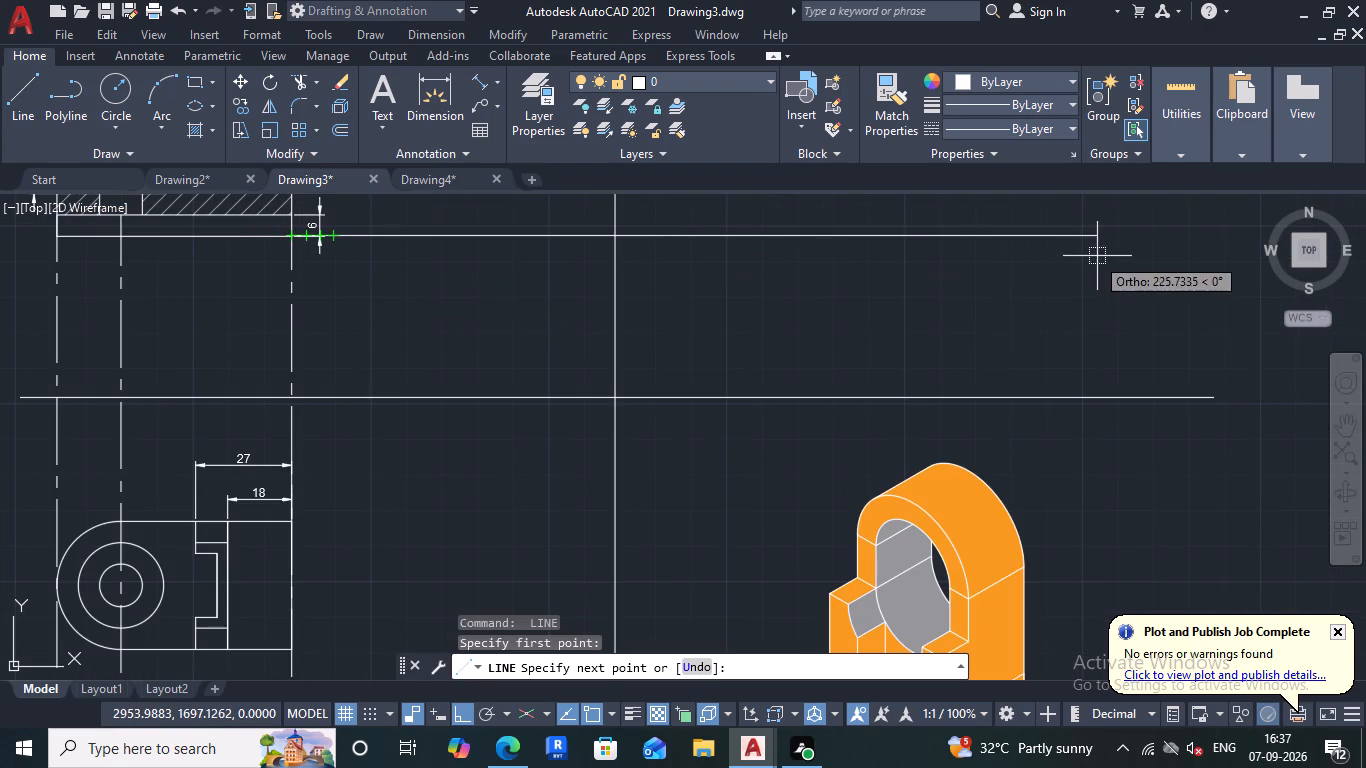
pyautogui.moveTo(1097, 257); pyautogui.dragTo(1042, 381, button='middle')
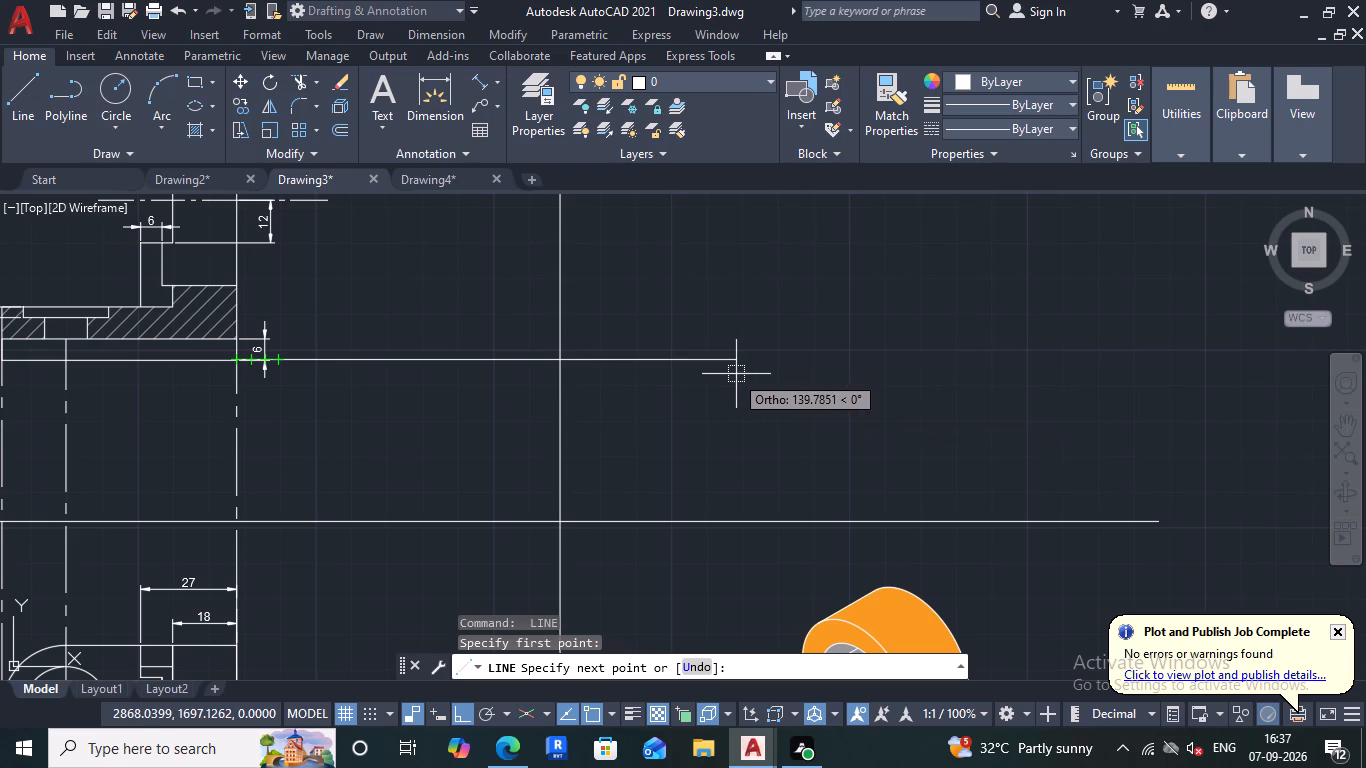
pyautogui.click(736, 374)
pyautogui.press('Escape')
# Draw a horizontal projection line from the front view's upper corner past the vertical reference line, about as long as the lower one.
pyautogui.scroll(-2, 811, 501)
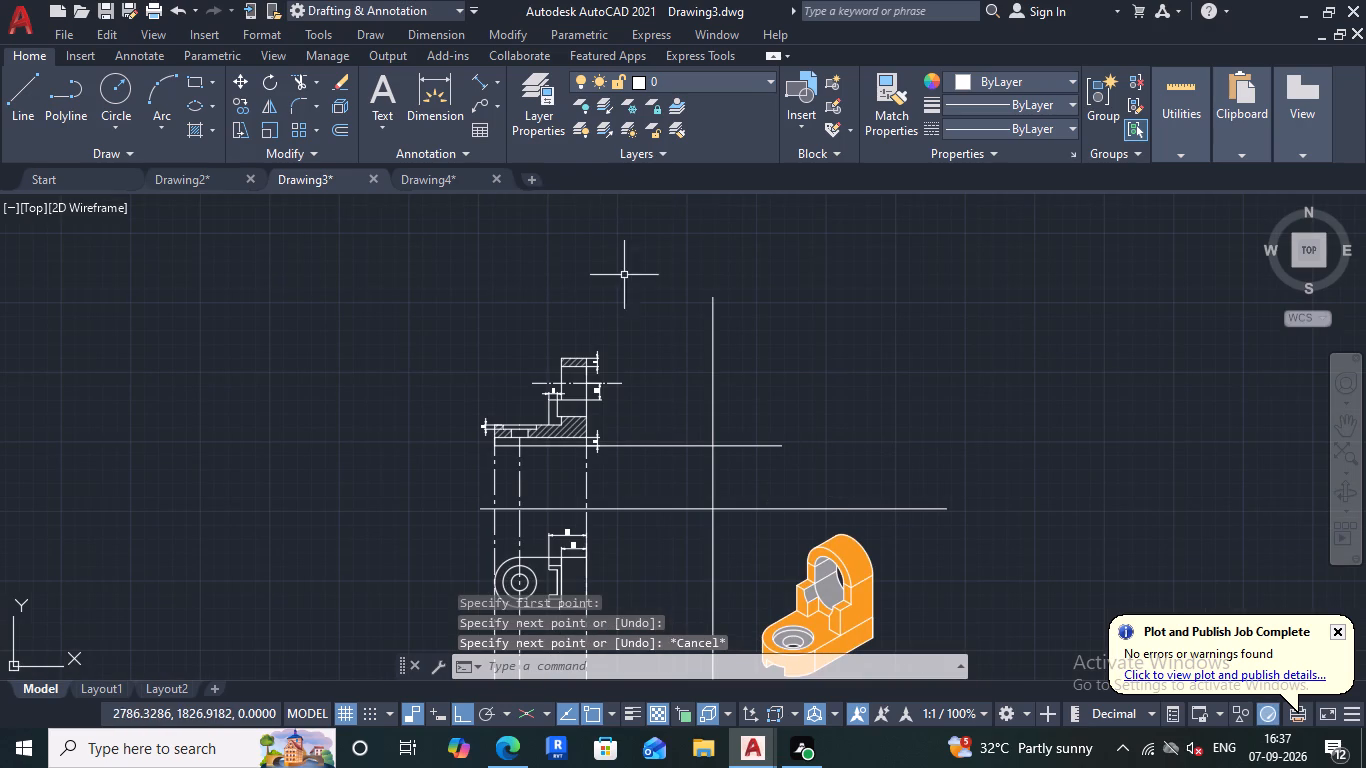
pyautogui.press('space')
pyautogui.click(586, 357)
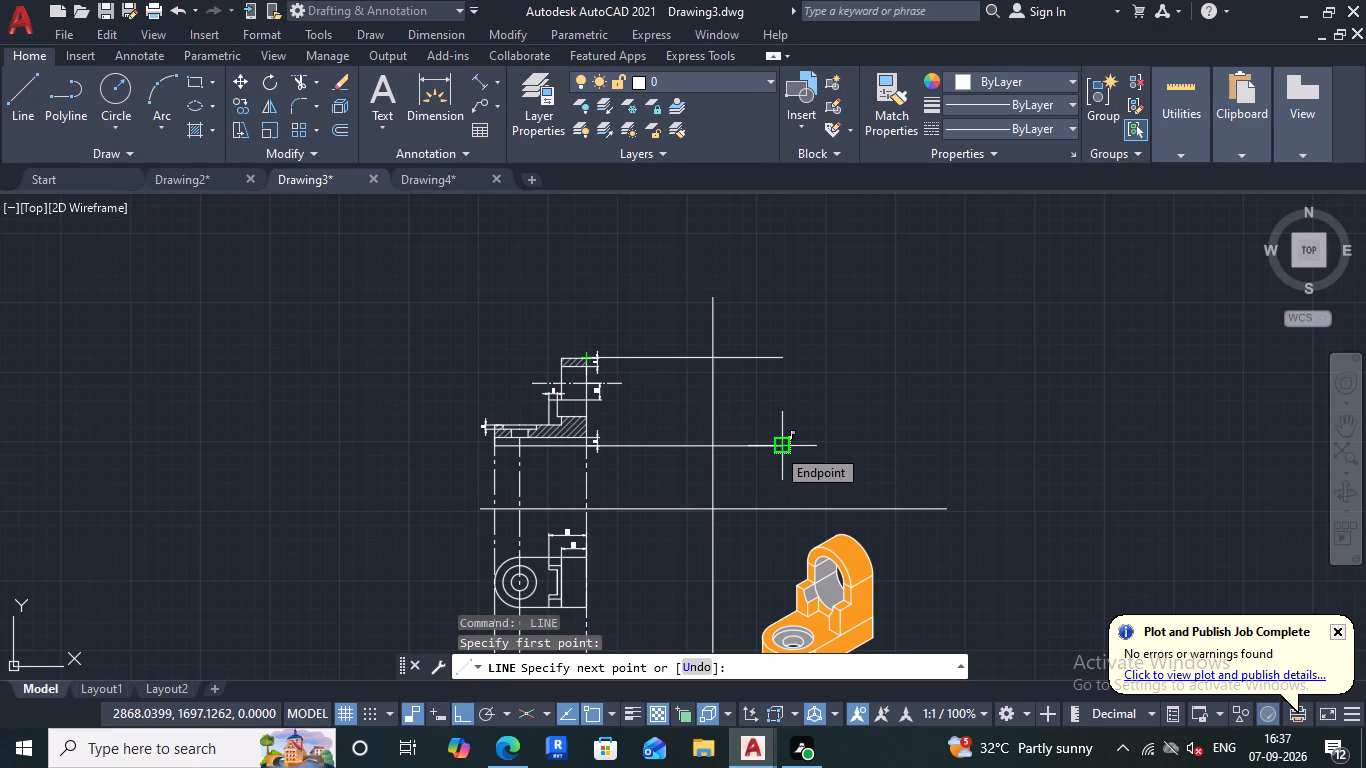
pyautogui.click(783, 392)
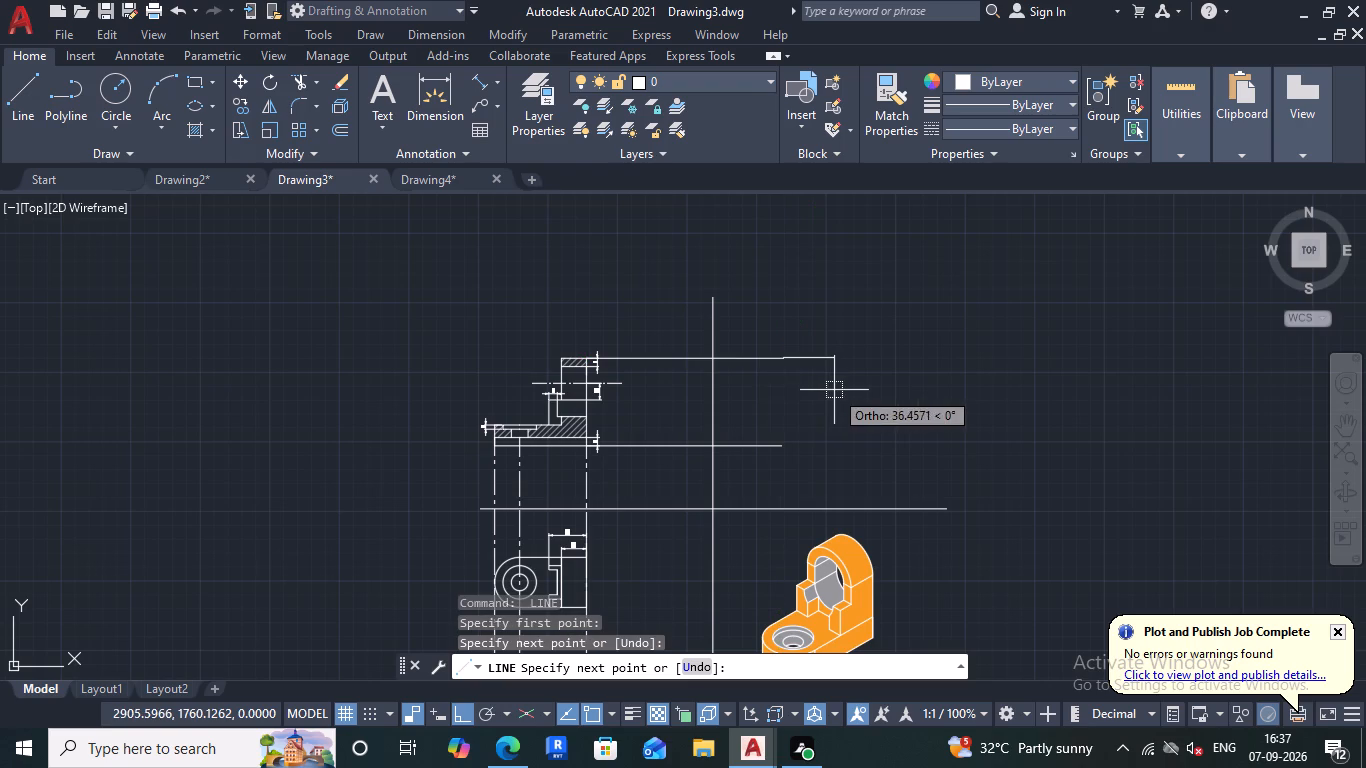
pyautogui.press('Escape')
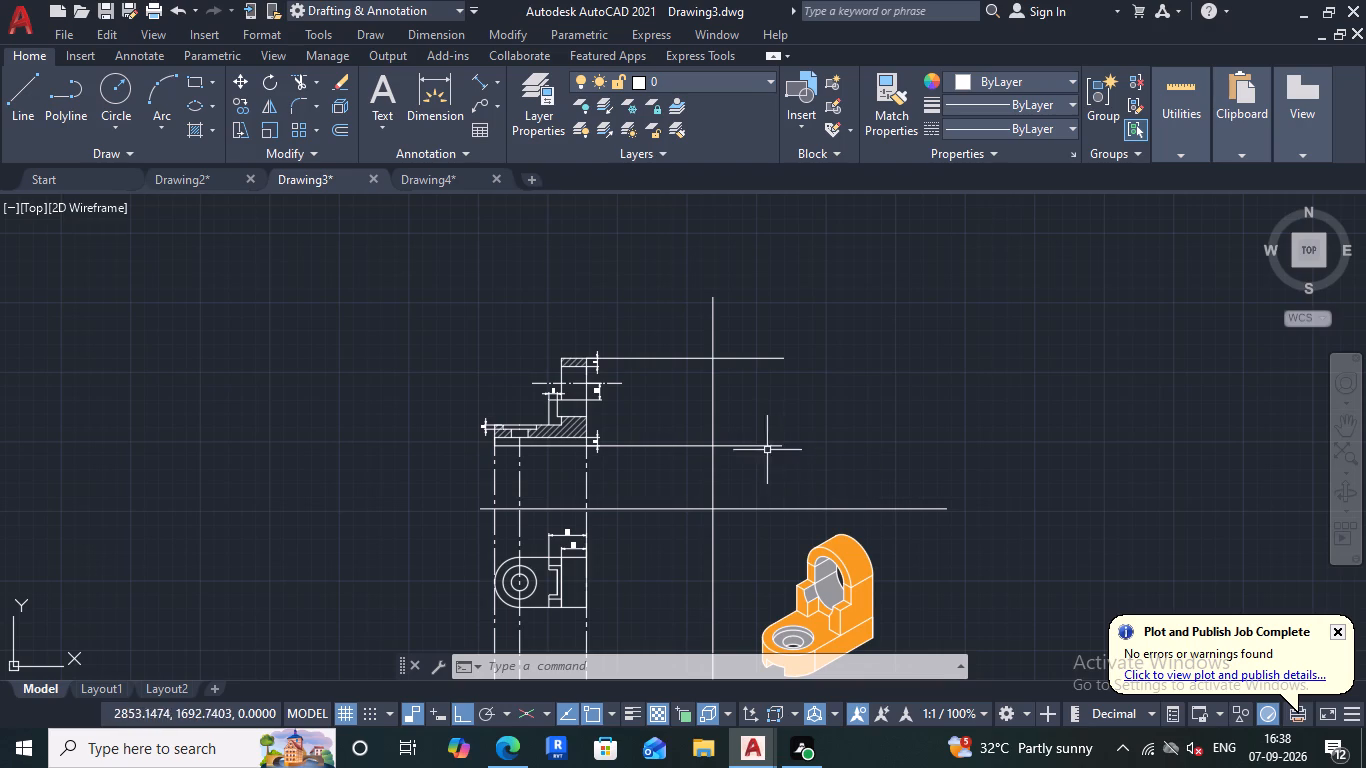
# From the lower projection line's end, draw three sides of the side view's base: 15 up, 36 across and 15 down.
pyautogui.click(25, 94)
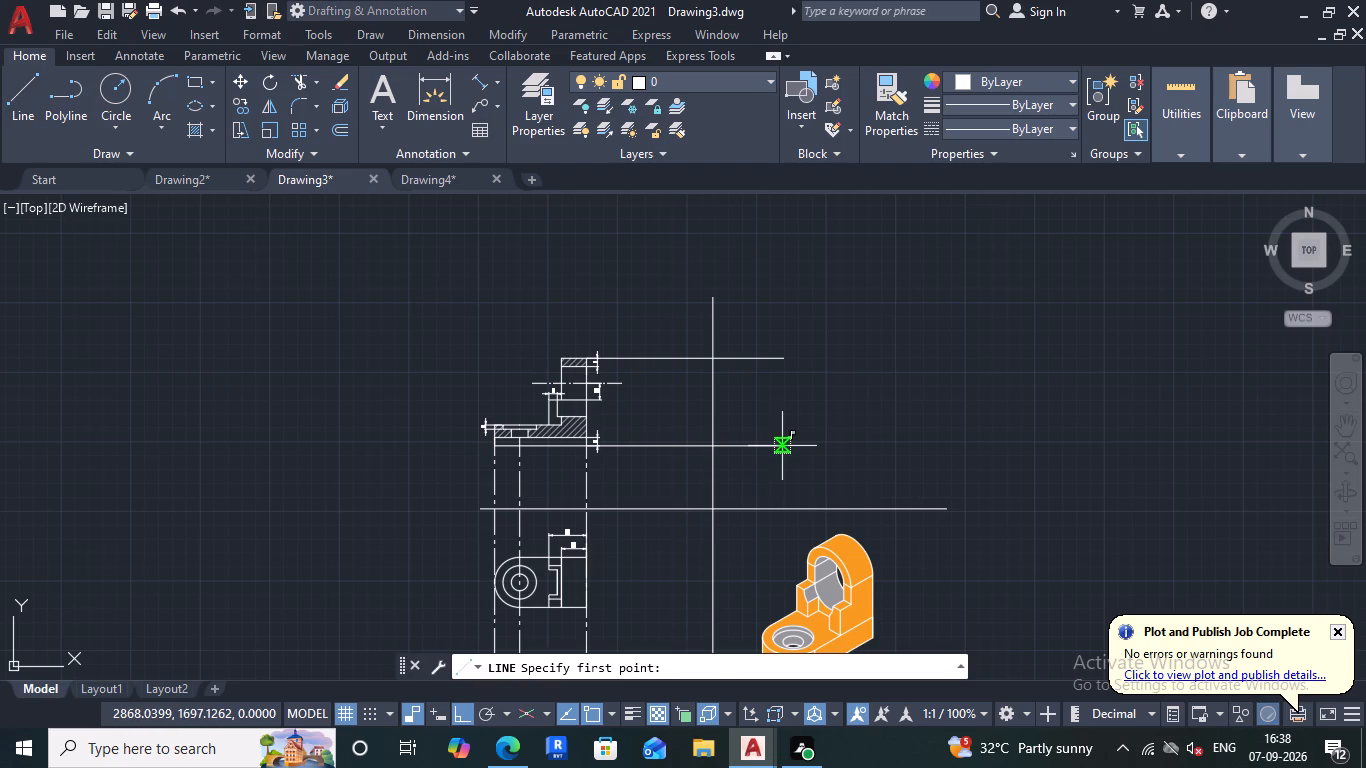
pyautogui.click(784, 447)
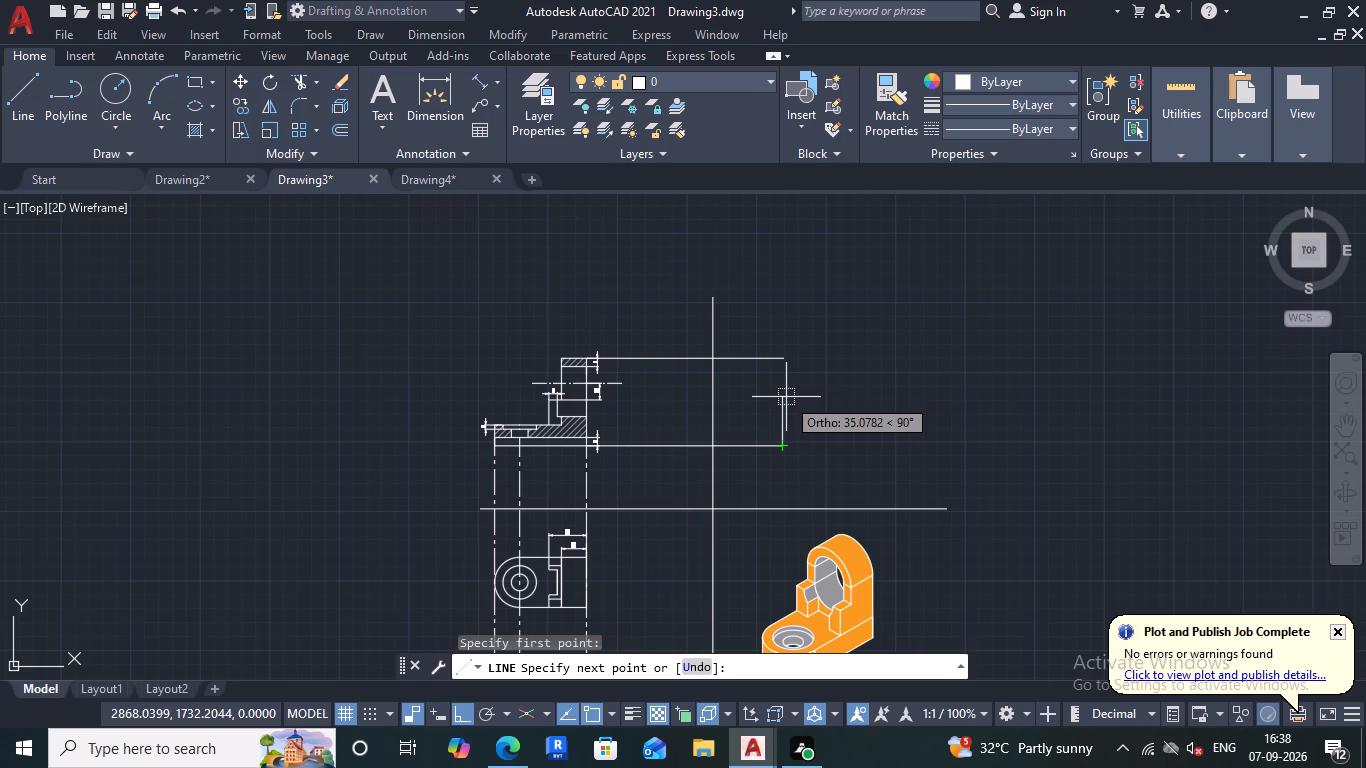
pyautogui.write('15')
pyautogui.press('Return')
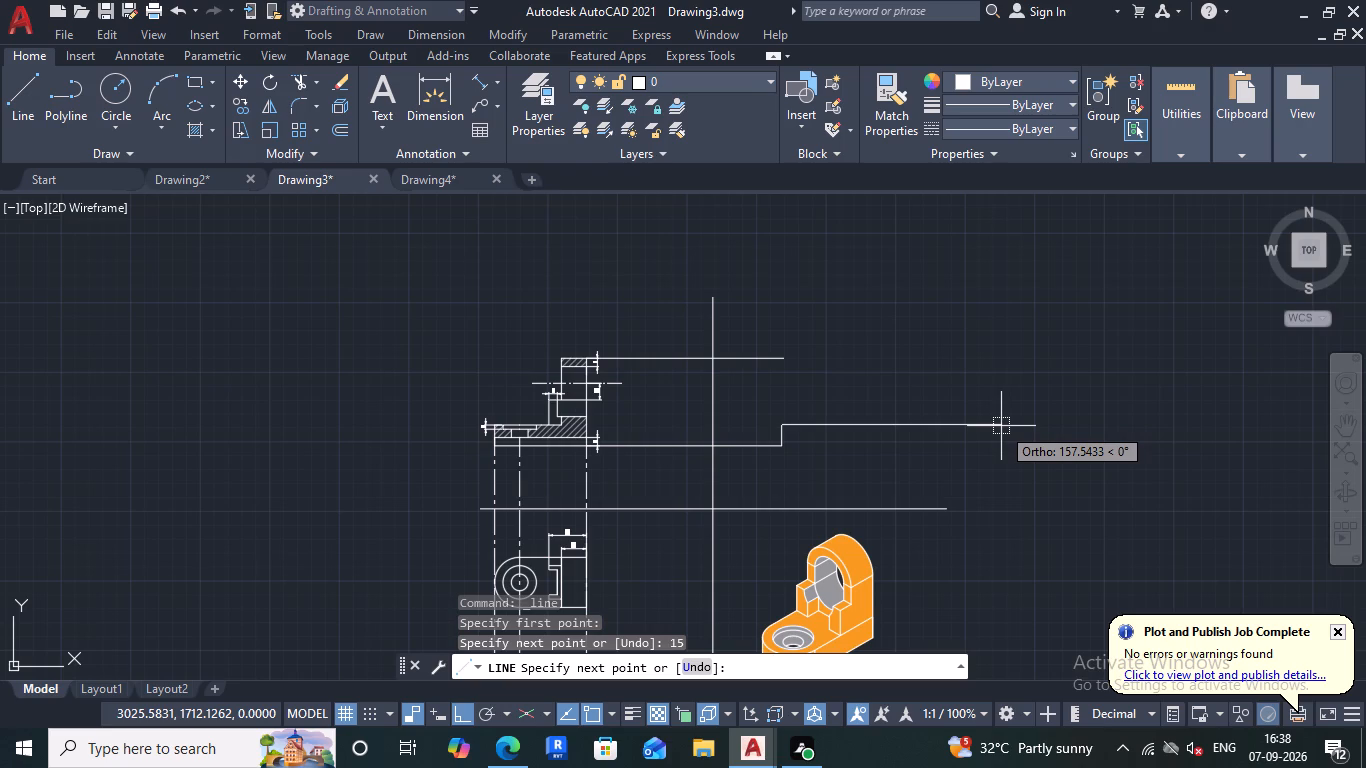
pyautogui.write('36')
pyautogui.press('Return')
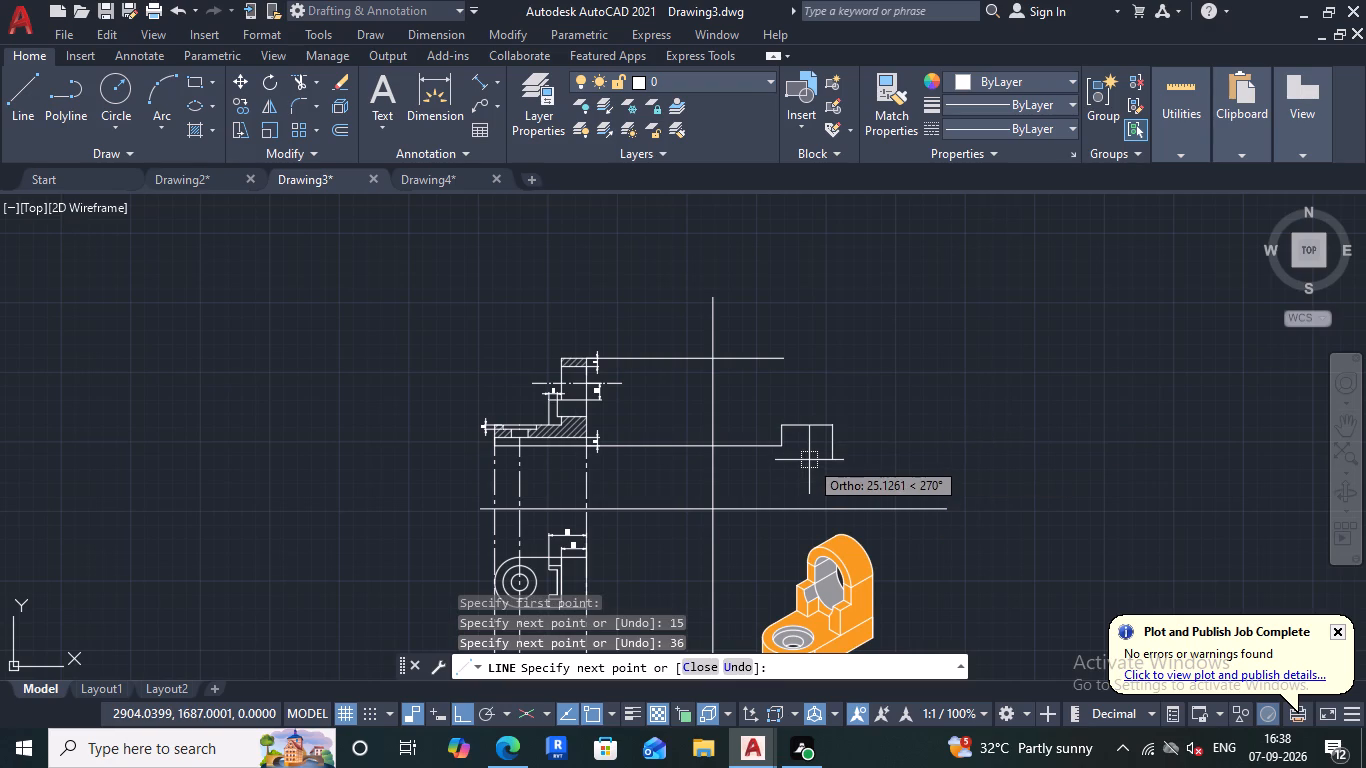
pyautogui.press('1')
pyautogui.press('5')
pyautogui.press('Return')
pyautogui.press('3')
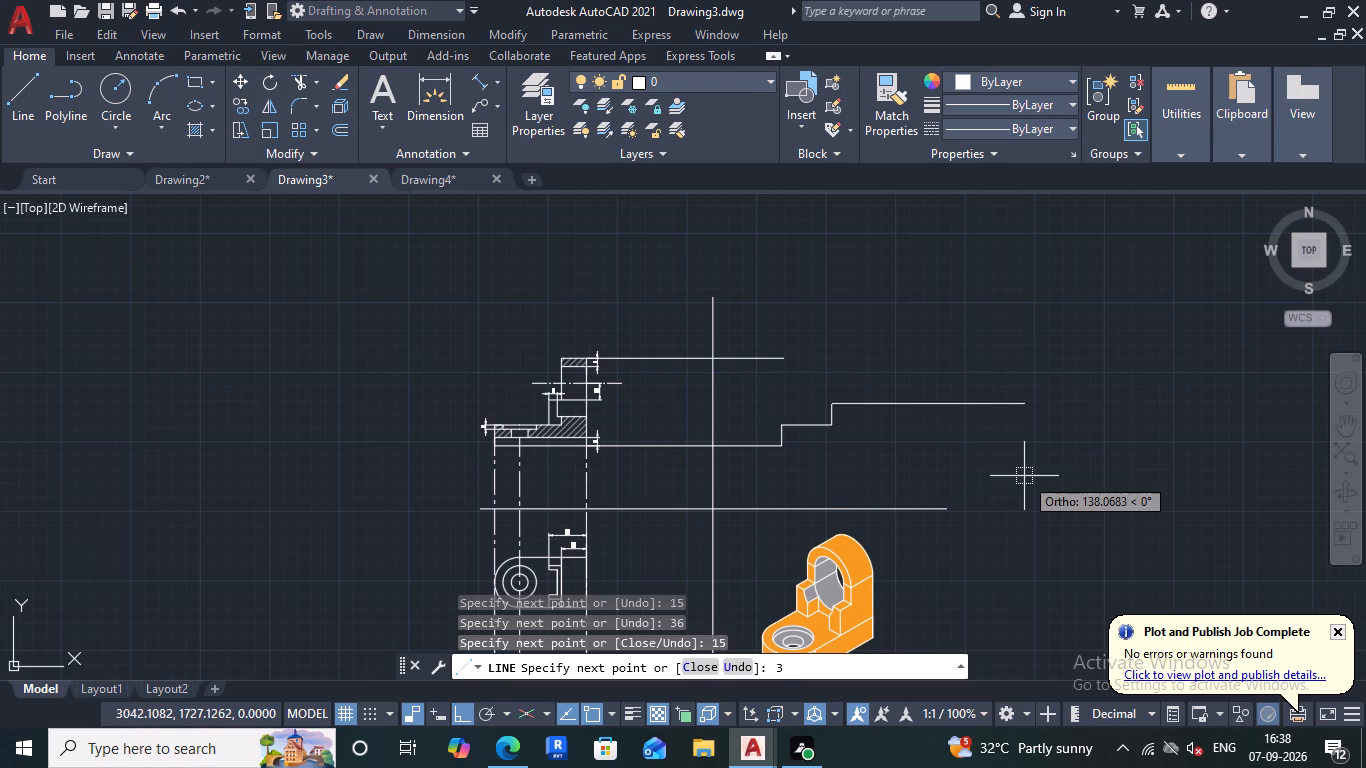
pyautogui.hotkey('ctrl', 'z')
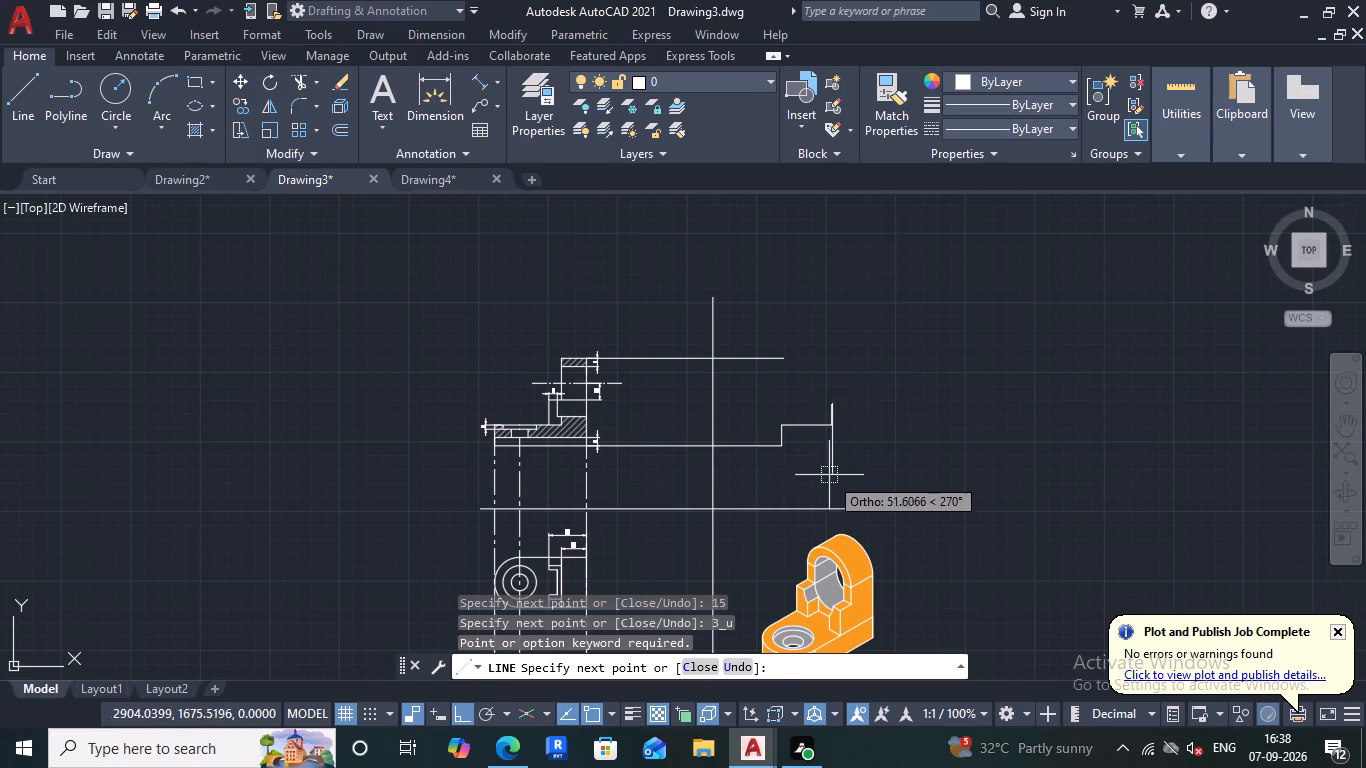
pyautogui.hotkey('ctrl', 'z')
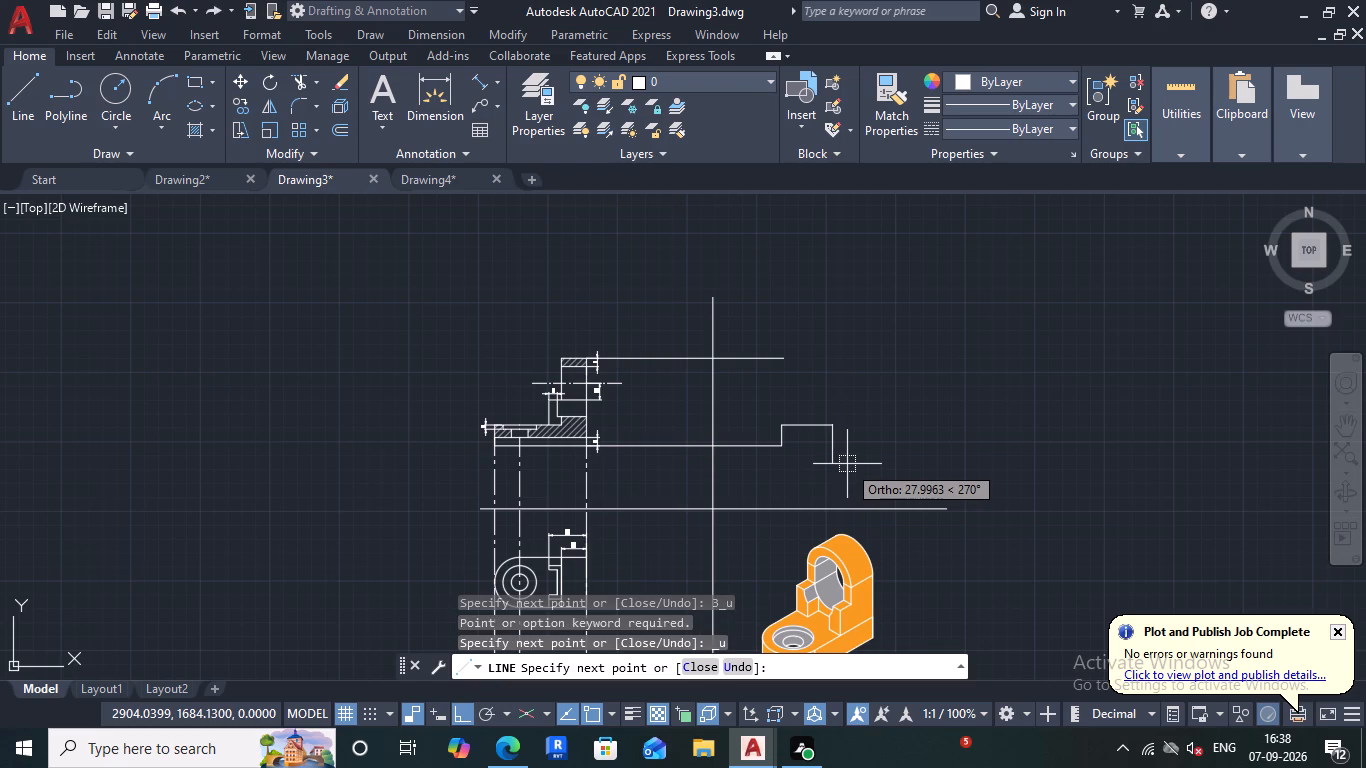
pyautogui.write('15')
pyautogui.press('Return')
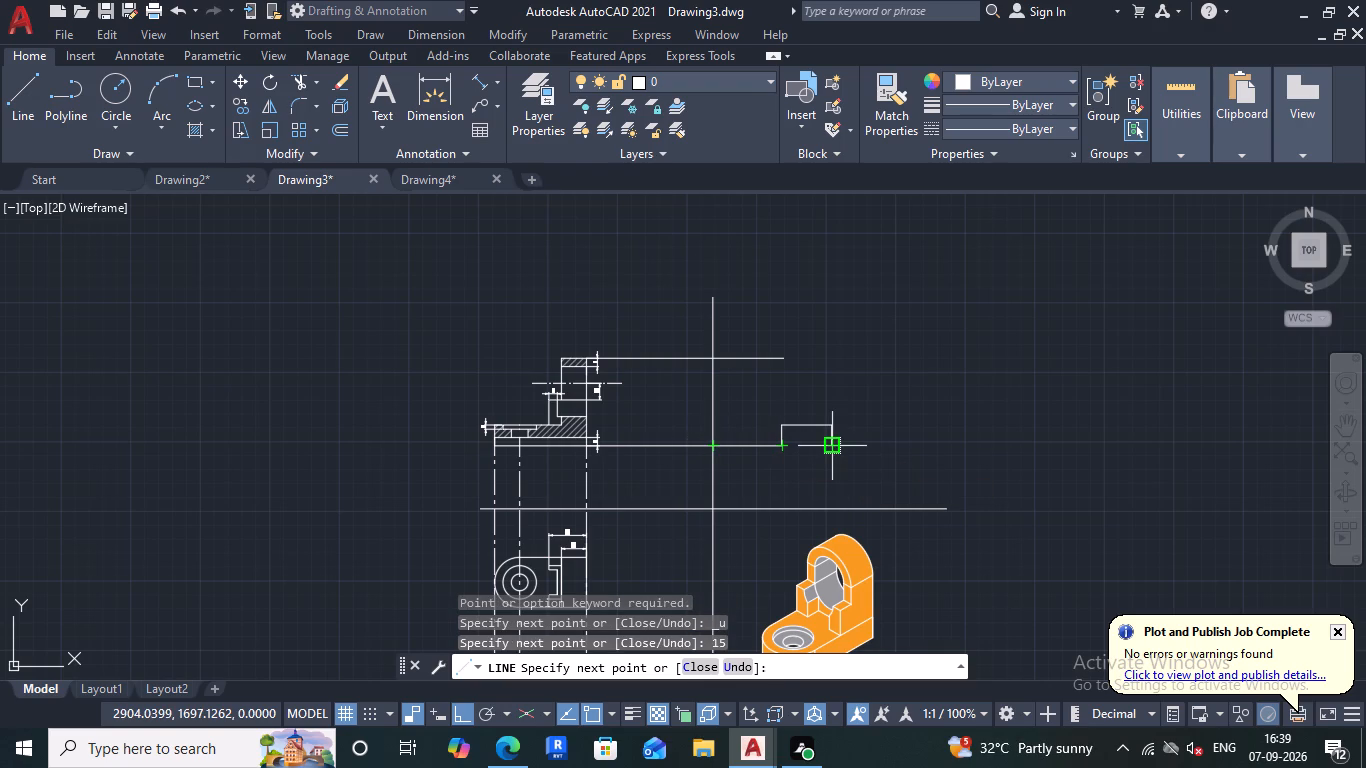
pyautogui.press('Escape')
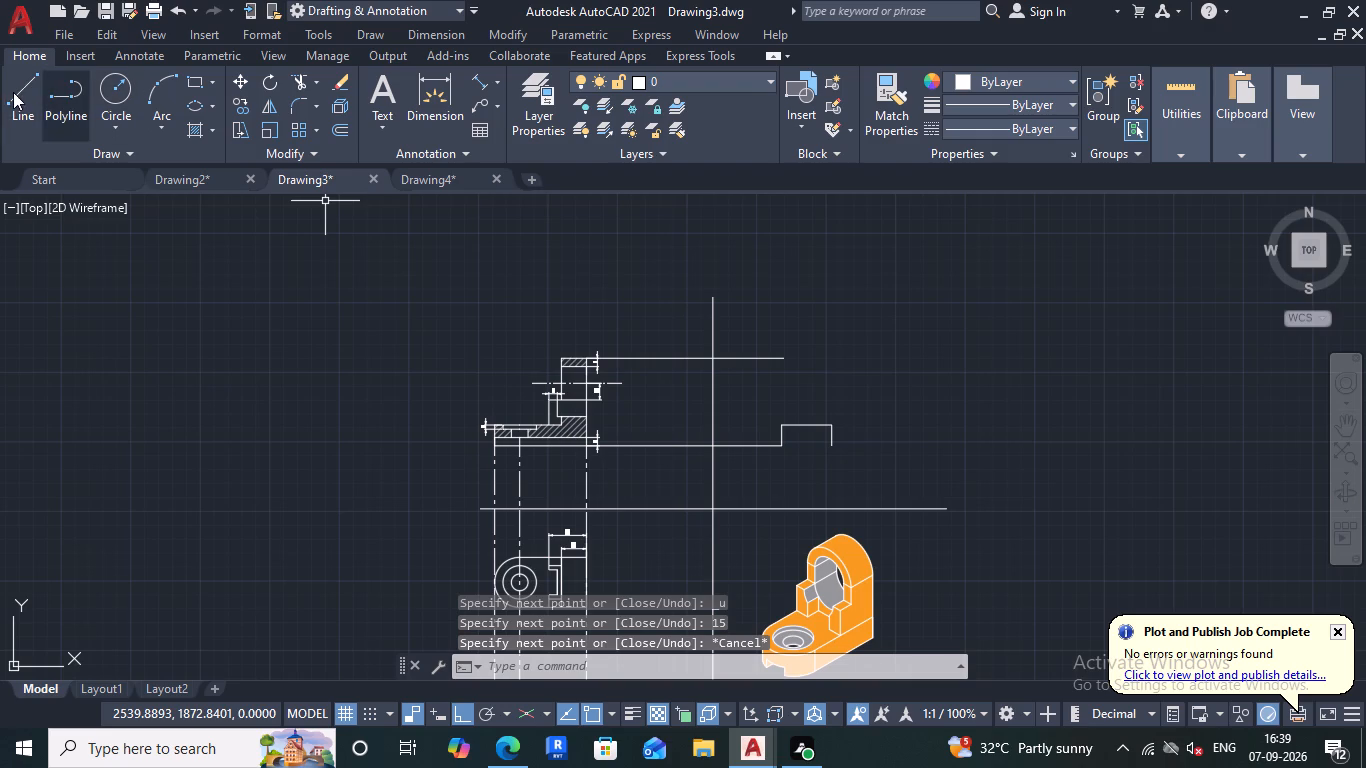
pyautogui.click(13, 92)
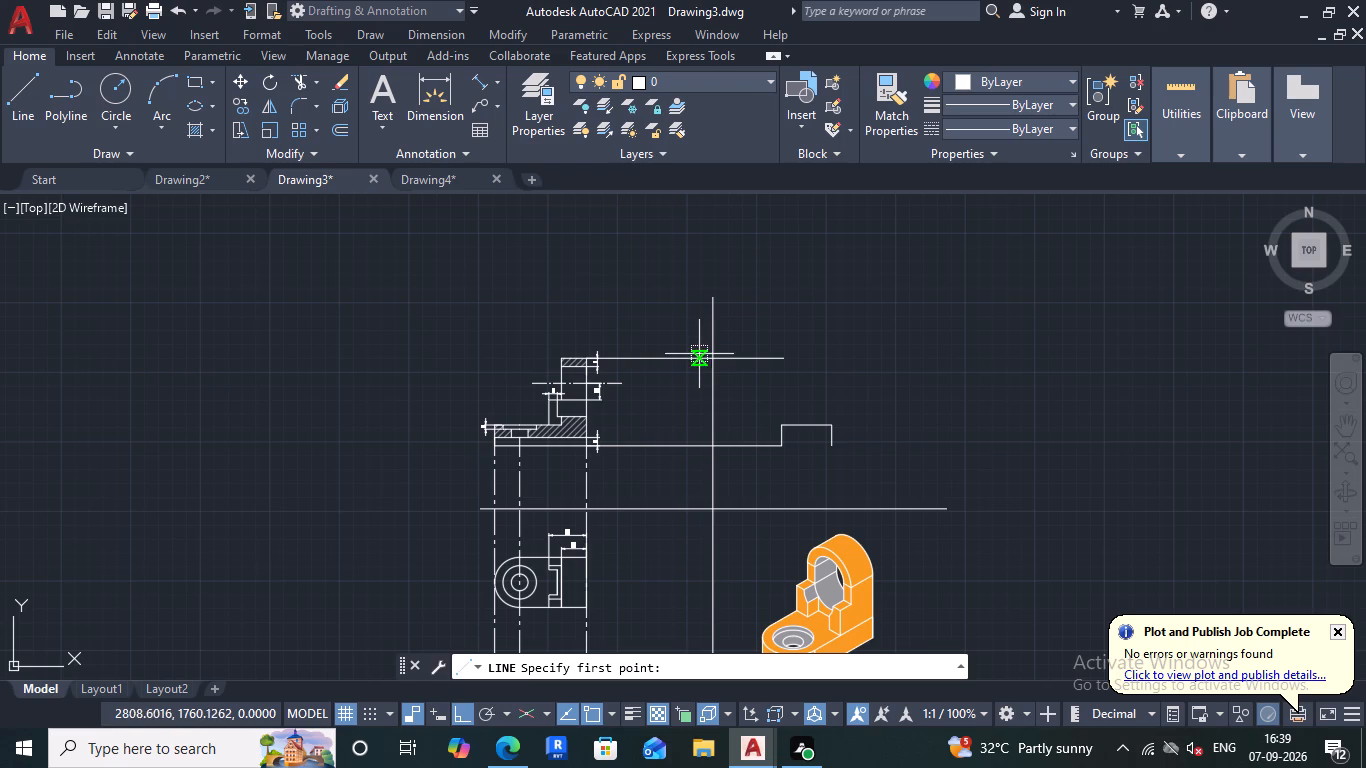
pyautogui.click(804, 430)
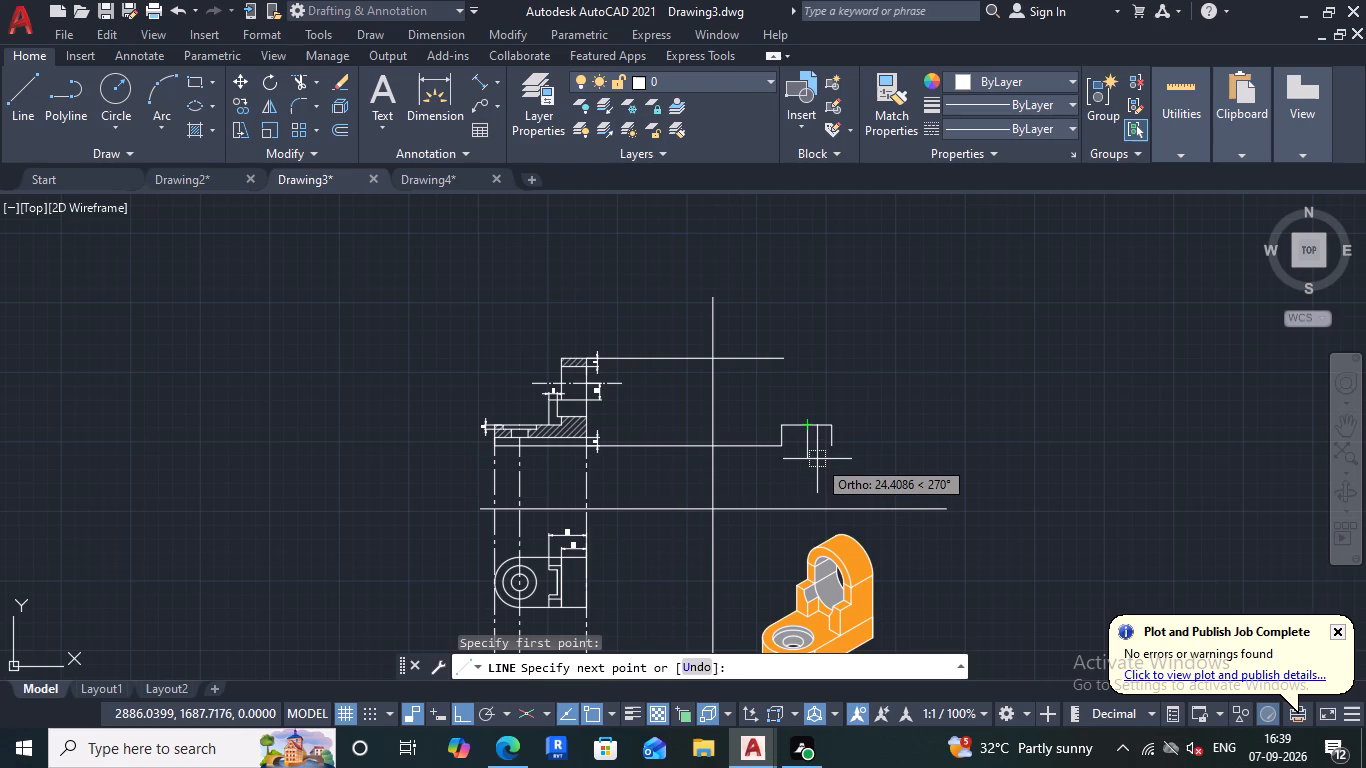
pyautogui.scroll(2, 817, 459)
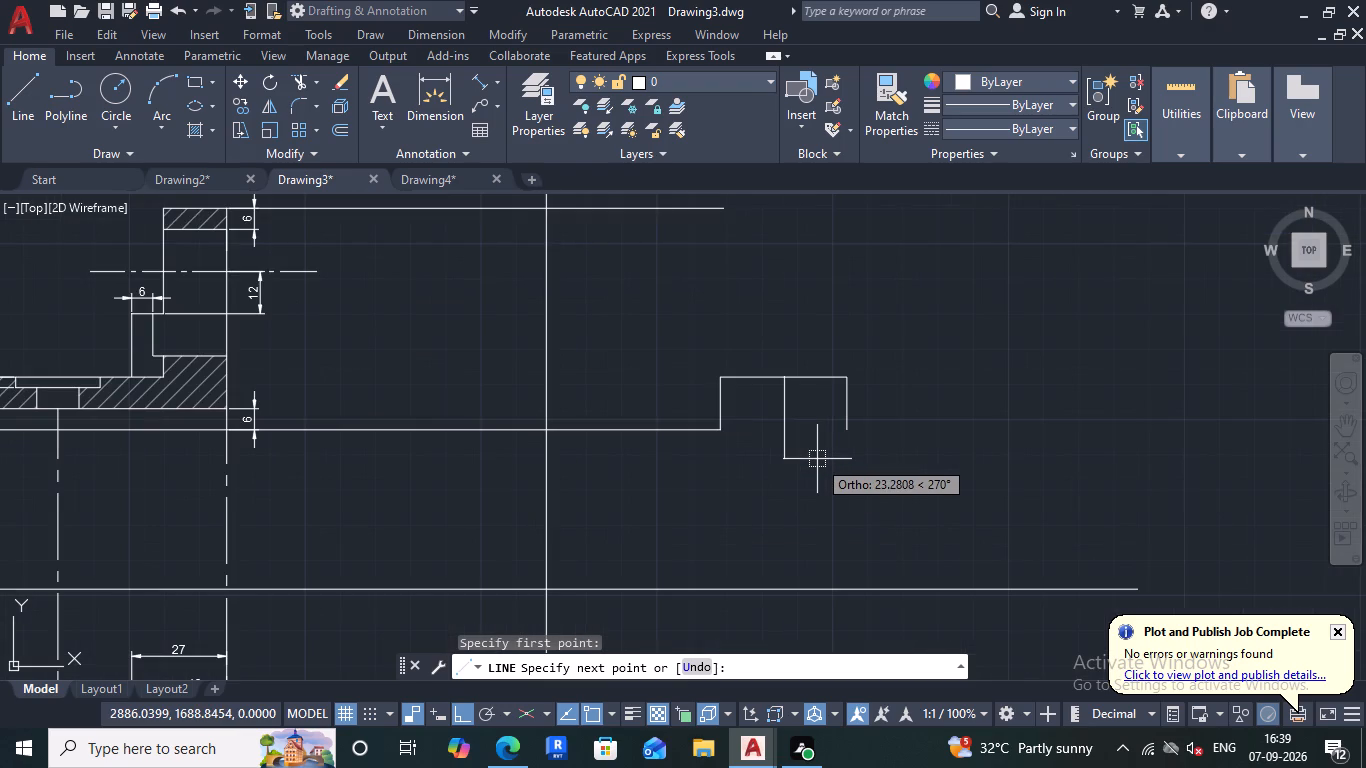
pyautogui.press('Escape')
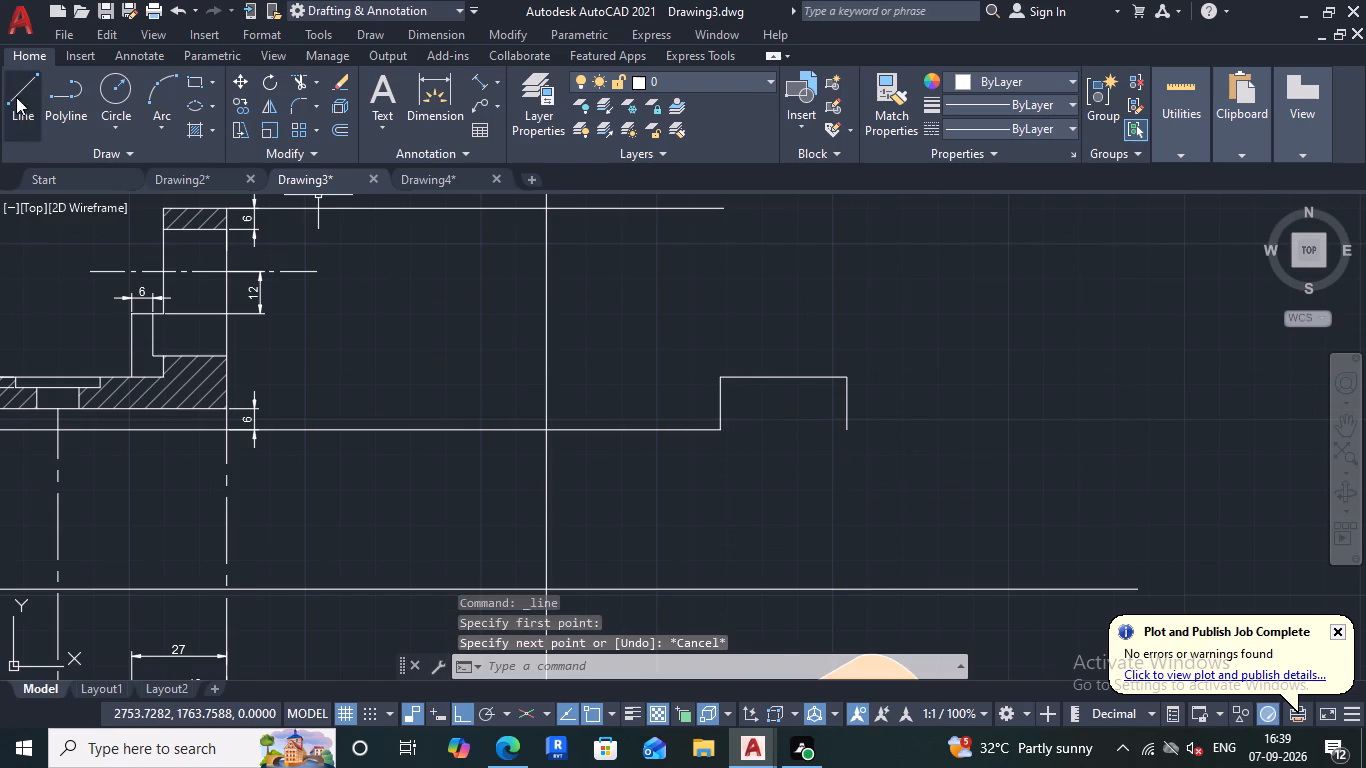
# Close the bottom of the 36 by 15 side view base with a horizontal line between its lower corners.
pyautogui.click(20, 104)
pyautogui.click(721, 429)
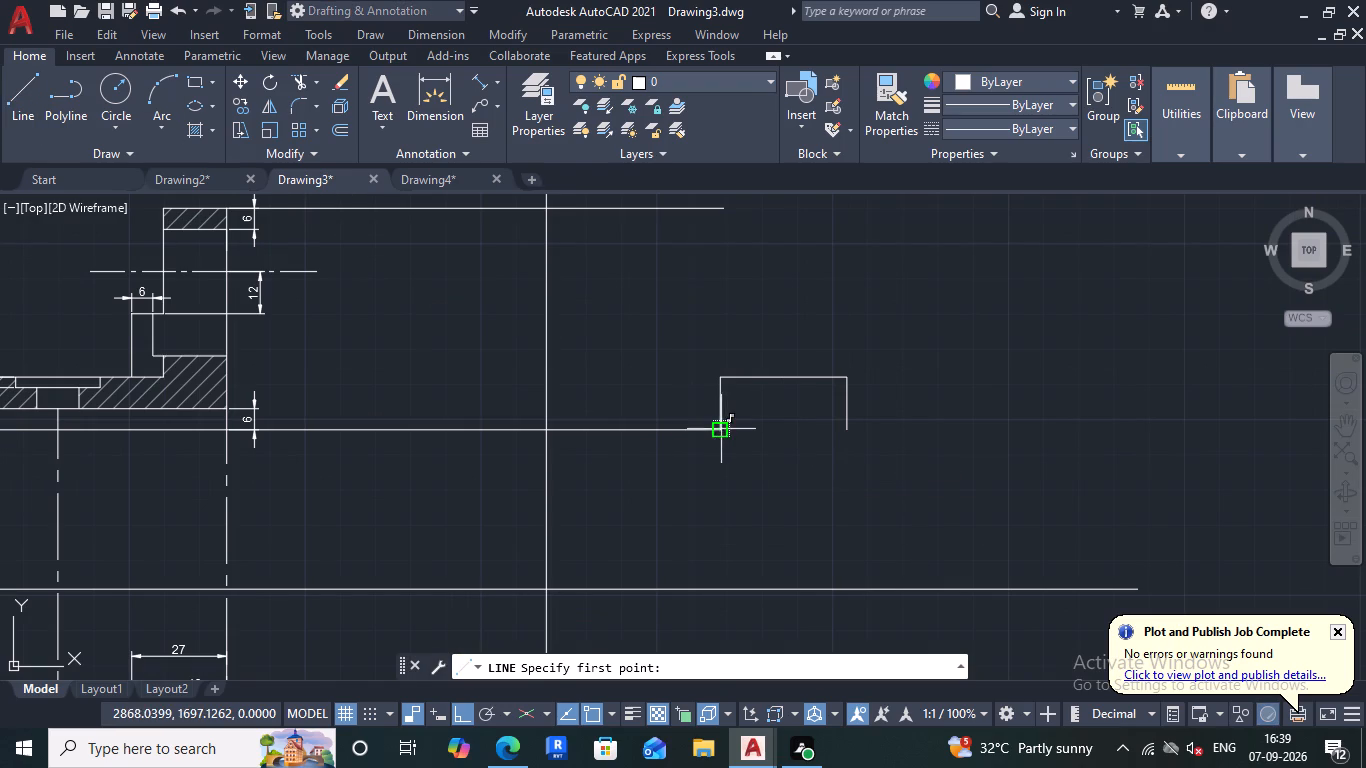
pyautogui.click(849, 426)
pyautogui.press('Escape')
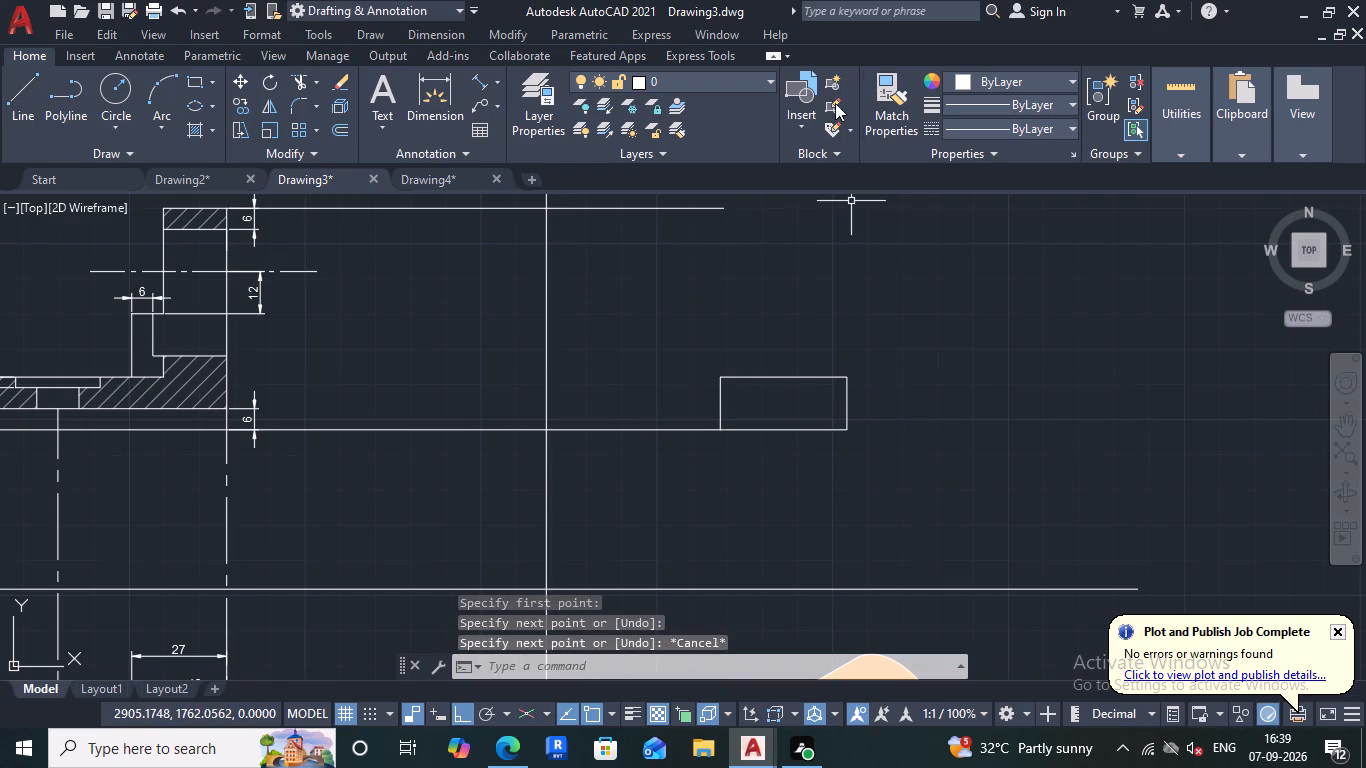
# Match both horizontal projection lines to the properties of the dash-dot vertical projection line at the bracket's straight end.
pyautogui.click(889, 103)
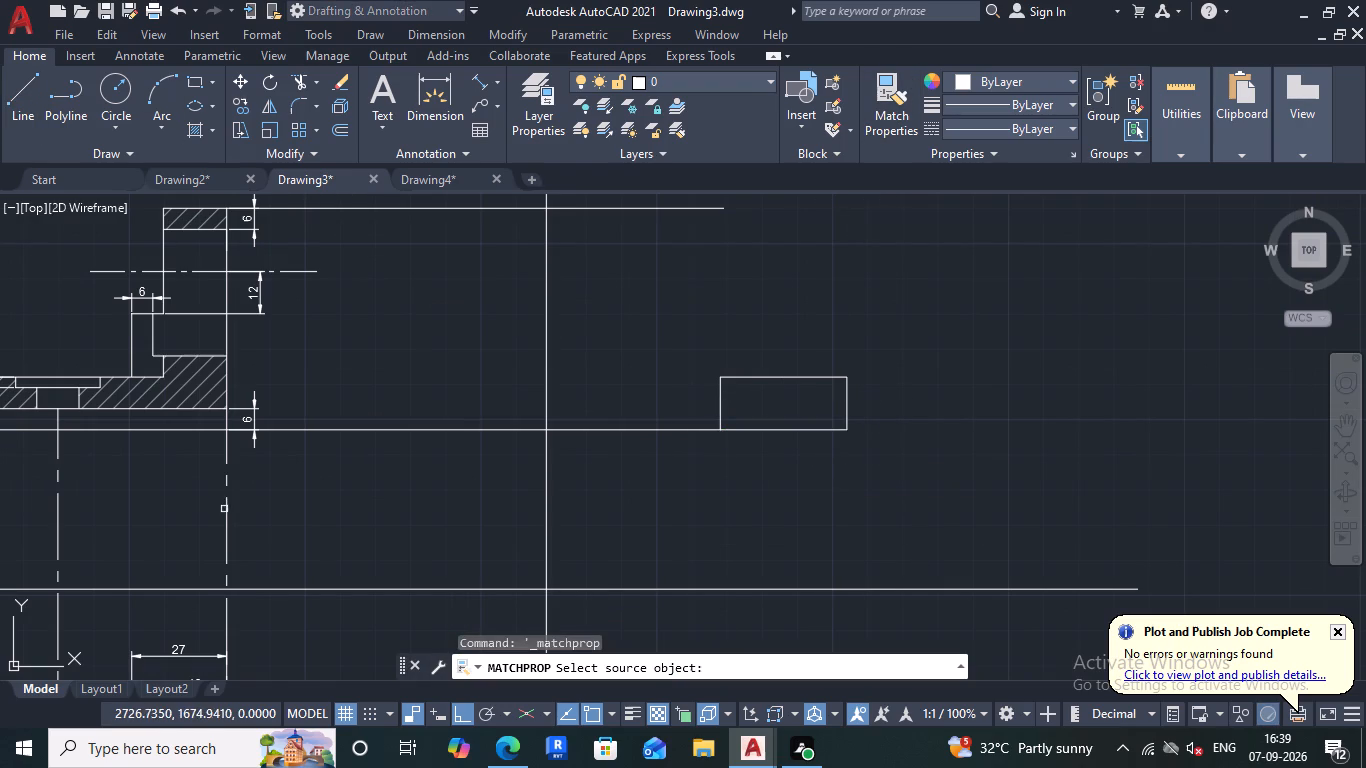
pyautogui.click(226, 511)
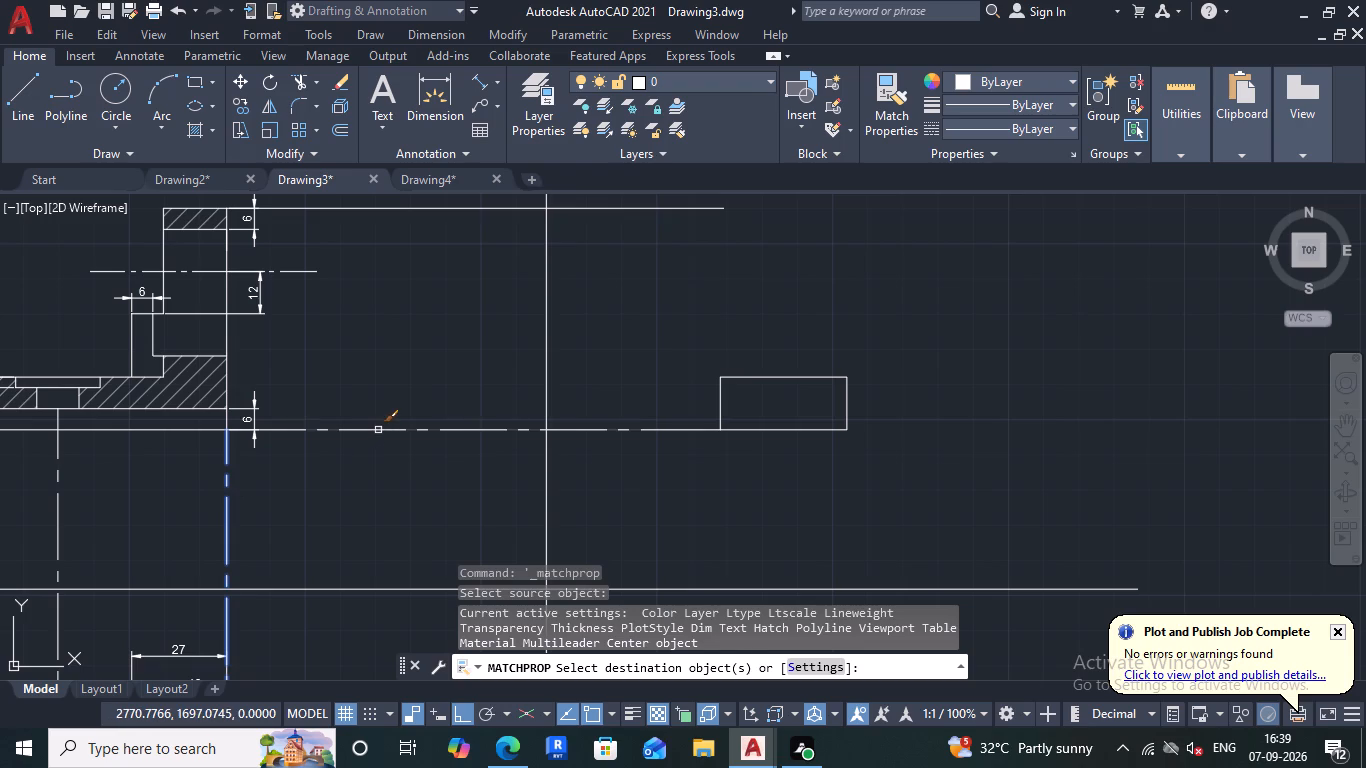
pyautogui.click(378, 430)
pyautogui.scroll(-2, 402, 385)
pyautogui.scroll(1, 390, 308)
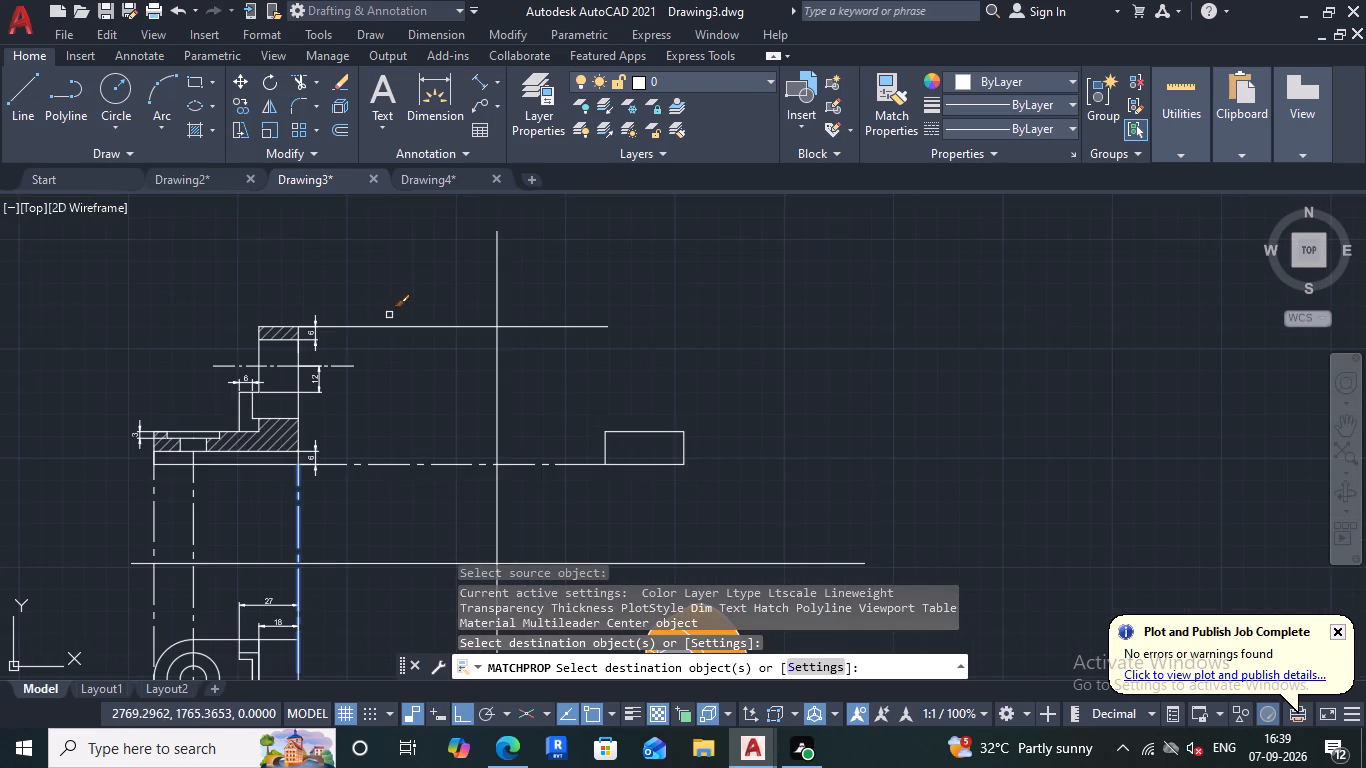
pyautogui.click(385, 326)
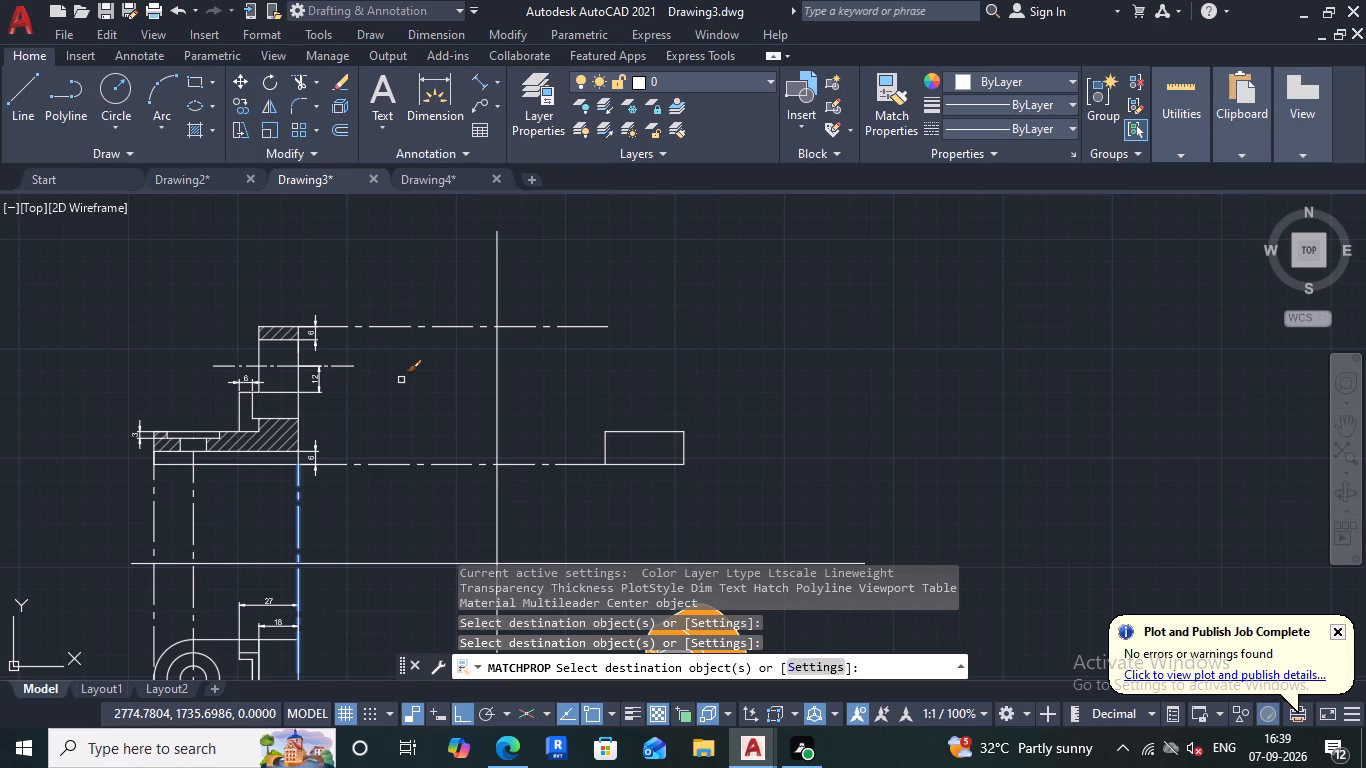
pyautogui.press('Escape')
# Draw half a notch from the midpoint of the side view's bottom edge: 6 up, 7.5 across, and down past that edge.
pyautogui.scroll(-1, 504, 391)
pyautogui.scroll(1, 467, 410)
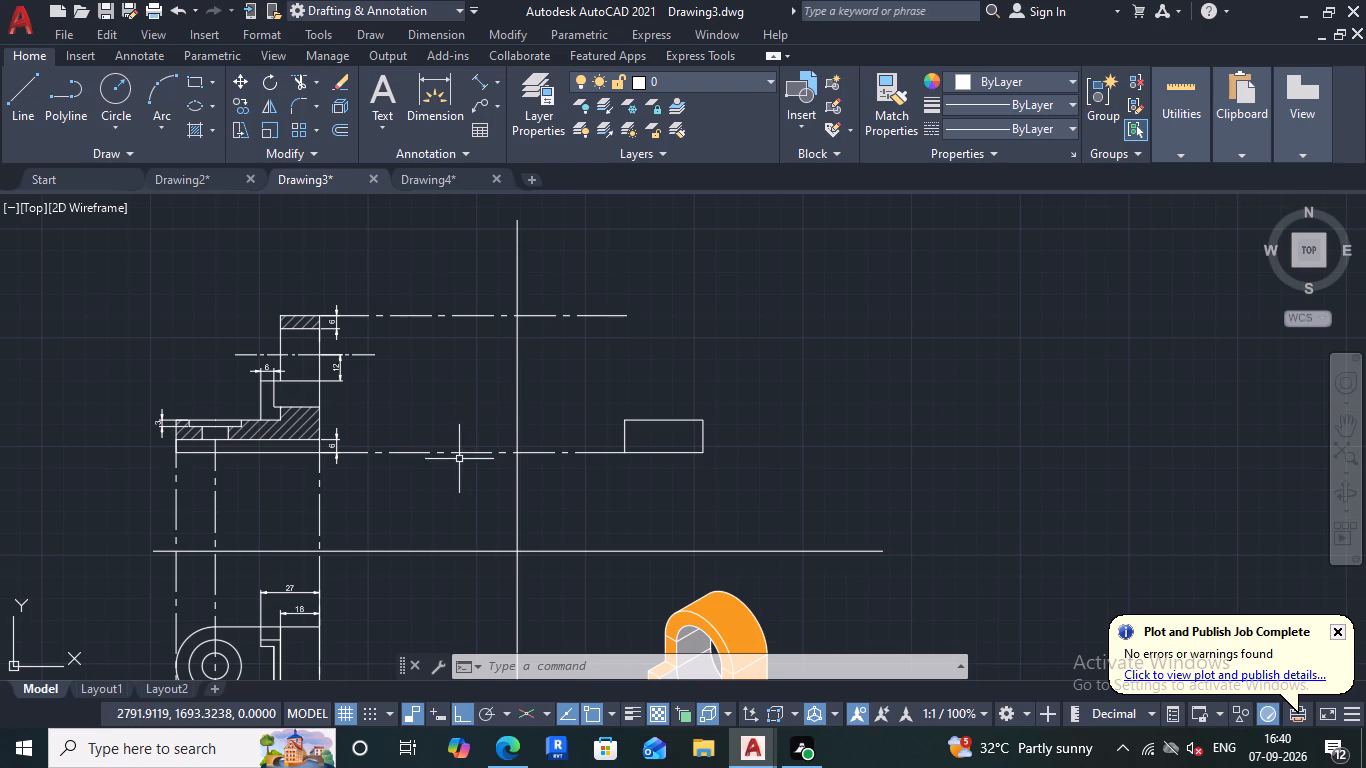
pyautogui.scroll(-2, 478, 448)
pyautogui.scroll(2, 561, 475)
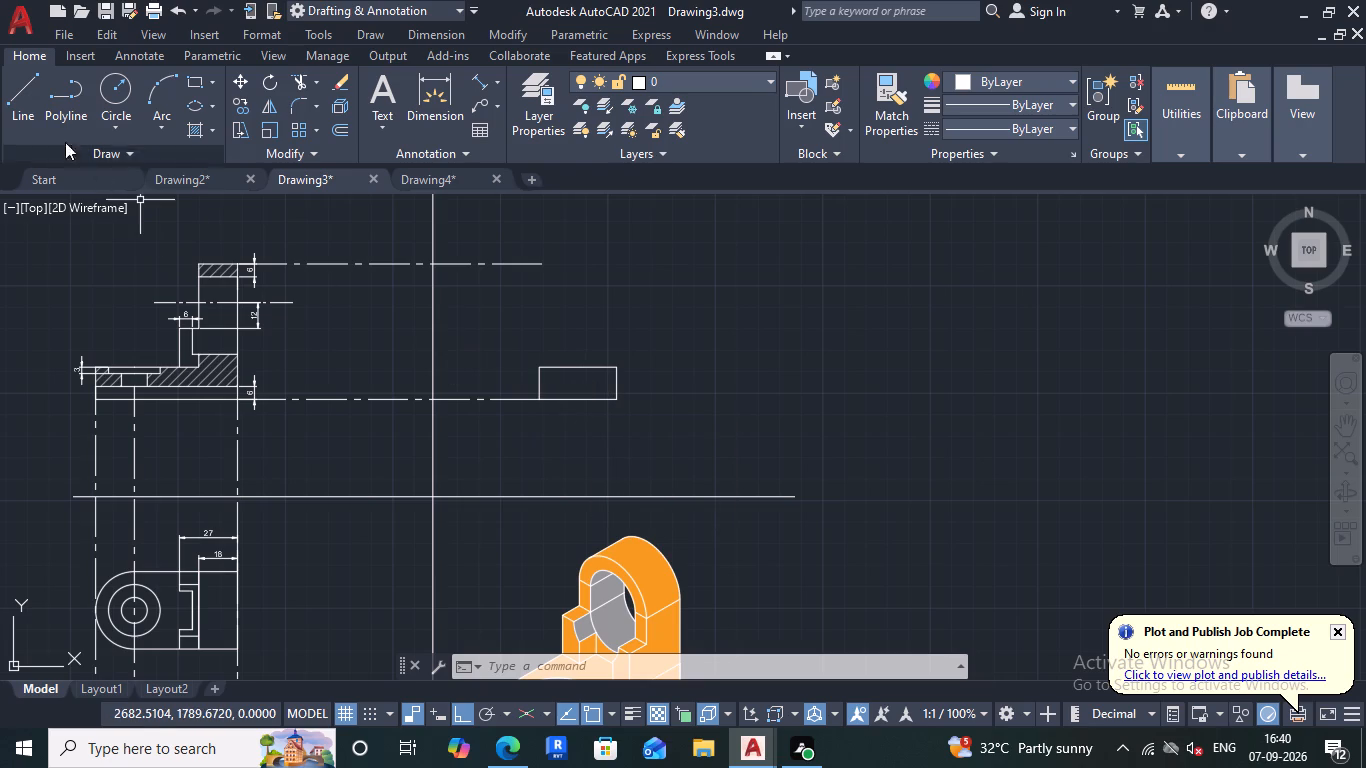
pyautogui.click(27, 101)
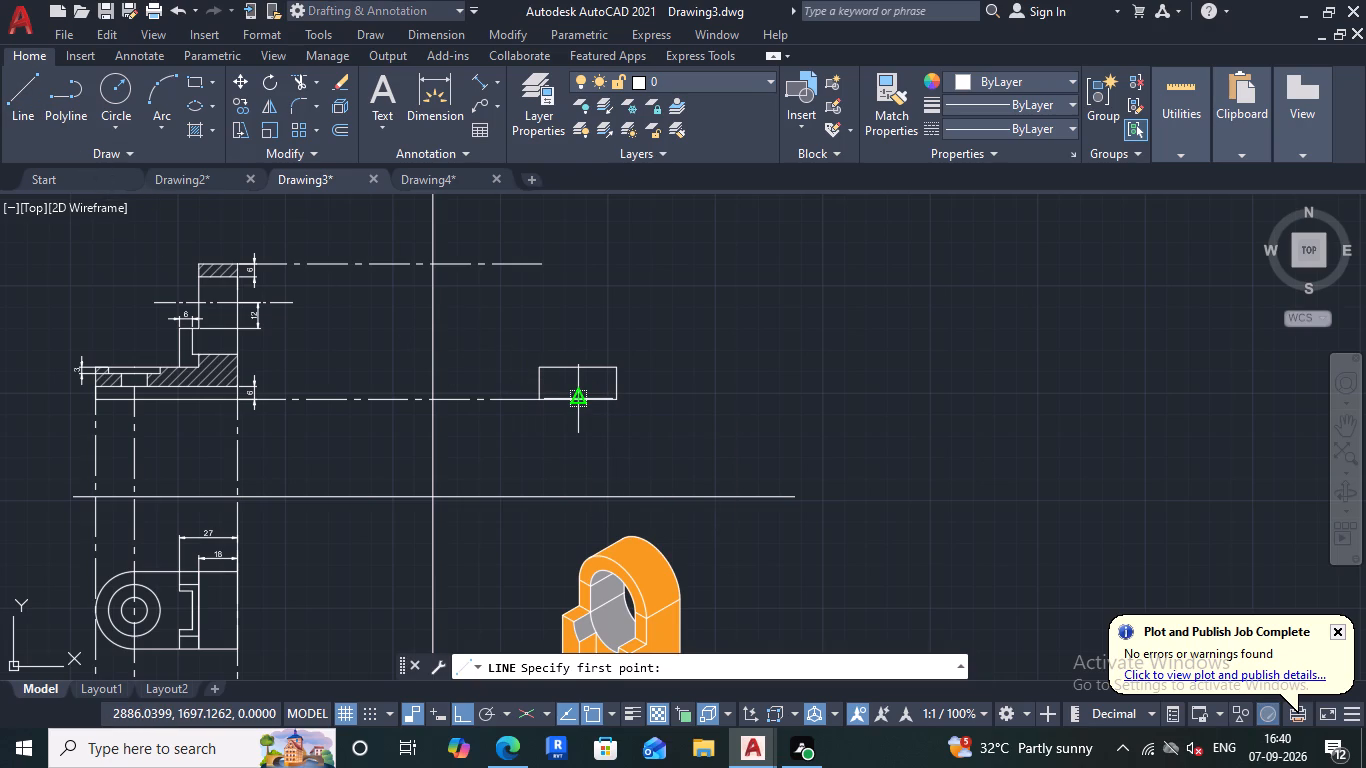
pyautogui.click(576, 403)
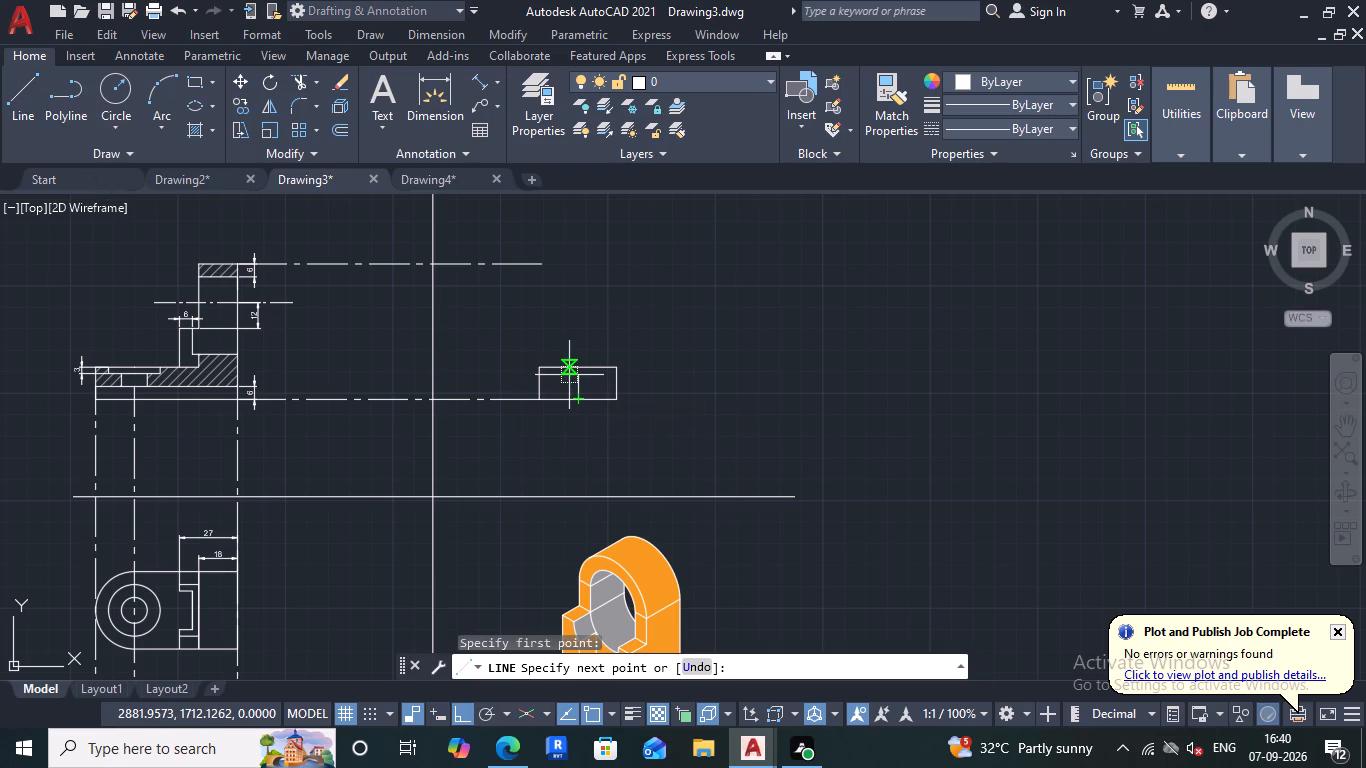
pyautogui.press('6')
pyautogui.press('Return')
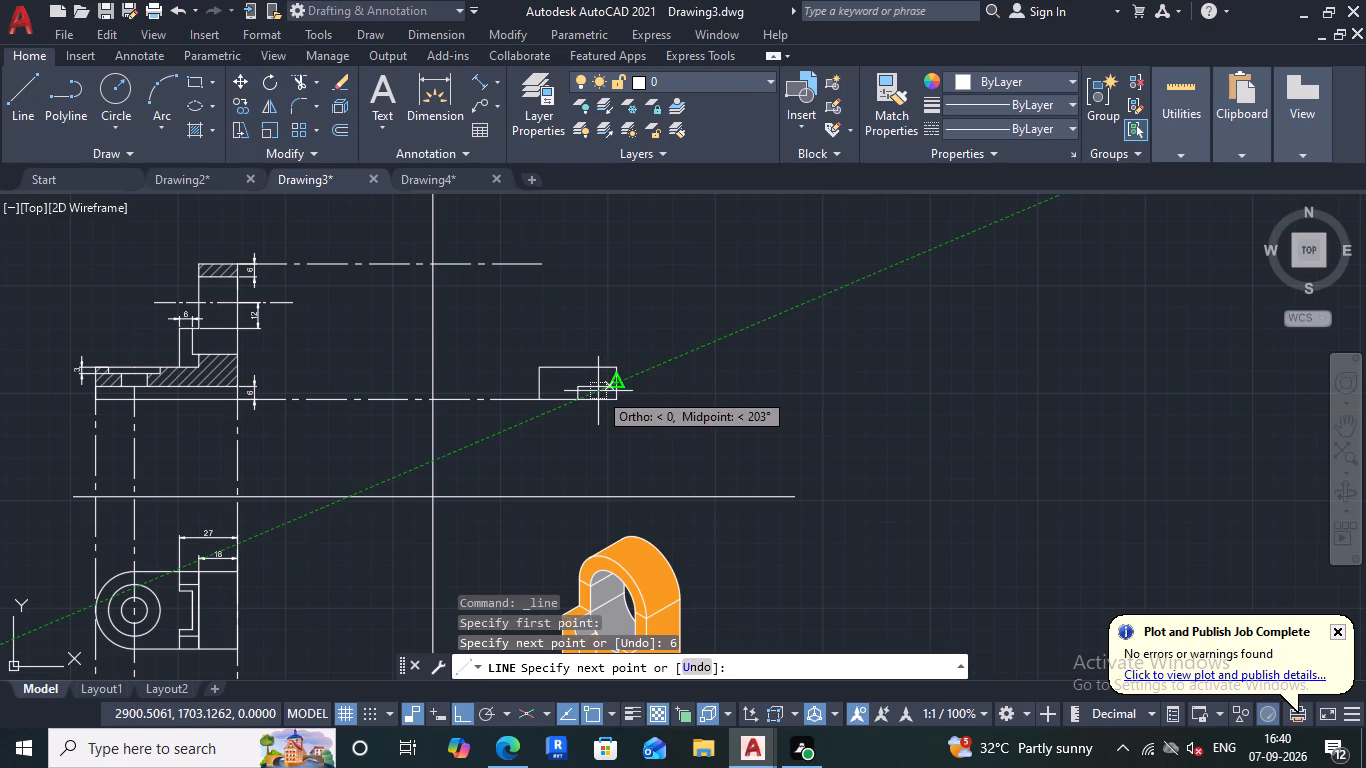
pyautogui.write('7.5')
pyautogui.press('Return')
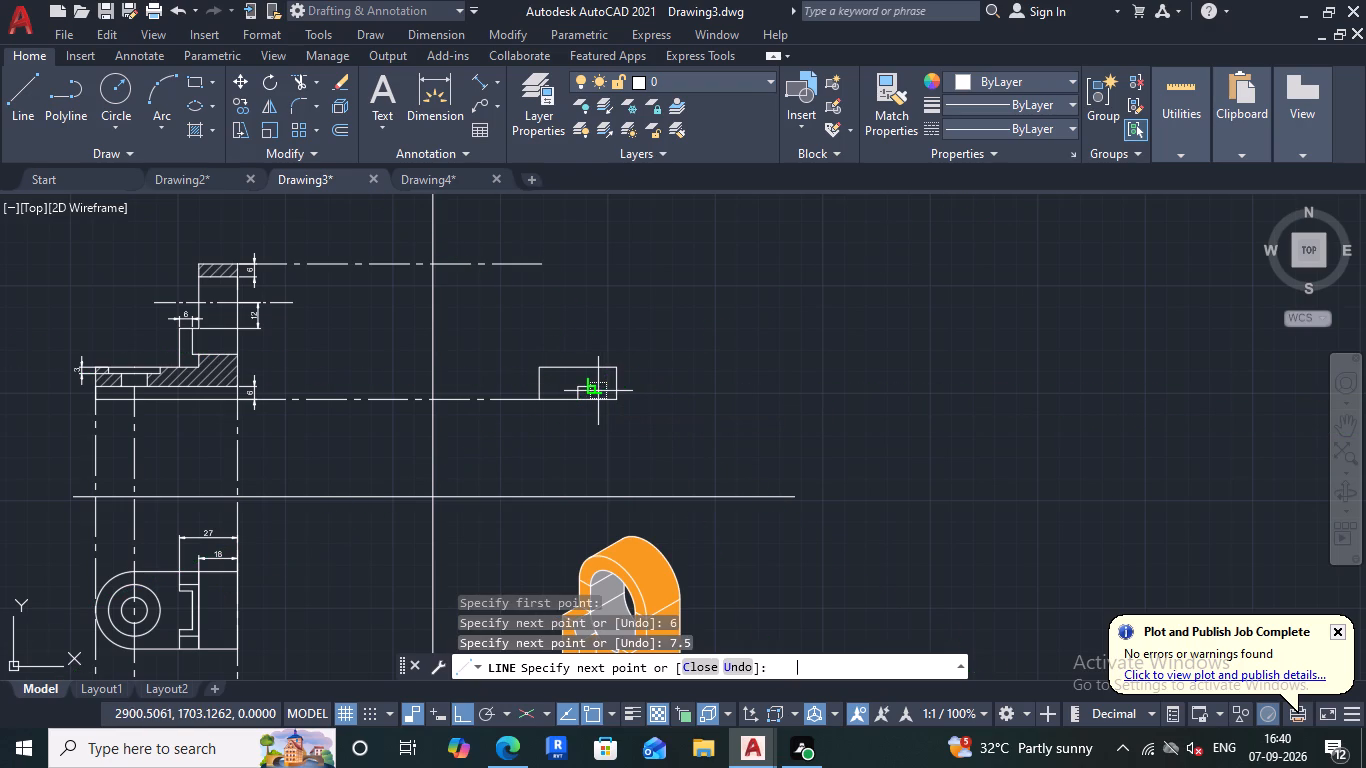
pyautogui.scroll(1, 601, 423)
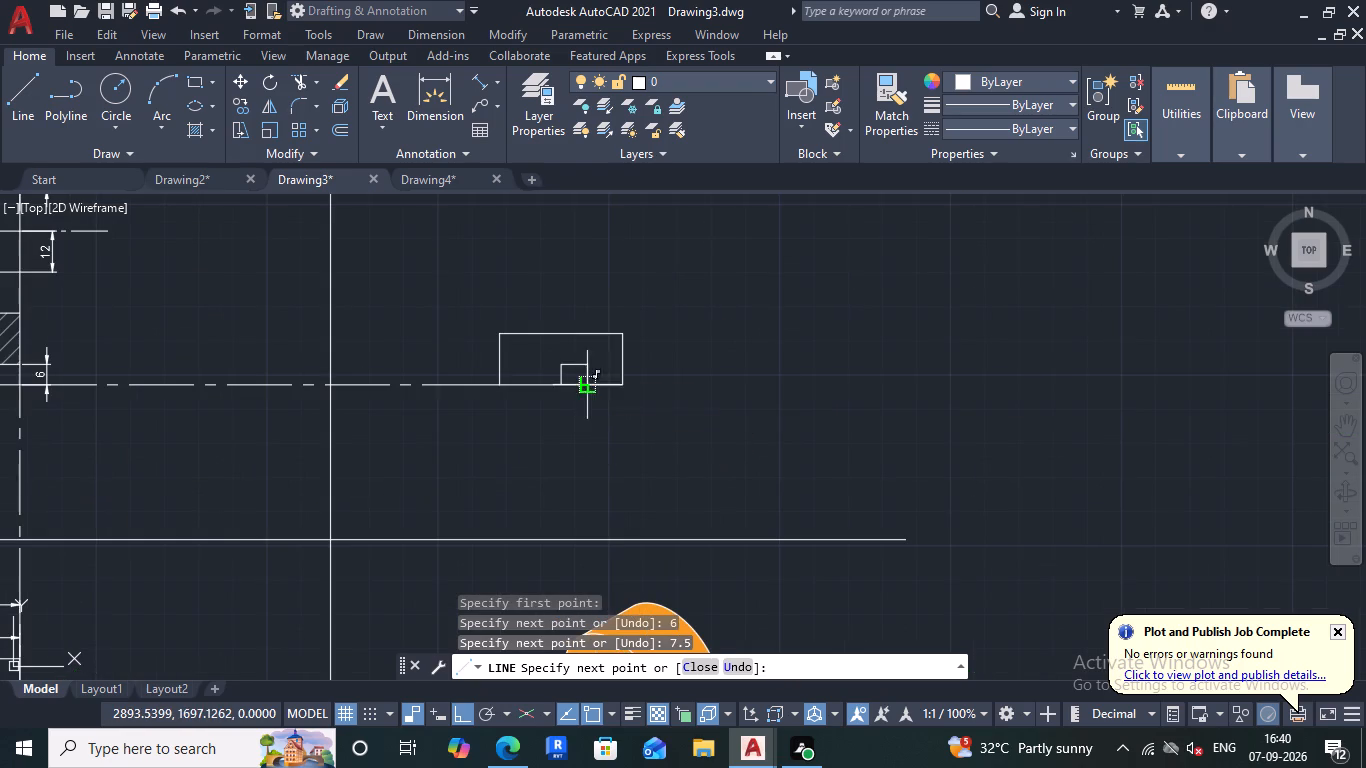
pyautogui.scroll(2, 591, 388)
pyautogui.click(591, 399)
pyautogui.press('Escape')
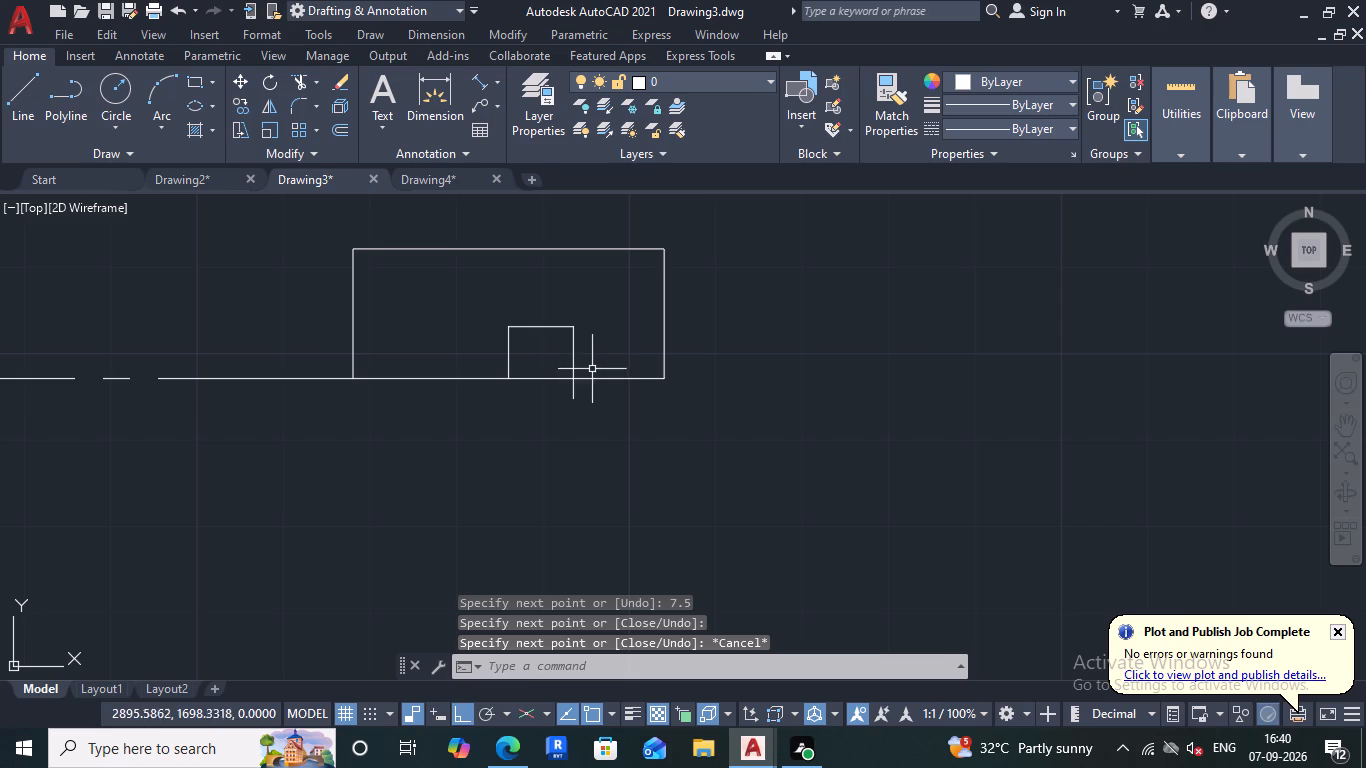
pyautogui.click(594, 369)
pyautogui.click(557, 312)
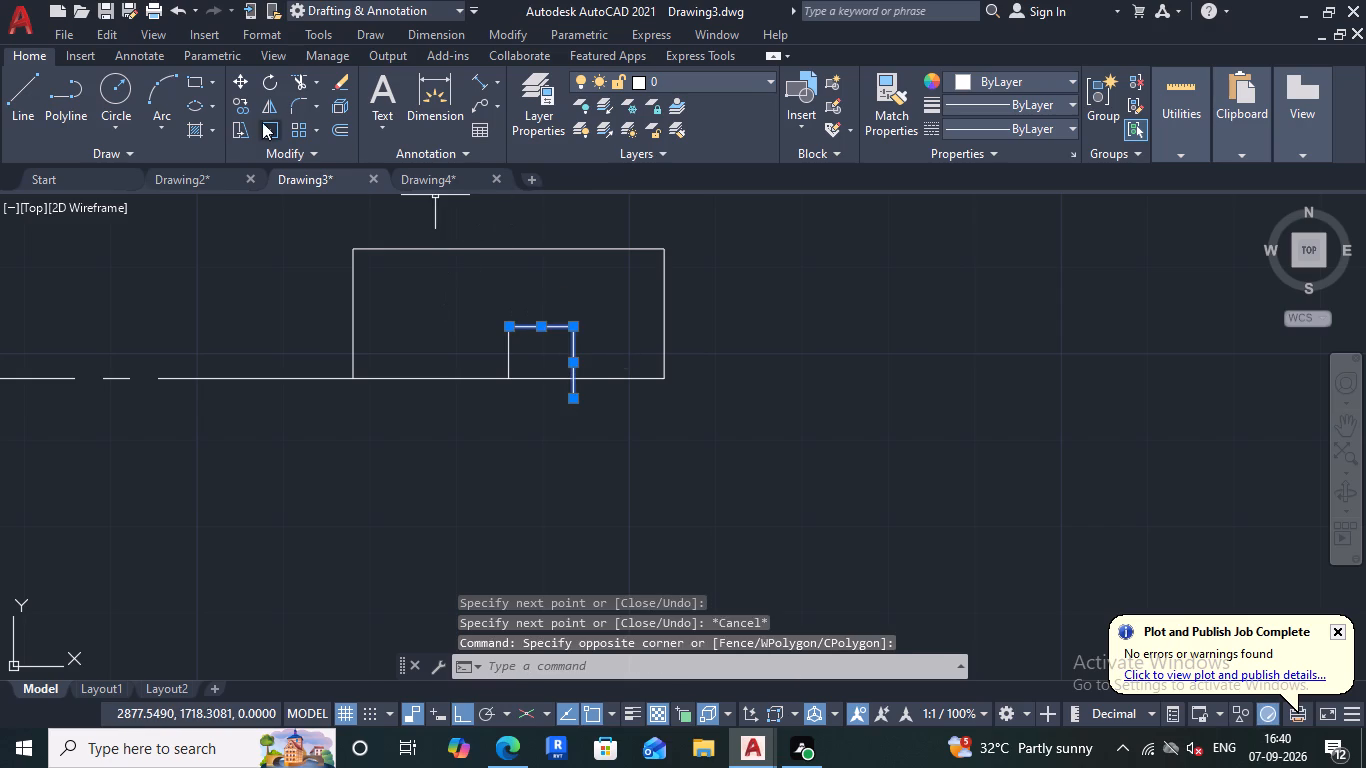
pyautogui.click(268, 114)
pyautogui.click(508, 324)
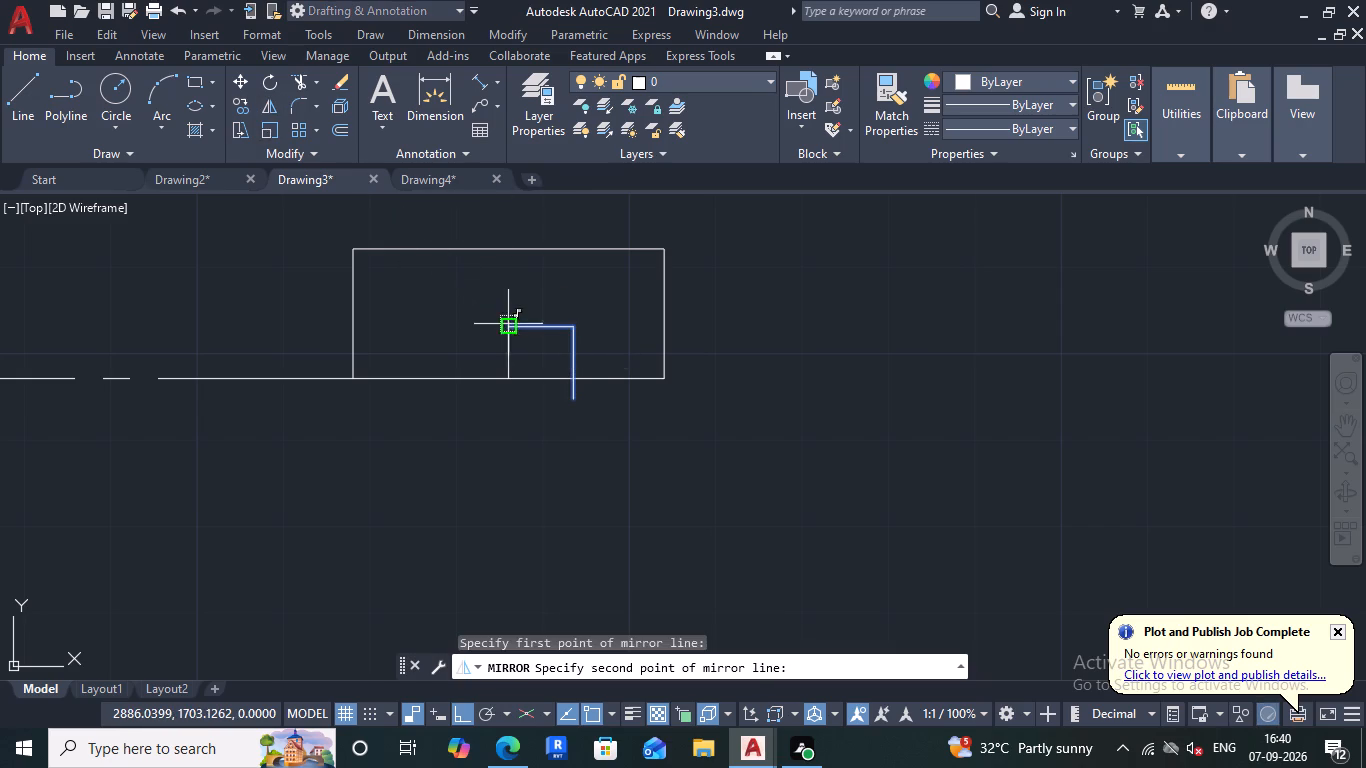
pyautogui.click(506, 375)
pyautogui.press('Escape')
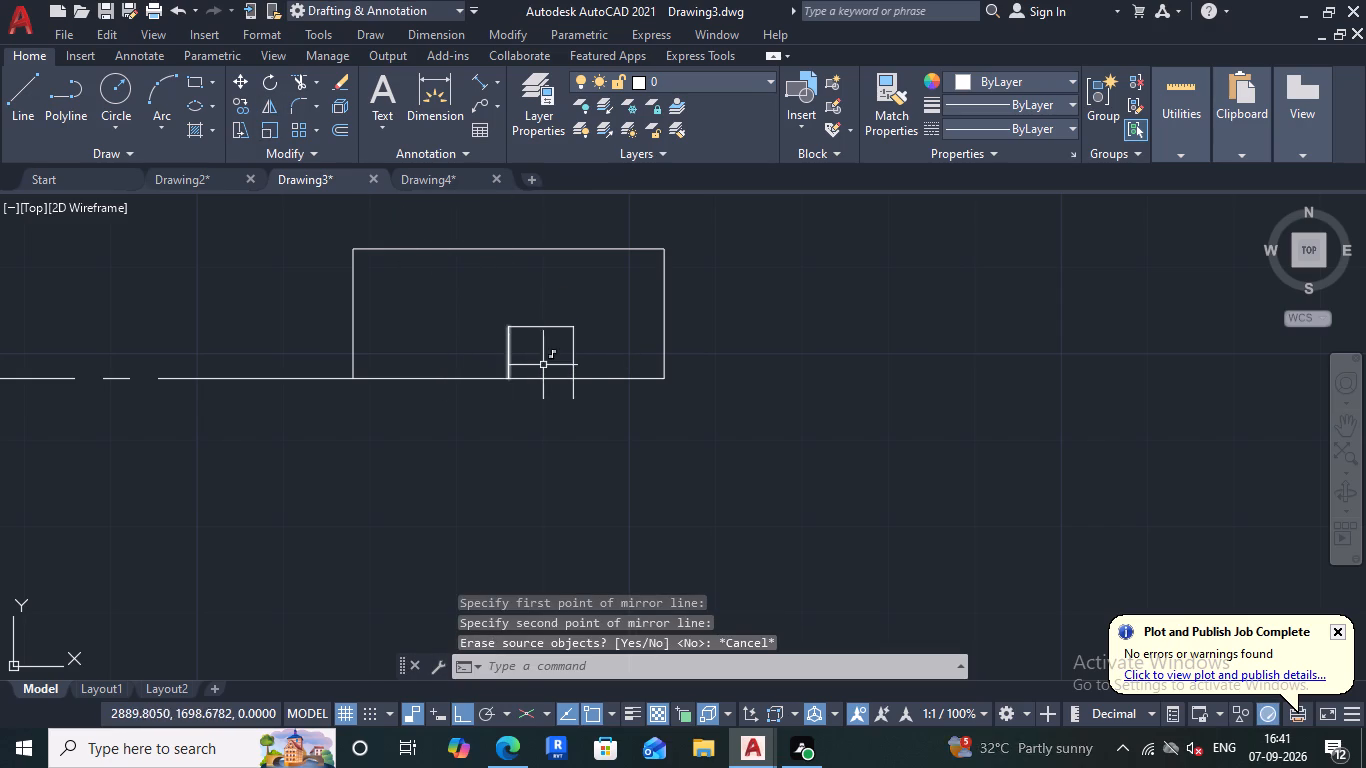
# Mirror the half notch's top and side lines about its vertical line at the base's middle, keeping the originals.
pyautogui.click(595, 351)
pyautogui.click(526, 294)
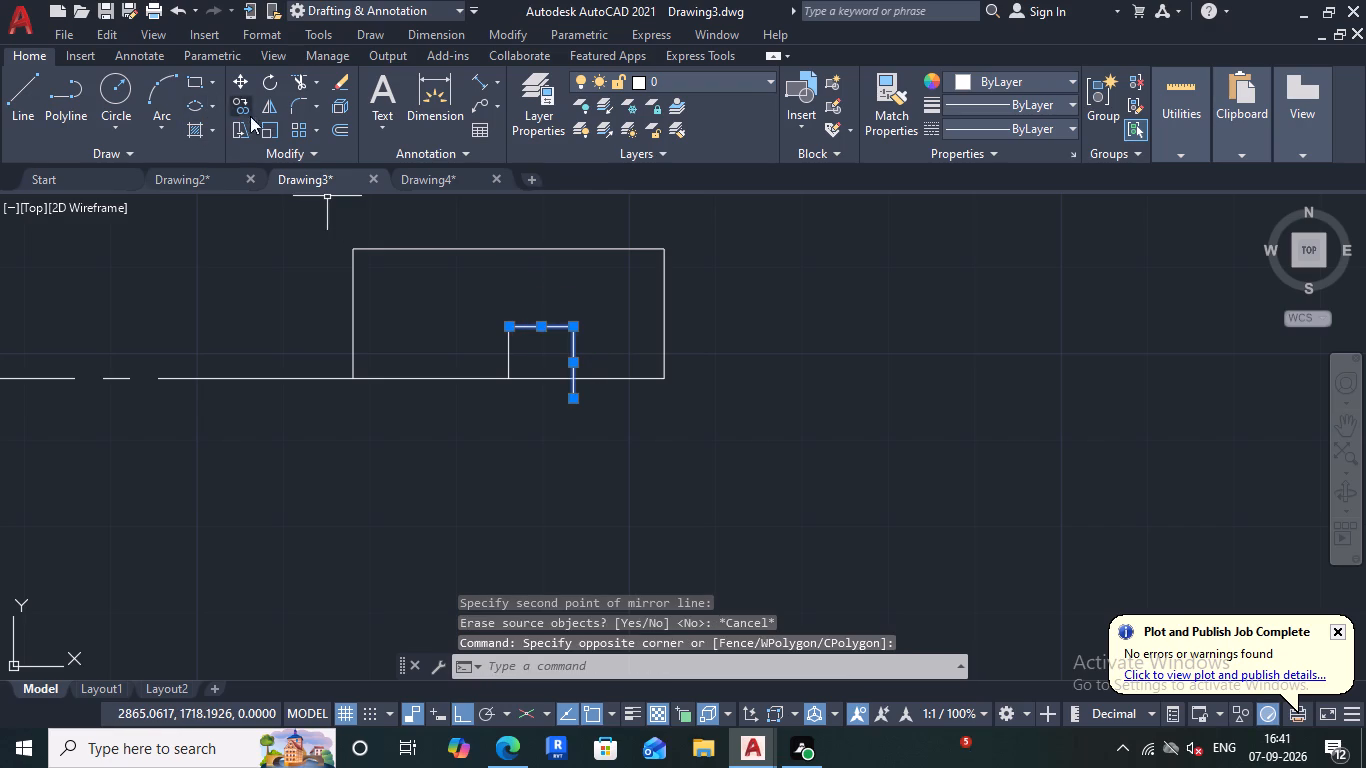
pyautogui.click(268, 109)
pyautogui.click(509, 326)
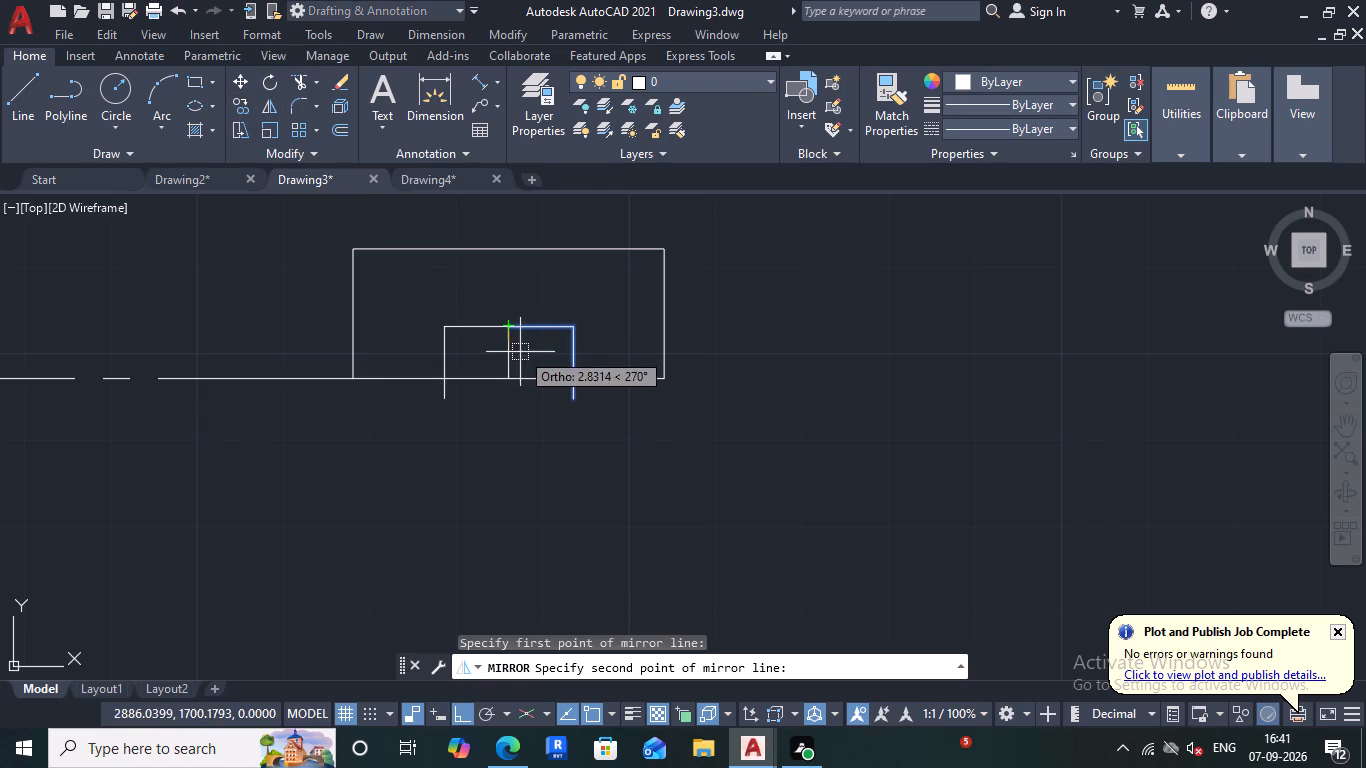
pyautogui.click(509, 377)
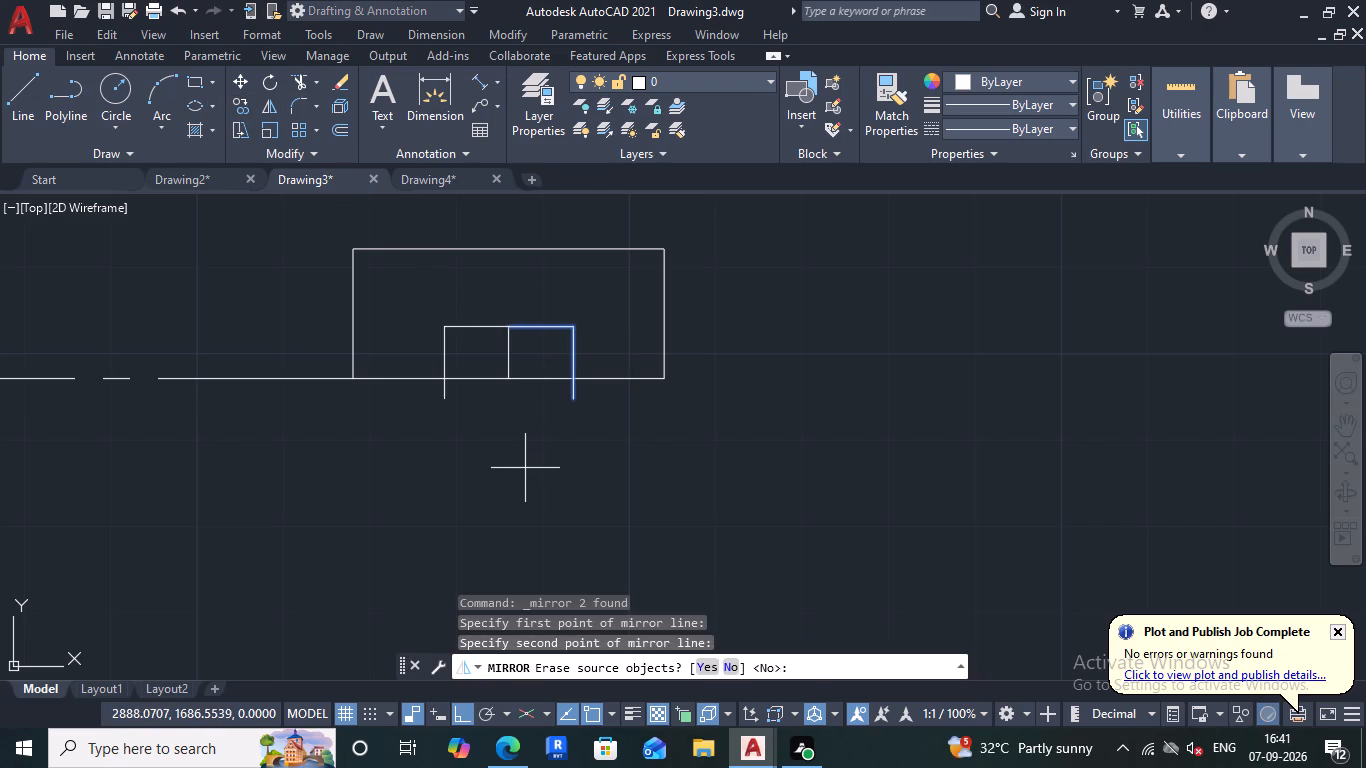
pyautogui.click(733, 671)
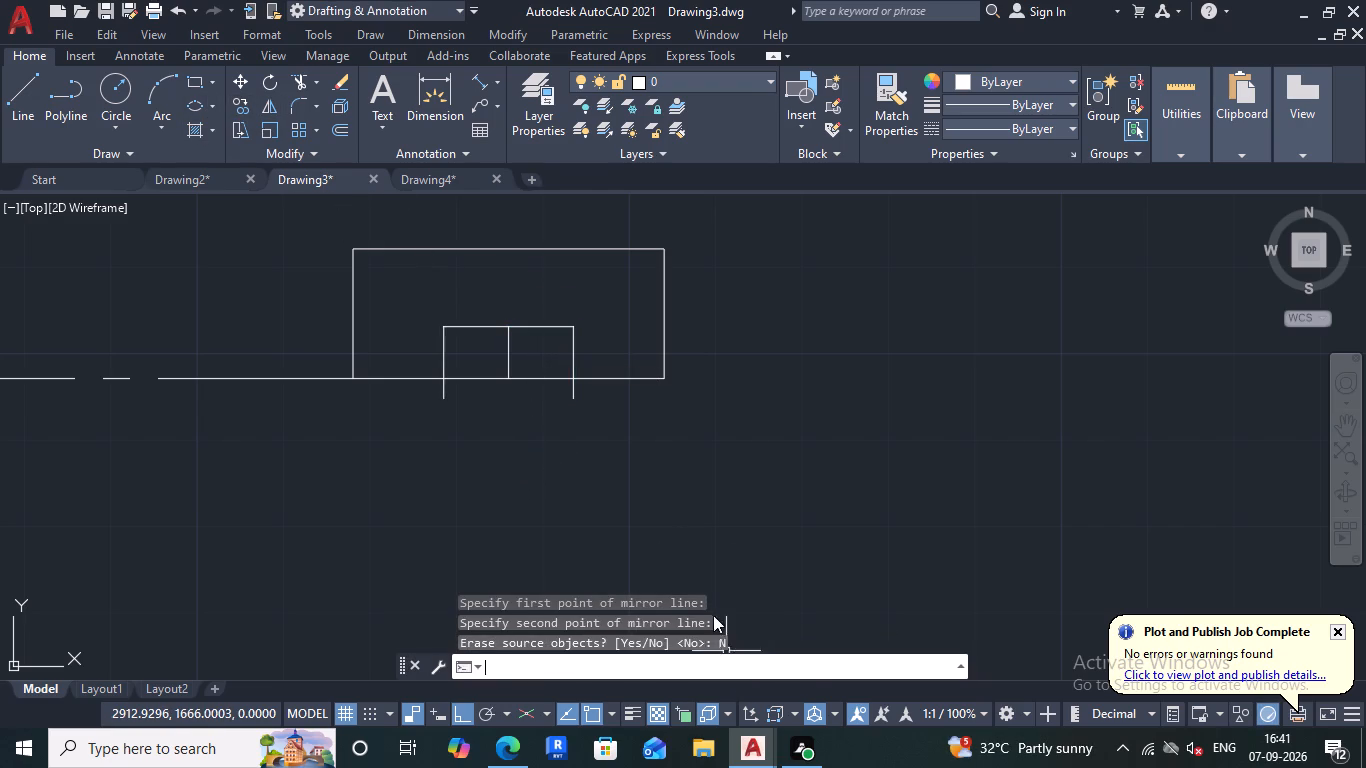
# Trim the notch sides' overshoots below the base, its middle vertical line, and the base's bottom edge across the notch opening.
pyautogui.click(302, 87)
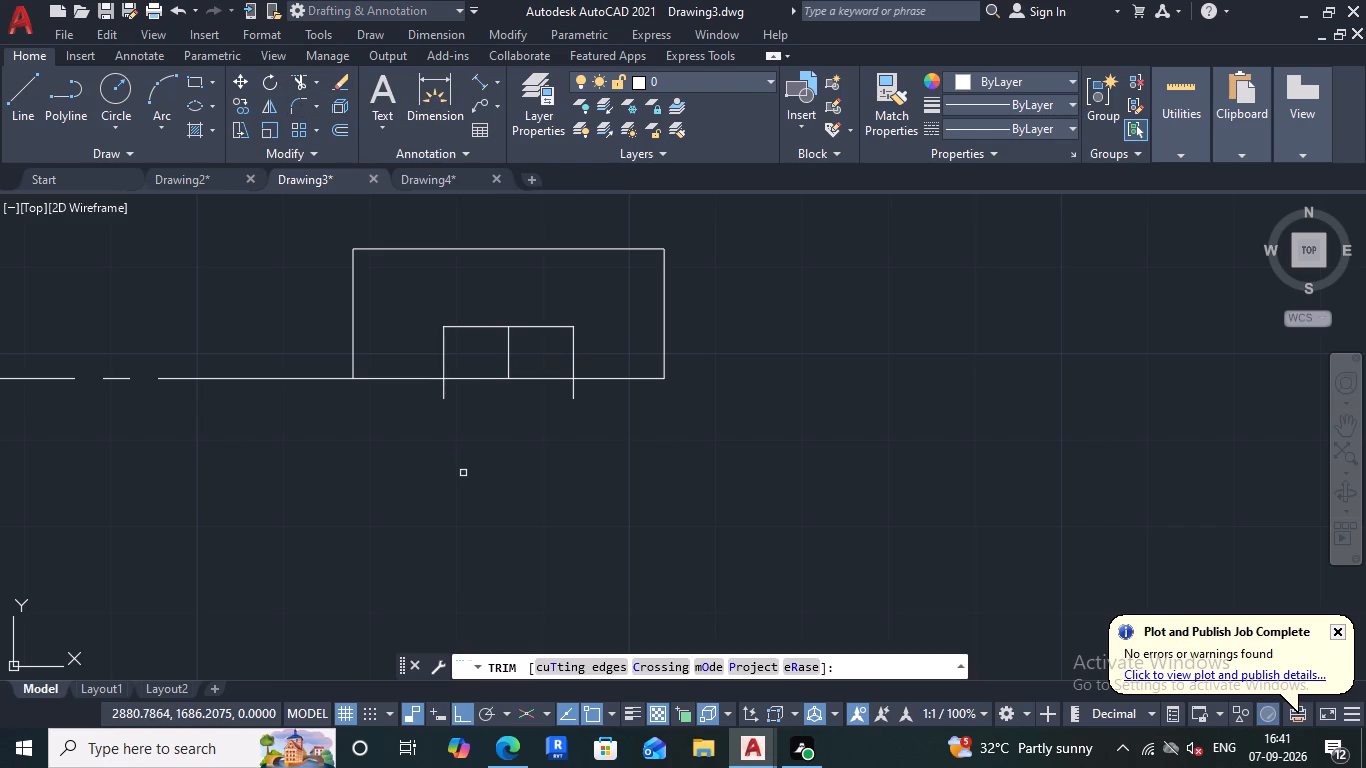
pyautogui.scroll(1, 464, 471)
pyautogui.click(430, 341)
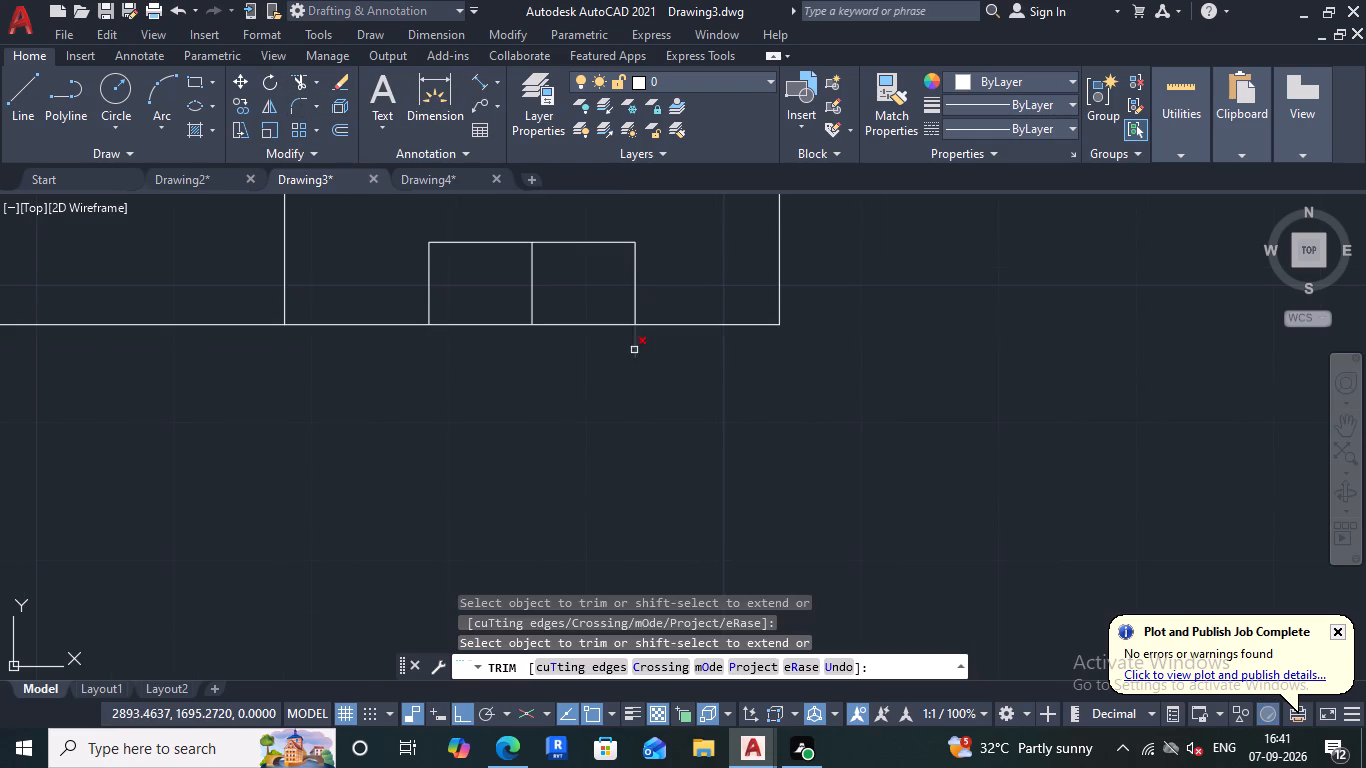
pyautogui.click(634, 349)
pyautogui.click(529, 282)
pyautogui.scroll(-3, 564, 365)
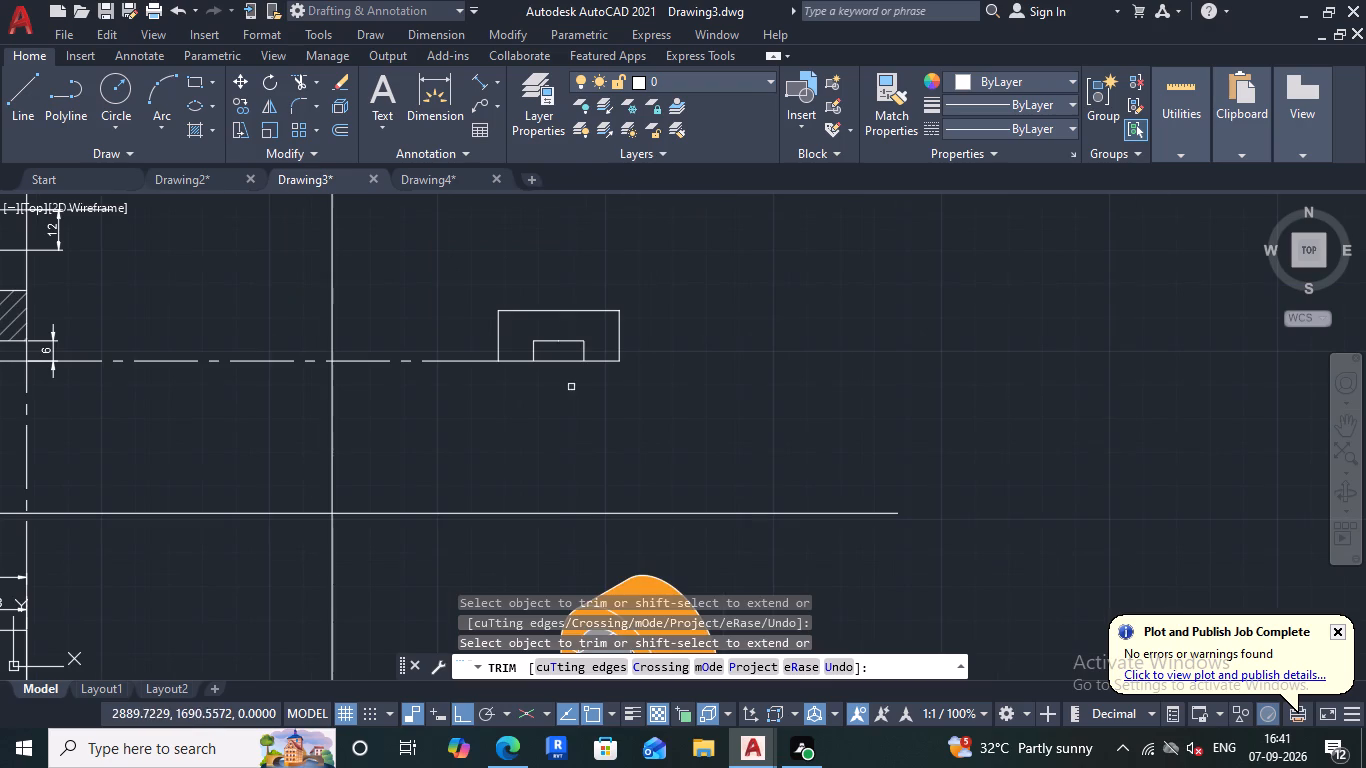
pyautogui.scroll(1, 553, 385)
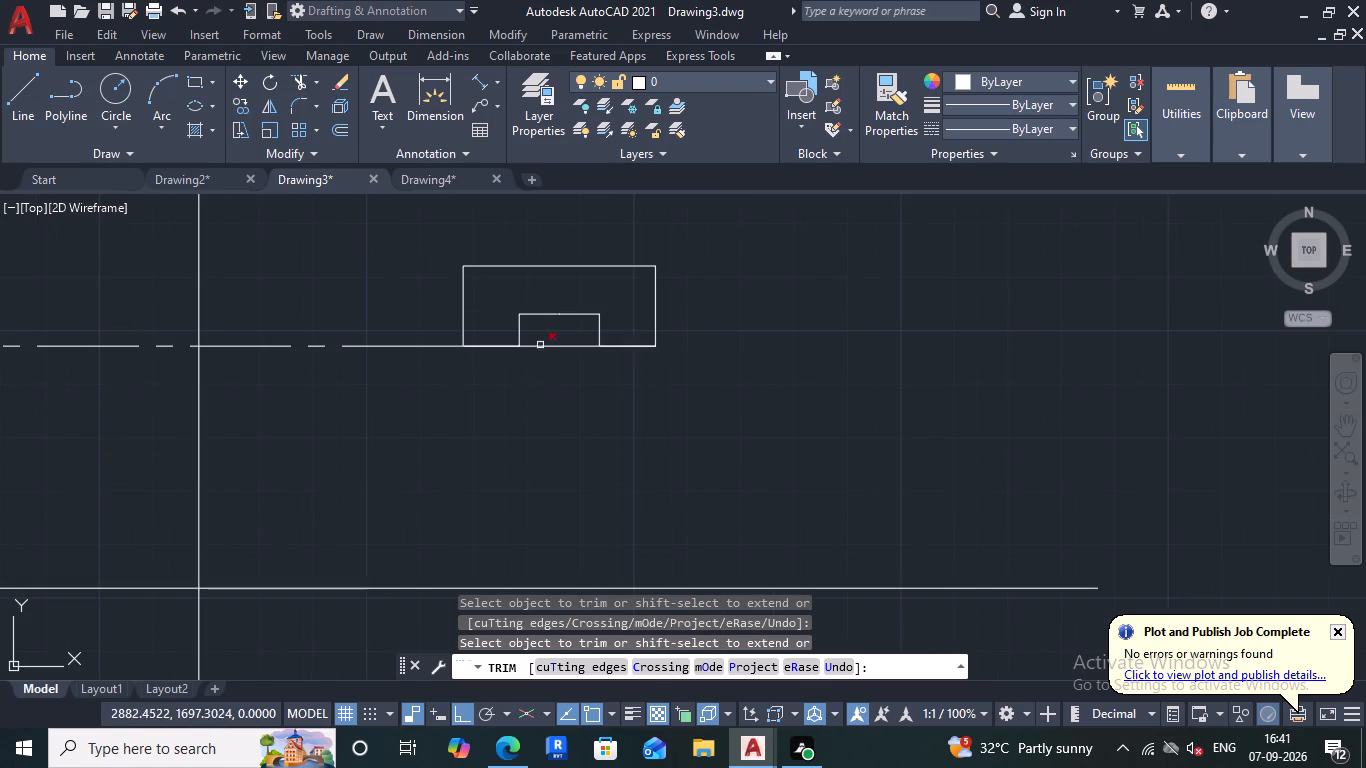
pyautogui.moveTo(555, 338); pyautogui.dragTo(571, 385)
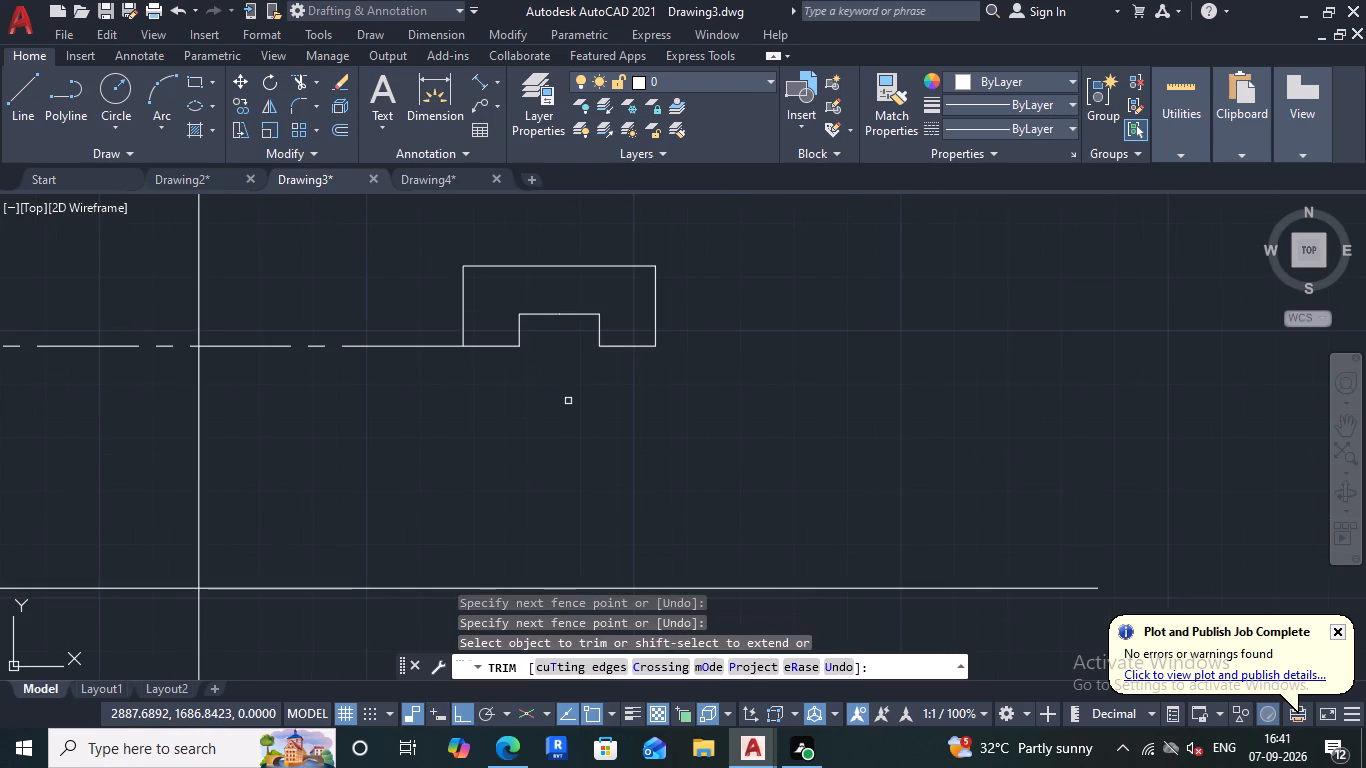
pyautogui.scroll(-1, 568, 401)
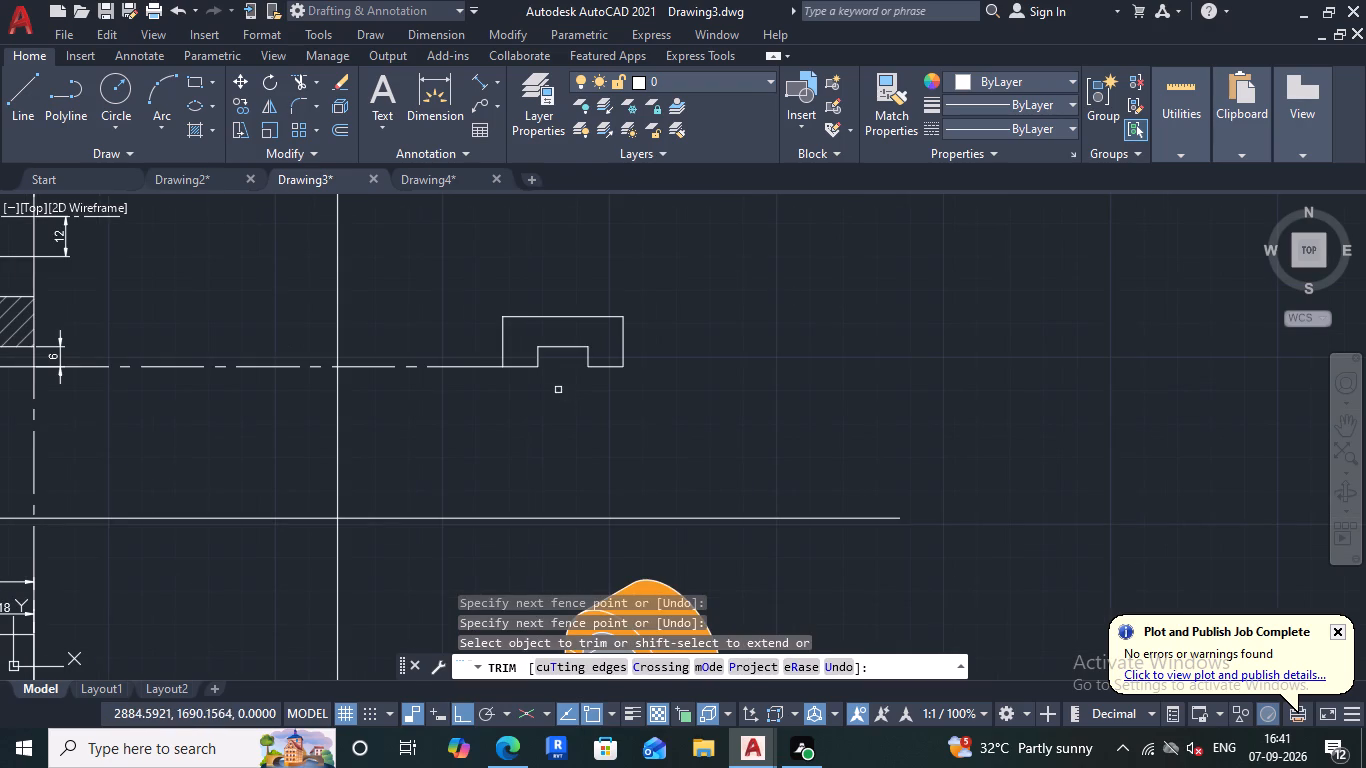
pyautogui.press('Escape')
# Draw the upright's outline on the base: 30 up from one top corner, 36 across, and down to the other top corner.
pyautogui.click(19, 86)
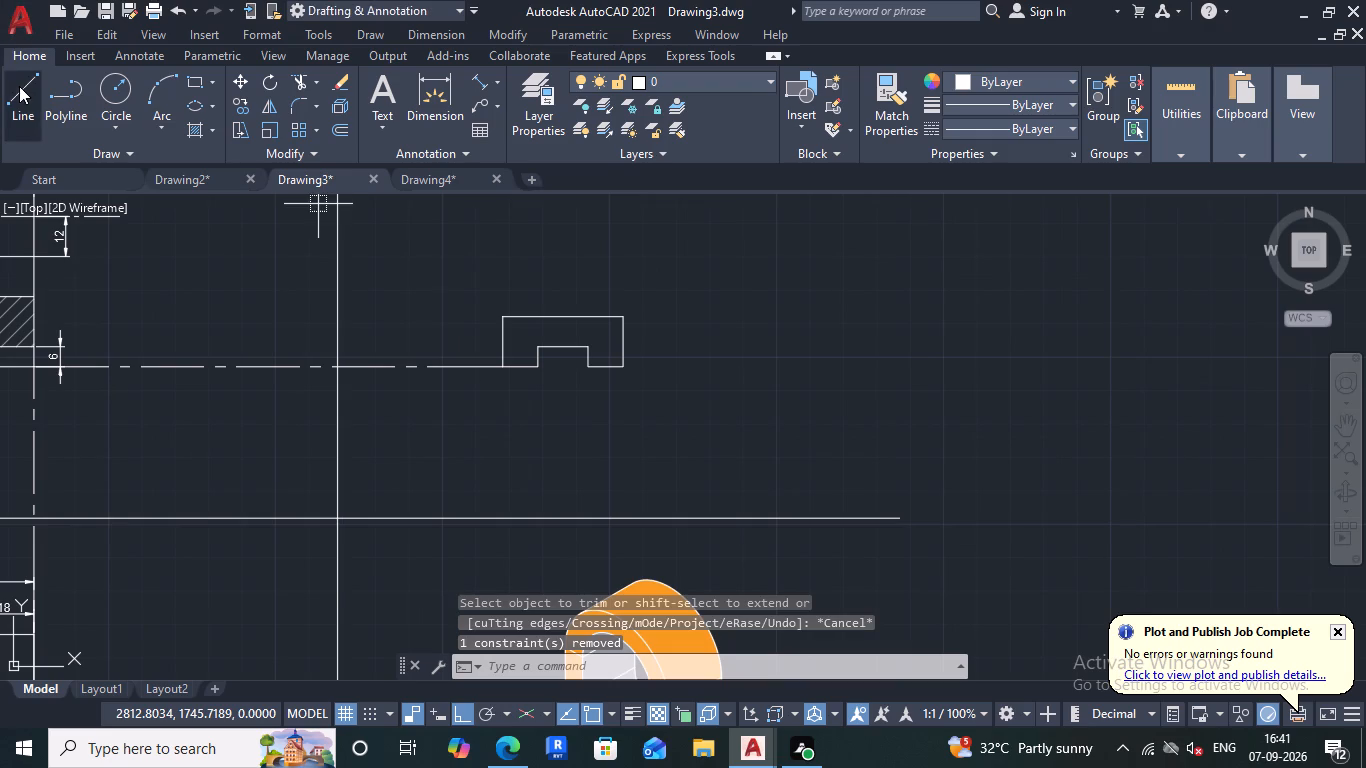
pyautogui.click(503, 321)
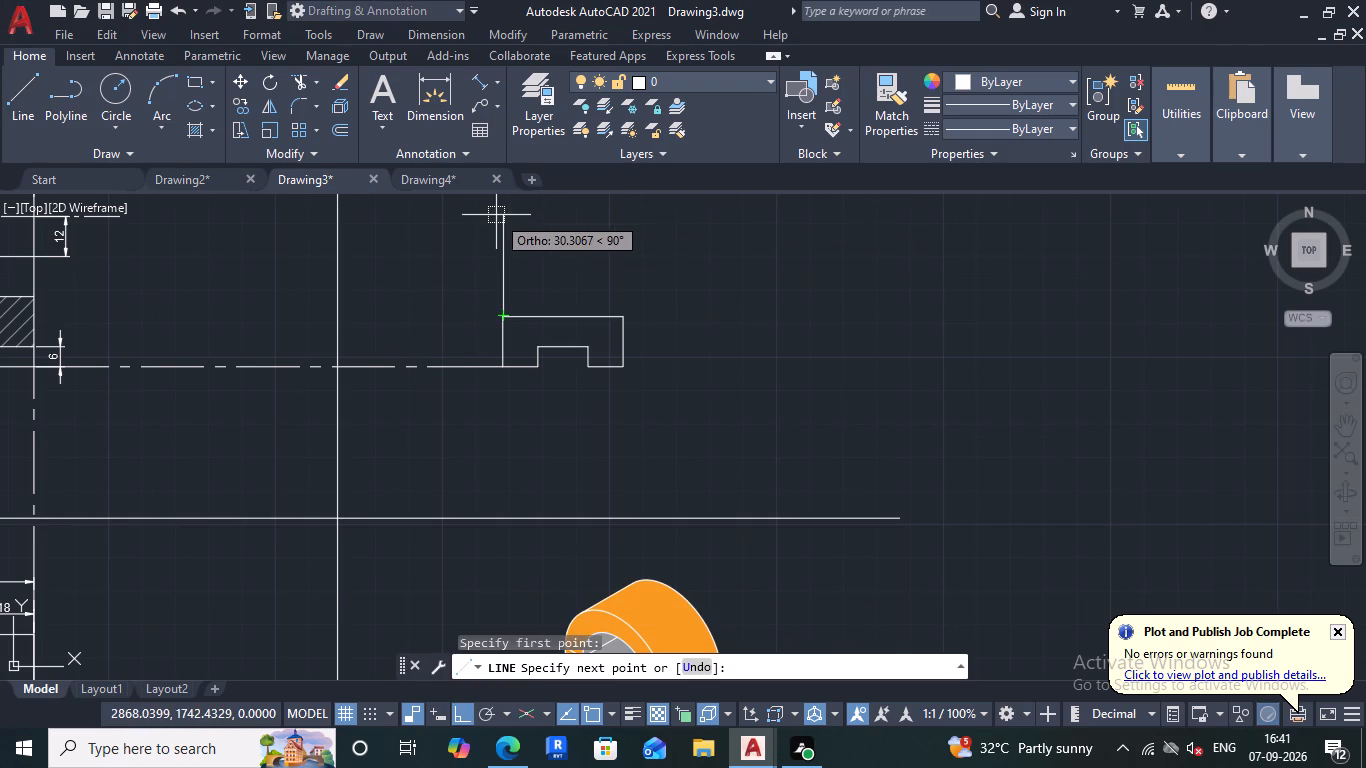
pyautogui.moveTo(496, 215); pyautogui.dragTo(483, 326, button='middle')
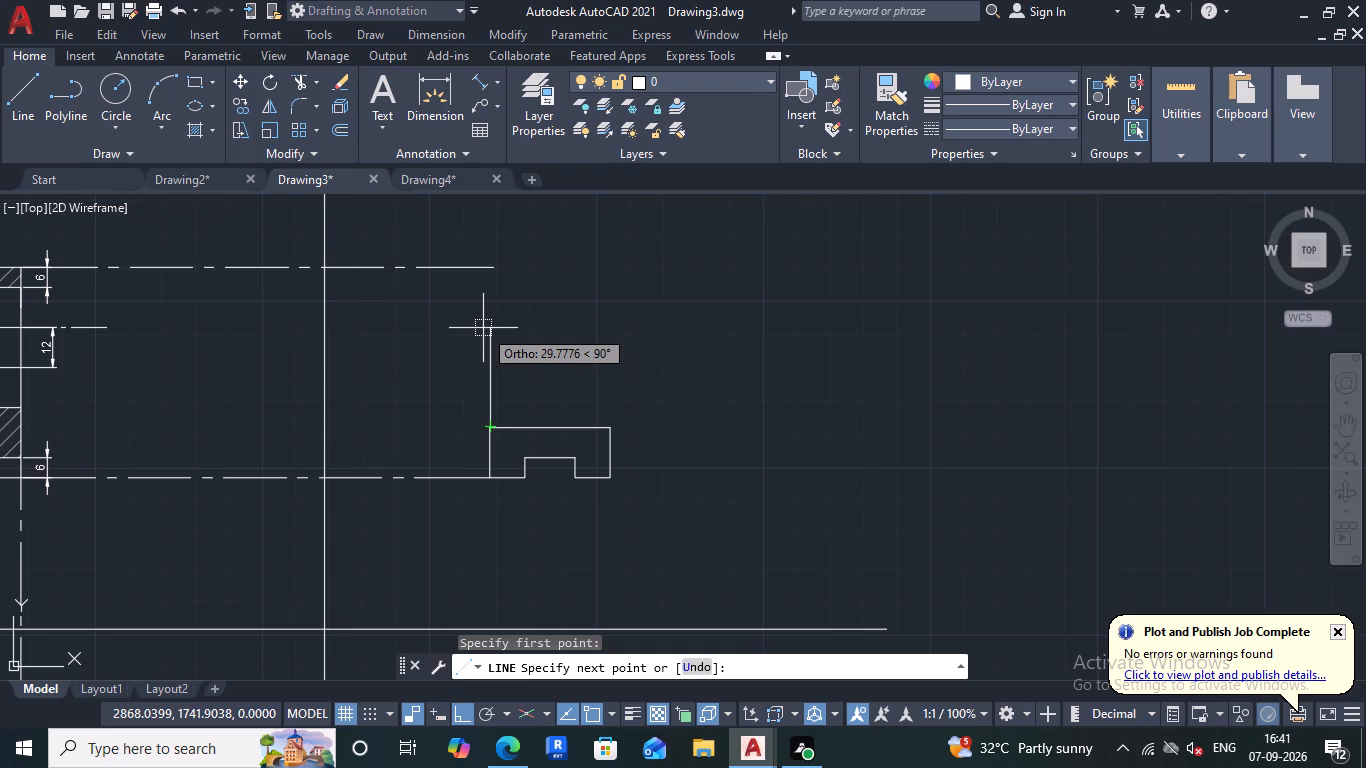
pyautogui.write('30')
pyautogui.press('Return')
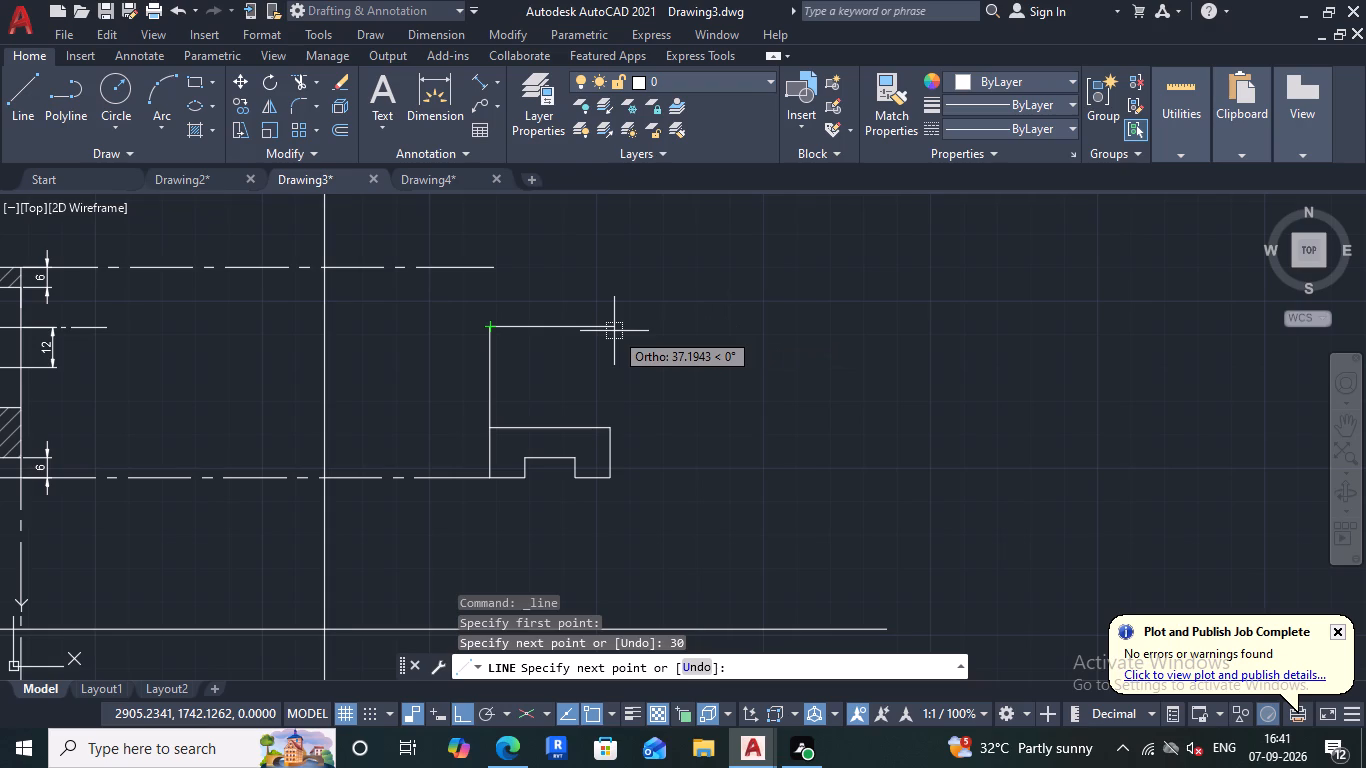
pyautogui.write('36')
pyautogui.press('Return')
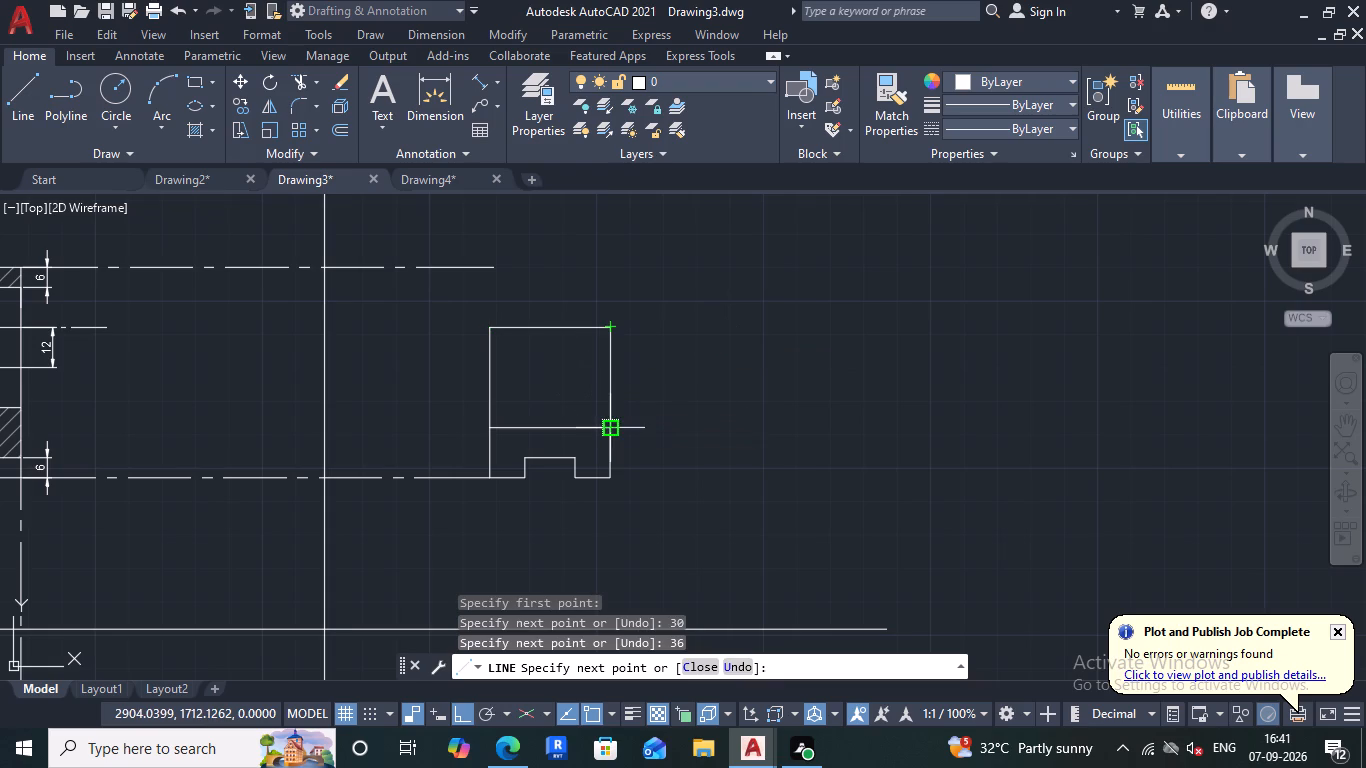
pyautogui.click(610, 423)
pyautogui.press('Escape')
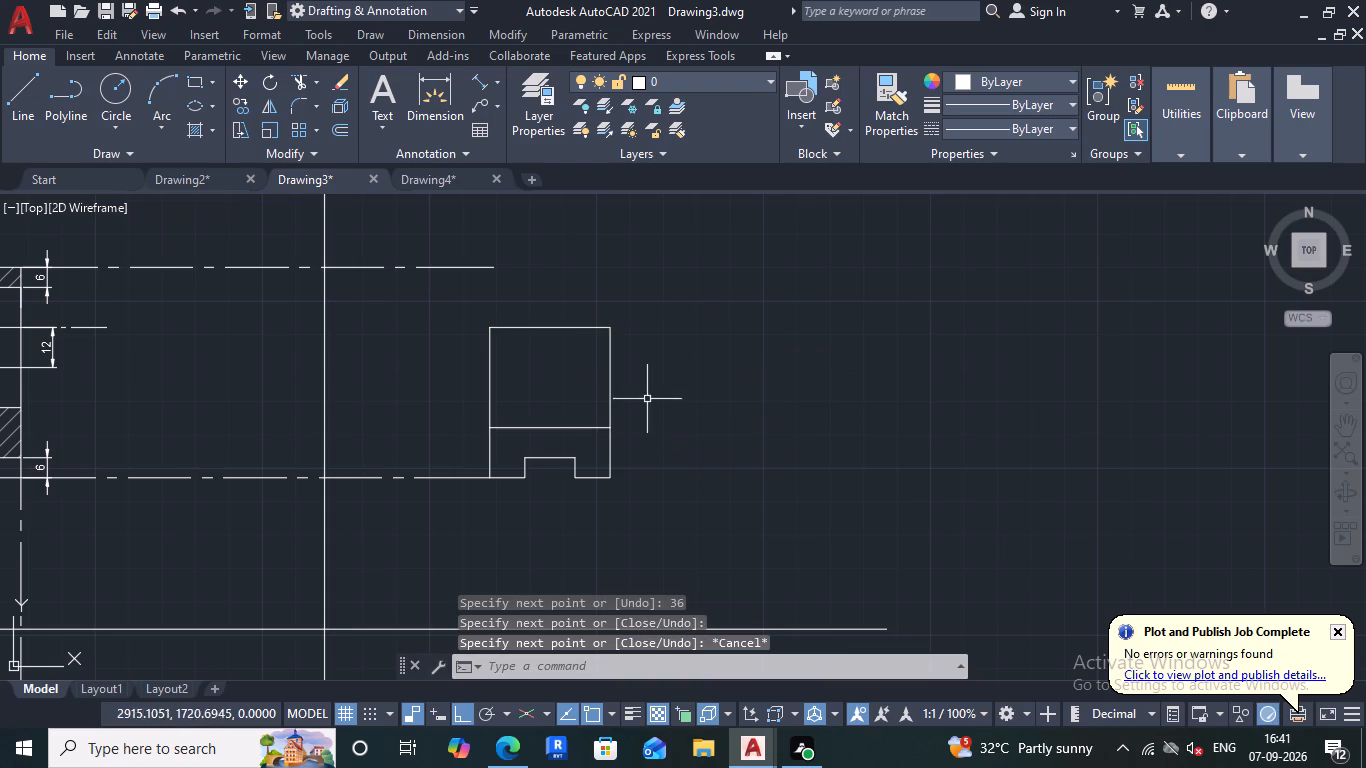
# Draw two concentric circles centred on the midpoint of the upright's top line, with radii 18 and 12.
pyautogui.click(116, 92)
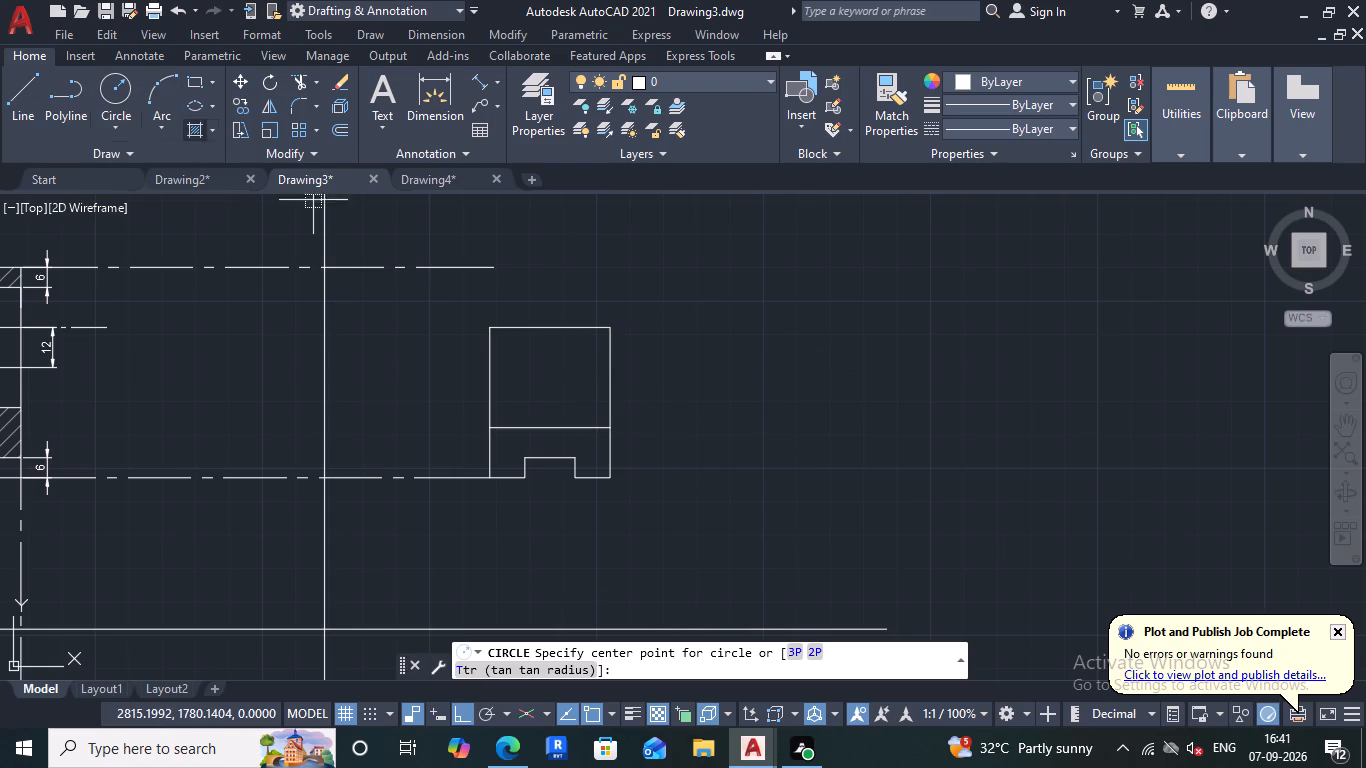
pyautogui.click(553, 331)
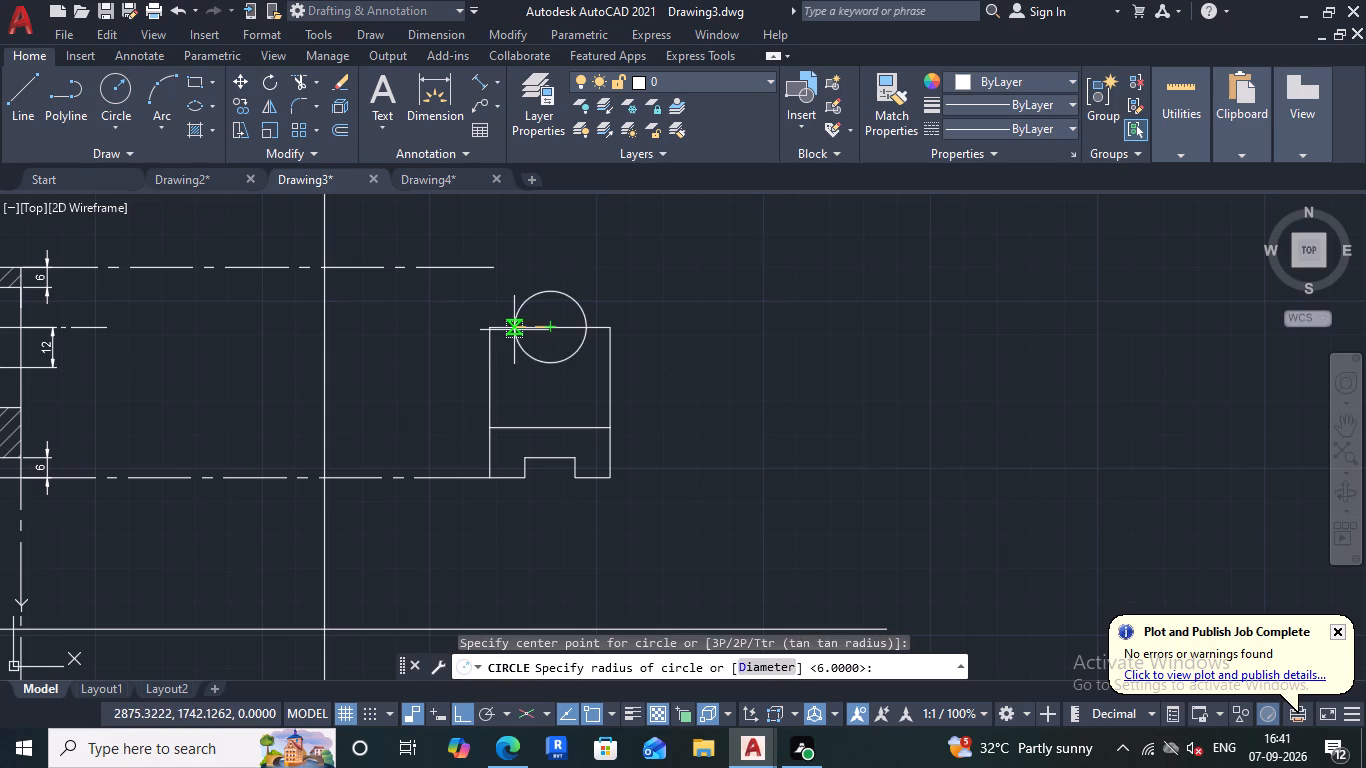
pyautogui.click(491, 325)
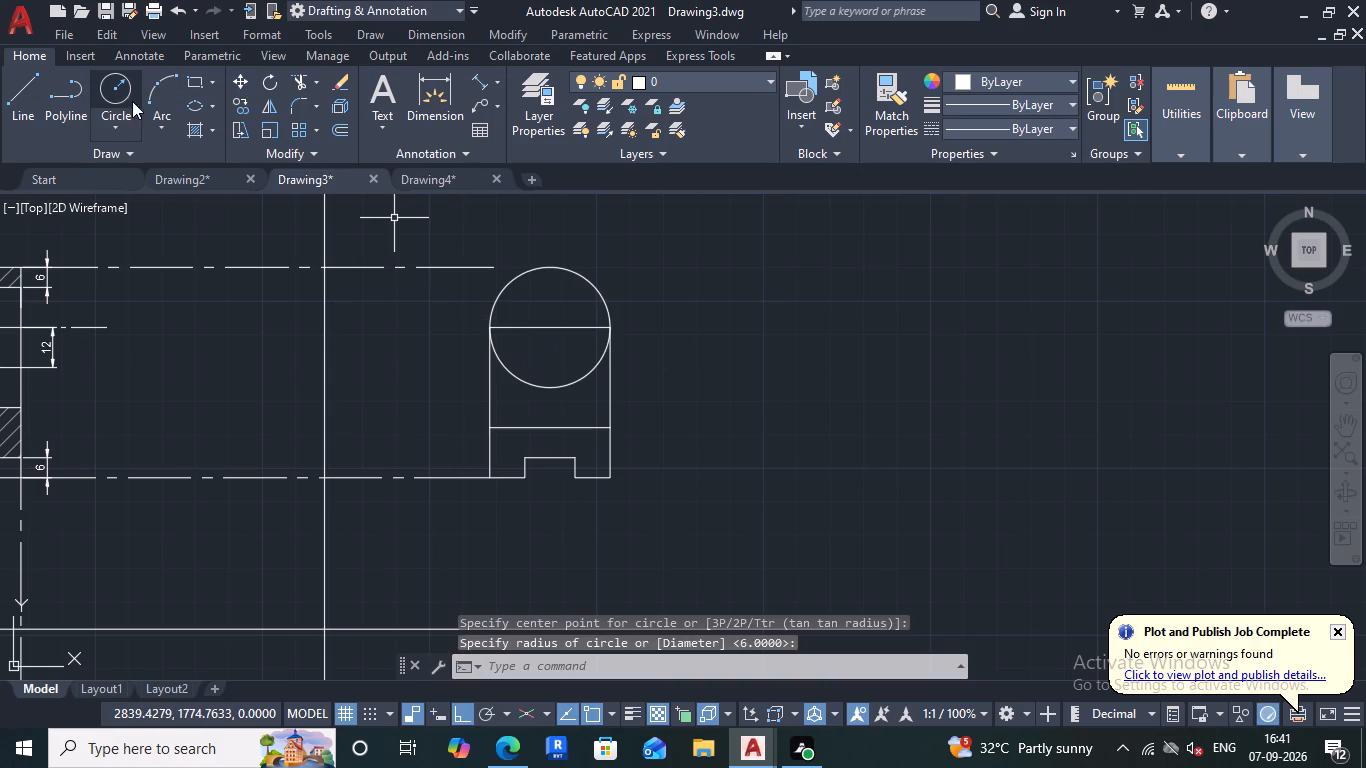
pyautogui.click(120, 94)
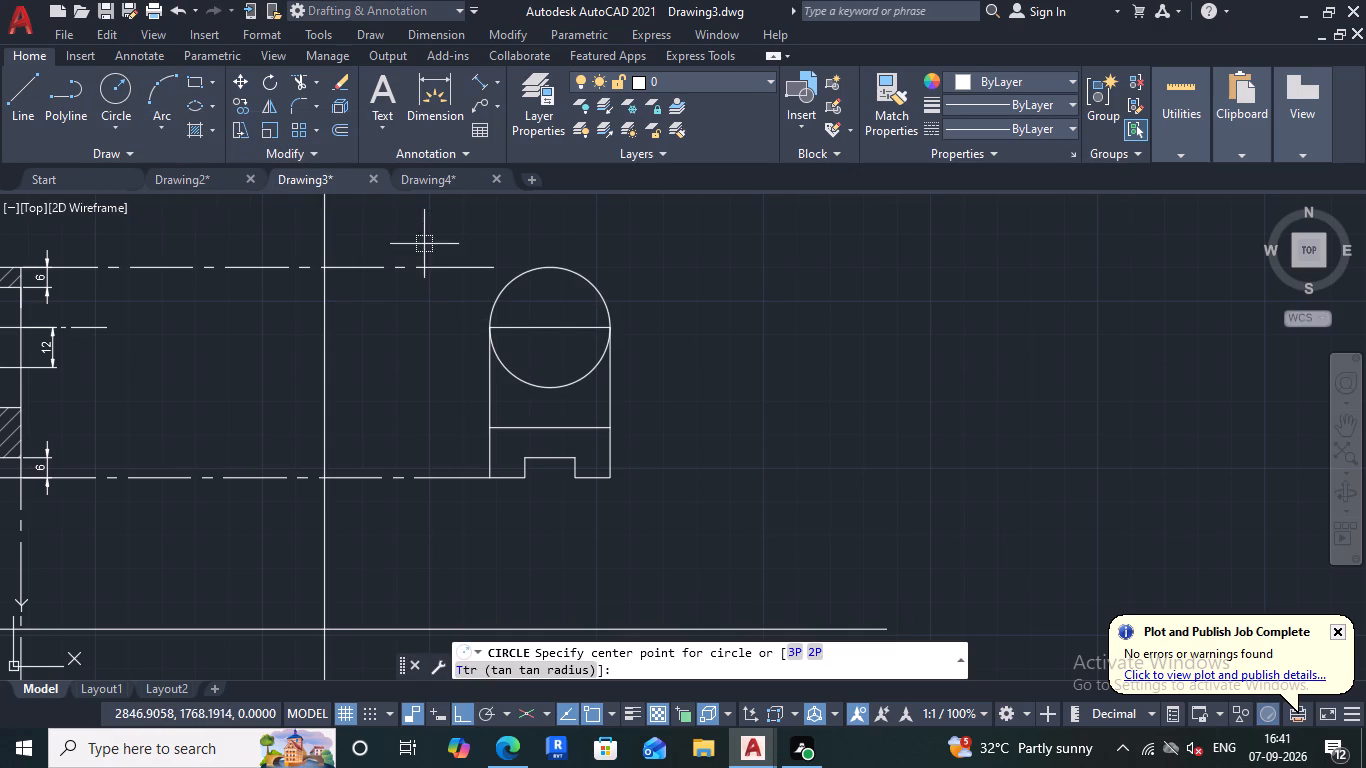
pyautogui.click(556, 328)
pyautogui.write('12')
pyautogui.press('Return')
# Trim away the lower halves of both concentric circles below the upright's top line.
pyautogui.scroll(1, 566, 339)
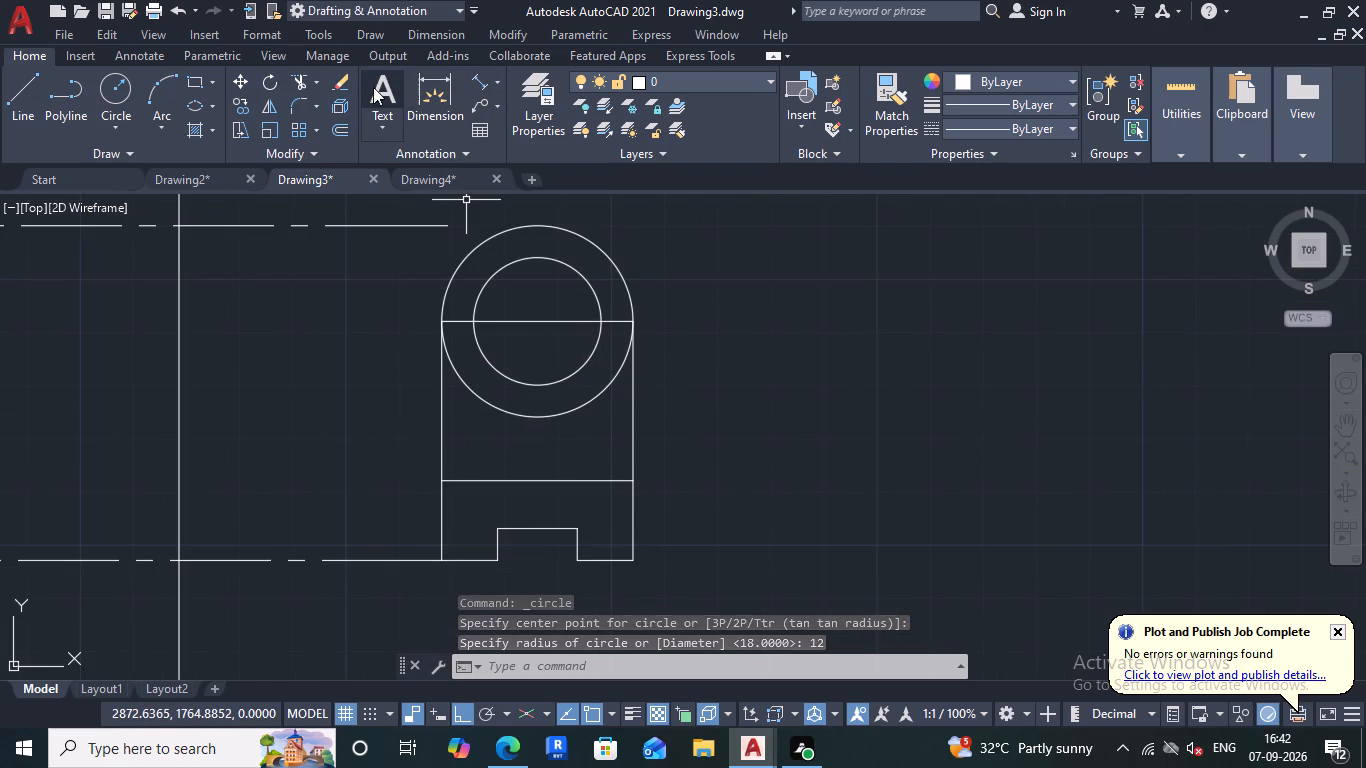
pyautogui.click(299, 83)
pyautogui.moveTo(539, 362); pyautogui.dragTo(596, 471)
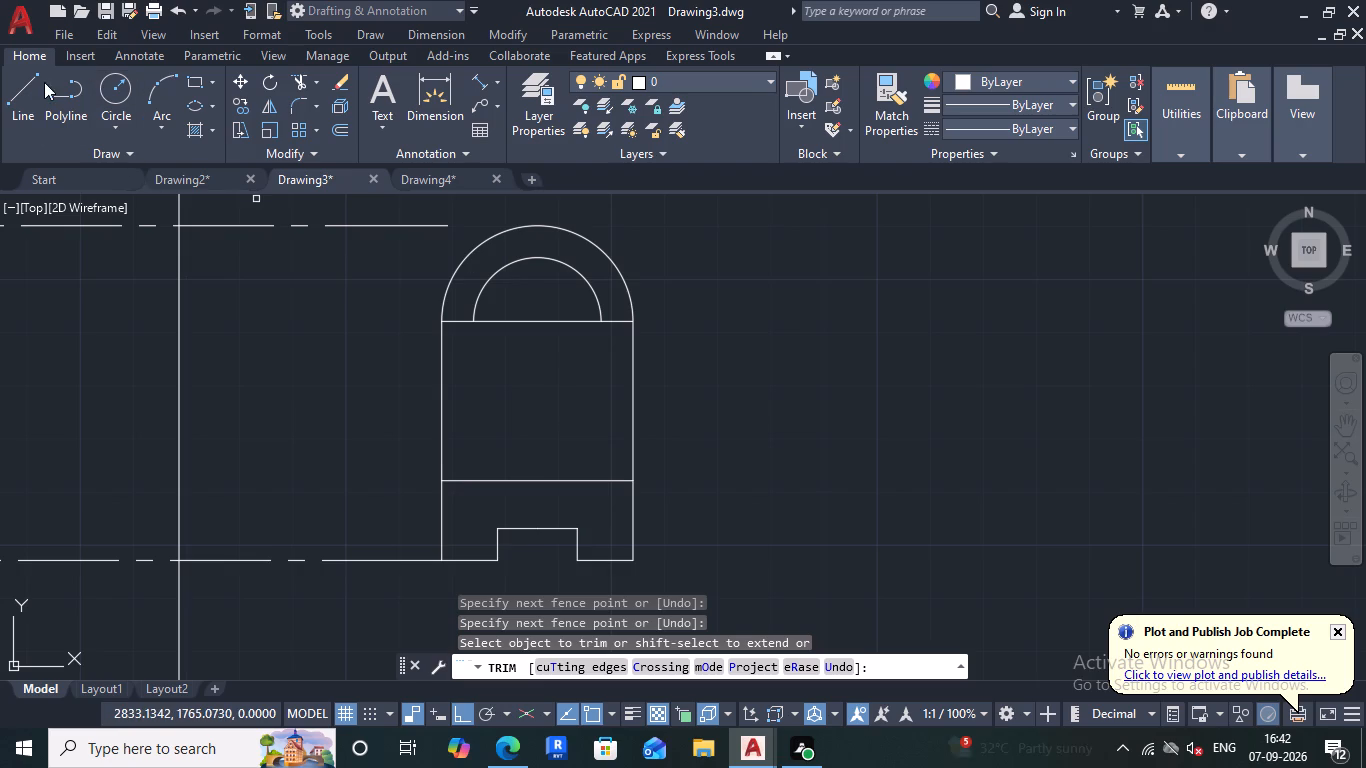
pyautogui.press('Escape')
# Offset the horizontal line under the two arcs by 12 downward.
pyautogui.click(566, 372)
pyautogui.click(533, 297)
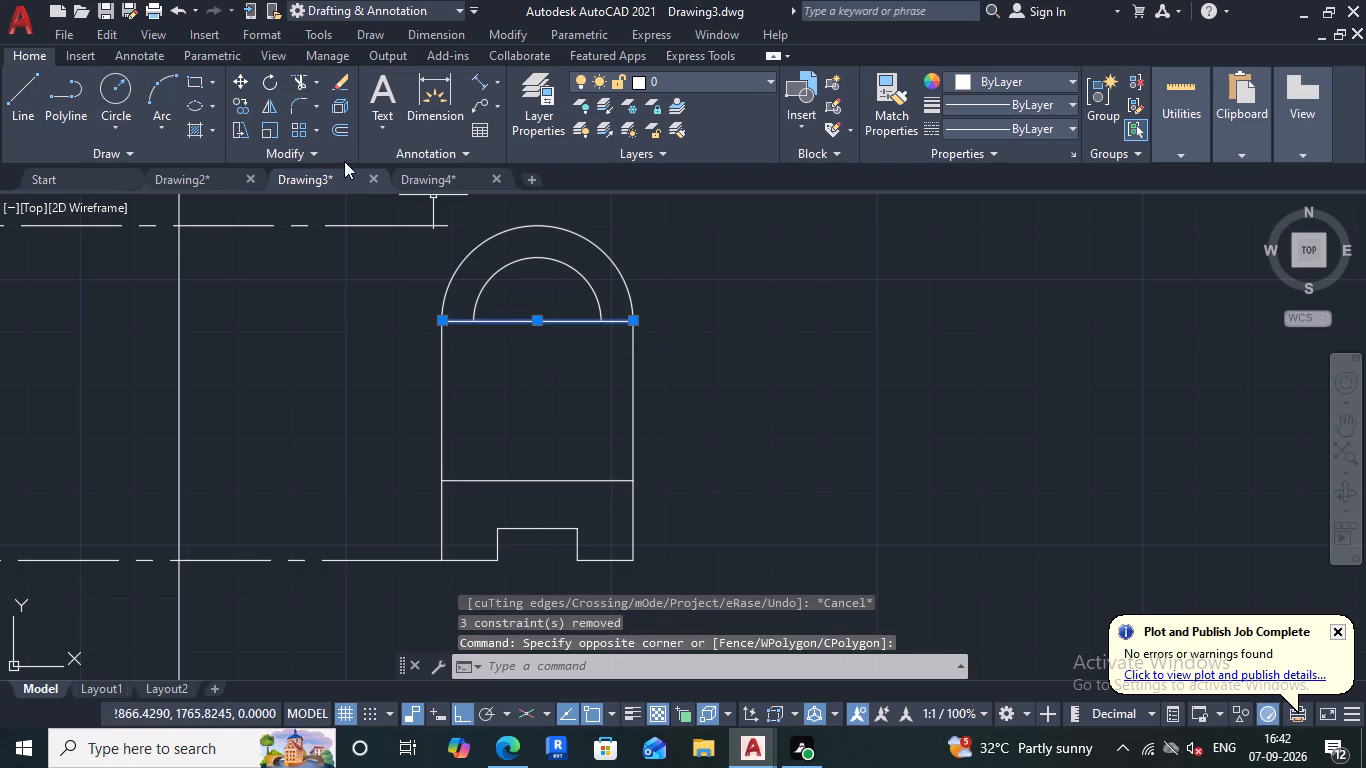
pyautogui.click(339, 131)
pyautogui.write('12')
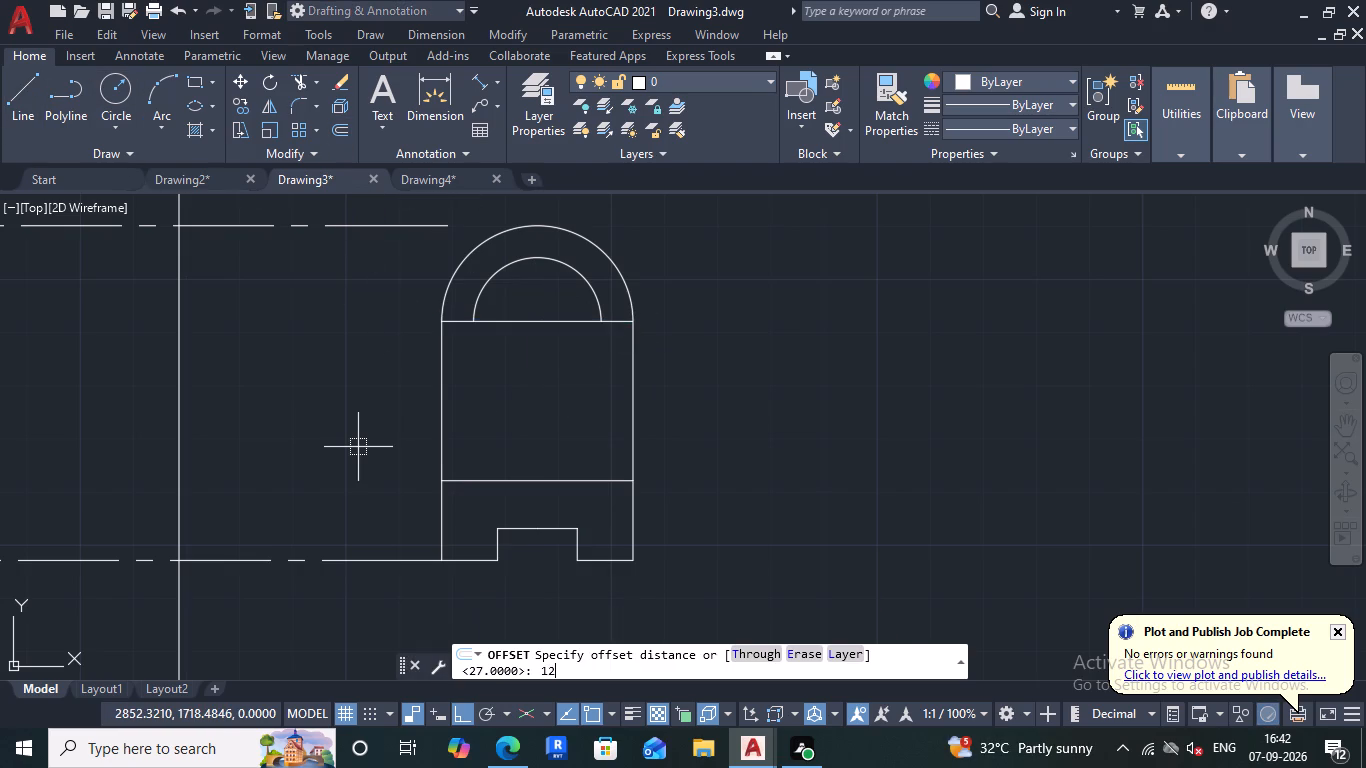
pyautogui.press('Return')
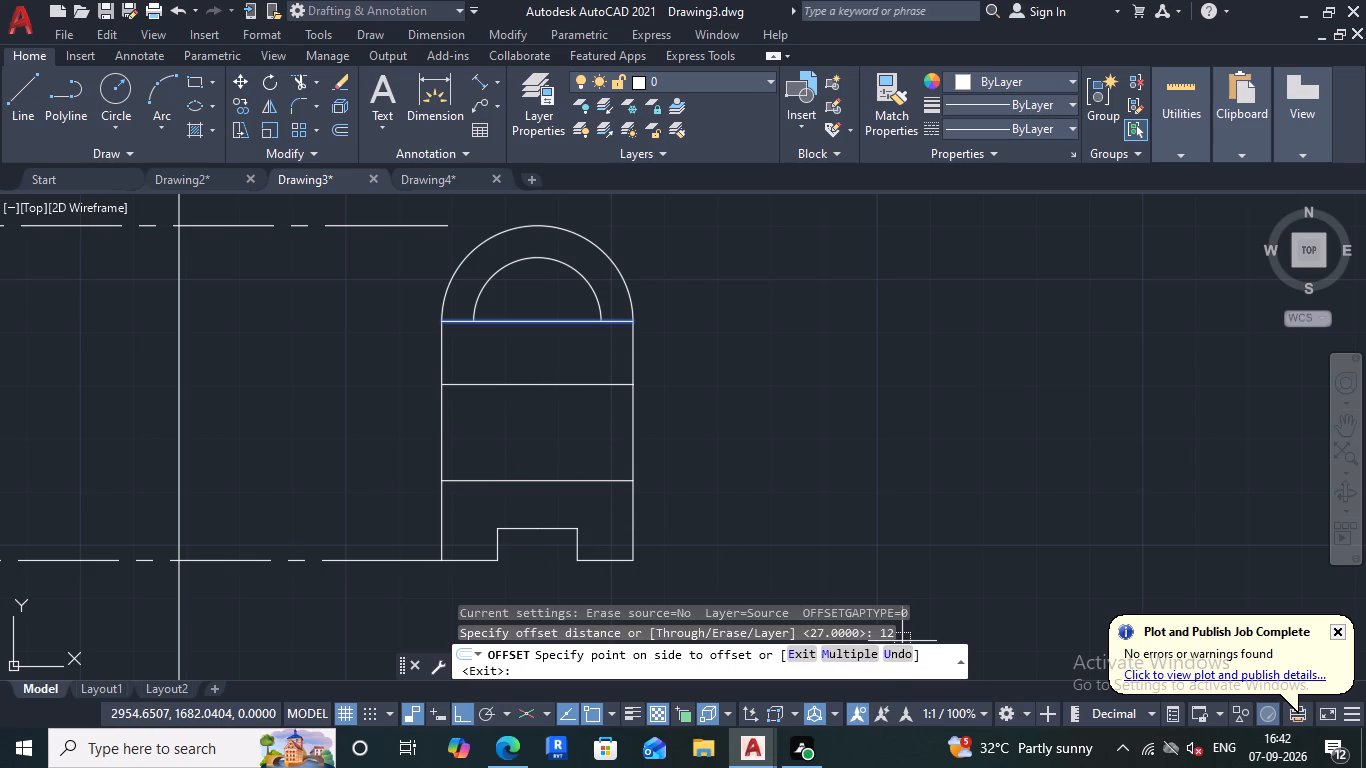
pyautogui.click(861, 559)
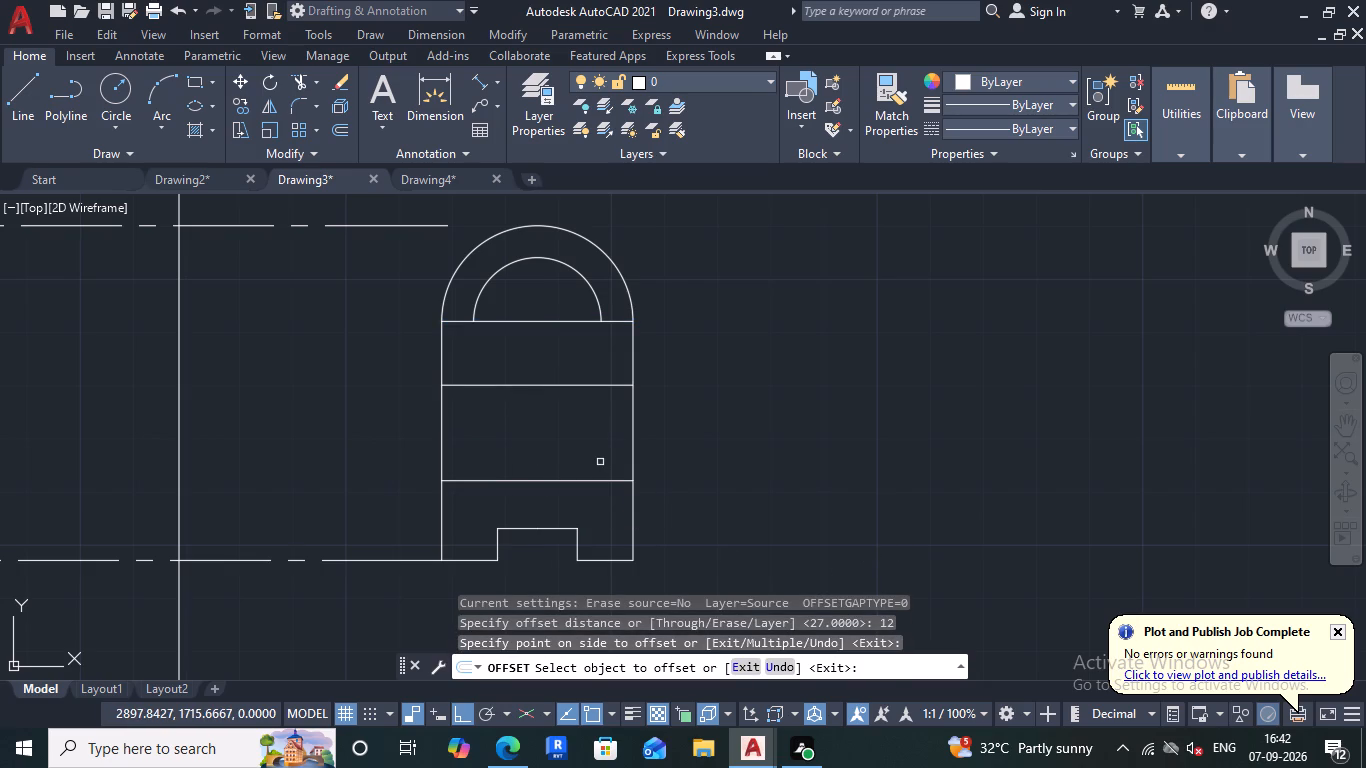
# Draw two concentric circles centred on the offset line's midpoint, one of radius 12 and one reaching the upright's side edge.
pyautogui.click(116, 89)
pyautogui.click(533, 383)
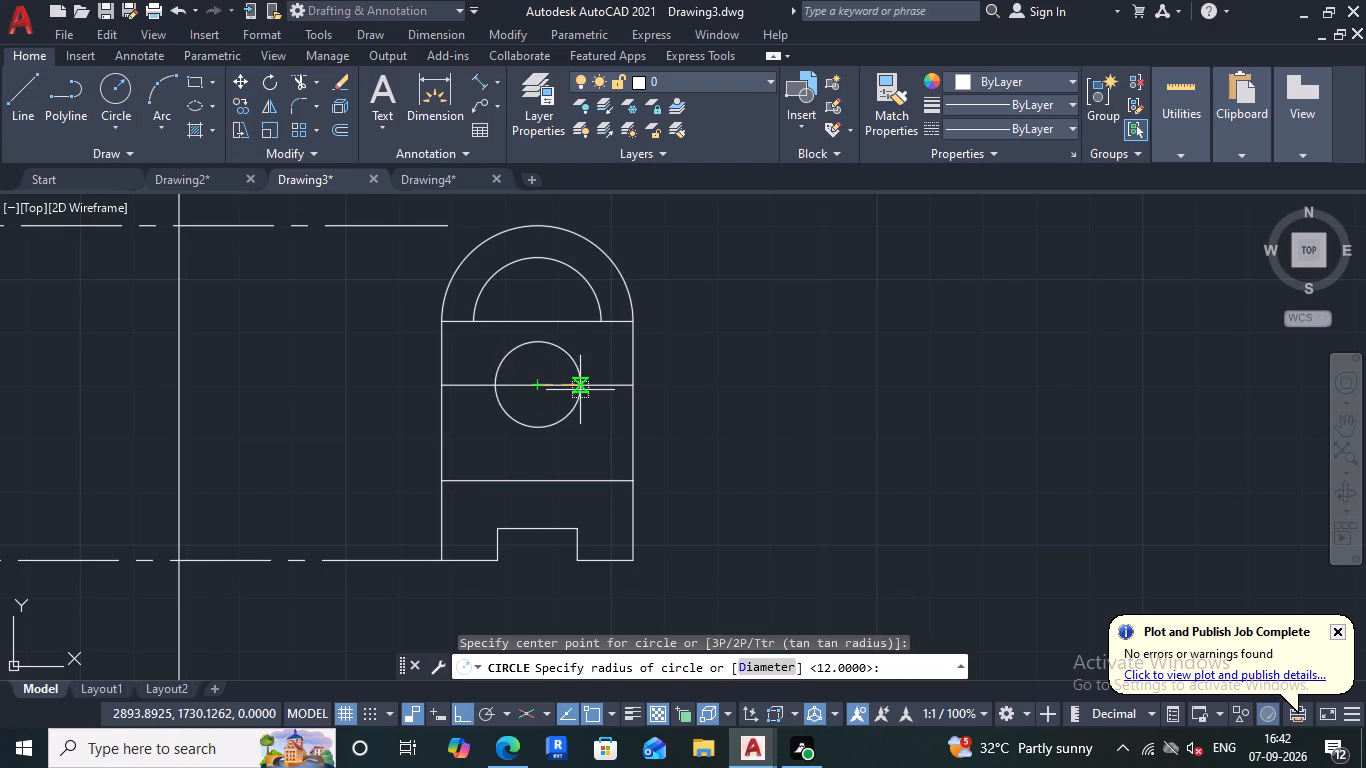
pyautogui.press('1')
pyautogui.press('2')
pyautogui.press('Return')
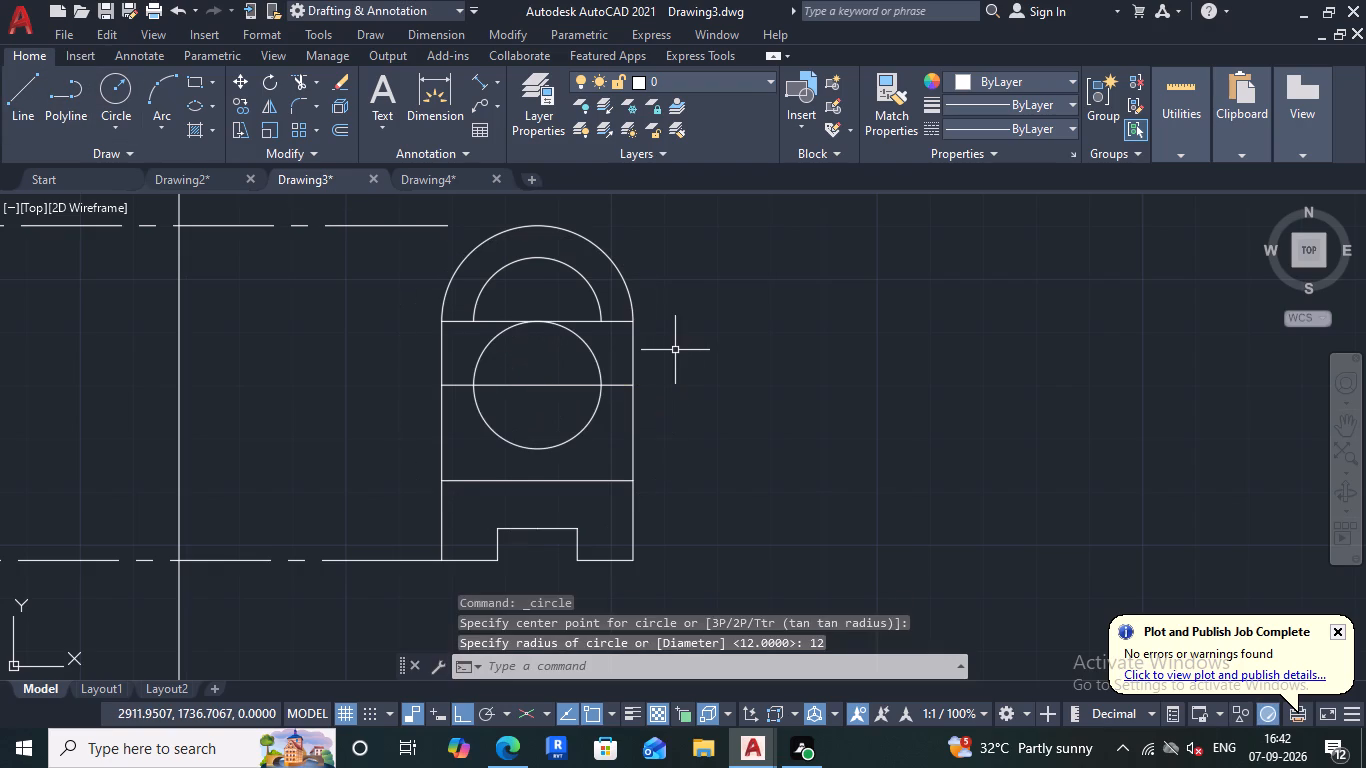
pyautogui.press('space')
pyautogui.click(541, 390)
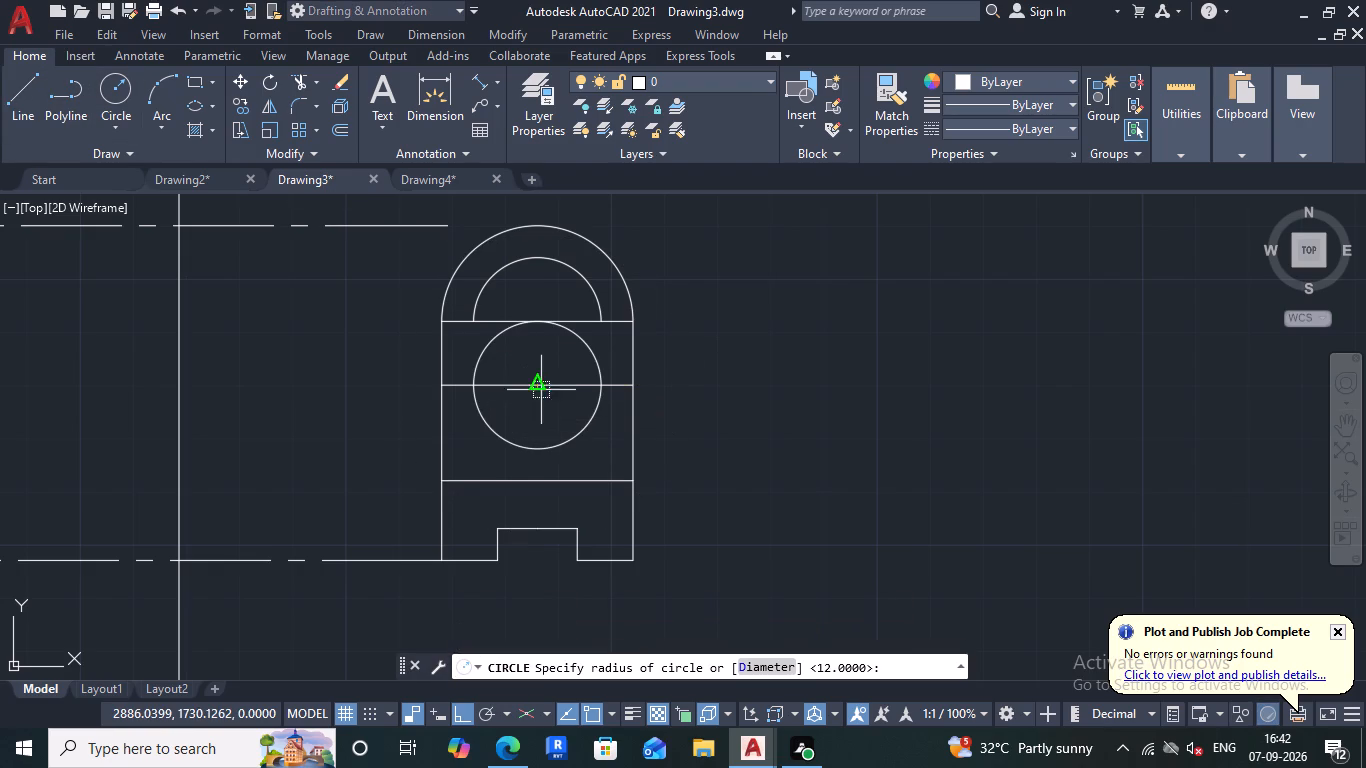
pyautogui.click(633, 386)
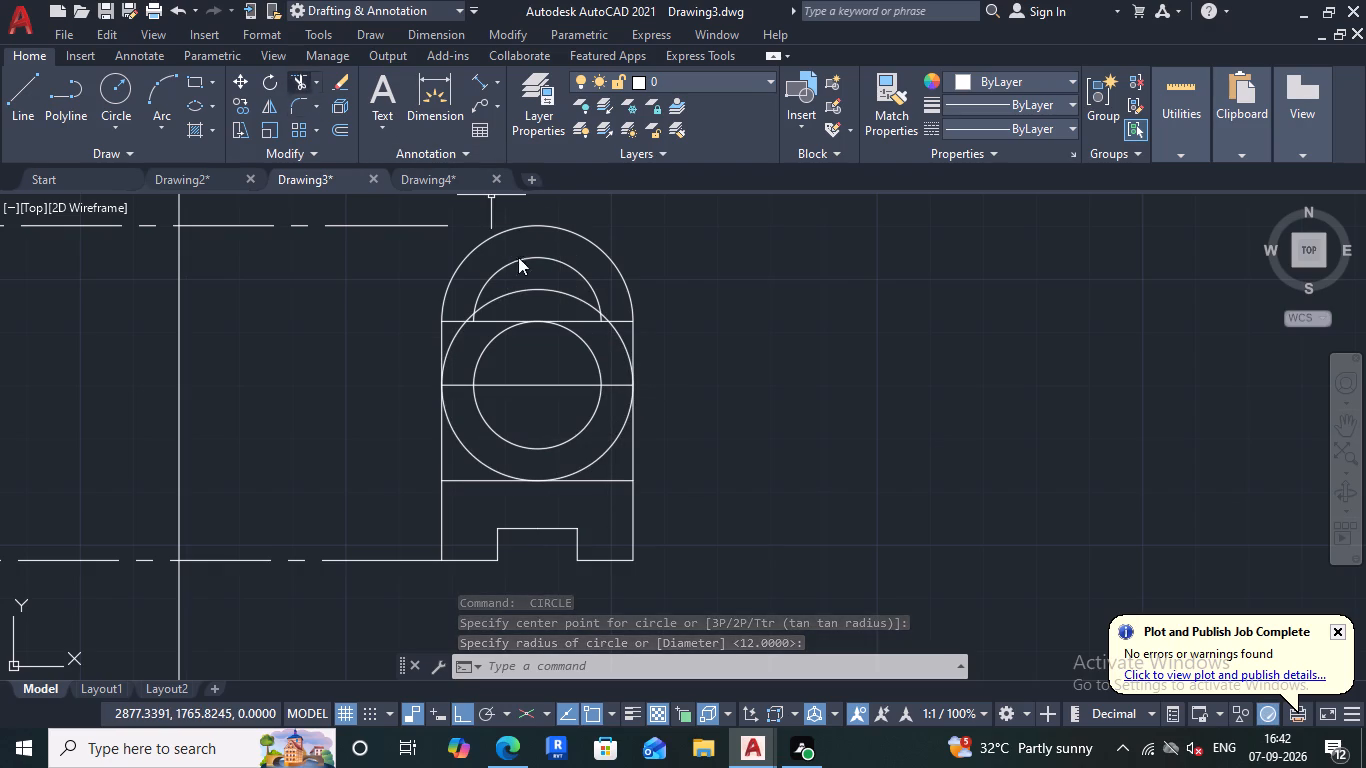
# Trim away the larger lower circle's upper half above the offset line on the upright.
pyautogui.moveTo(541, 280); pyautogui.dragTo(541, 292)
pyautogui.click(541, 296)
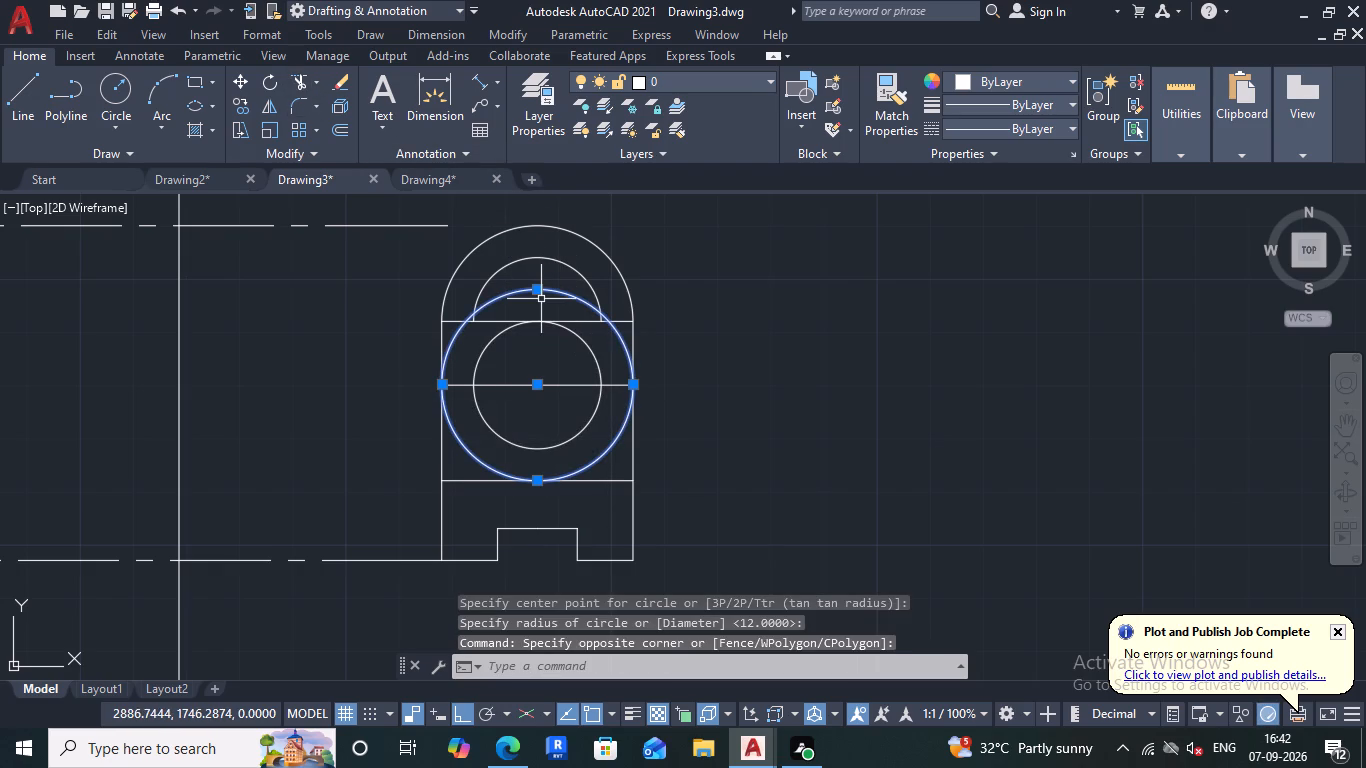
pyautogui.press('Escape')
pyautogui.click(302, 89)
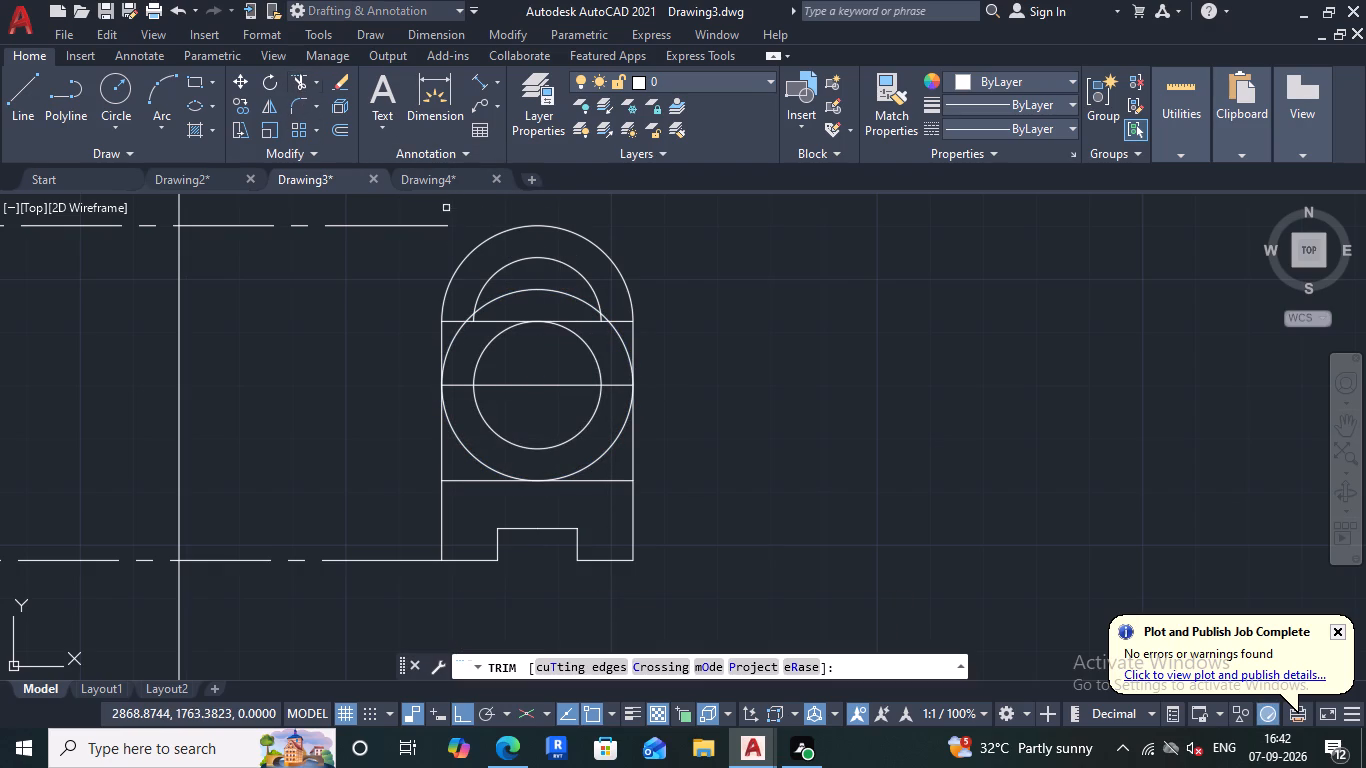
pyautogui.click(556, 288)
pyautogui.scroll(3, 608, 317)
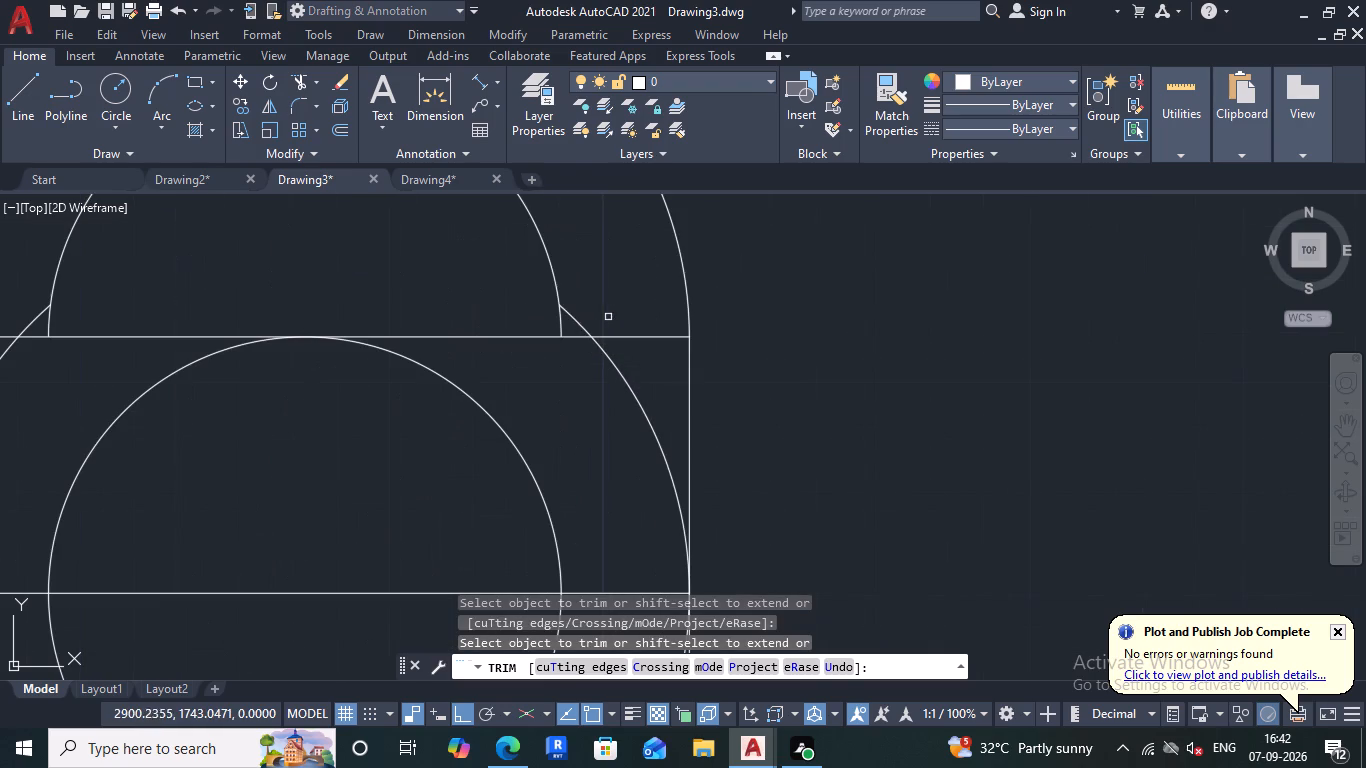
pyautogui.click(578, 323)
pyautogui.click(641, 398)
pyautogui.moveTo(640, 398); pyautogui.dragTo(628, 411)
pyautogui.click(634, 410)
pyautogui.scroll(-4, 635, 410)
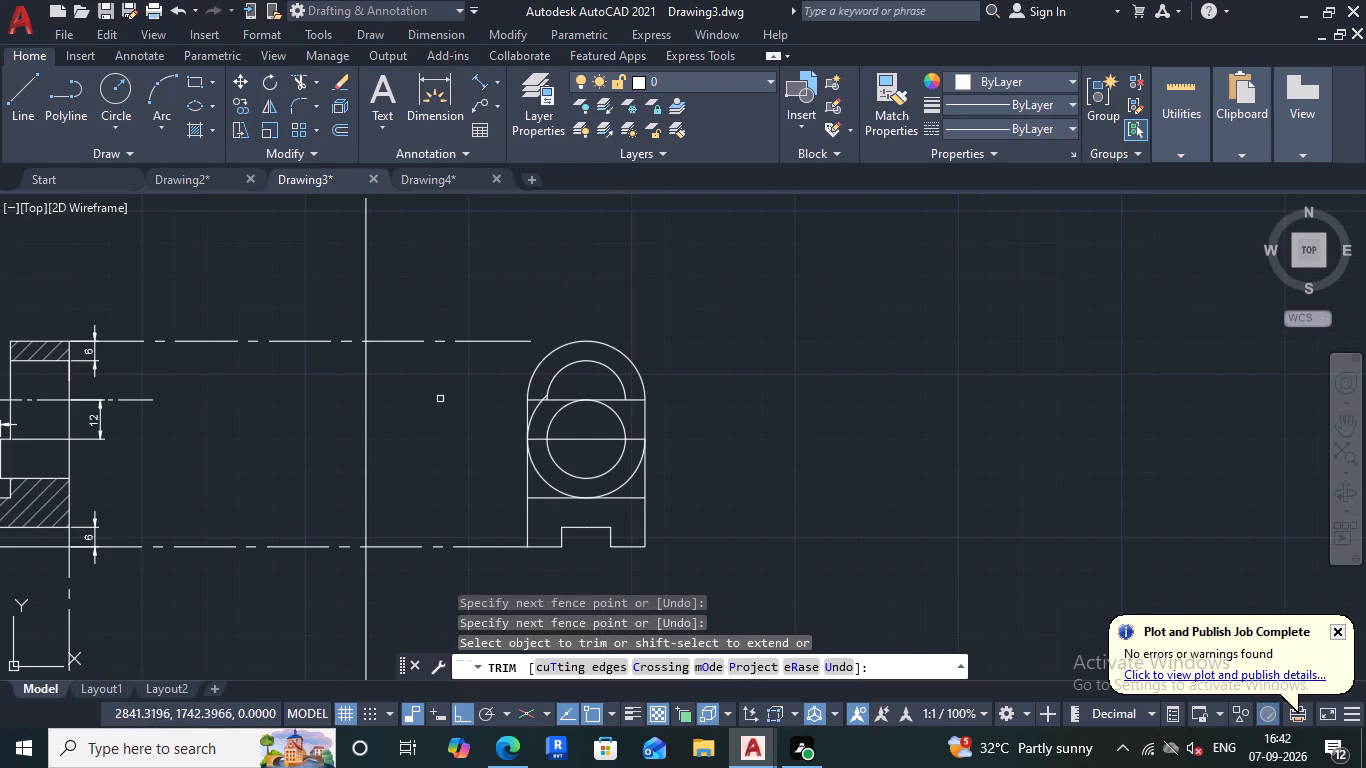
pyautogui.scroll(6, 542, 414)
pyautogui.moveTo(518, 315); pyautogui.dragTo(541, 344)
pyautogui.moveTo(409, 430); pyautogui.dragTo(449, 458)
# Trim away the smaller lower circle's upper half and the larger circle's remaining lower arc, keeping only the smaller lower semicircle.
pyautogui.scroll(1, 458, 452)
pyautogui.scroll(-5, 459, 452)
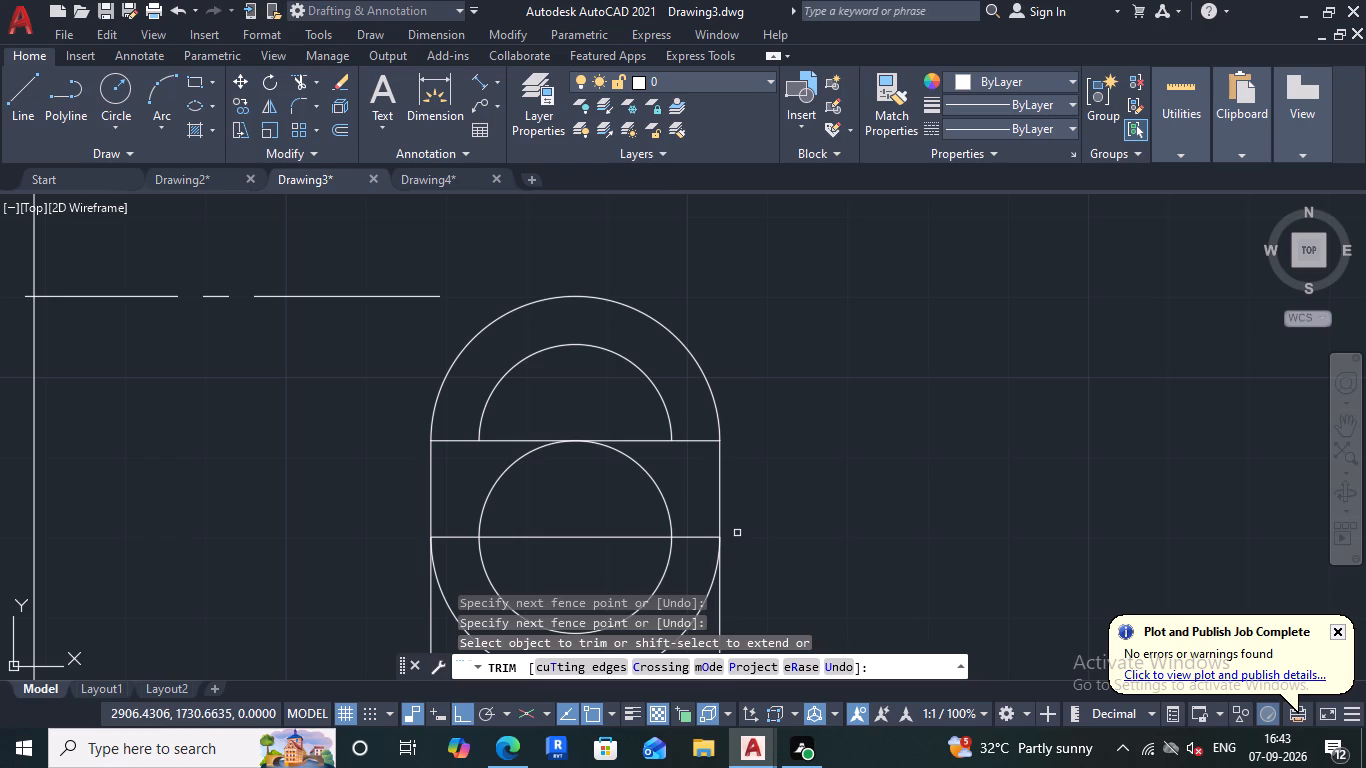
pyautogui.scroll(-2, 696, 515)
pyautogui.scroll(3, 663, 486)
pyautogui.moveTo(687, 512); pyautogui.dragTo(403, 536)
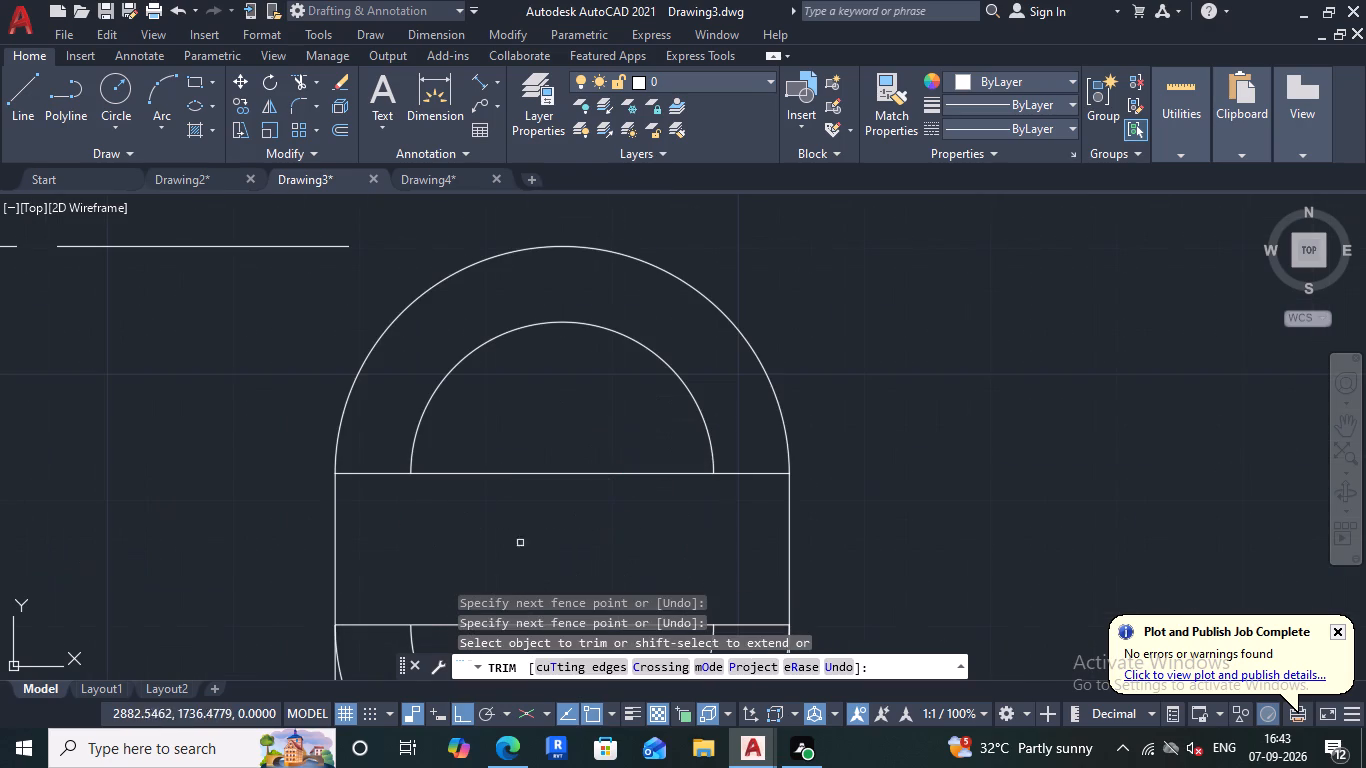
pyautogui.scroll(-5, 535, 533)
pyautogui.scroll(2, 664, 609)
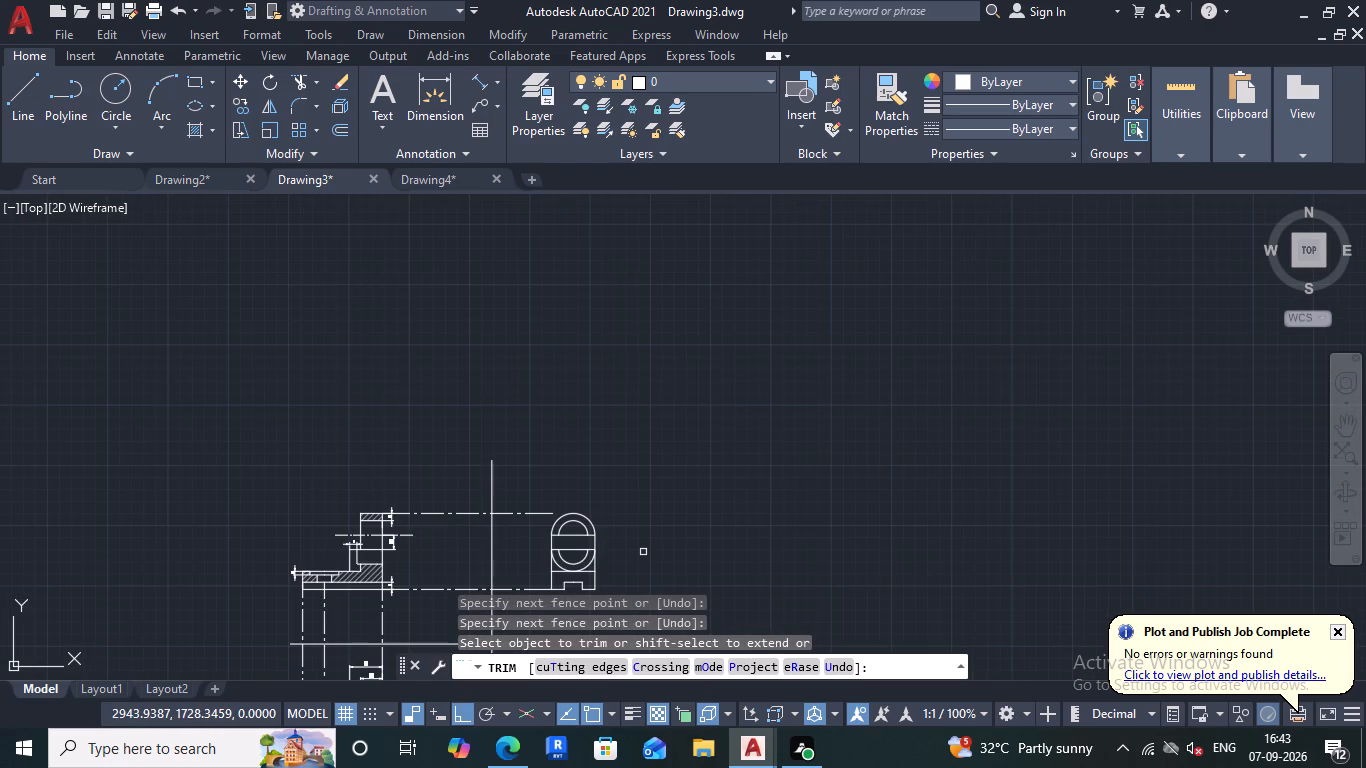
pyautogui.moveTo(643, 552); pyautogui.dragTo(643, 465, button='middle')
pyautogui.scroll(2, 624, 472)
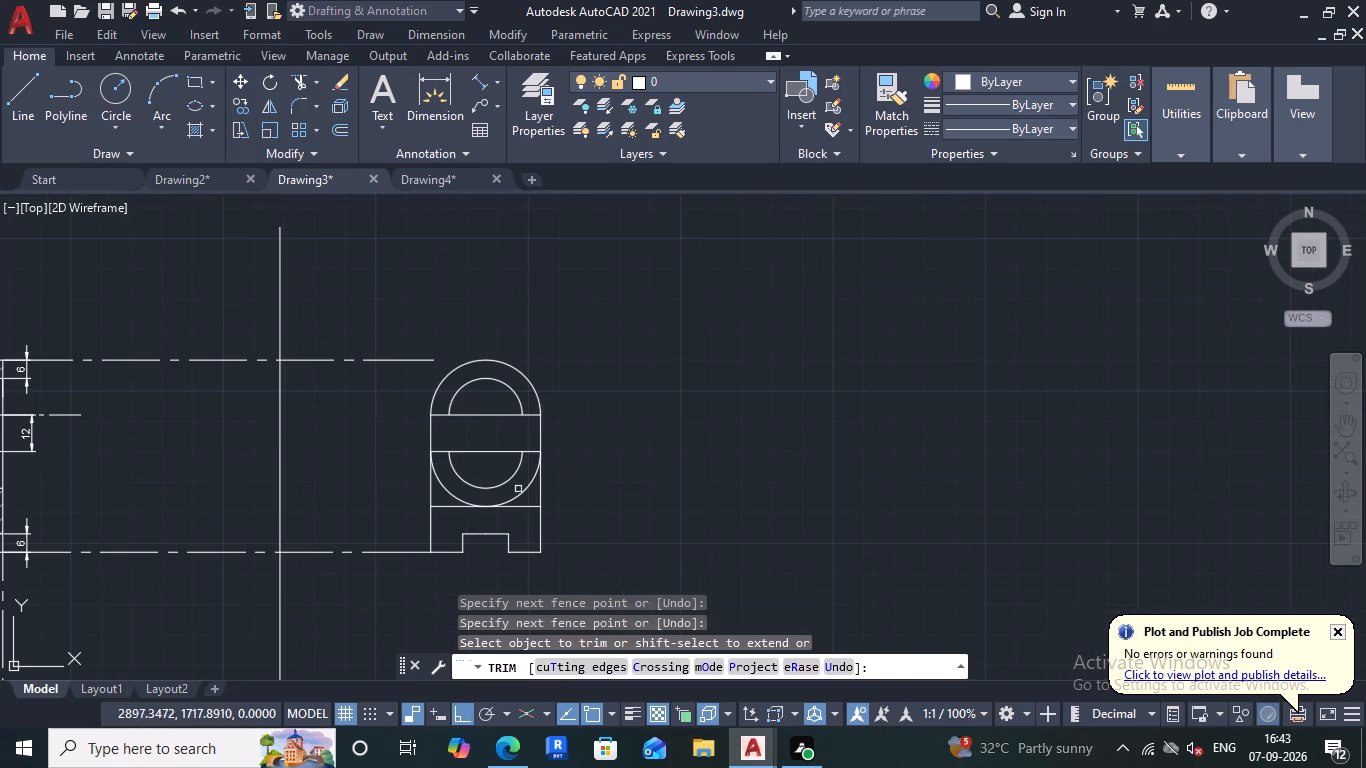
pyautogui.click(521, 493)
pyautogui.click(454, 493)
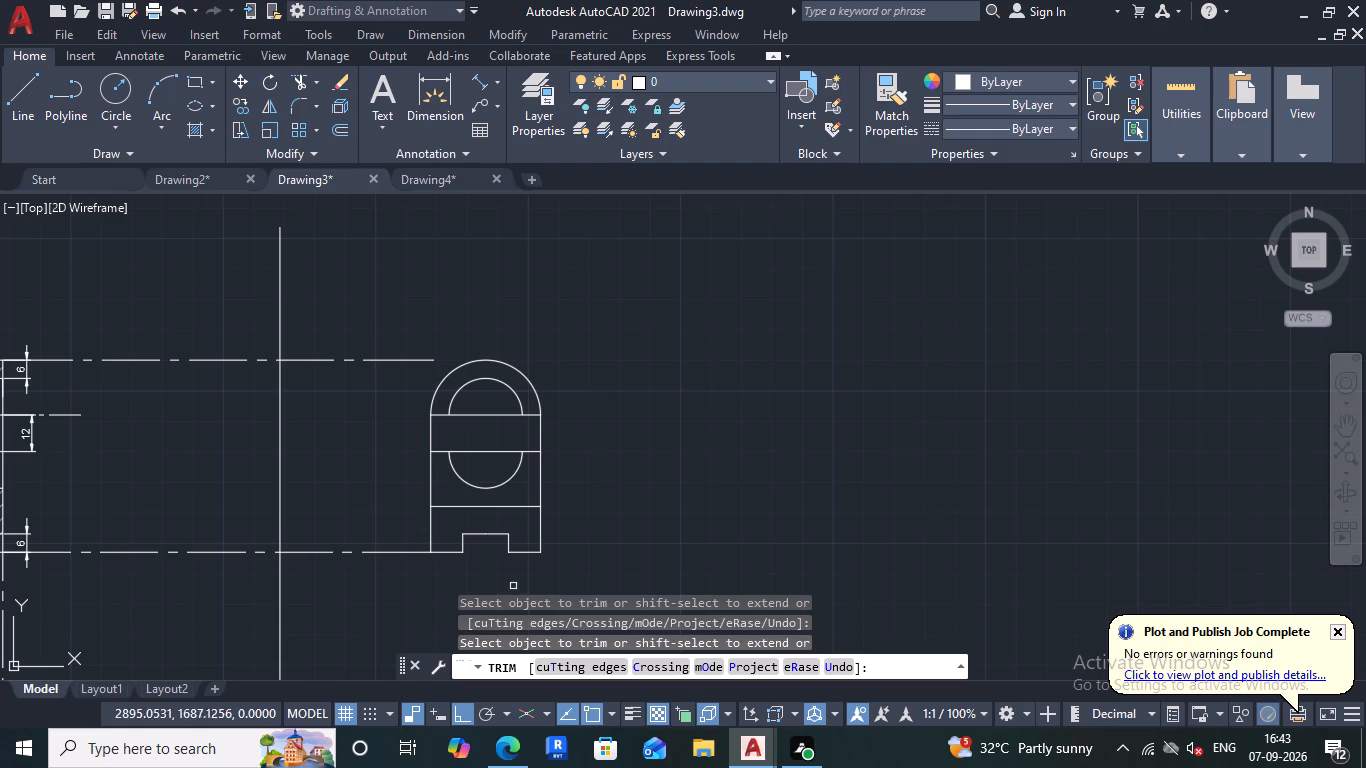
pyautogui.scroll(1, 475, 532)
pyautogui.press('Escape')
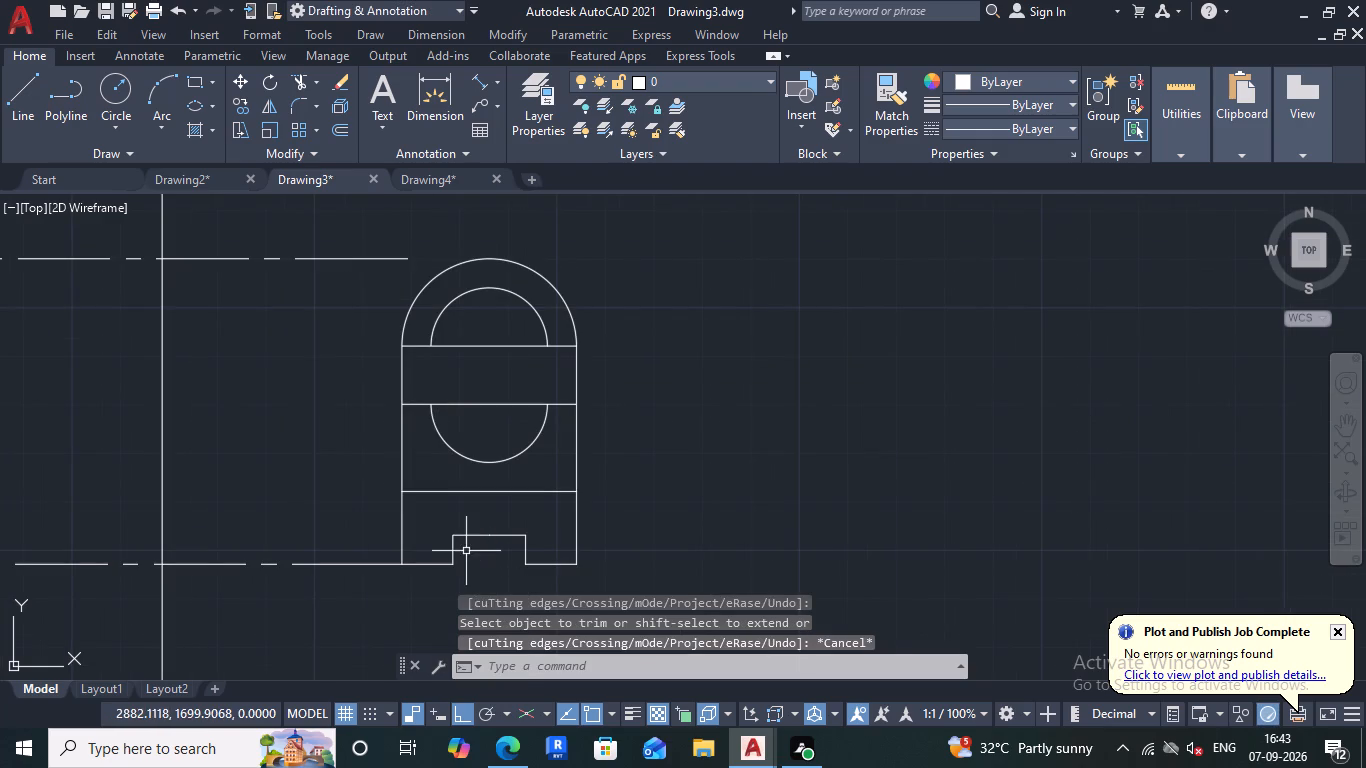
# Offset the base notch's left vertical edge by 1.5 outward, away from the notch.
pyautogui.click(466, 551)
pyautogui.click(432, 546)
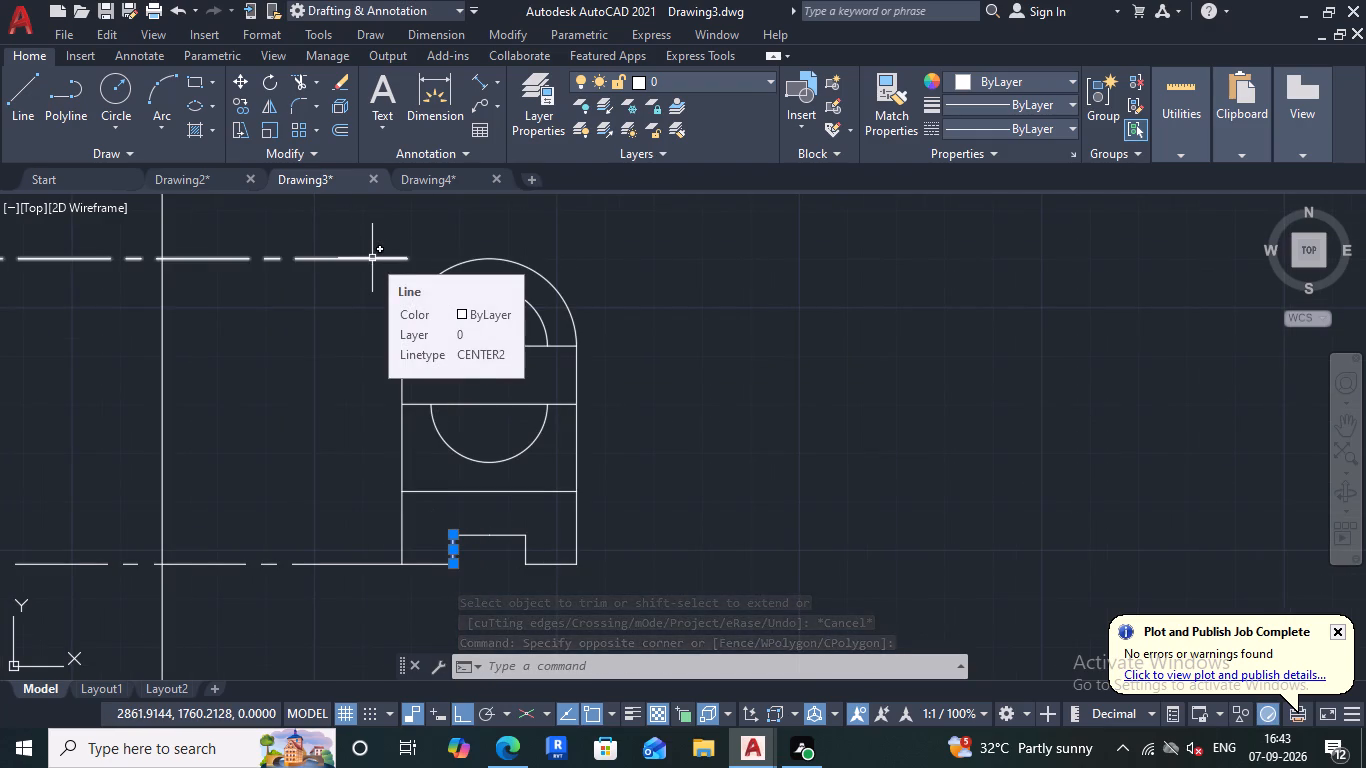
pyautogui.click(338, 130)
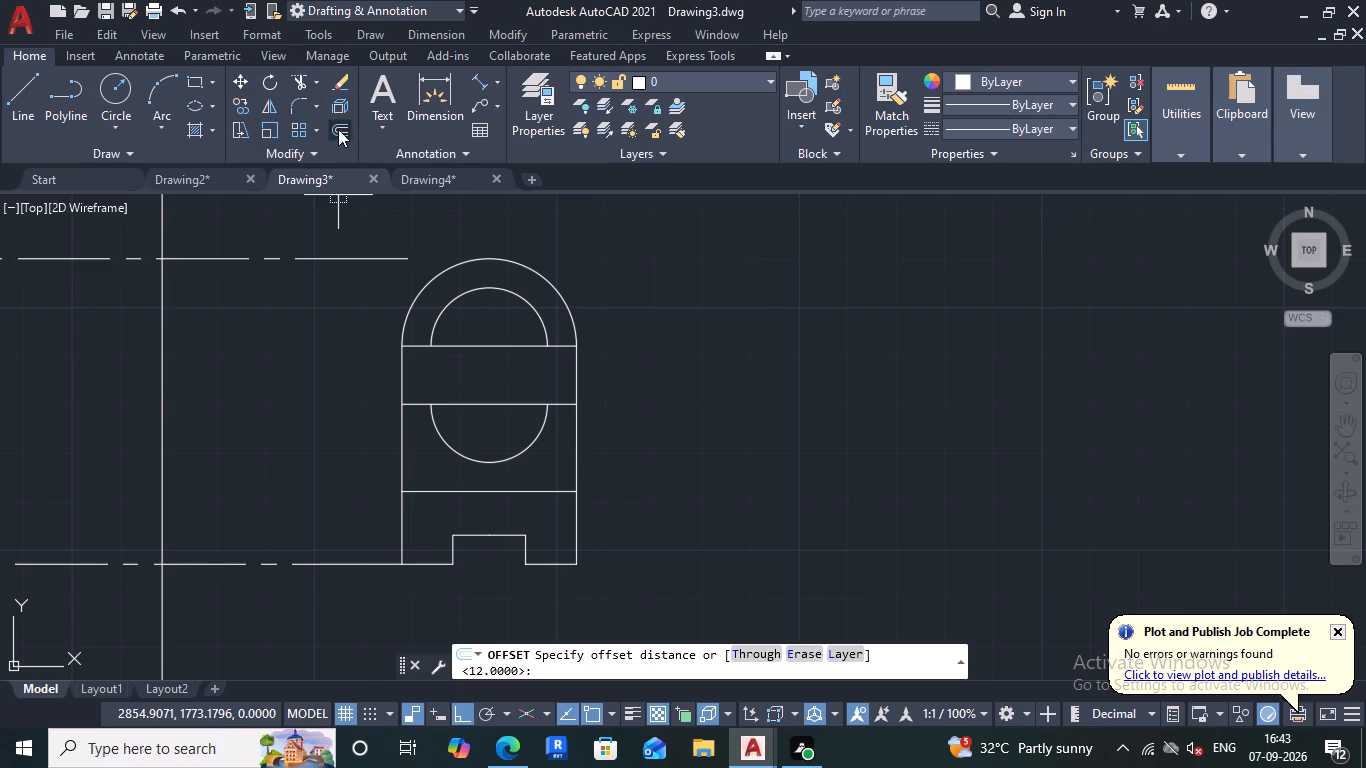
pyautogui.write('1.5')
pyautogui.press('Return')
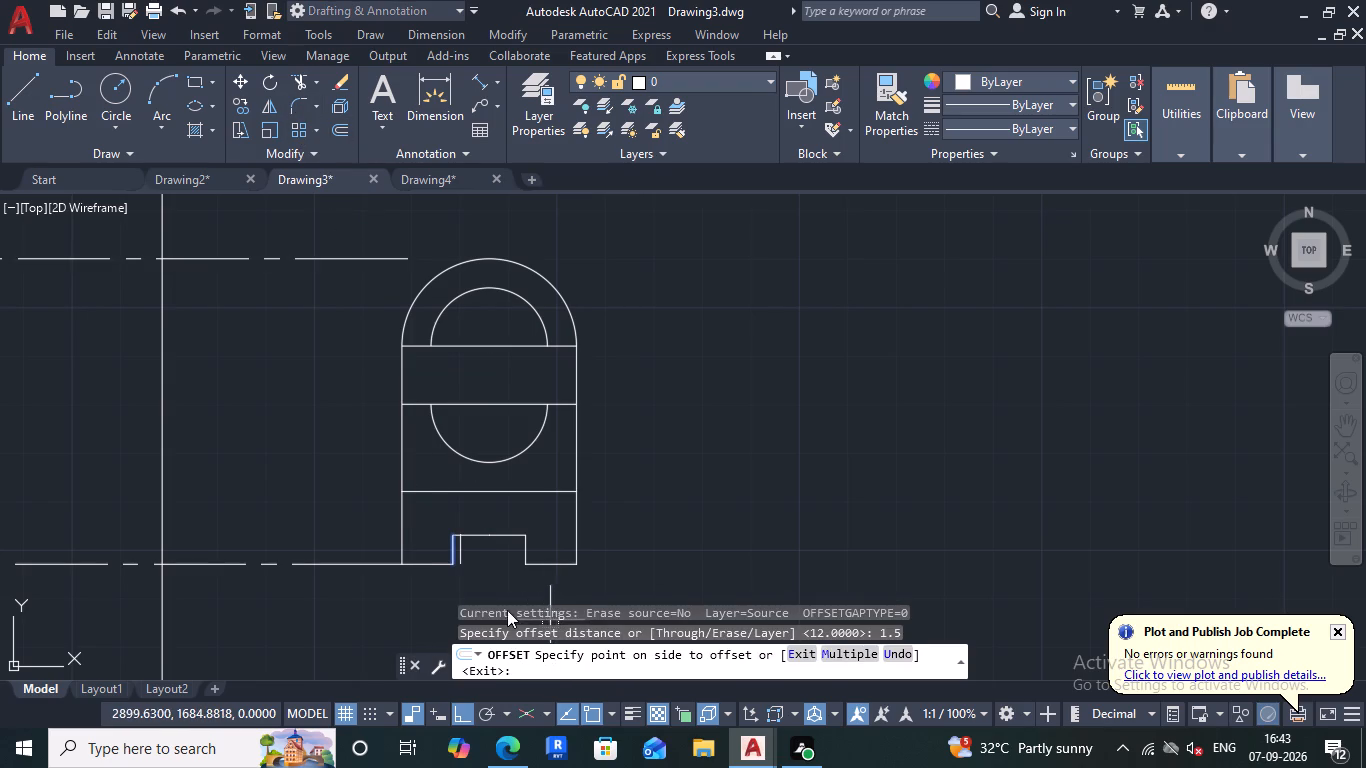
pyautogui.scroll(3, 421, 558)
pyautogui.click(418, 541)
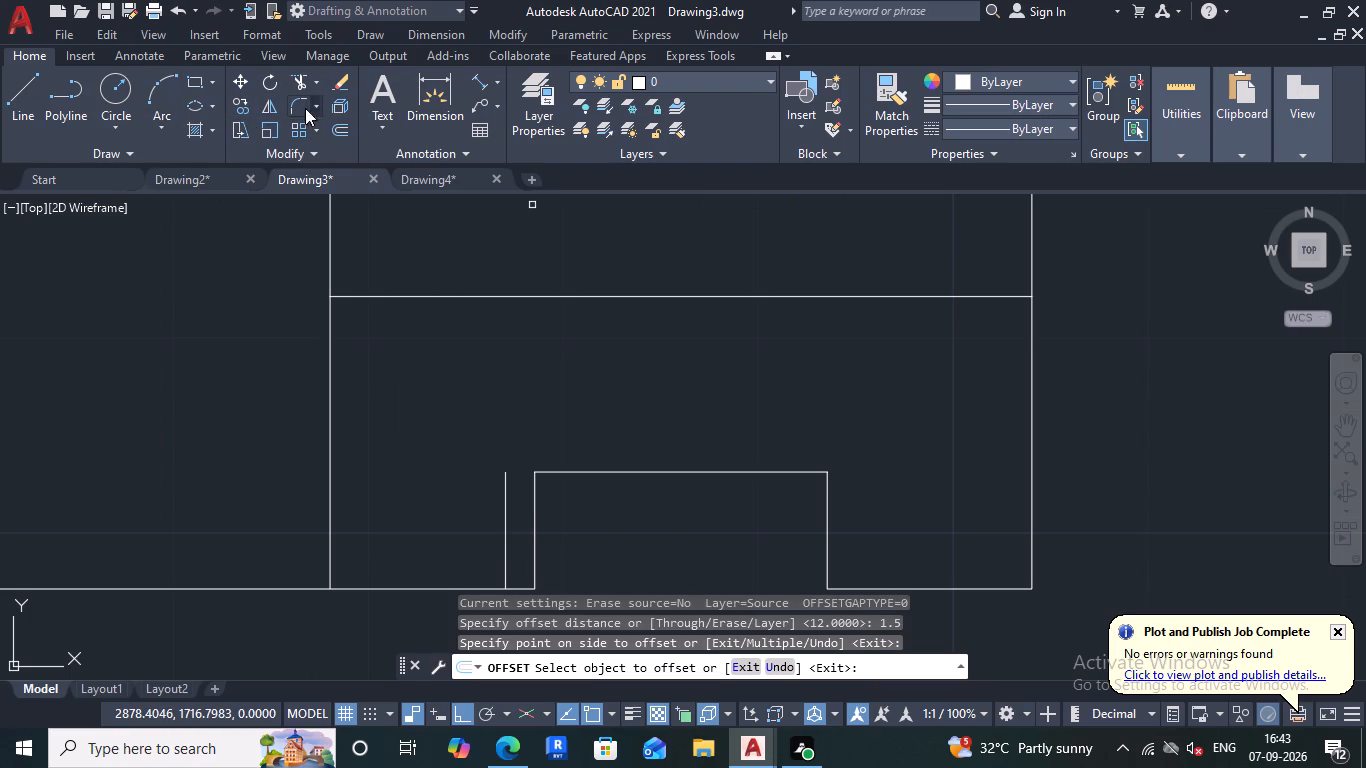
# Extend the offset vertical line beside the notch upward to meet the lower semicircle.
pyautogui.click(302, 77)
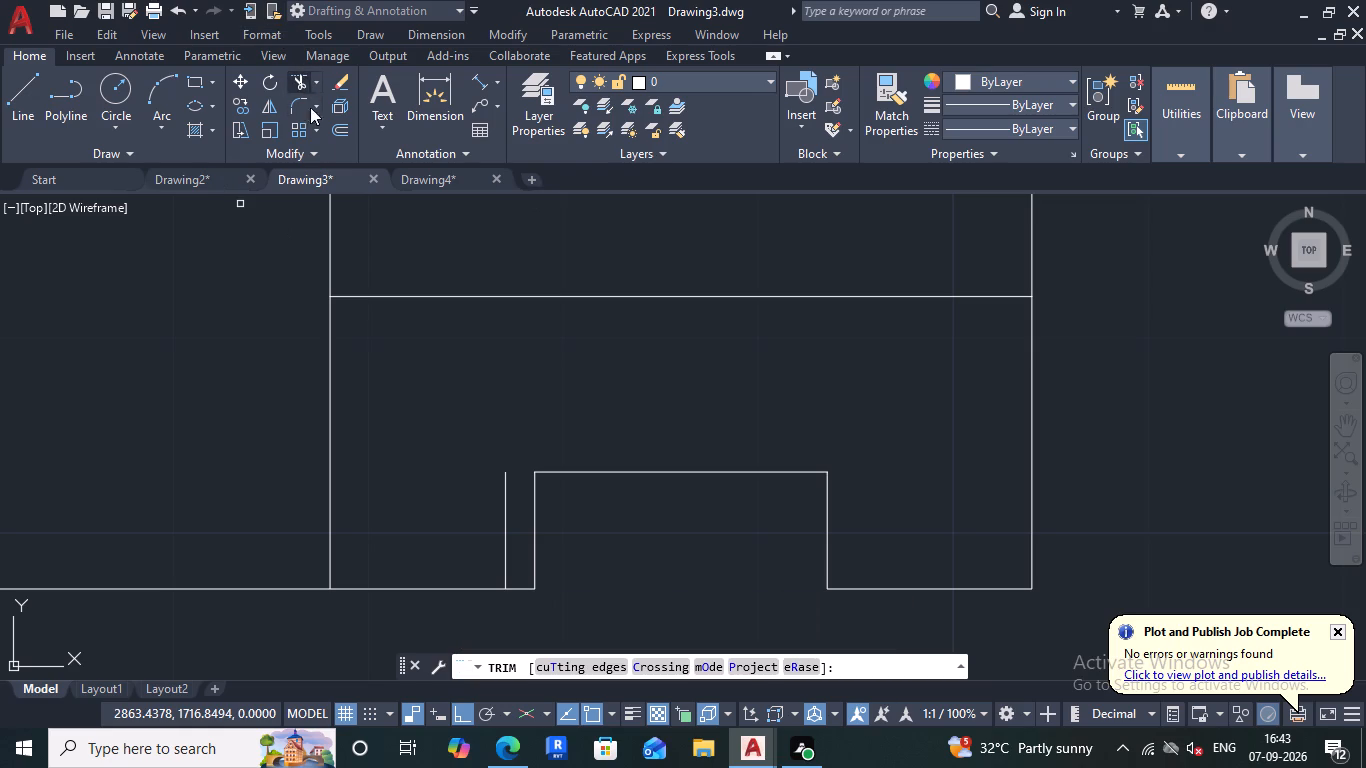
pyautogui.keyDown('shift'); pyautogui.click(507, 503); pyautogui.keyUp('shift')
pyautogui.scroll(-3, 513, 453)
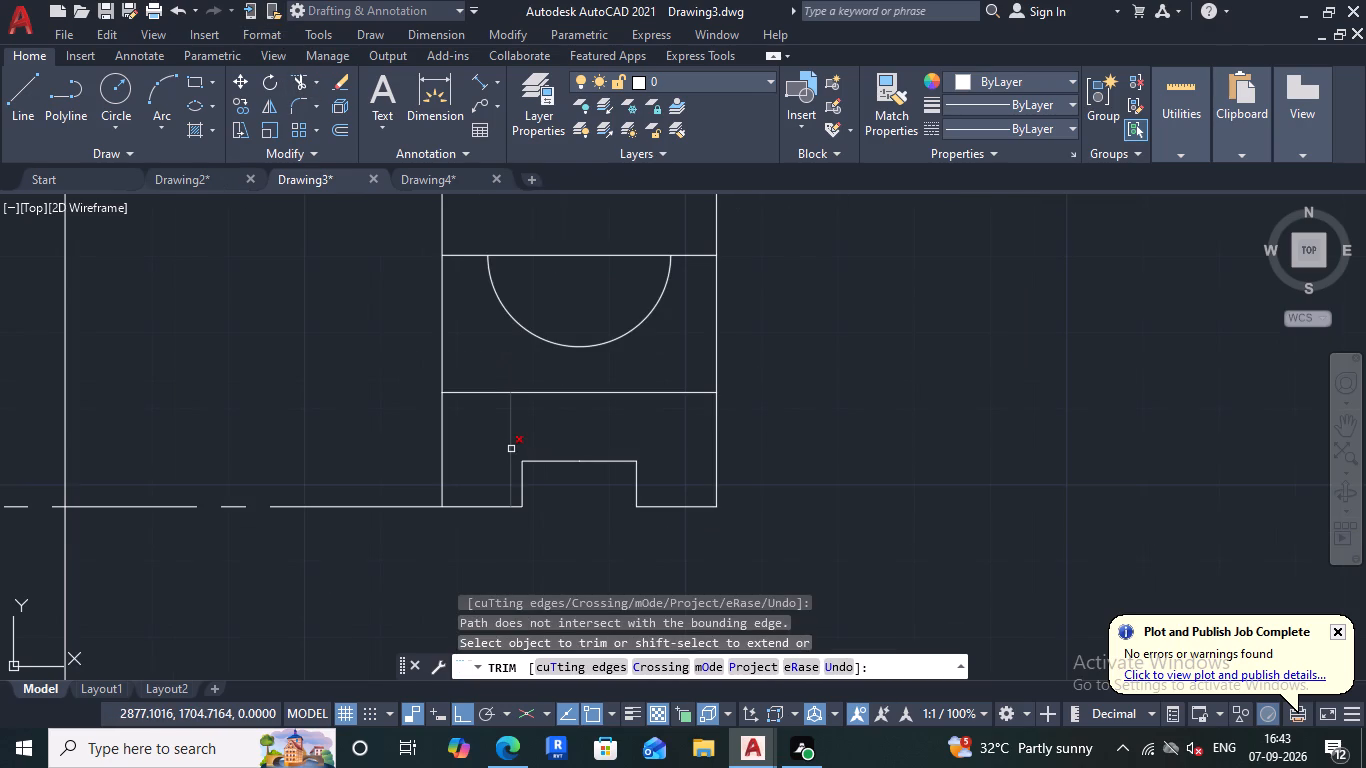
pyautogui.keyDown('shift'); pyautogui.click(511, 446); pyautogui.keyUp('shift')
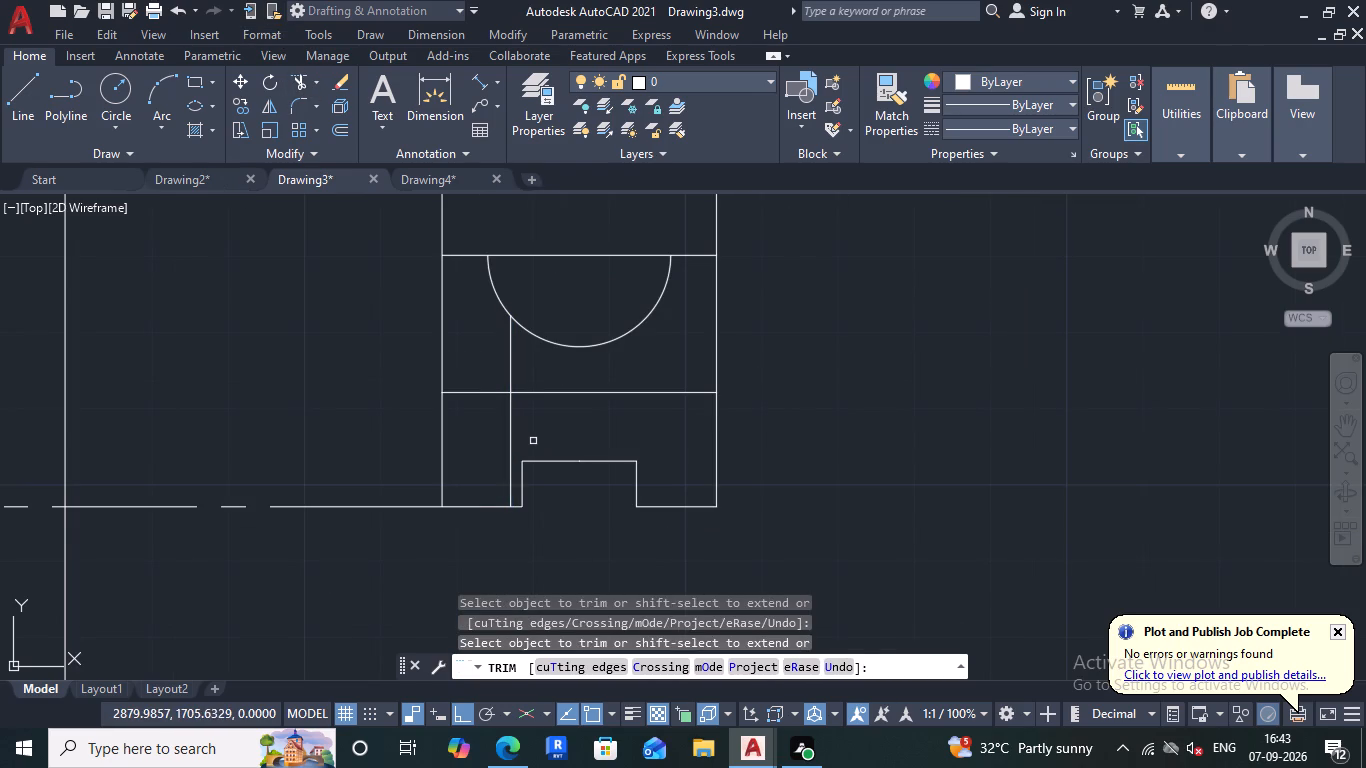
pyautogui.press('Escape')
# Mirror the extended vertical line about the vertical axis through the notch's top midpoint, keeping the source line.
pyautogui.click(535, 437)
pyautogui.click(487, 420)
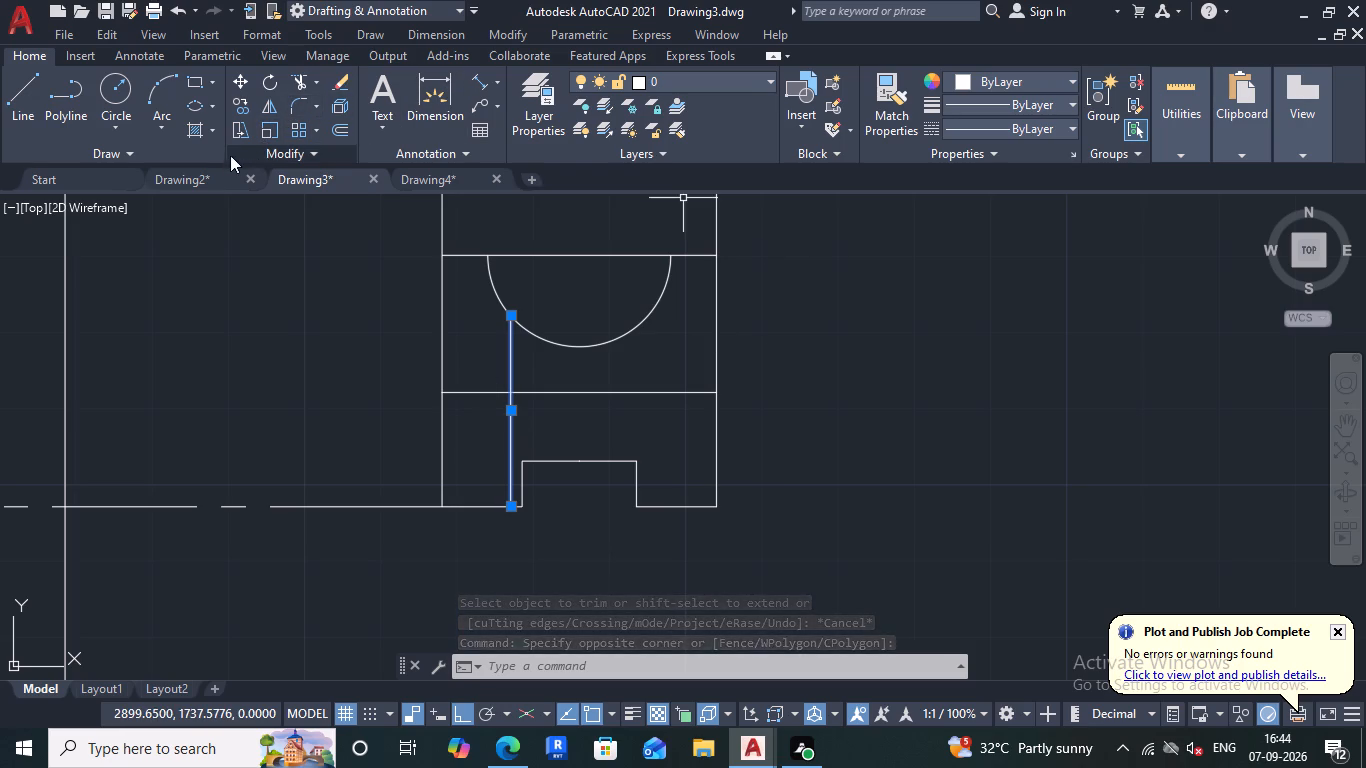
pyautogui.click(268, 108)
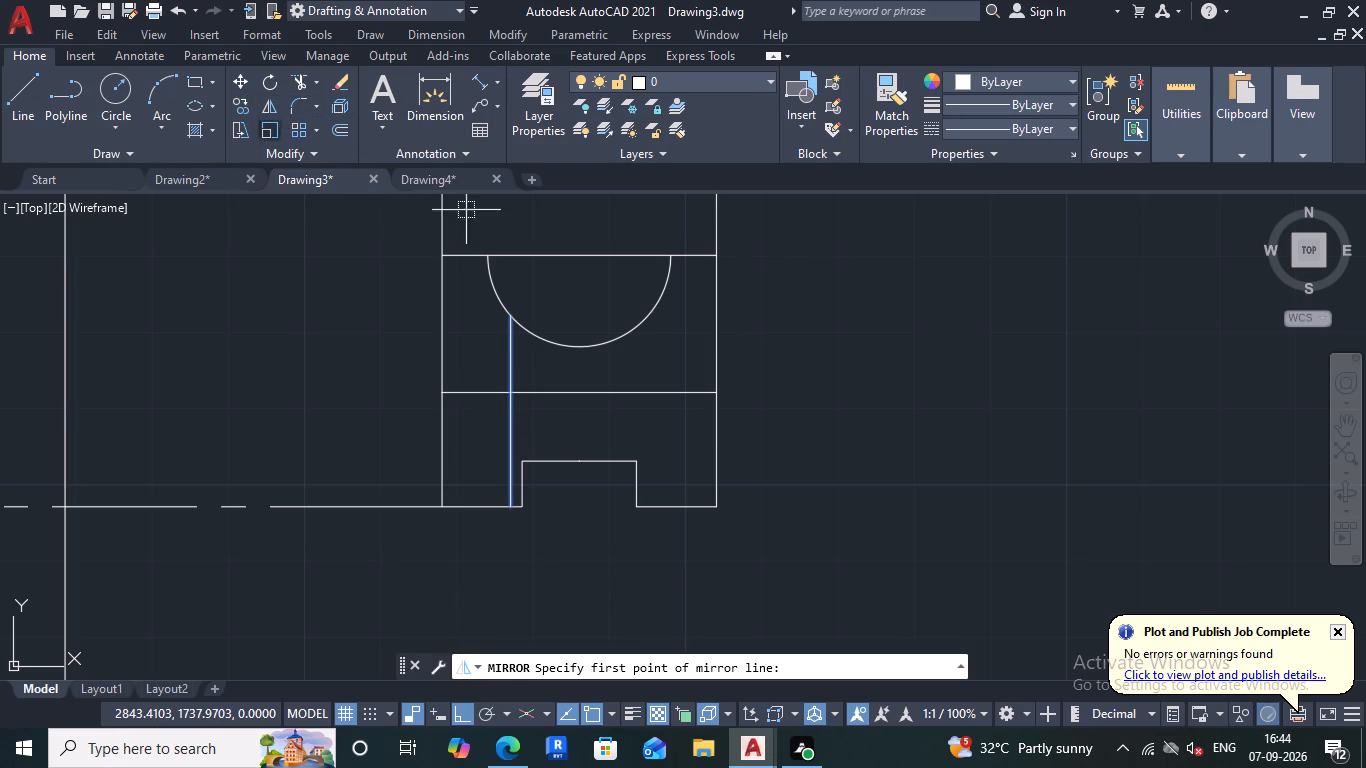
pyautogui.click(579, 462)
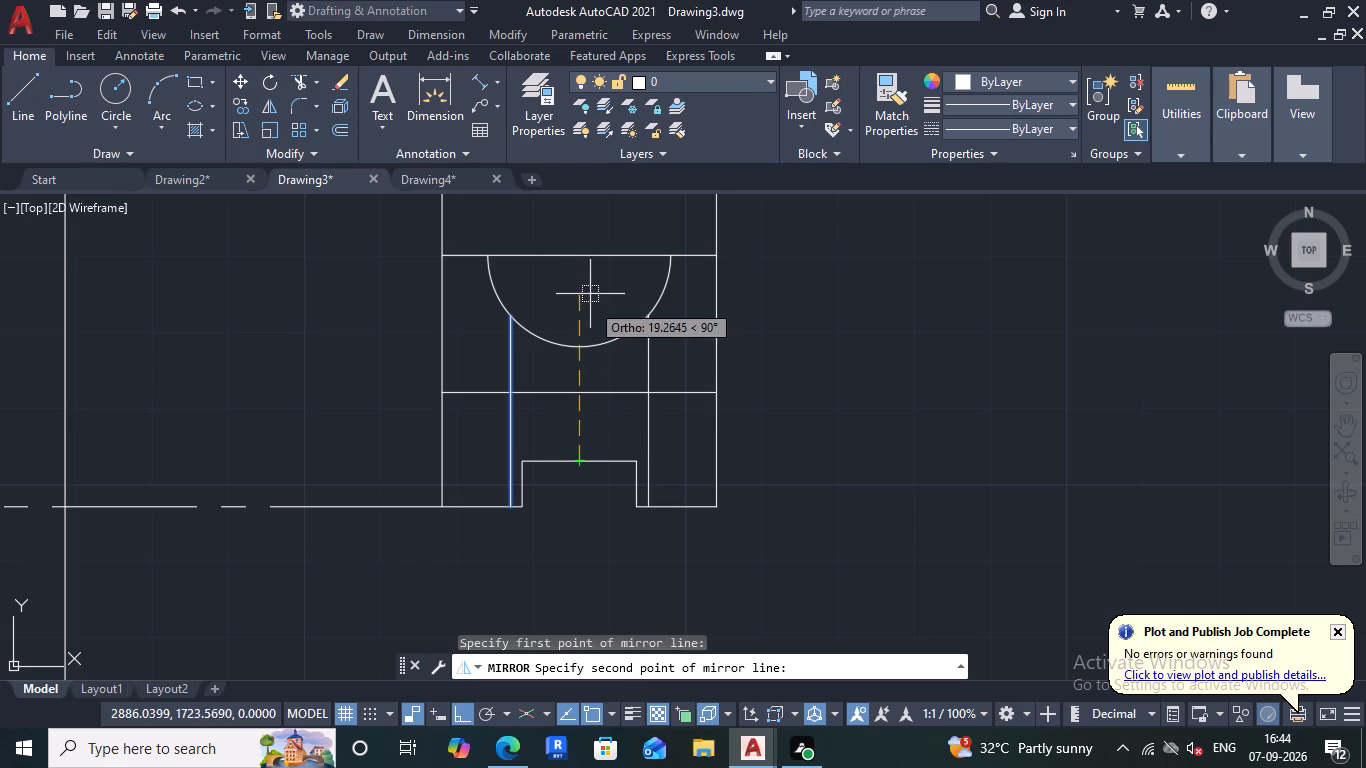
pyautogui.click(579, 256)
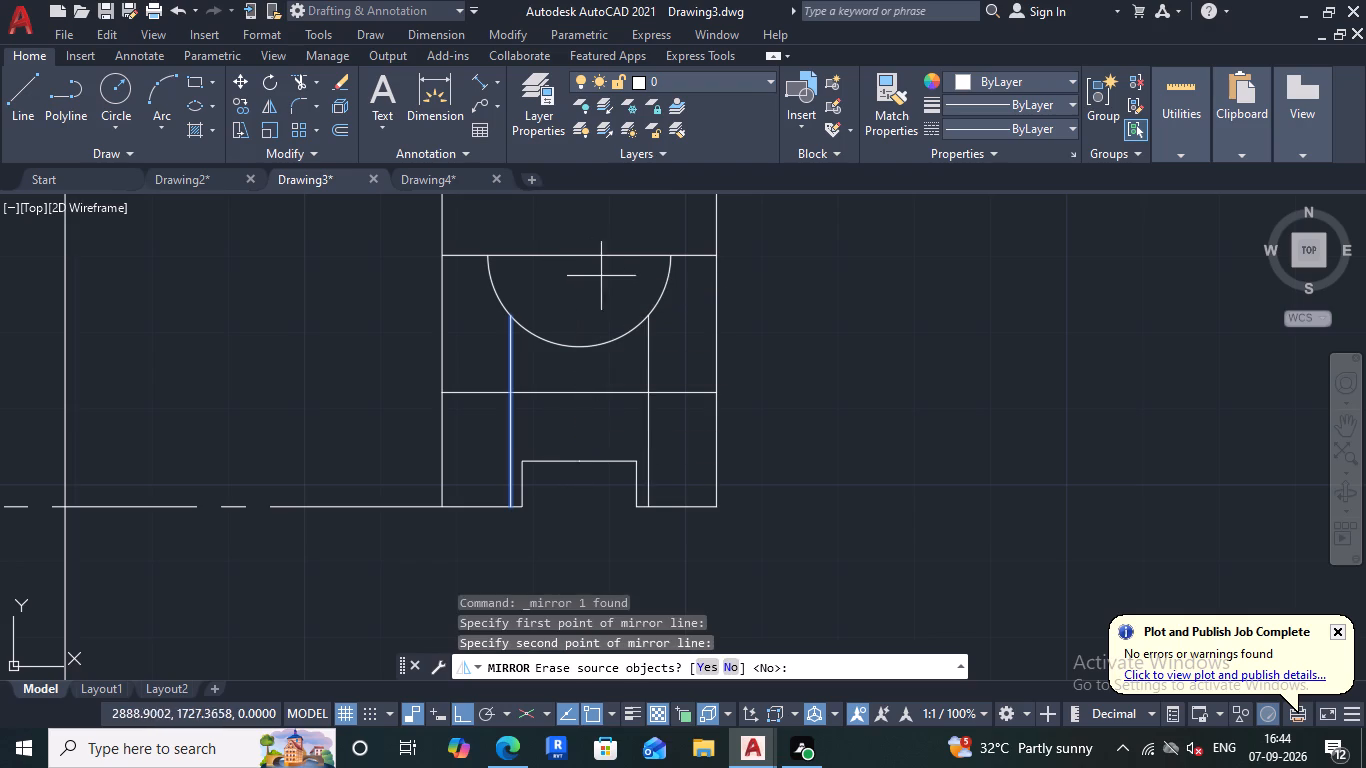
pyautogui.scroll(-1, 682, 367)
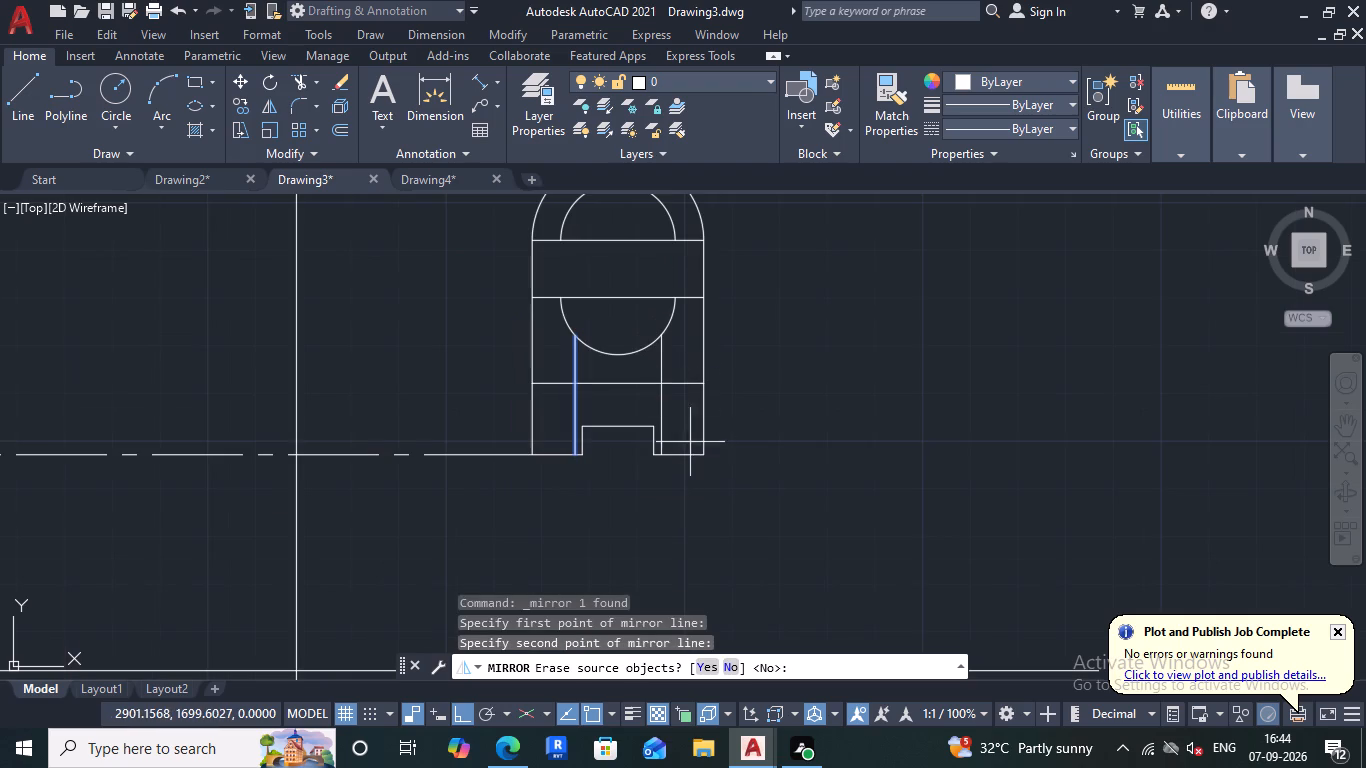
pyautogui.scroll(-2, 746, 504)
pyautogui.scroll(2, 723, 489)
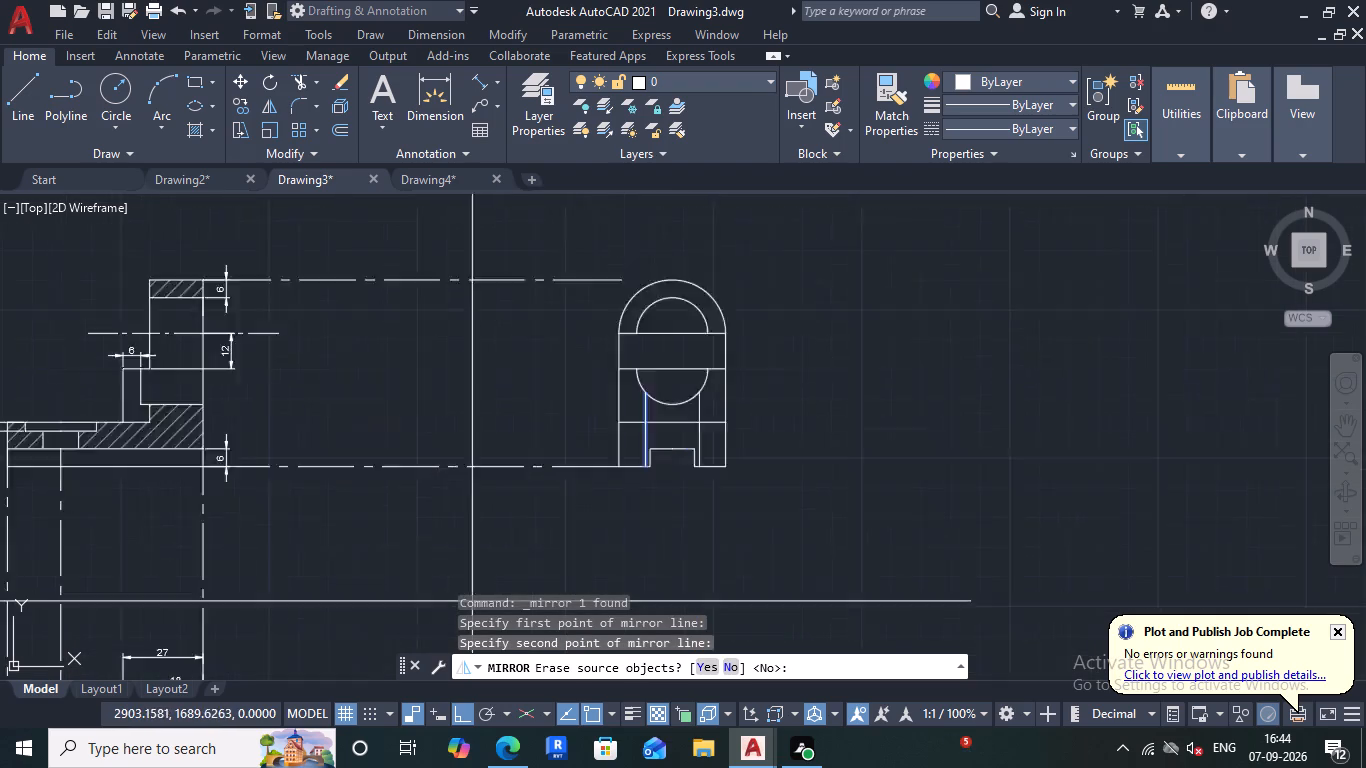
pyautogui.click(737, 674)
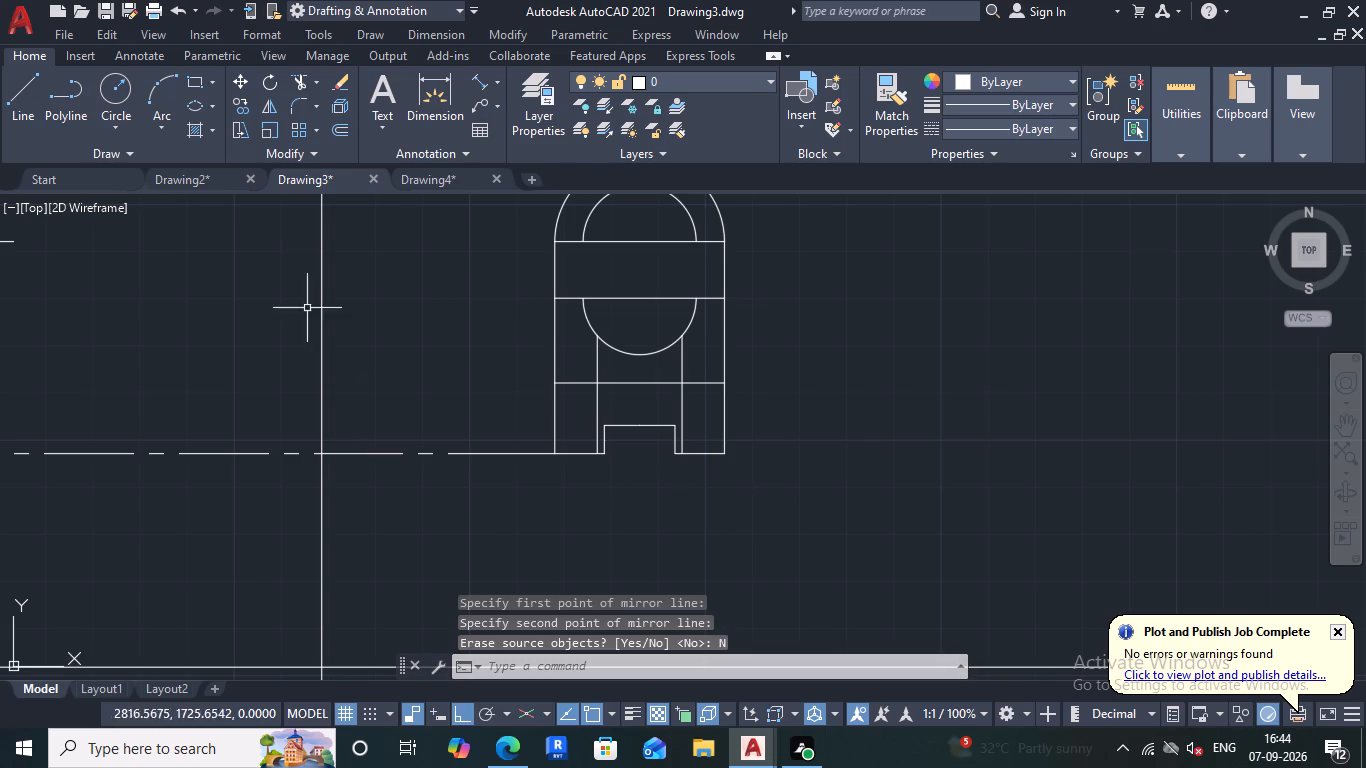
# Add horizontal linear dimensions below the base for the notch width and the spacing between the two mirrored vertical lines.
pyautogui.click(502, 88)
pyautogui.click(504, 114)
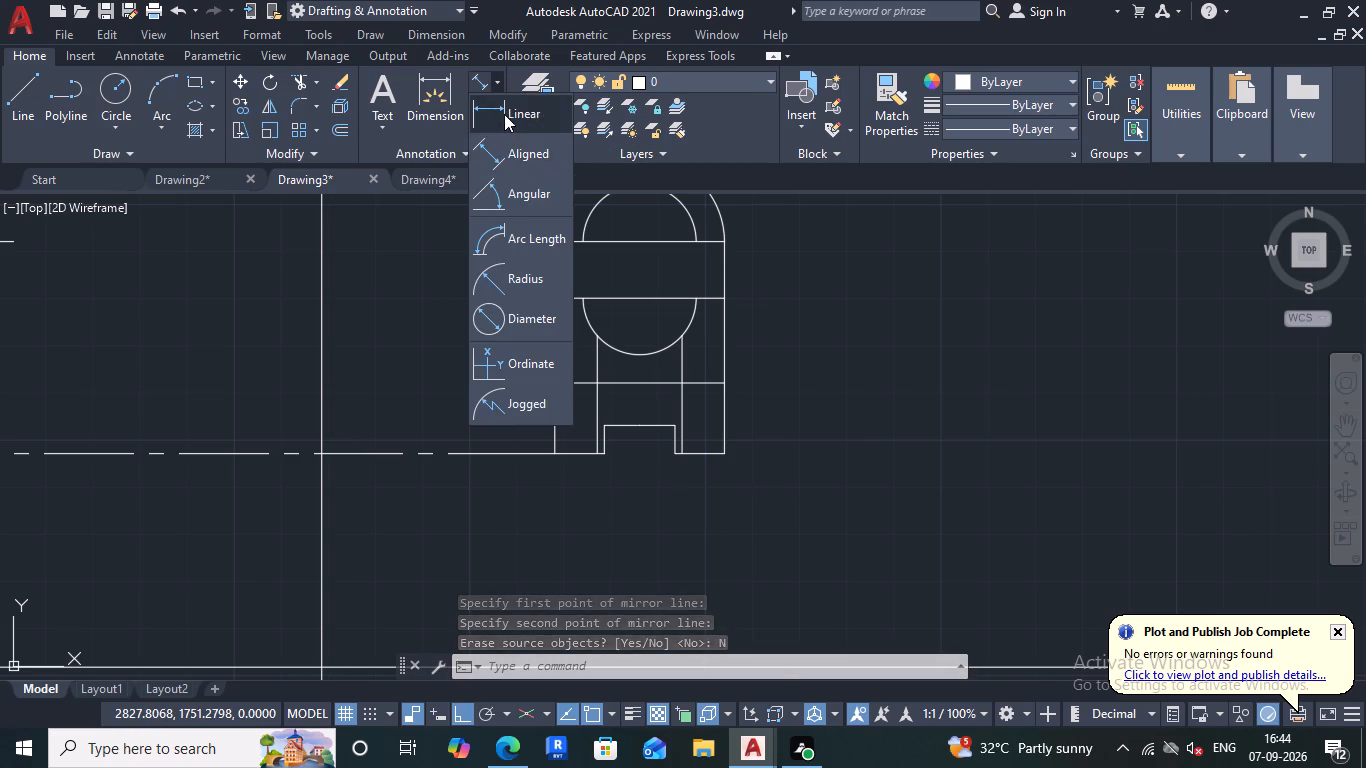
pyautogui.click(603, 453)
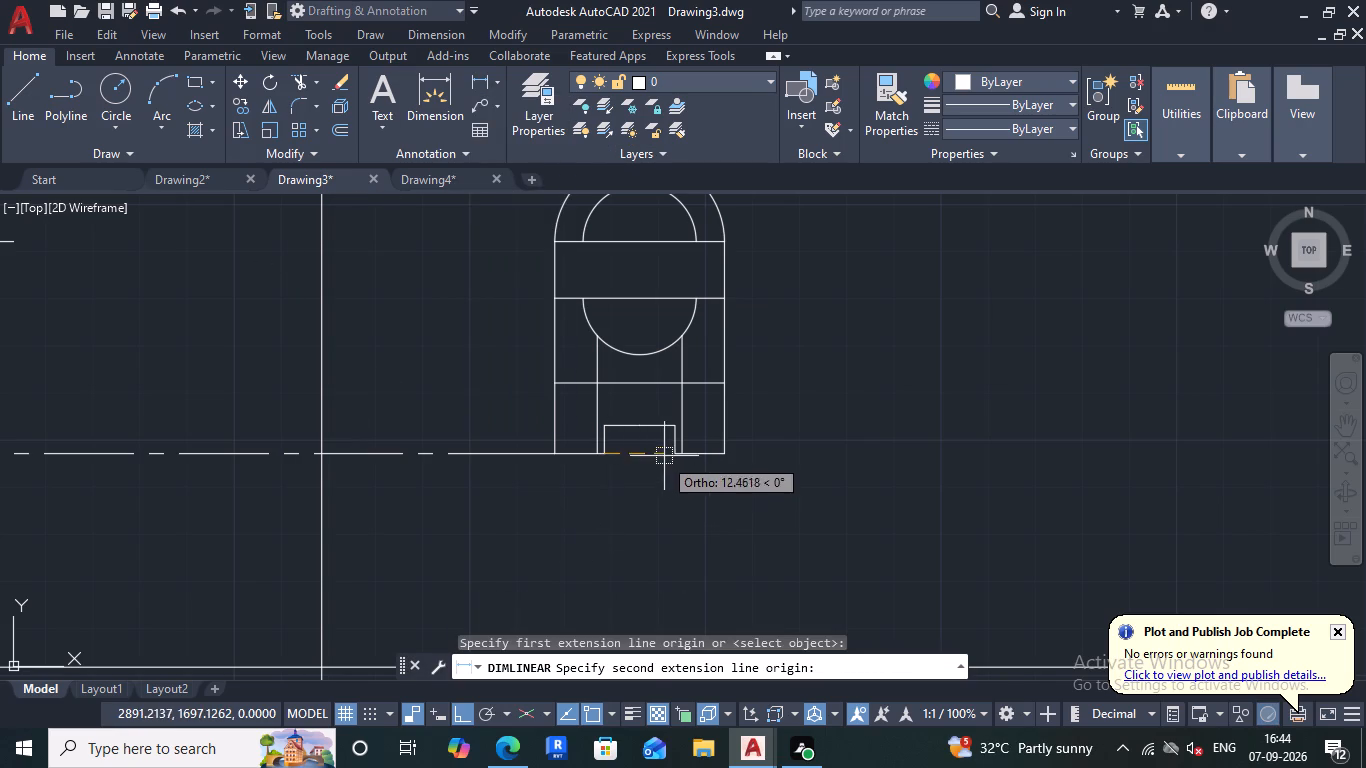
pyautogui.click(671, 454)
pyautogui.click(649, 474)
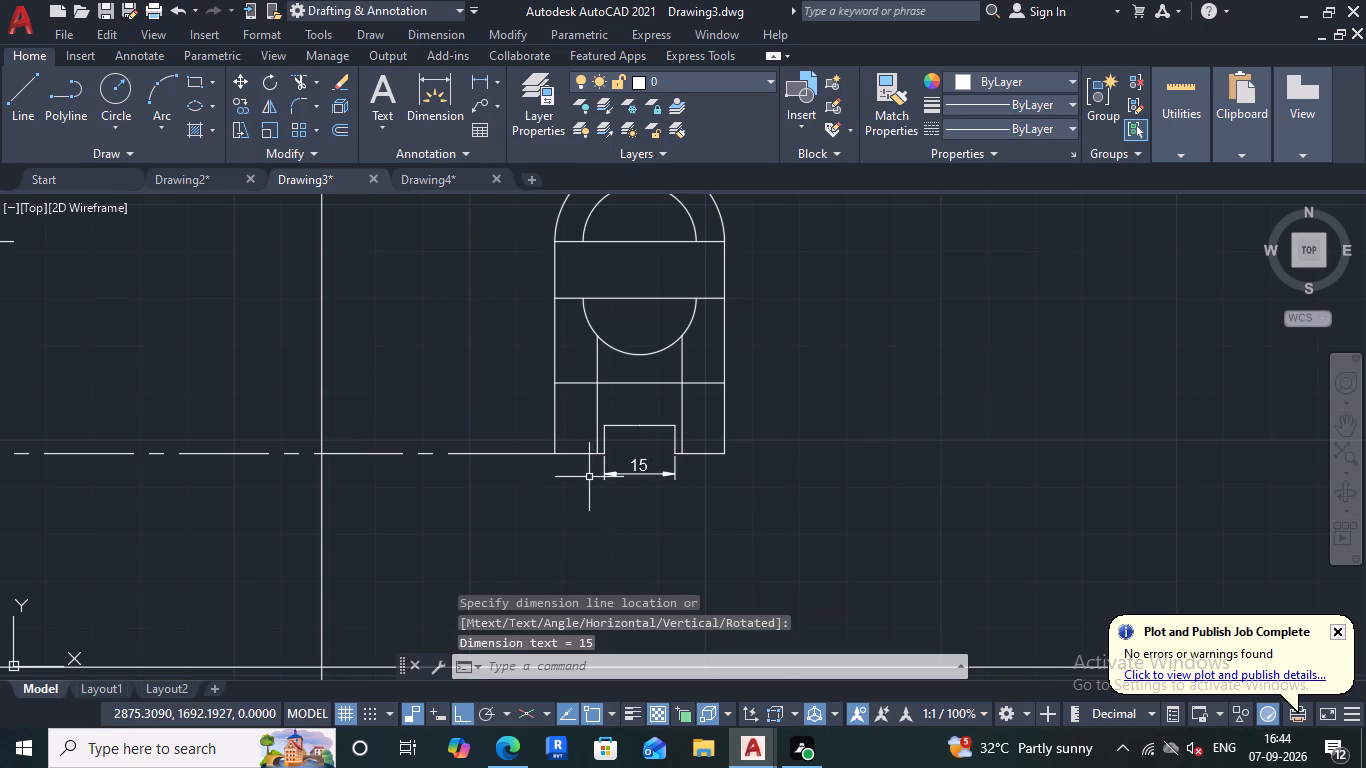
pyautogui.press('space')
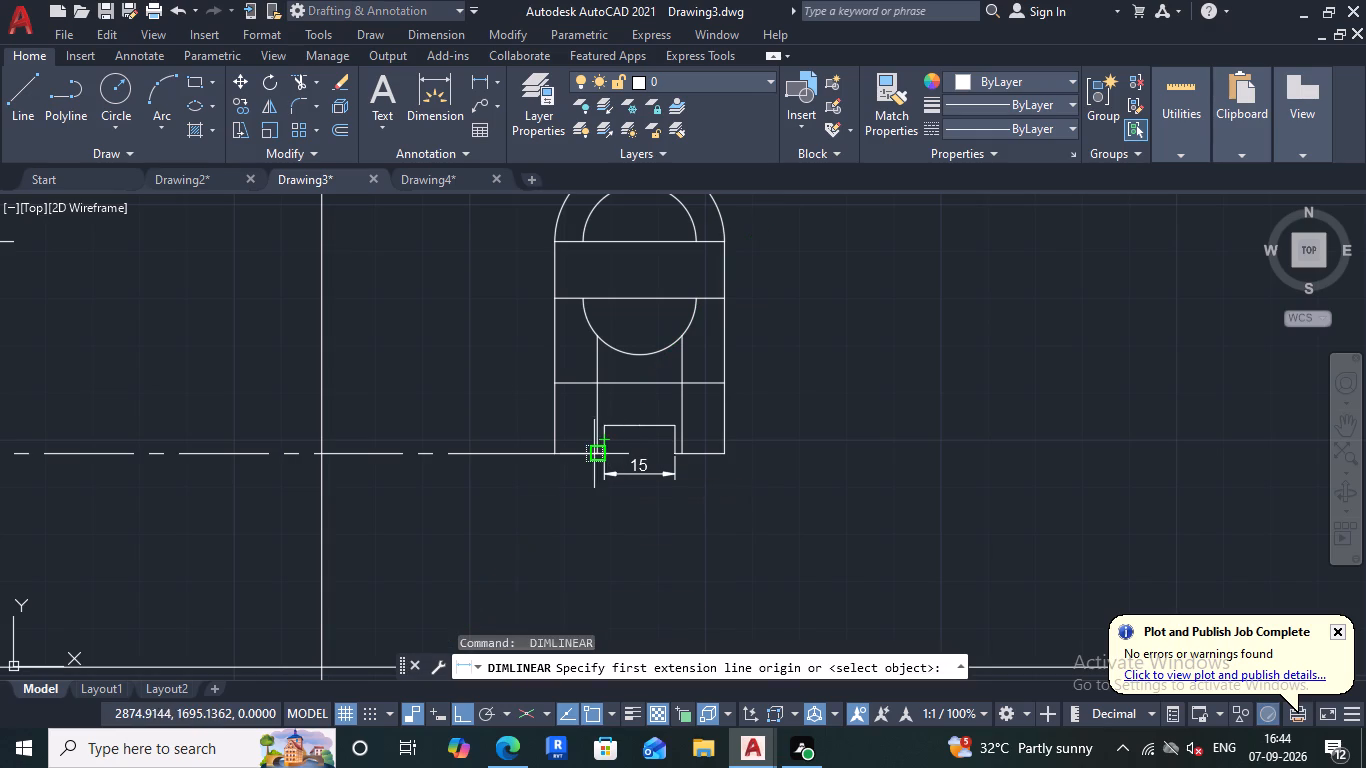
pyautogui.click(597, 453)
pyautogui.click(685, 457)
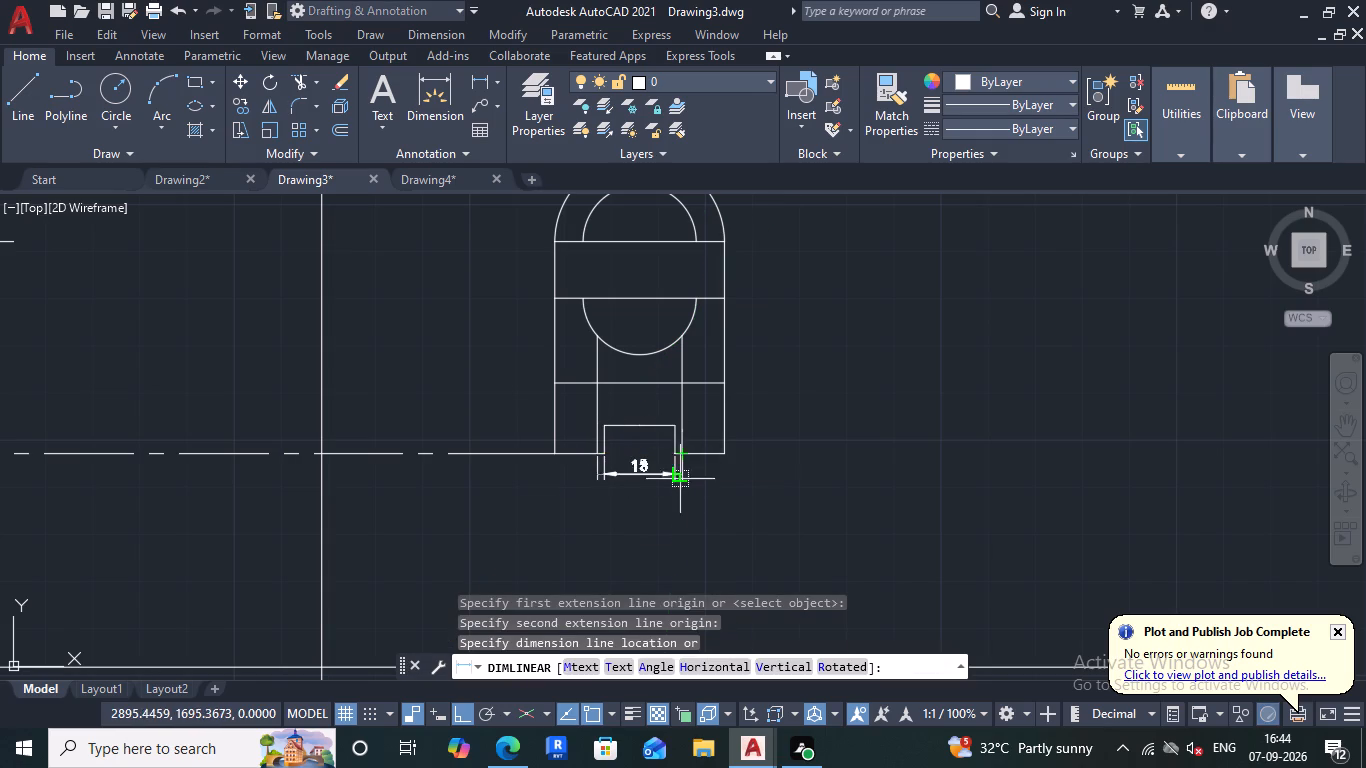
pyautogui.click(672, 502)
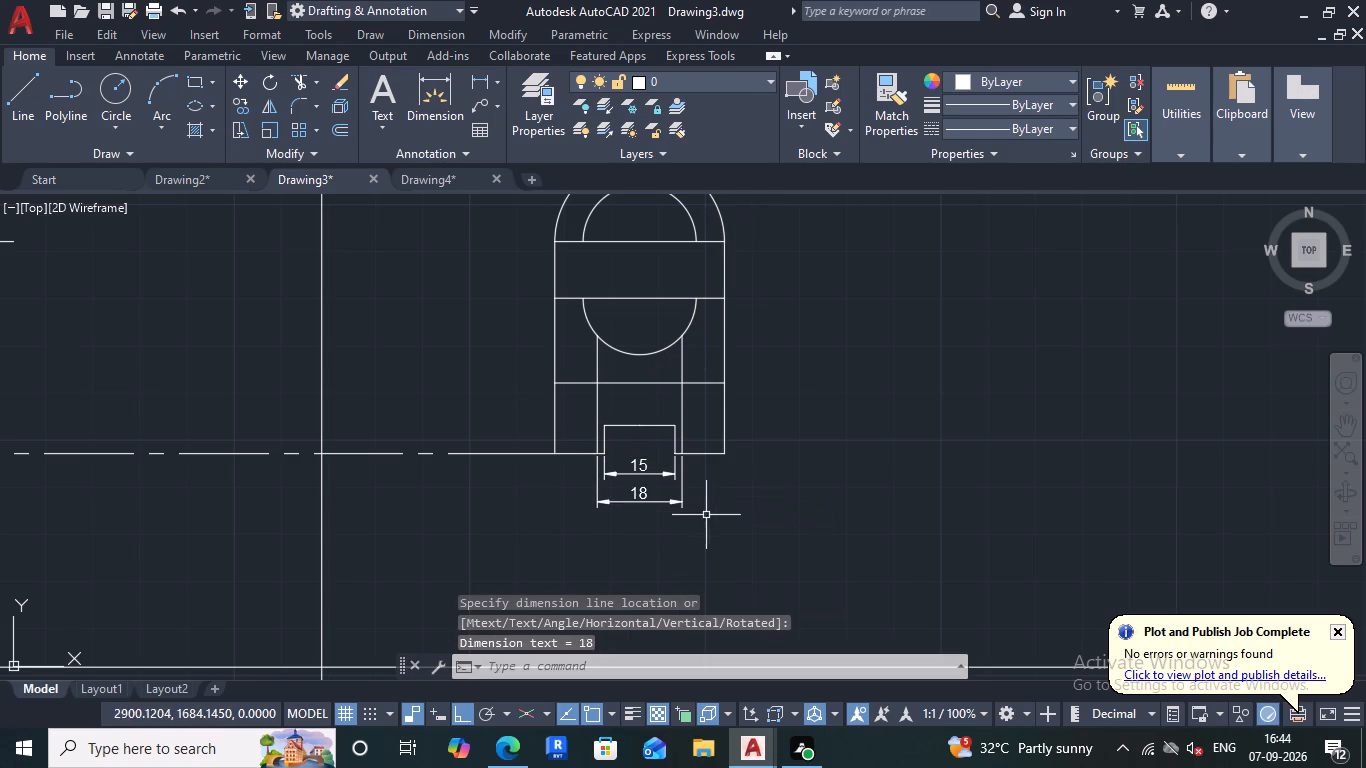
# Add vertical linear dimensions beside the upright from its base to the line above the notch and to the line under the rounded top.
pyautogui.press('space')
pyautogui.click(728, 450)
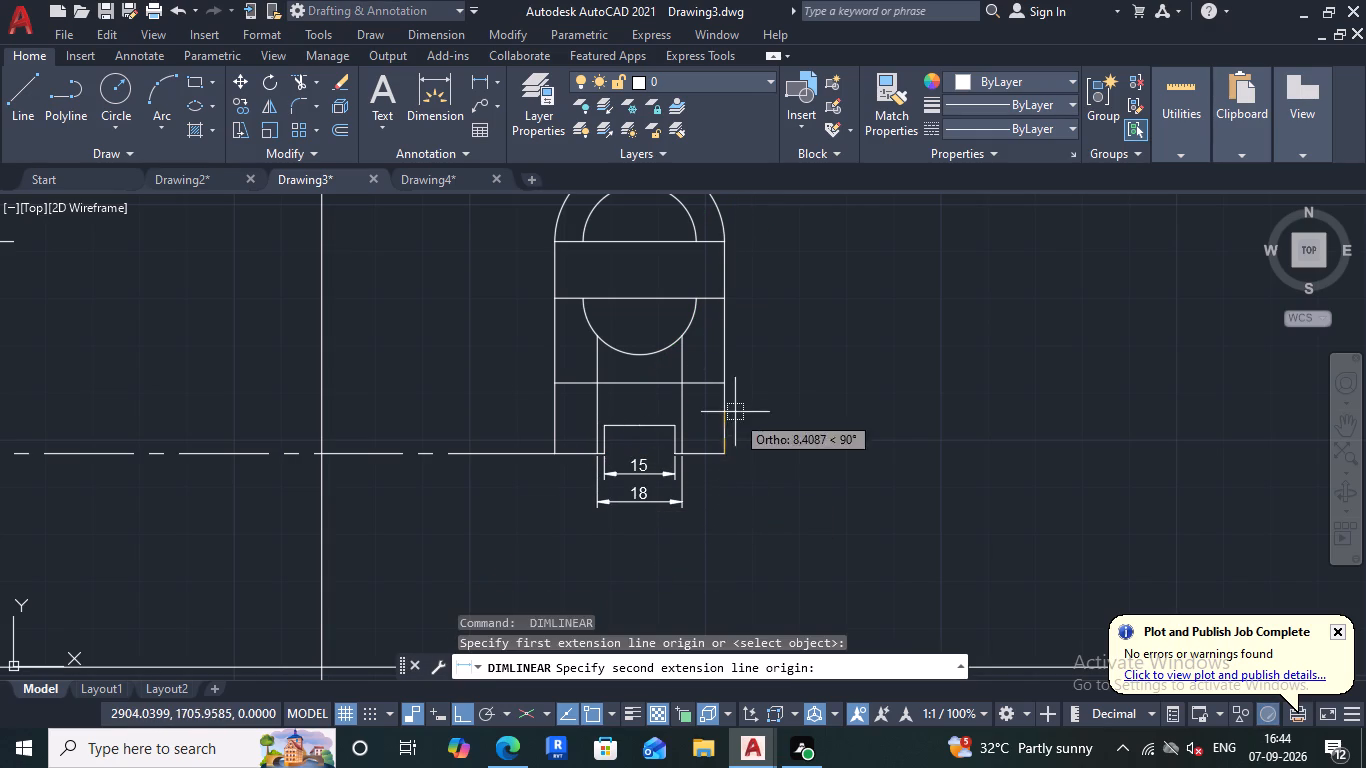
pyautogui.click(725, 385)
pyautogui.click(755, 384)
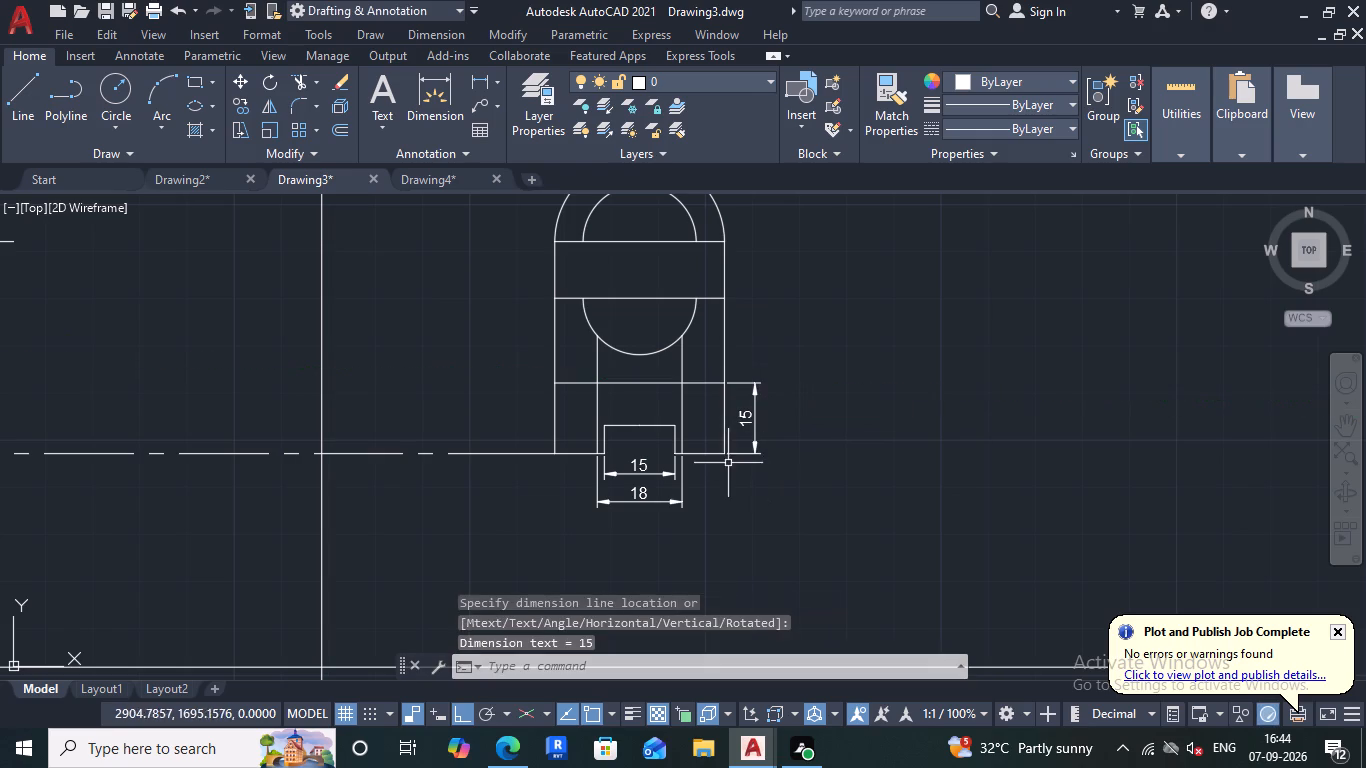
pyautogui.press('space')
pyautogui.click(726, 449)
pyautogui.click(721, 245)
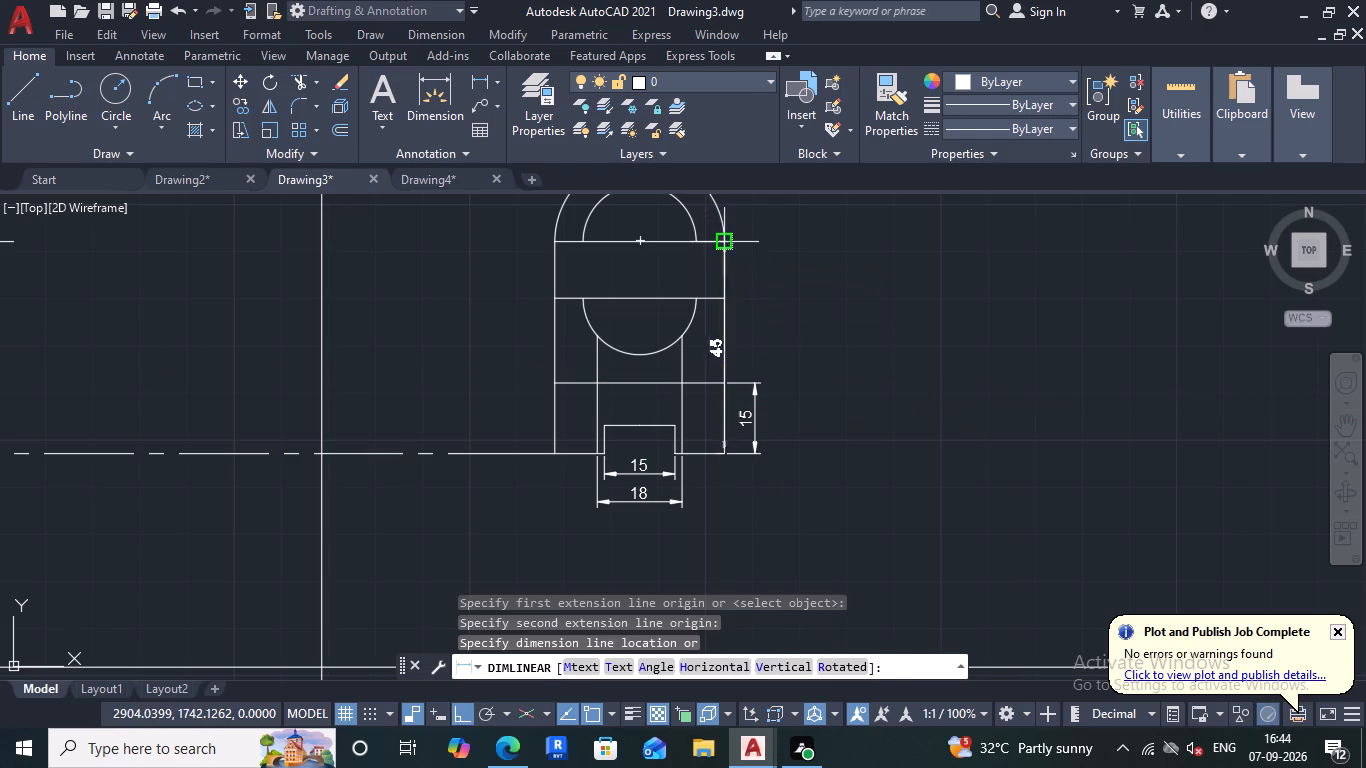
pyautogui.click(773, 255)
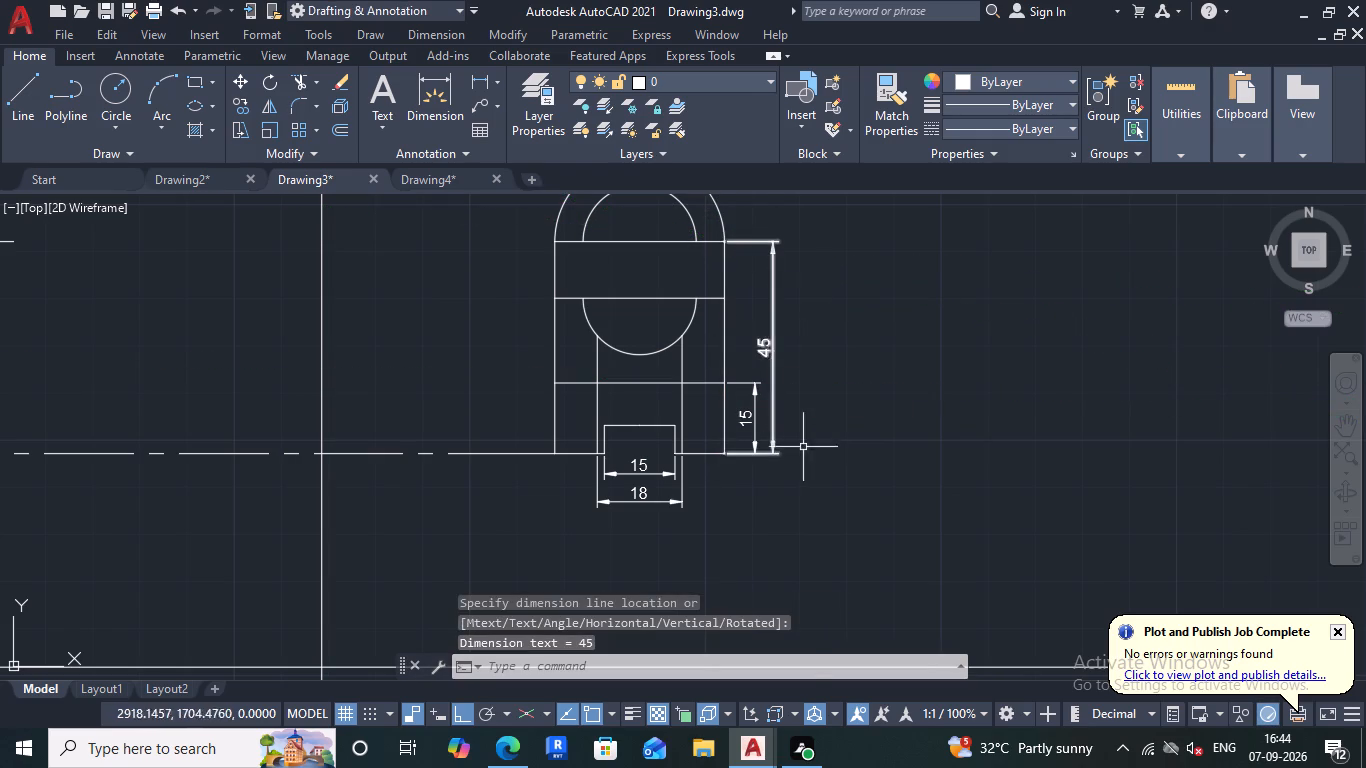
pyautogui.scroll(-2, 781, 420)
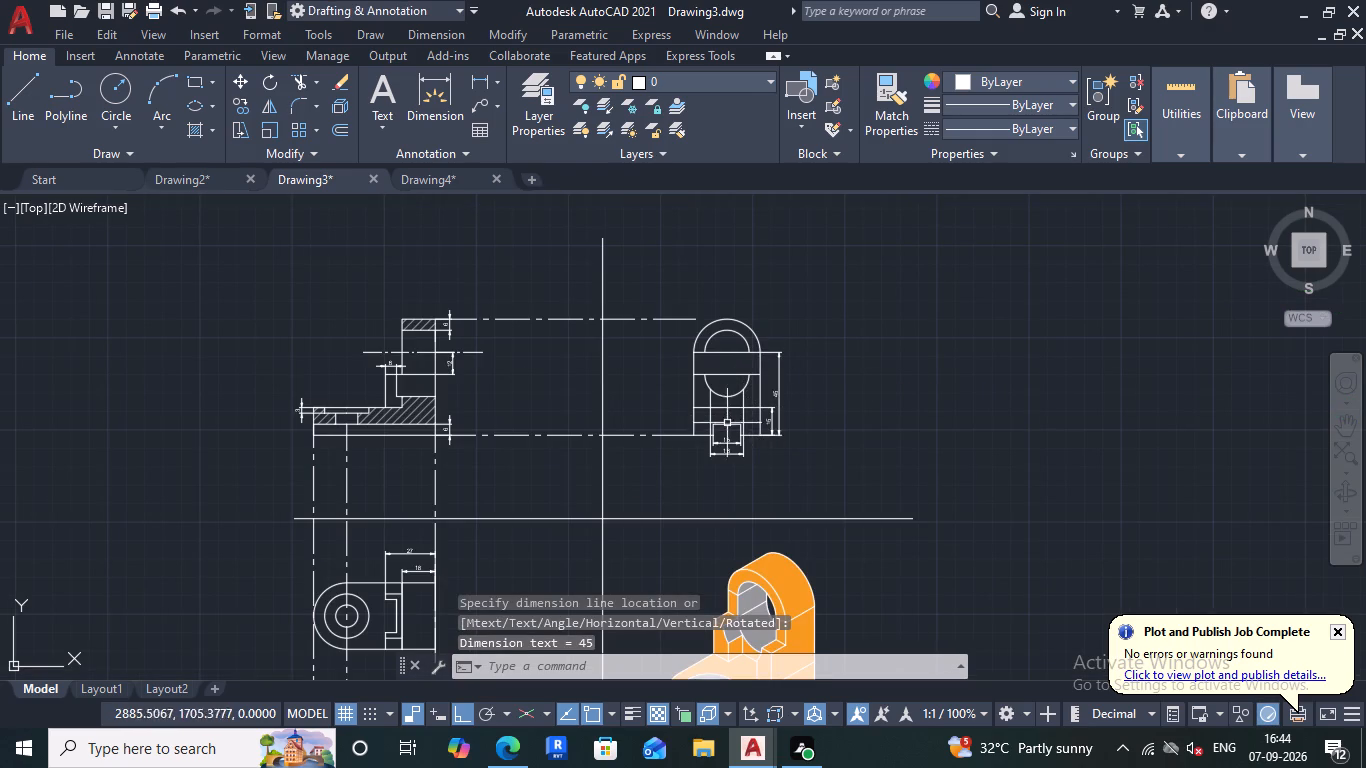
# Add radius dimensions to the outer and inner upper arcs of the side view, placed above the rounded top.
pyautogui.scroll(-1, 736, 449)
pyautogui.scroll(2, 723, 339)
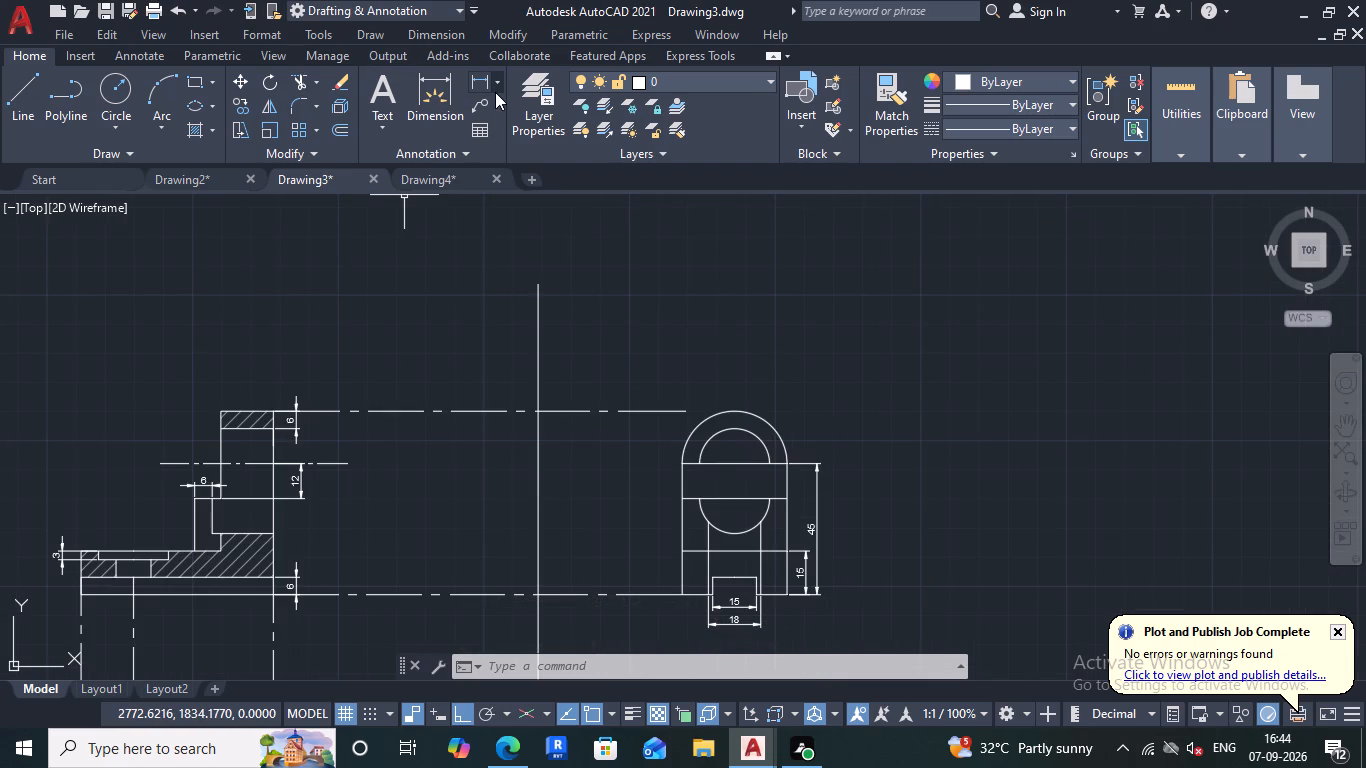
pyautogui.click(495, 90)
pyautogui.click(526, 274)
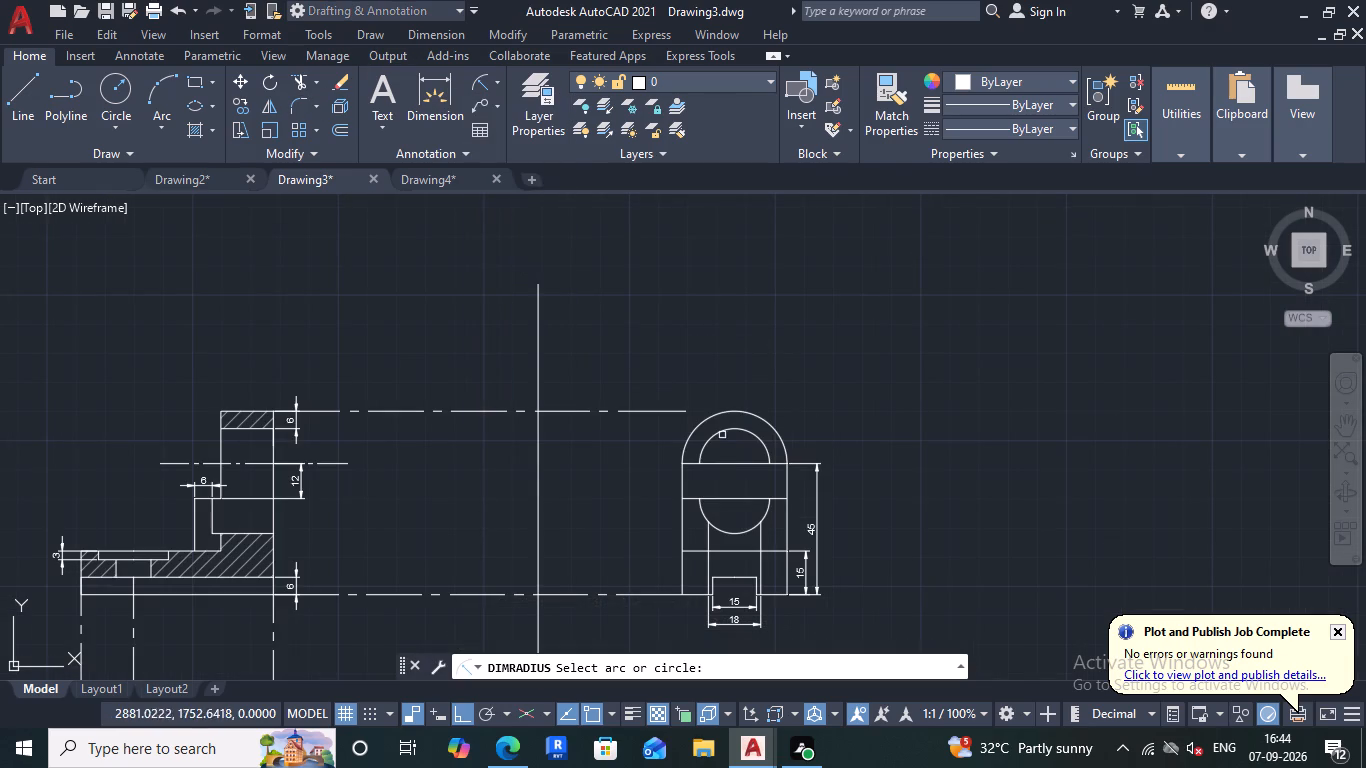
pyautogui.click(736, 410)
pyautogui.click(806, 378)
pyautogui.press('space')
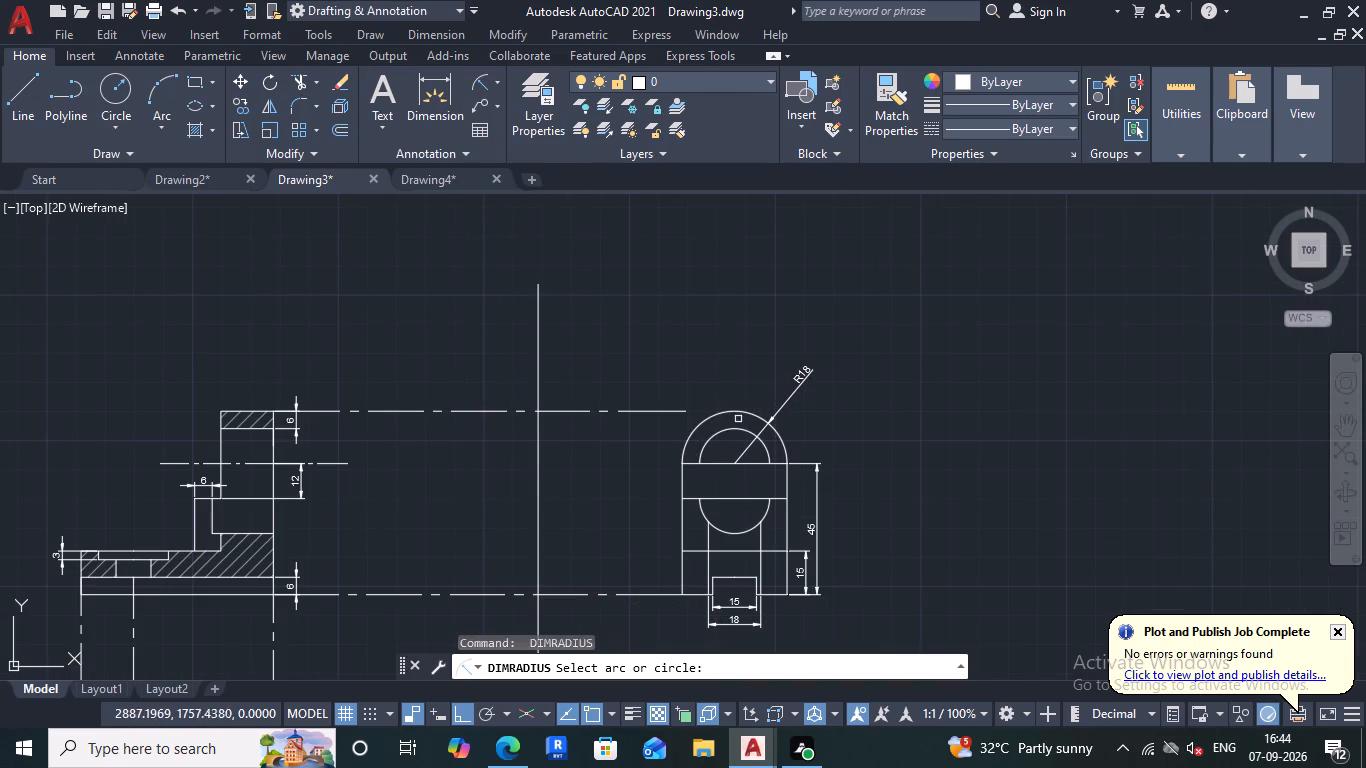
pyautogui.click(735, 430)
pyautogui.click(768, 391)
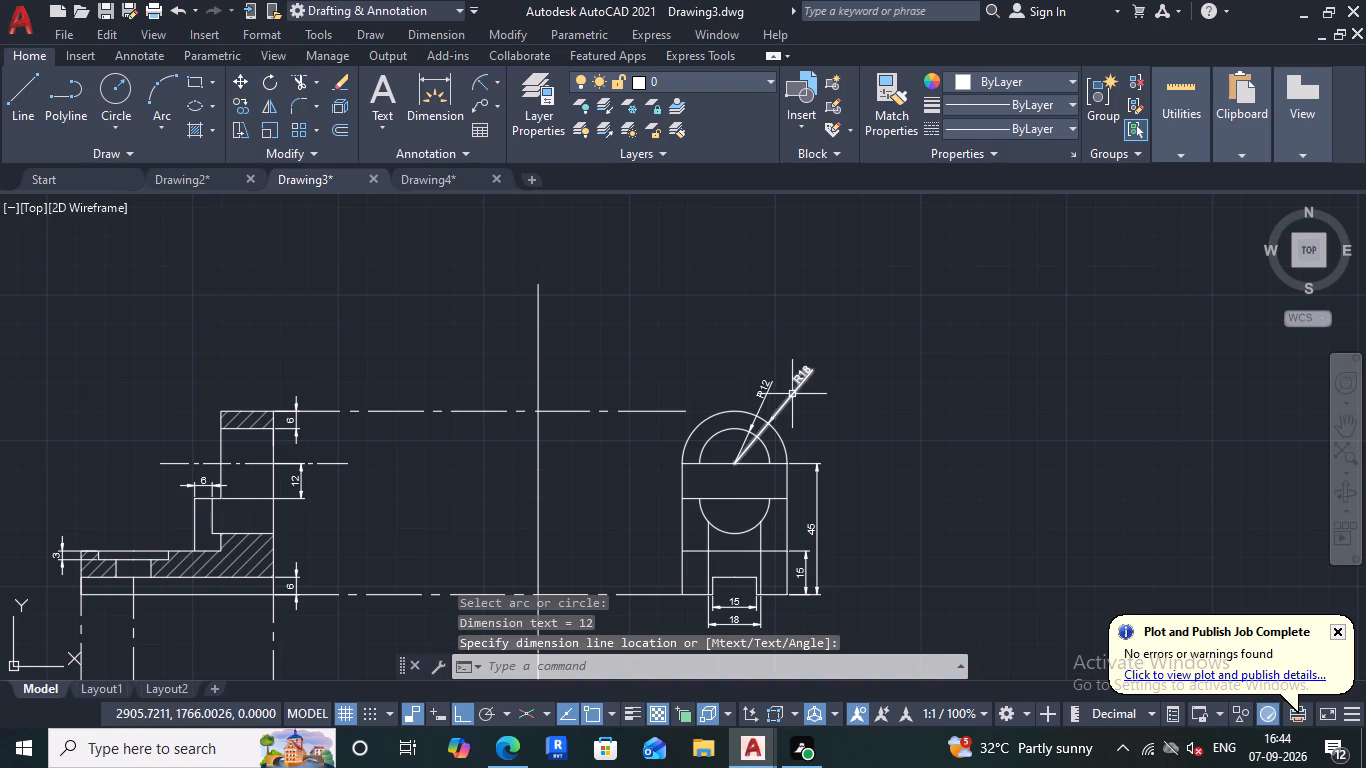
# Erase the two horizontal and three vertical dash-dot projection lines linking the front view to the side and top views.
pyautogui.scroll(-2, 793, 380)
pyautogui.scroll(1, 719, 410)
pyautogui.moveTo(733, 408); pyautogui.dragTo(733, 393)
pyautogui.click(715, 348)
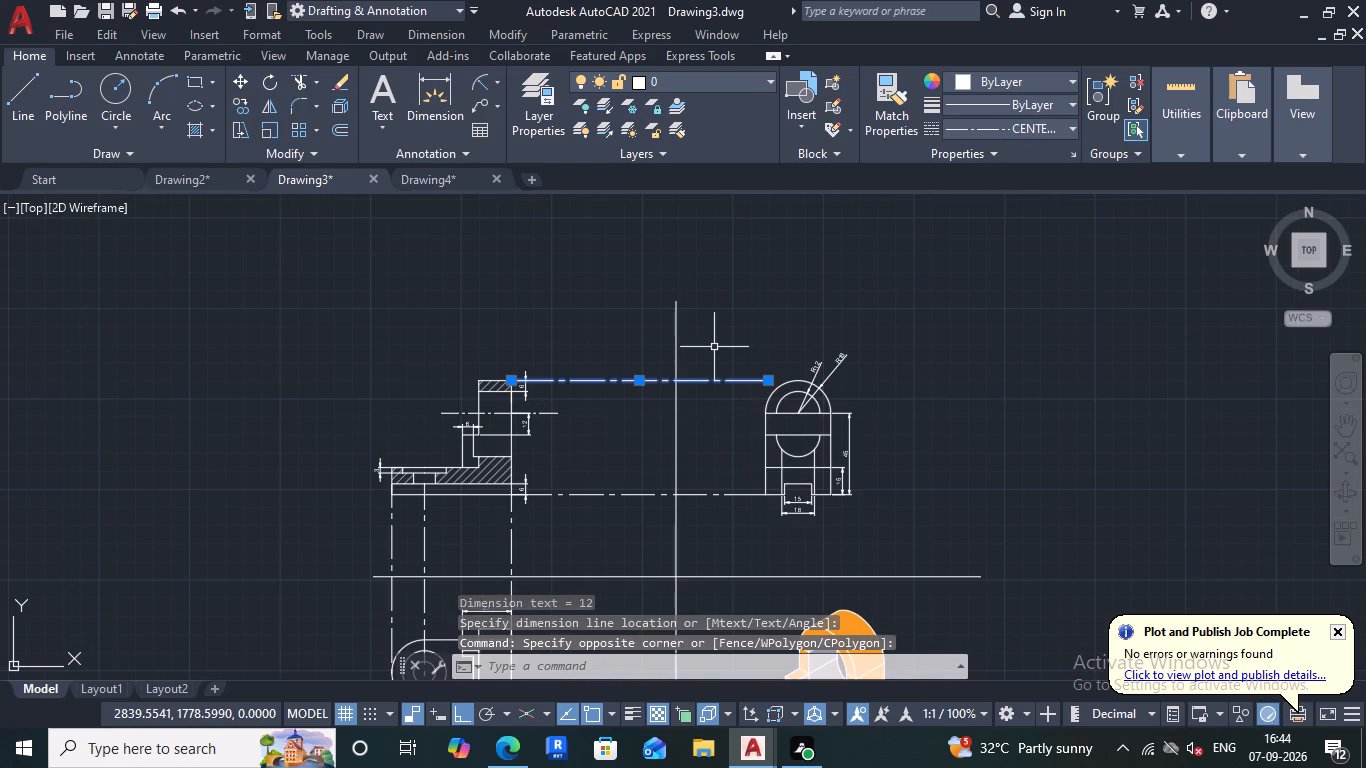
pyautogui.press('Delete')
pyautogui.click(731, 519)
pyautogui.click(716, 470)
pyautogui.press('Delete')
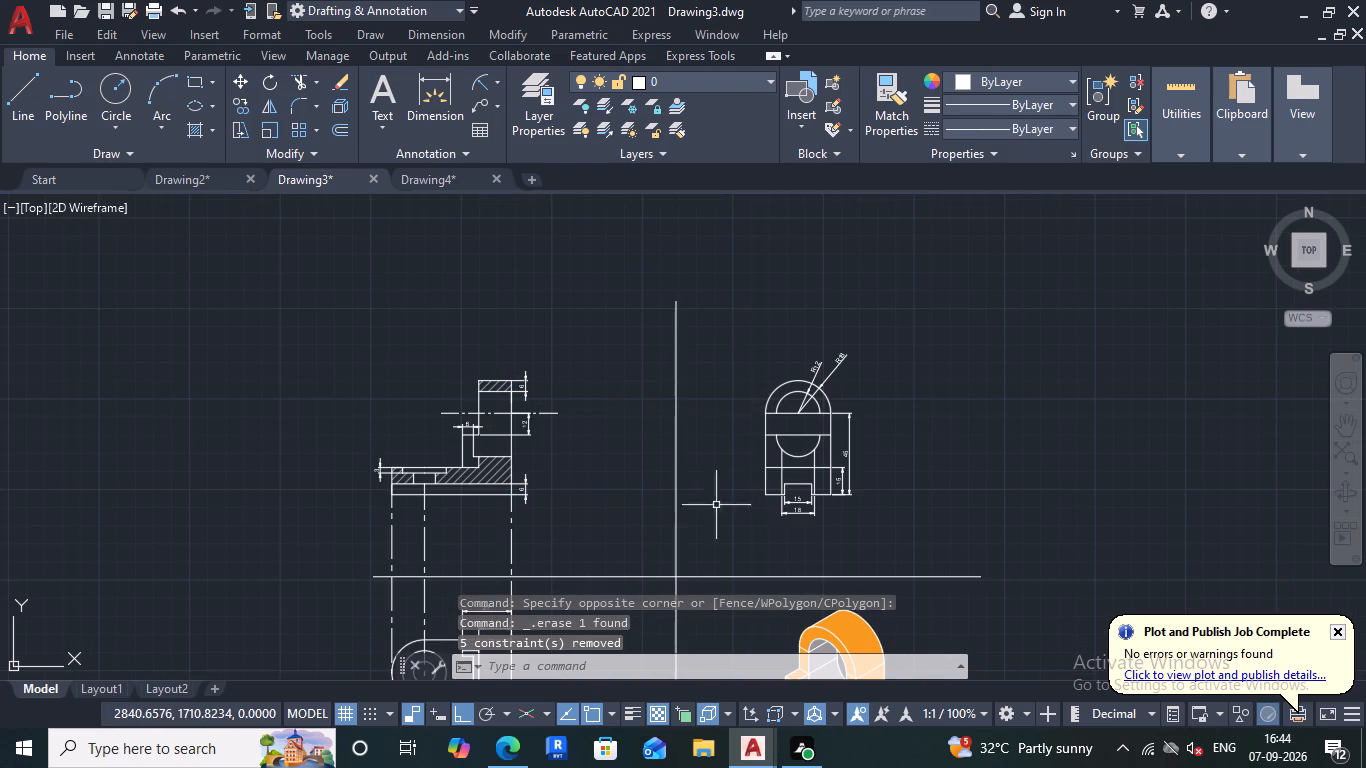
pyautogui.moveTo(547, 542); pyautogui.dragTo(480, 542)
pyautogui.click(372, 539)
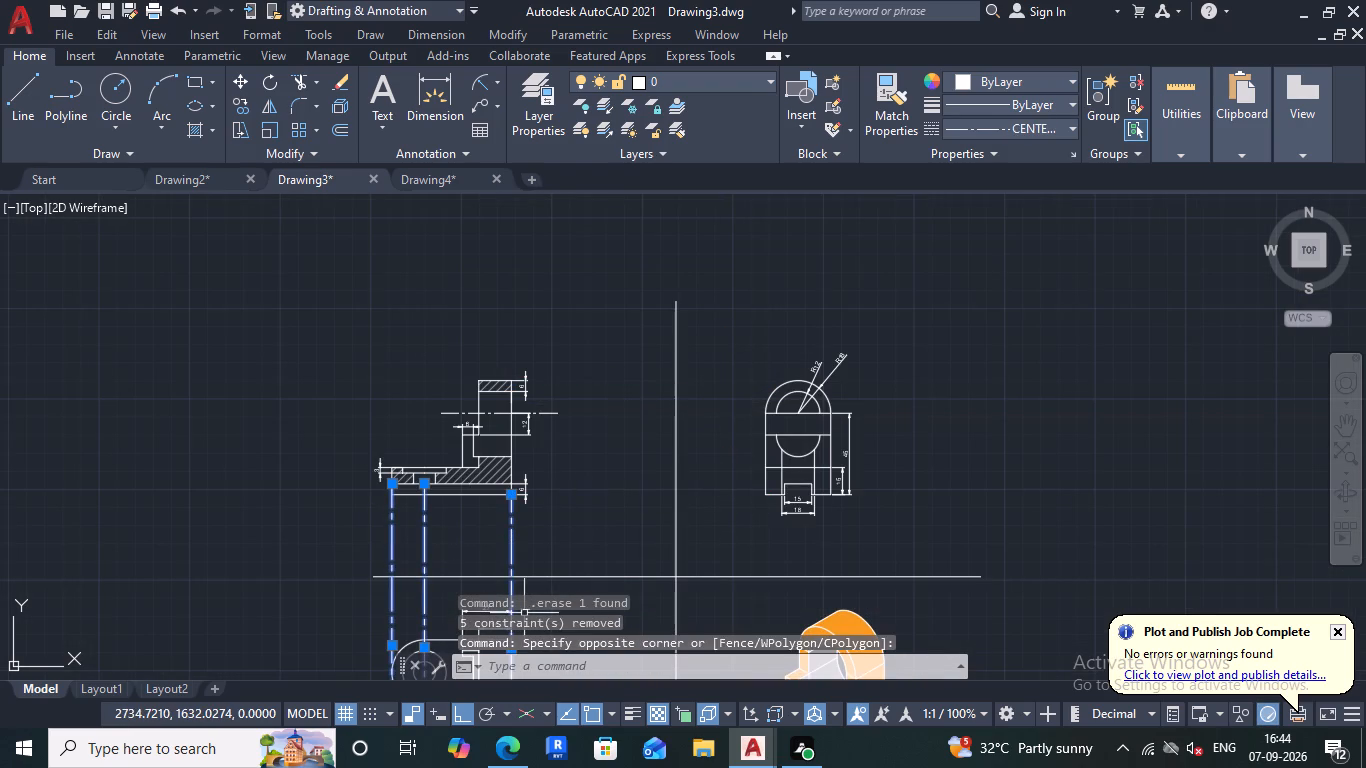
pyautogui.press('Delete')
# Examine the overall layout and the front view's dimensions for anything still missing.
pyautogui.scroll(-2, 526, 552)
pyautogui.moveTo(564, 555); pyautogui.dragTo(551, 403, button='middle')
pyautogui.scroll(1, 491, 444)
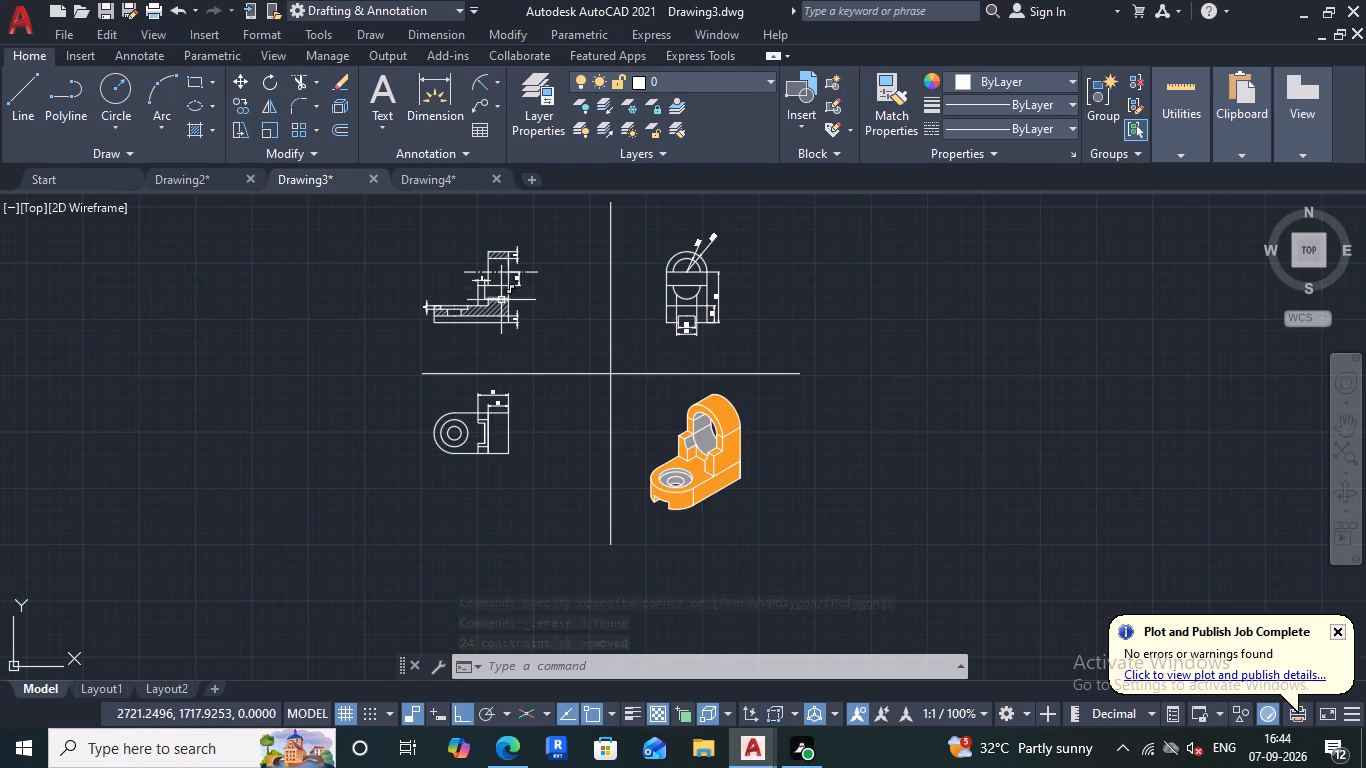
pyautogui.moveTo(503, 306); pyautogui.dragTo(538, 438, button='middle')
pyautogui.scroll(2, 556, 362)
pyautogui.scroll(-2, 549, 386)
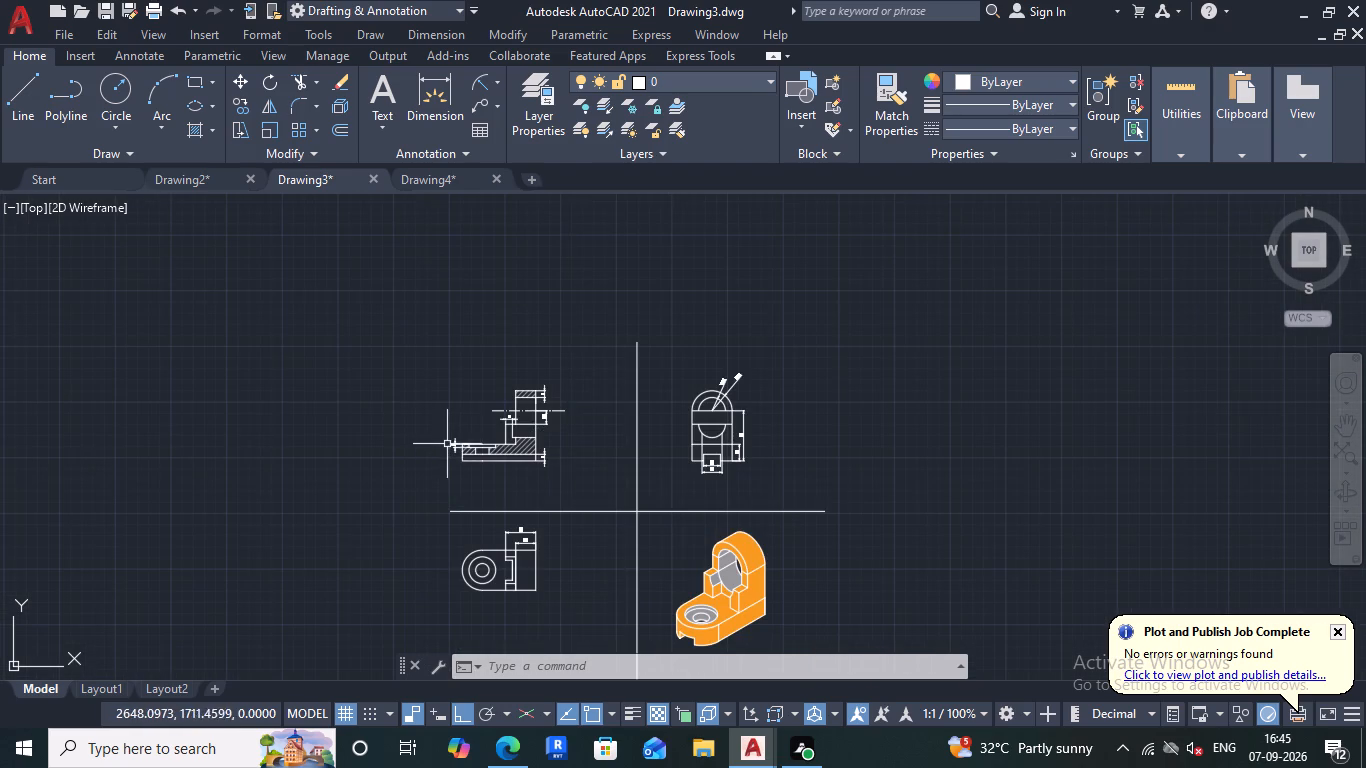
pyautogui.scroll(2, 542, 427)
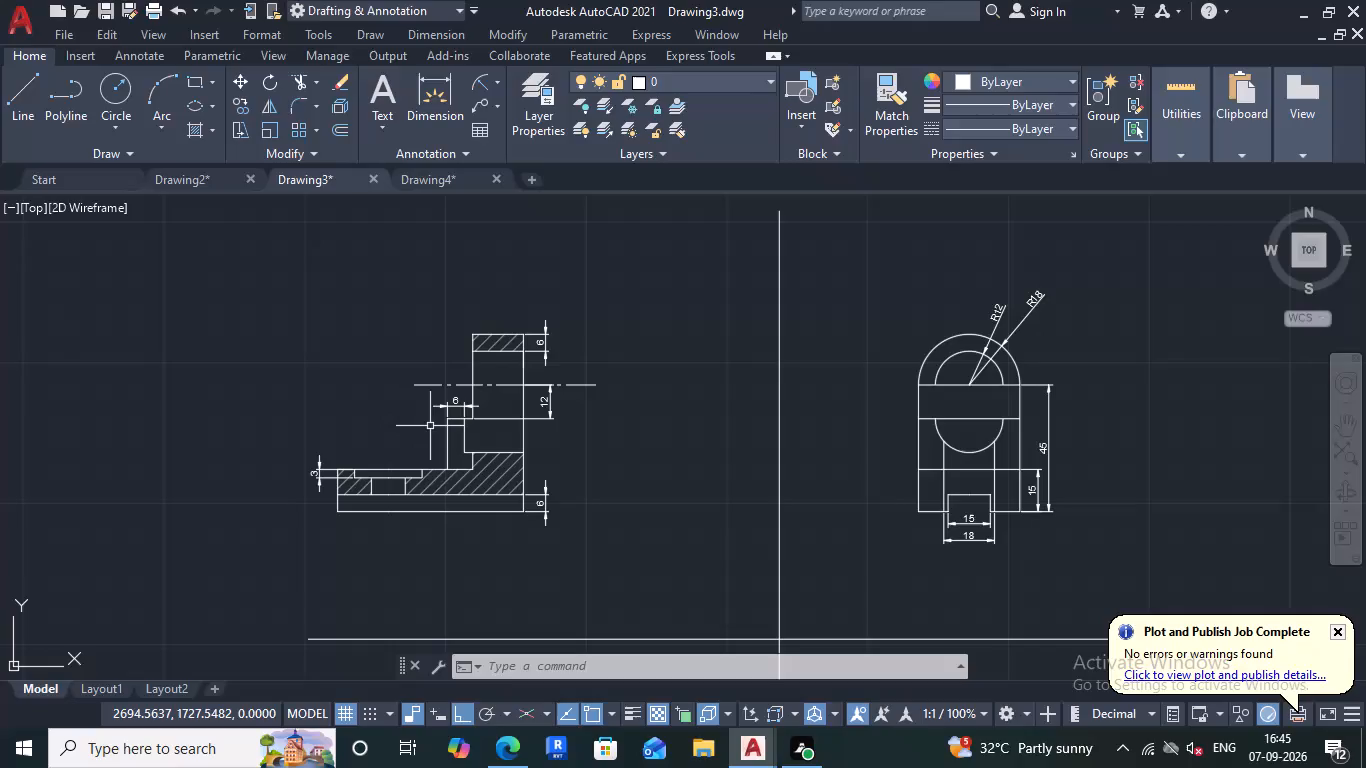
pyautogui.scroll(-2, 443, 415)
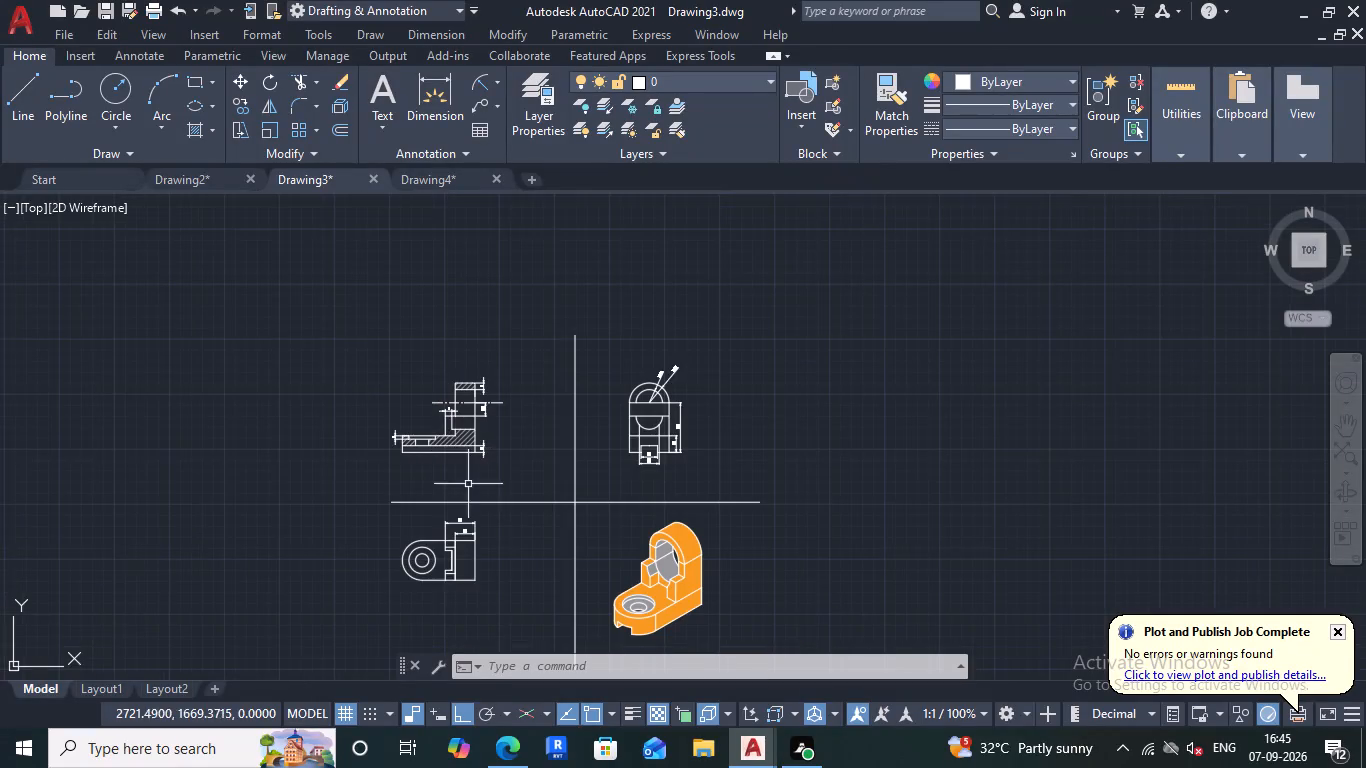
# Add a radius dimension to the larger concentric circle in the top view and, with Ortho off, move its text closer to the outline.
pyautogui.scroll(2, 447, 573)
pyautogui.click(481, 85)
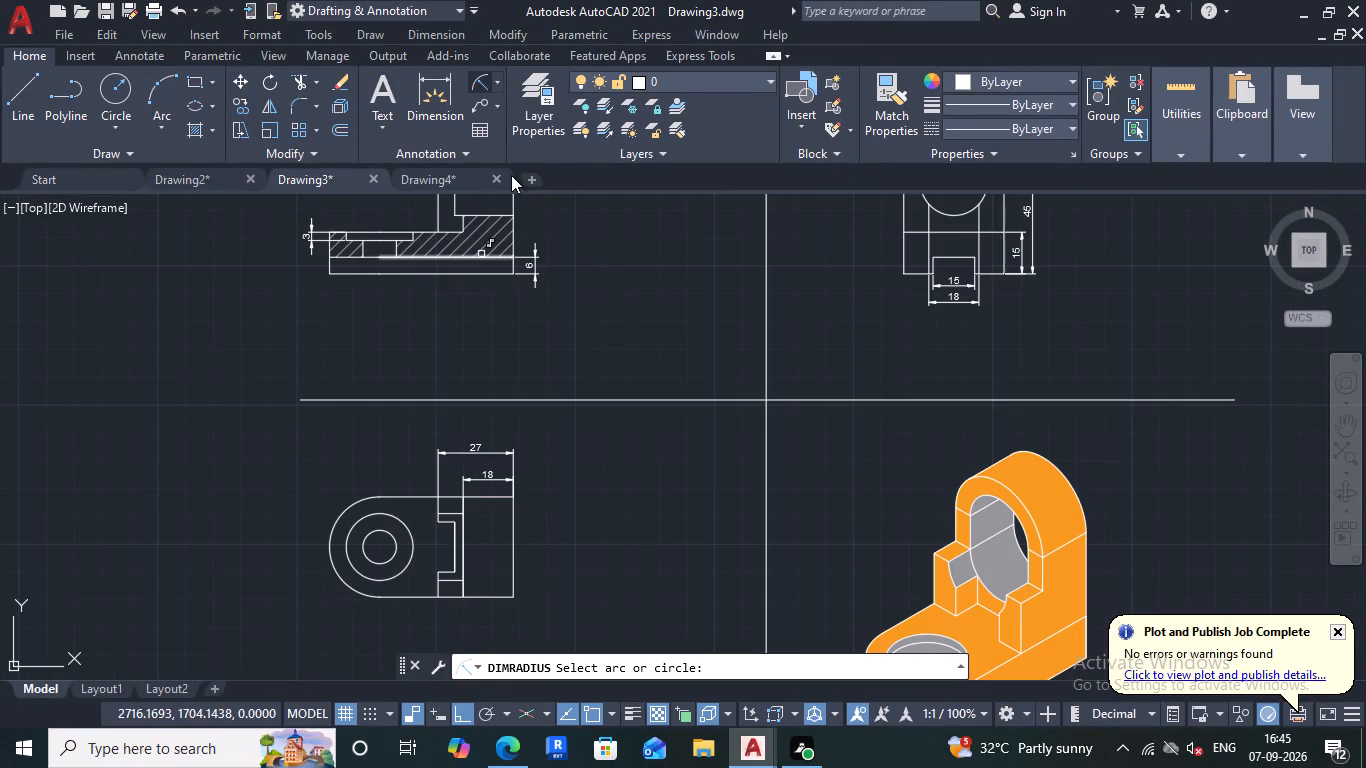
pyautogui.click(361, 519)
pyautogui.click(286, 476)
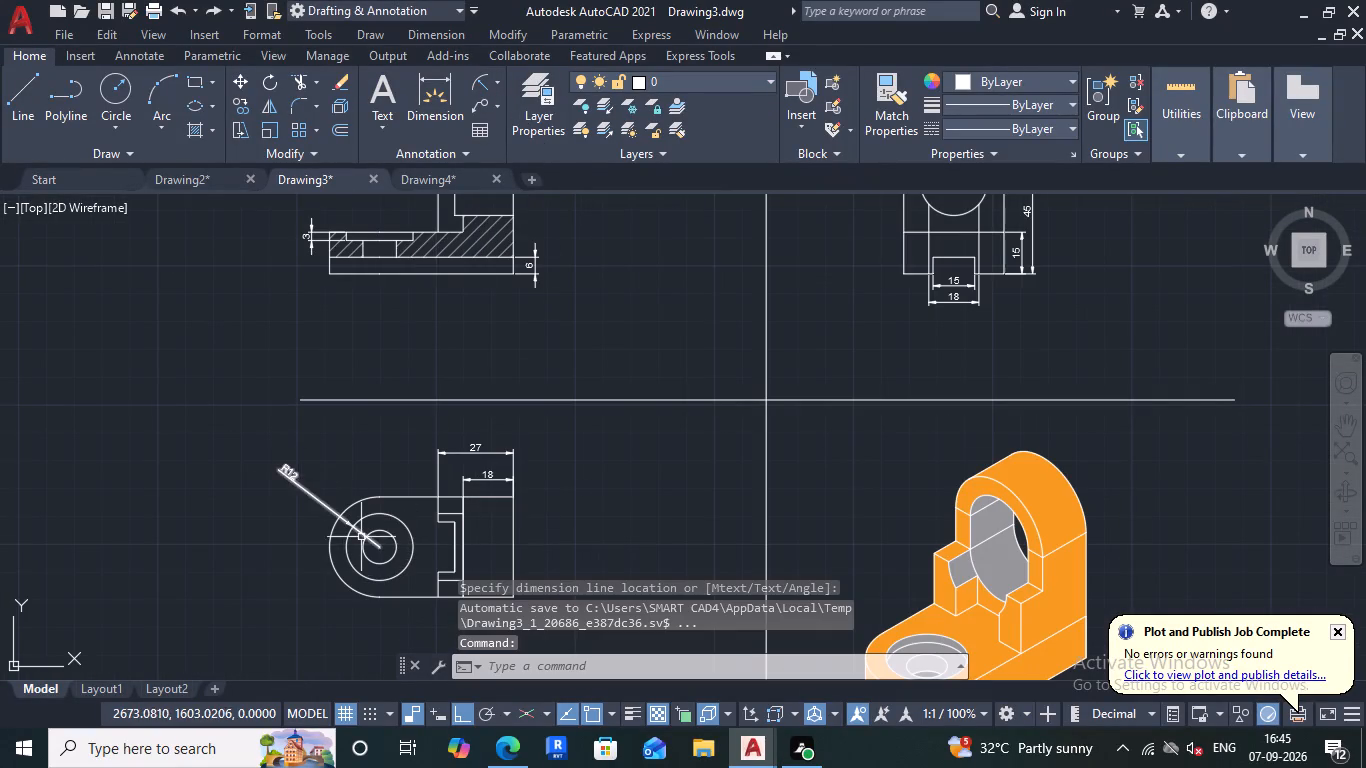
pyautogui.click(288, 482)
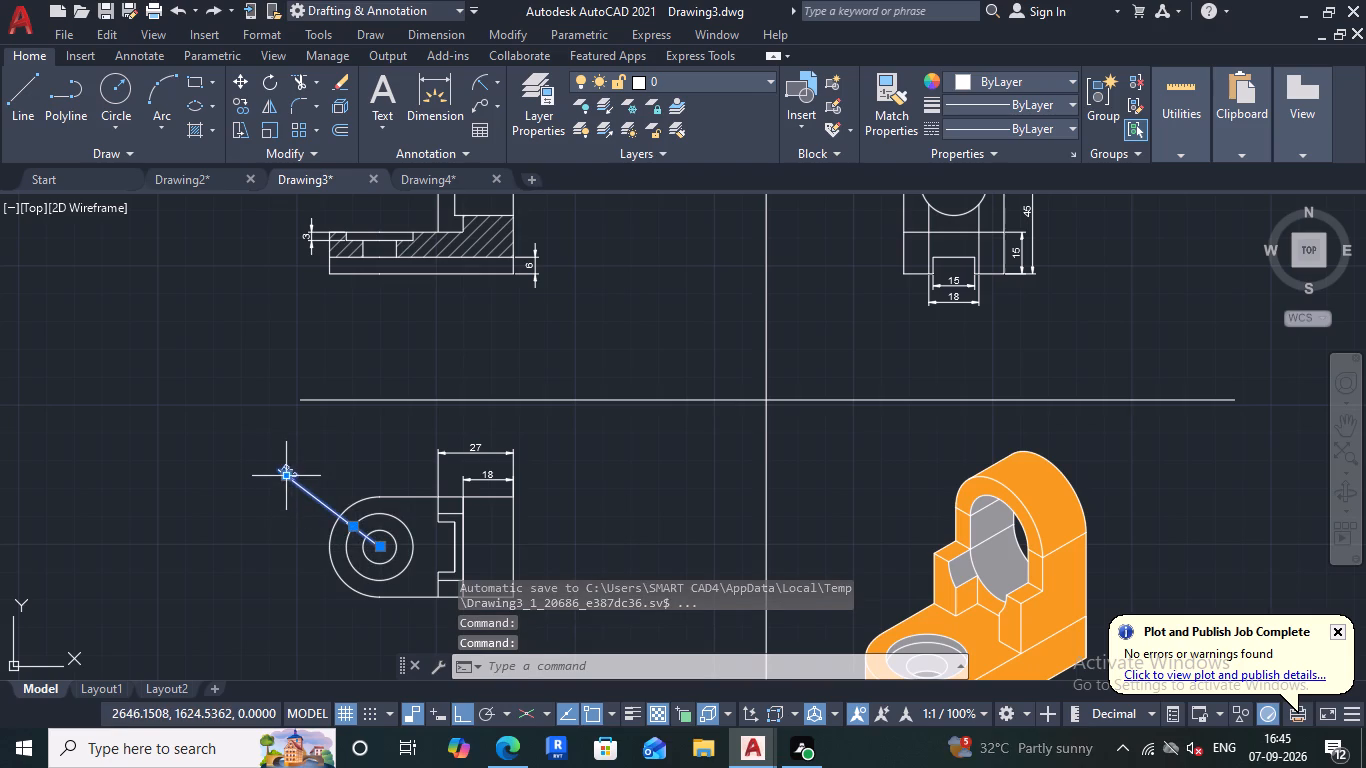
pyautogui.click(287, 480)
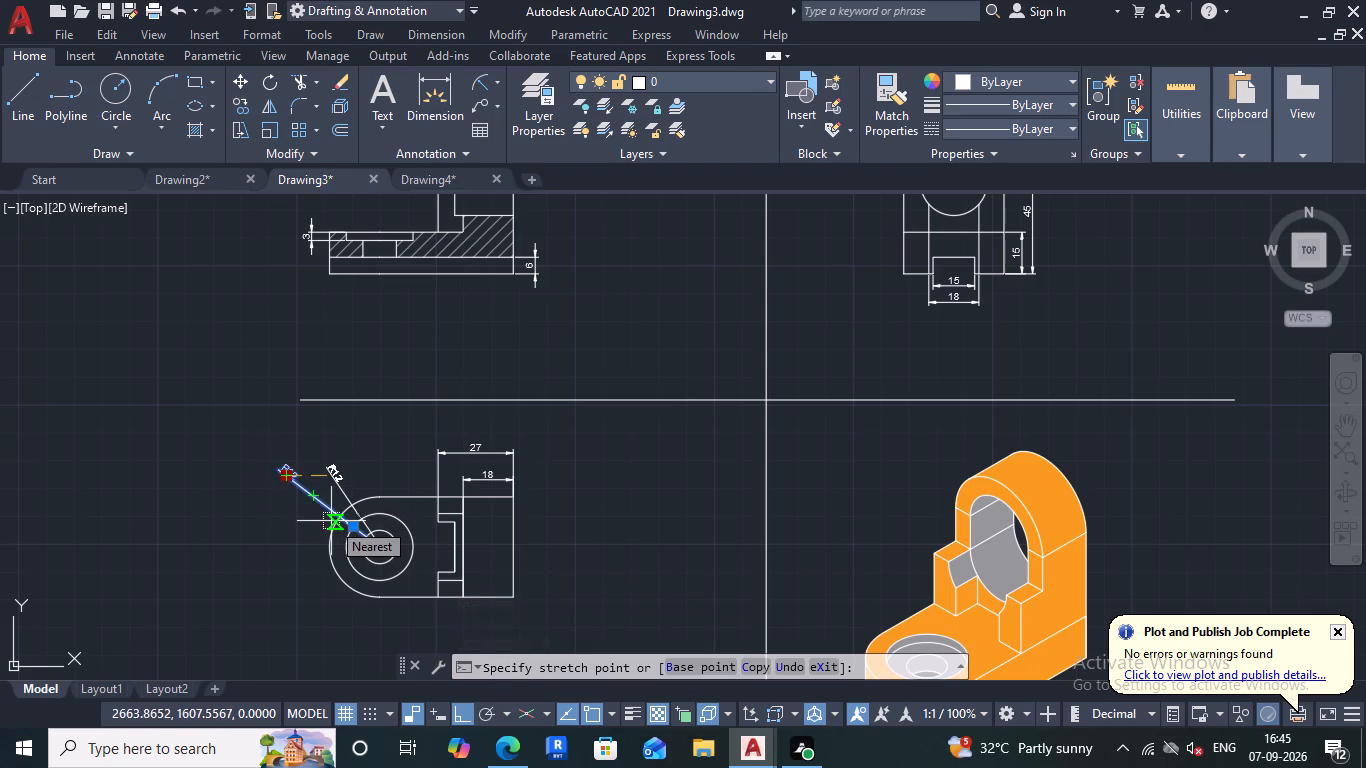
pyautogui.press('F8')
pyautogui.scroll(4, 327, 520)
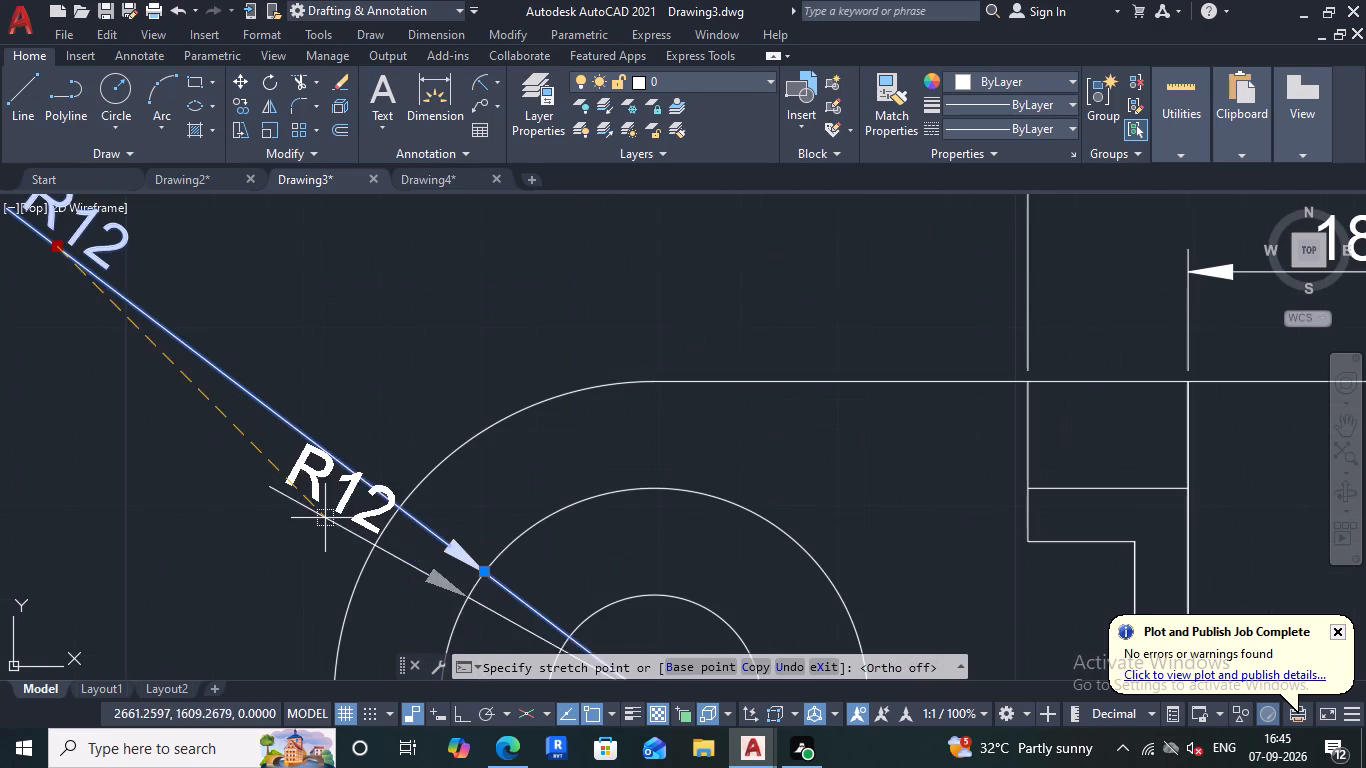
pyautogui.click(308, 445)
pyautogui.scroll(-3, 315, 447)
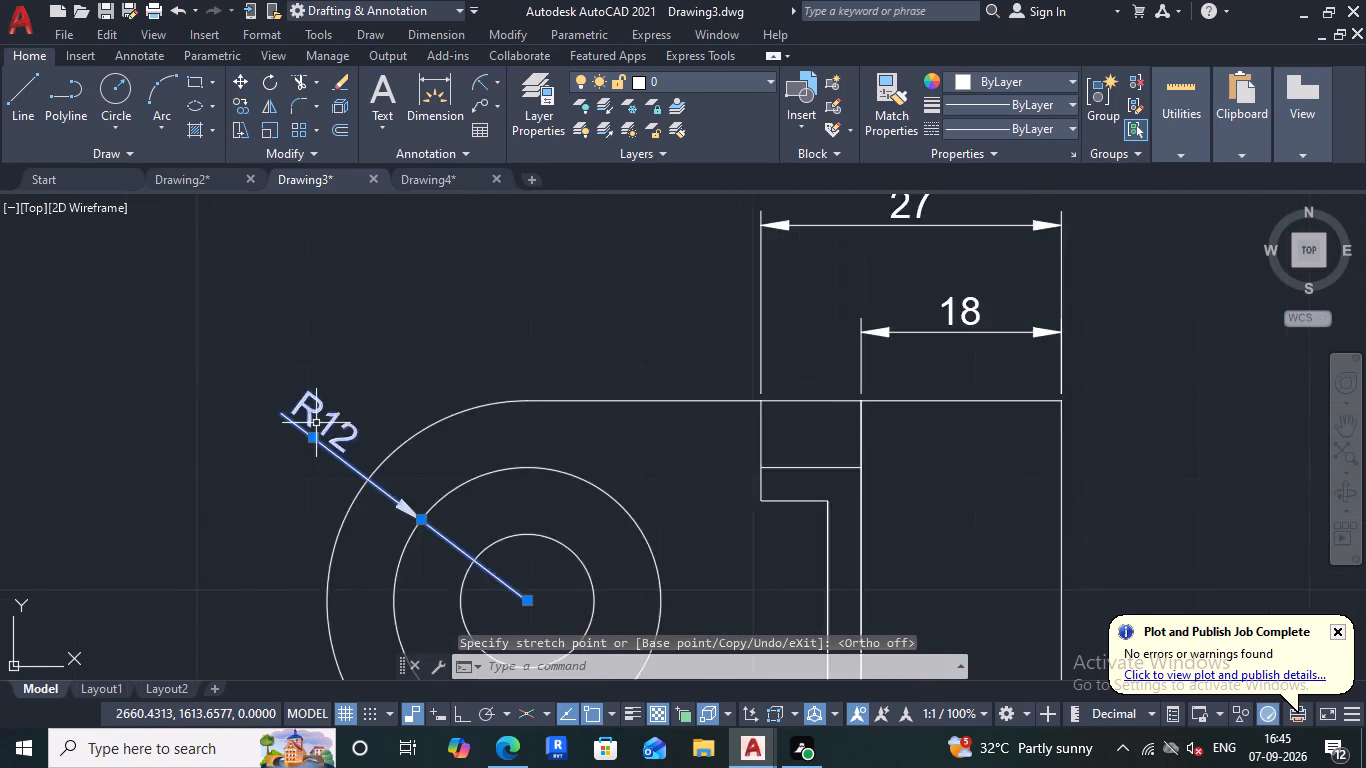
# Add a radius dimension to the small inner circle in the top view, with its text outside the rounded end.
pyautogui.press('space')
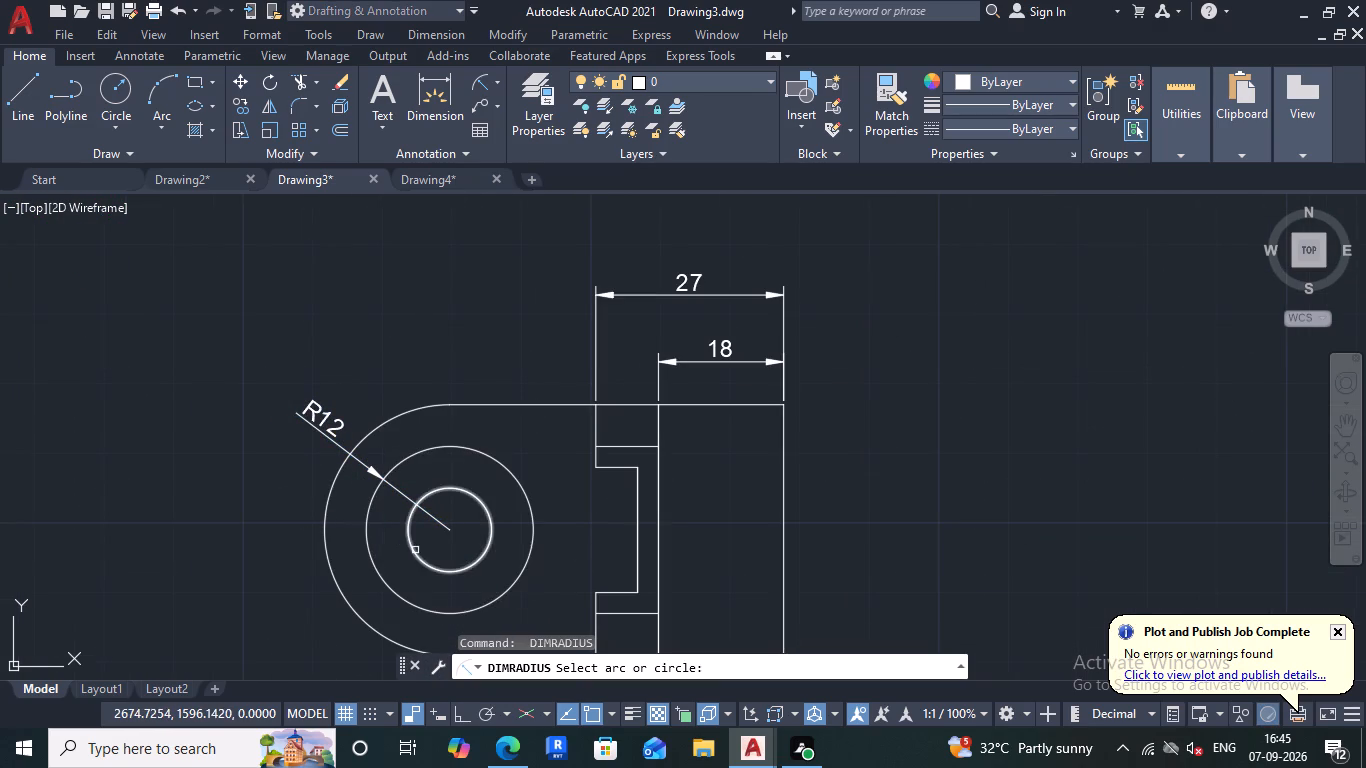
pyautogui.click(415, 550)
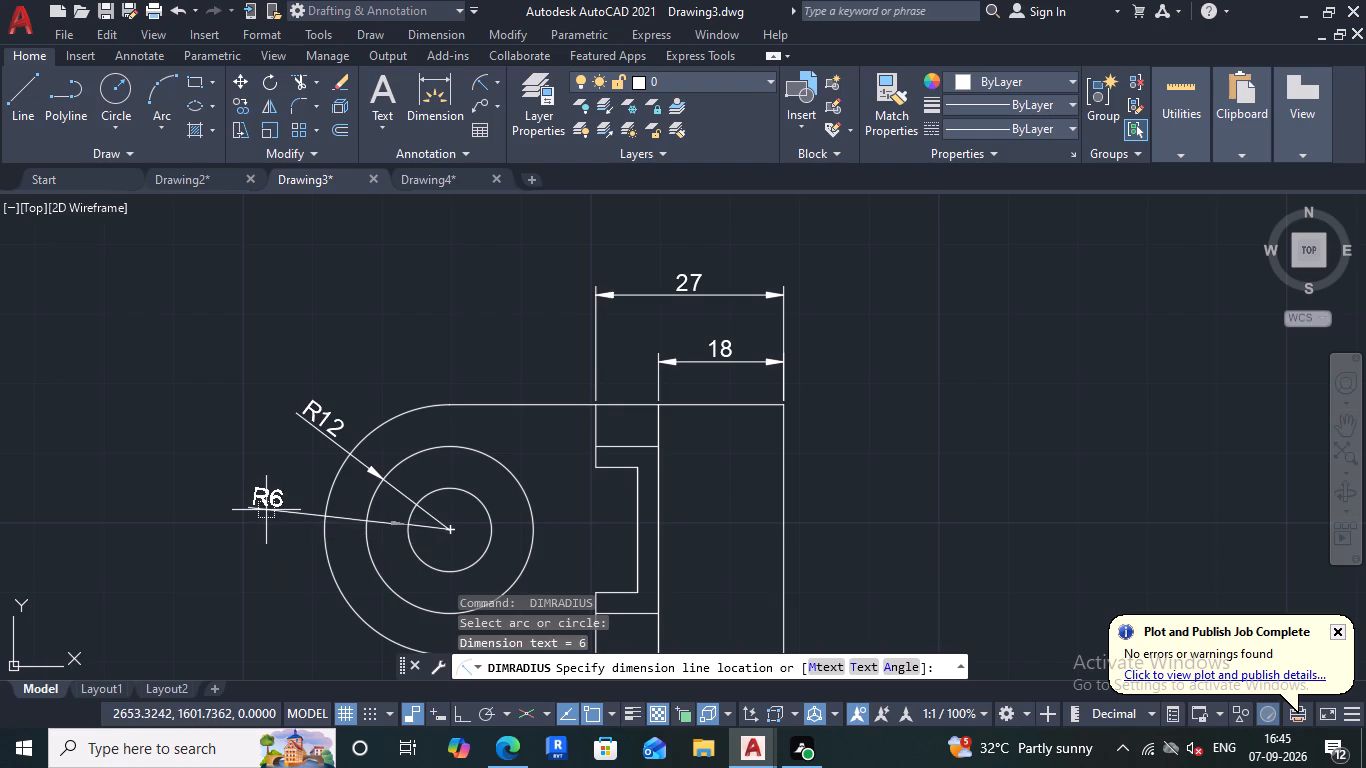
pyautogui.click(266, 510)
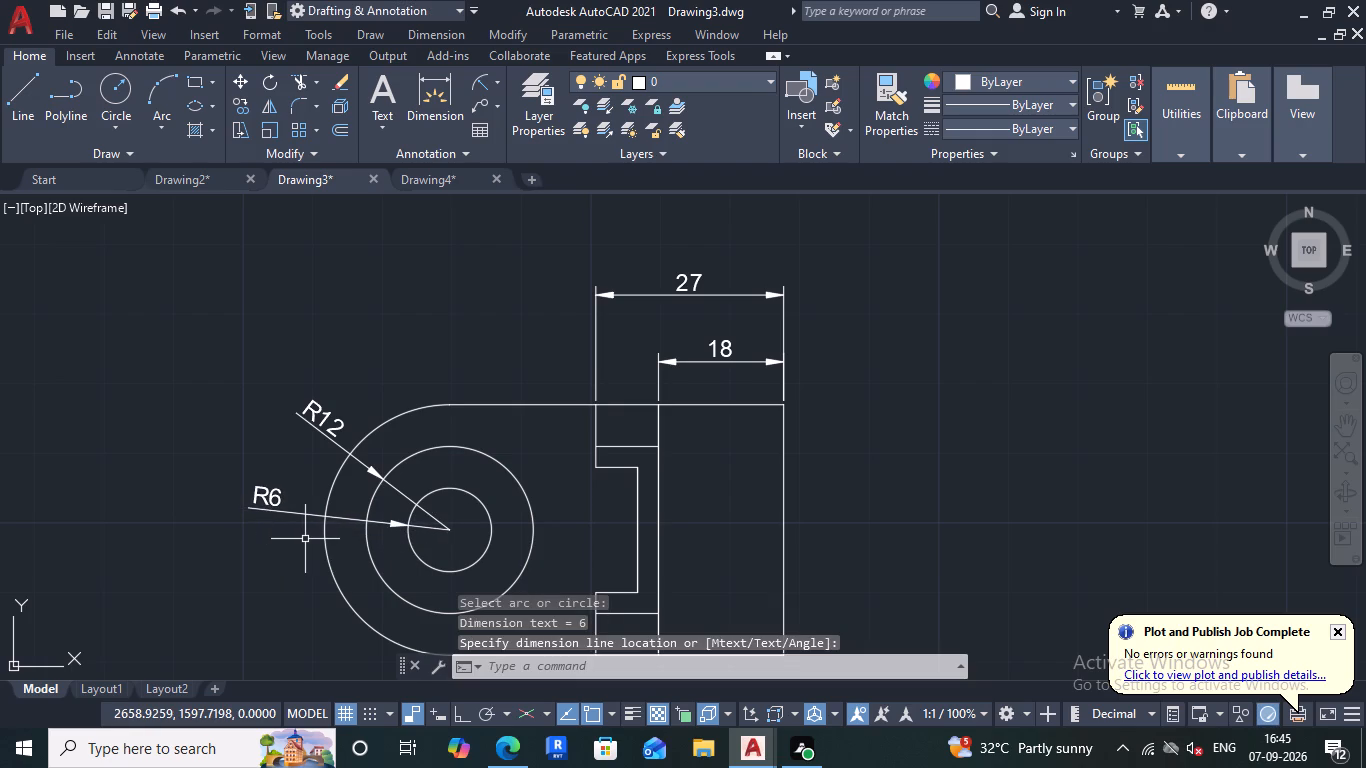
# Add a horizontal linear dimension below the top view from the circles' centre to the midpoint of the straight end edge.
pyautogui.scroll(-2, 581, 535)
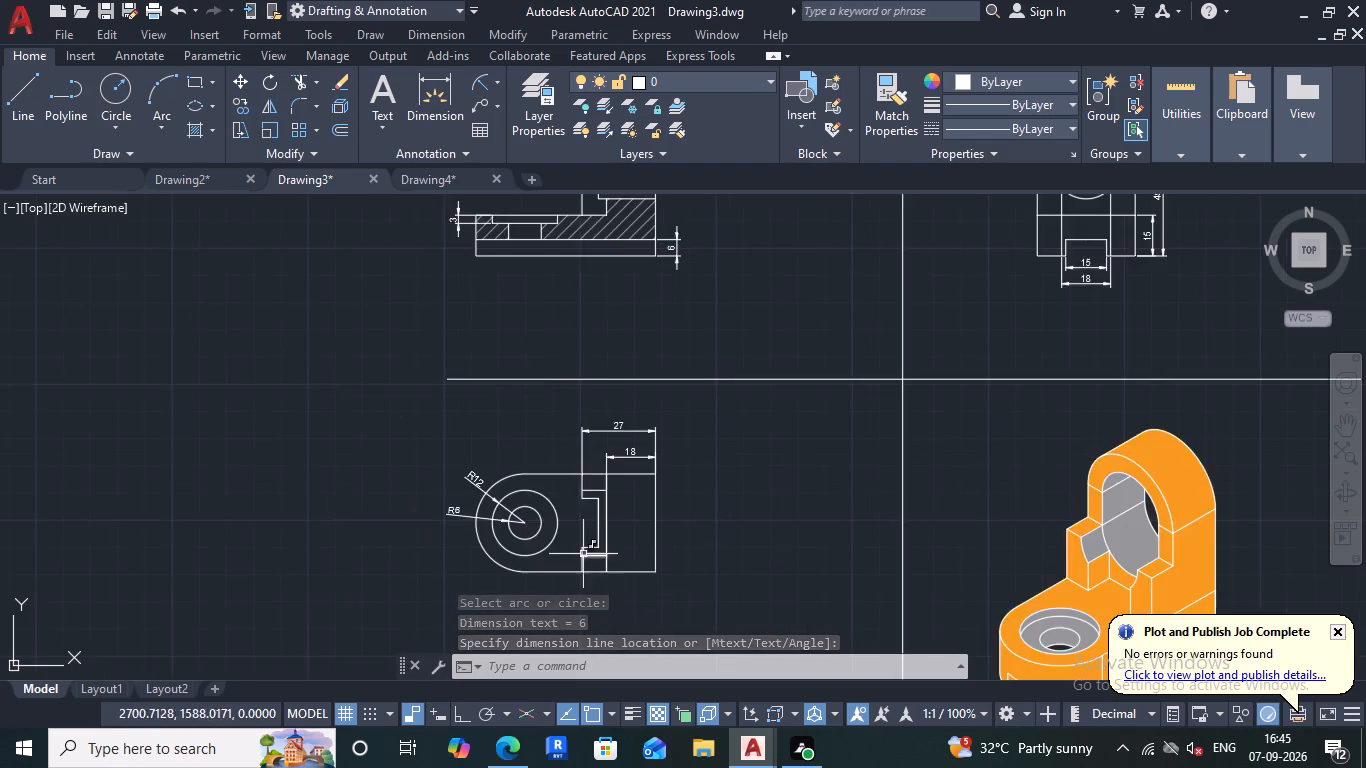
pyautogui.scroll(2, 583, 554)
pyautogui.moveTo(583, 549); pyautogui.dragTo(578, 467, button='middle')
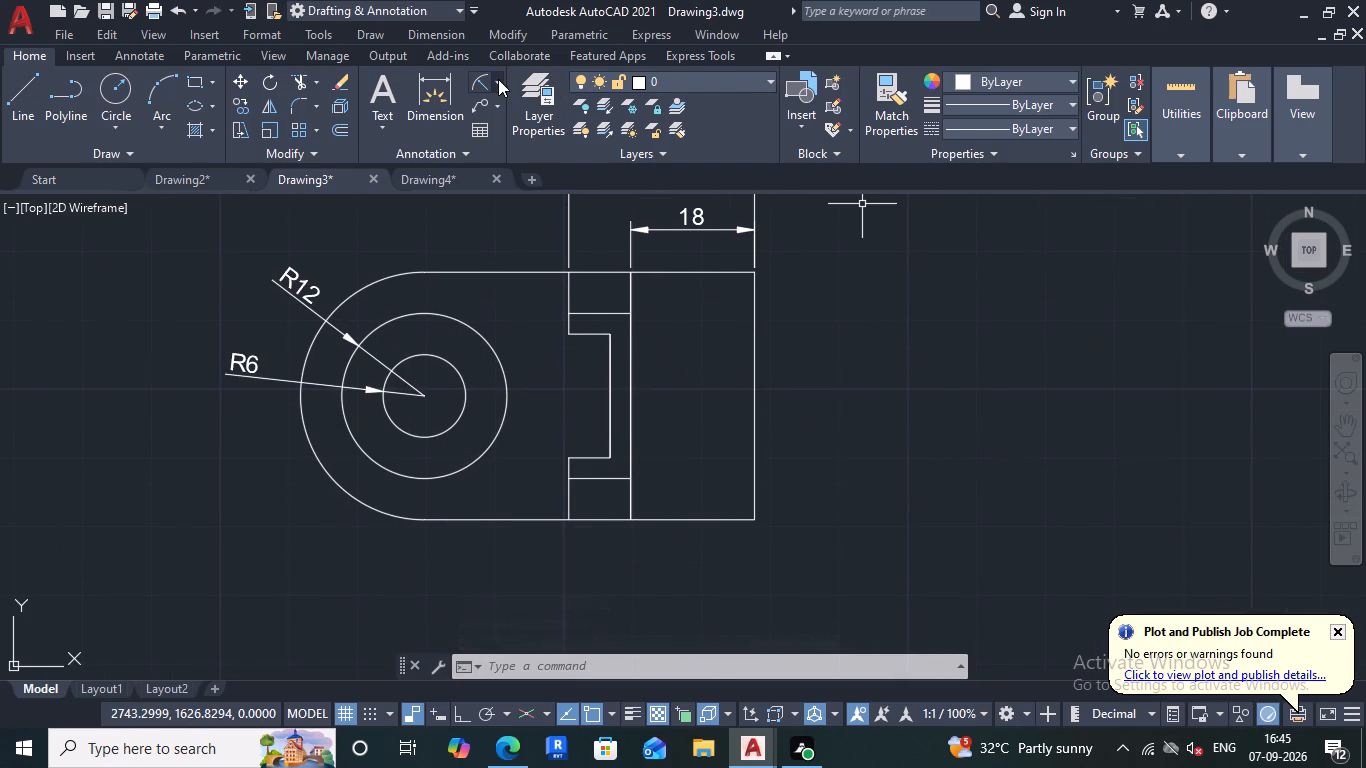
pyautogui.click(498, 79)
pyautogui.click(537, 108)
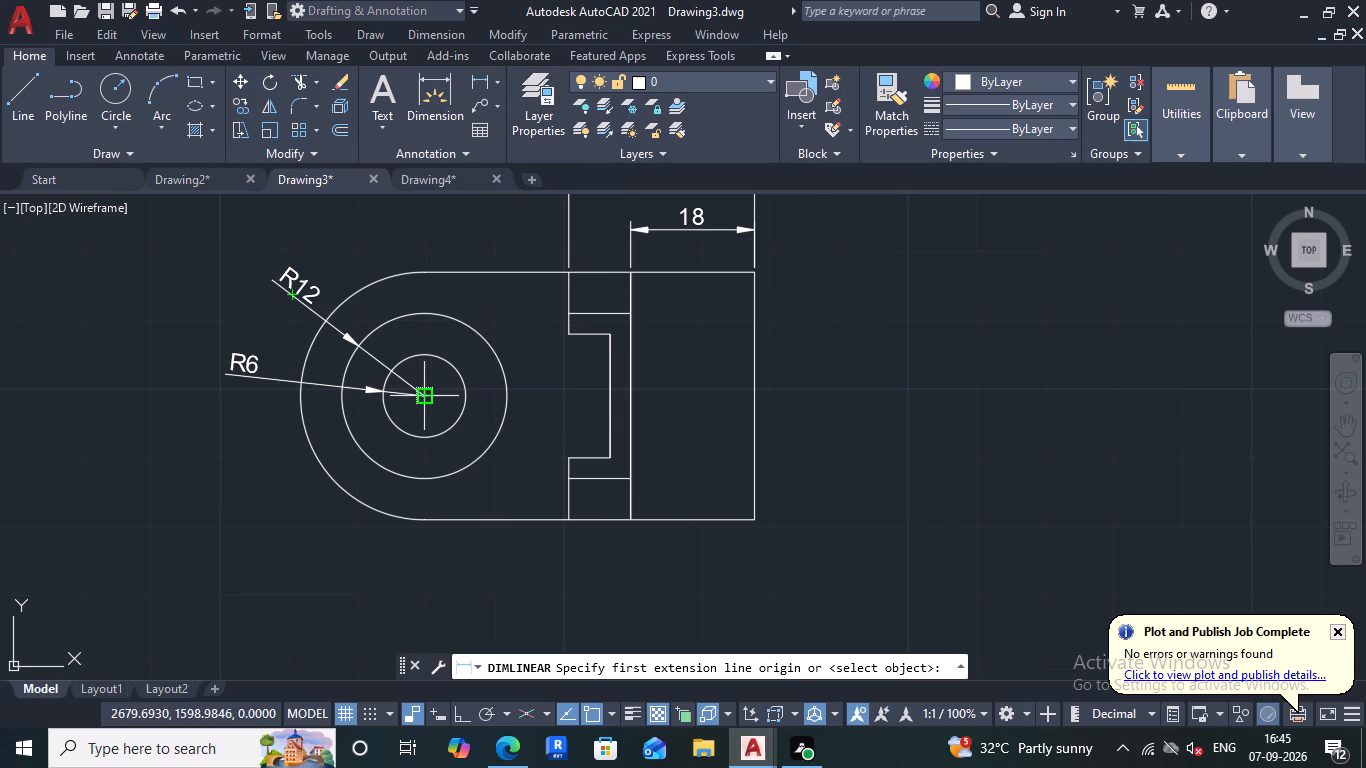
pyautogui.click(428, 396)
pyautogui.click(756, 391)
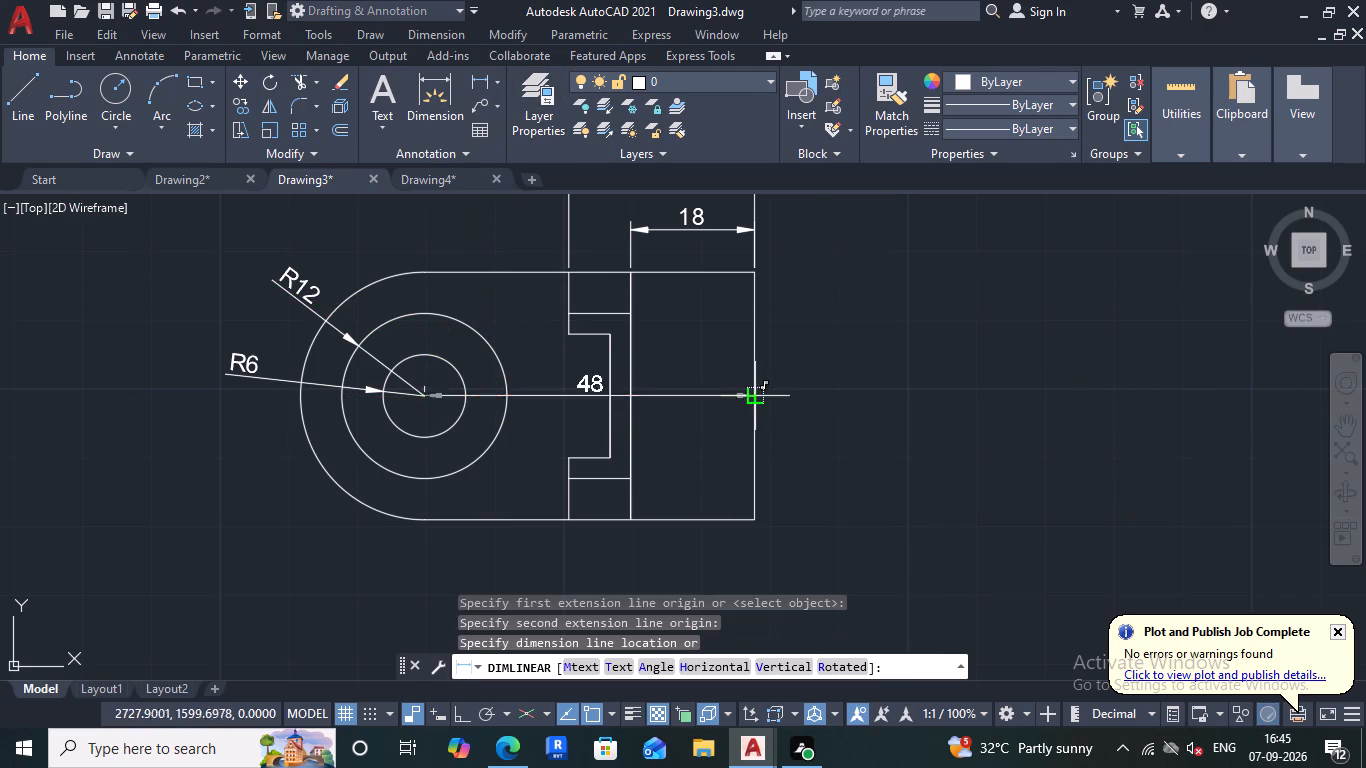
pyautogui.click(696, 567)
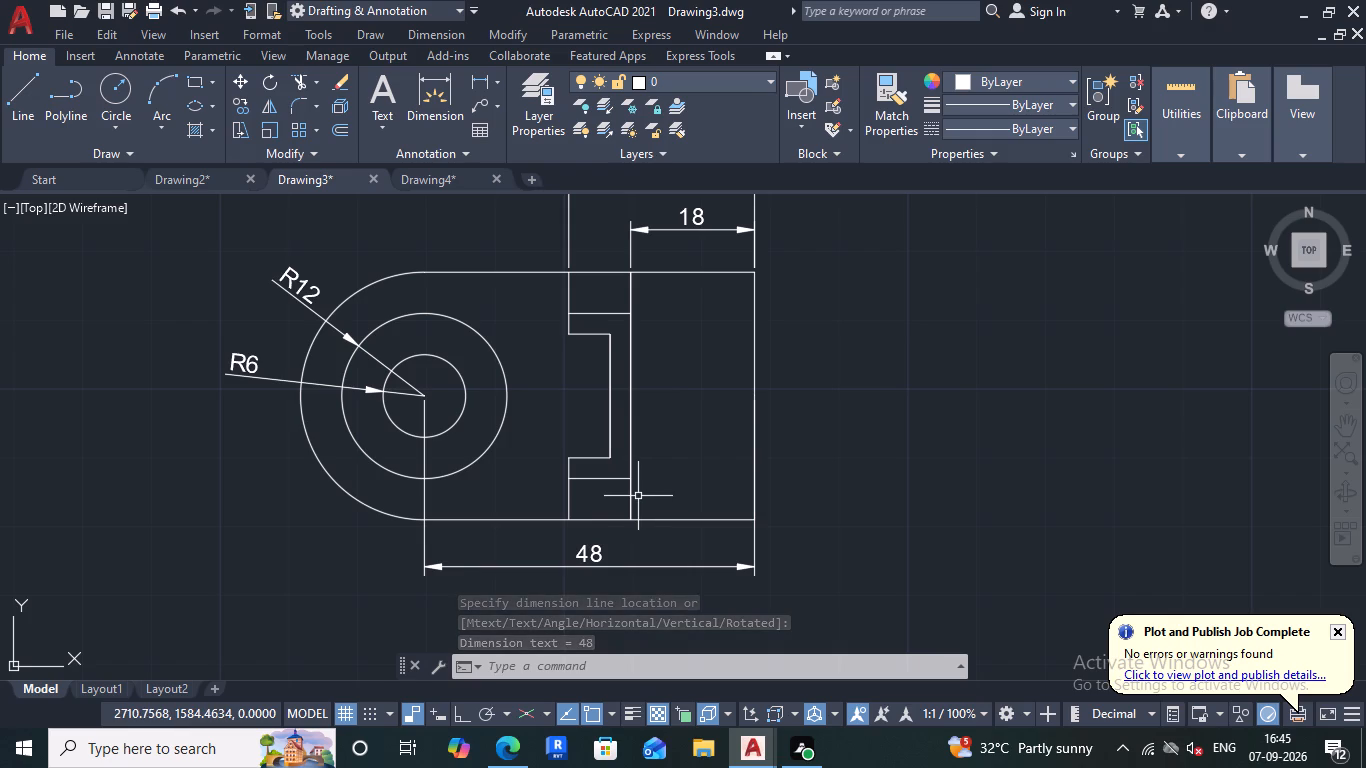
# Check the completed dimensions across the front, top and side views against the isometric bracket.
pyautogui.scroll(-2, 662, 458)
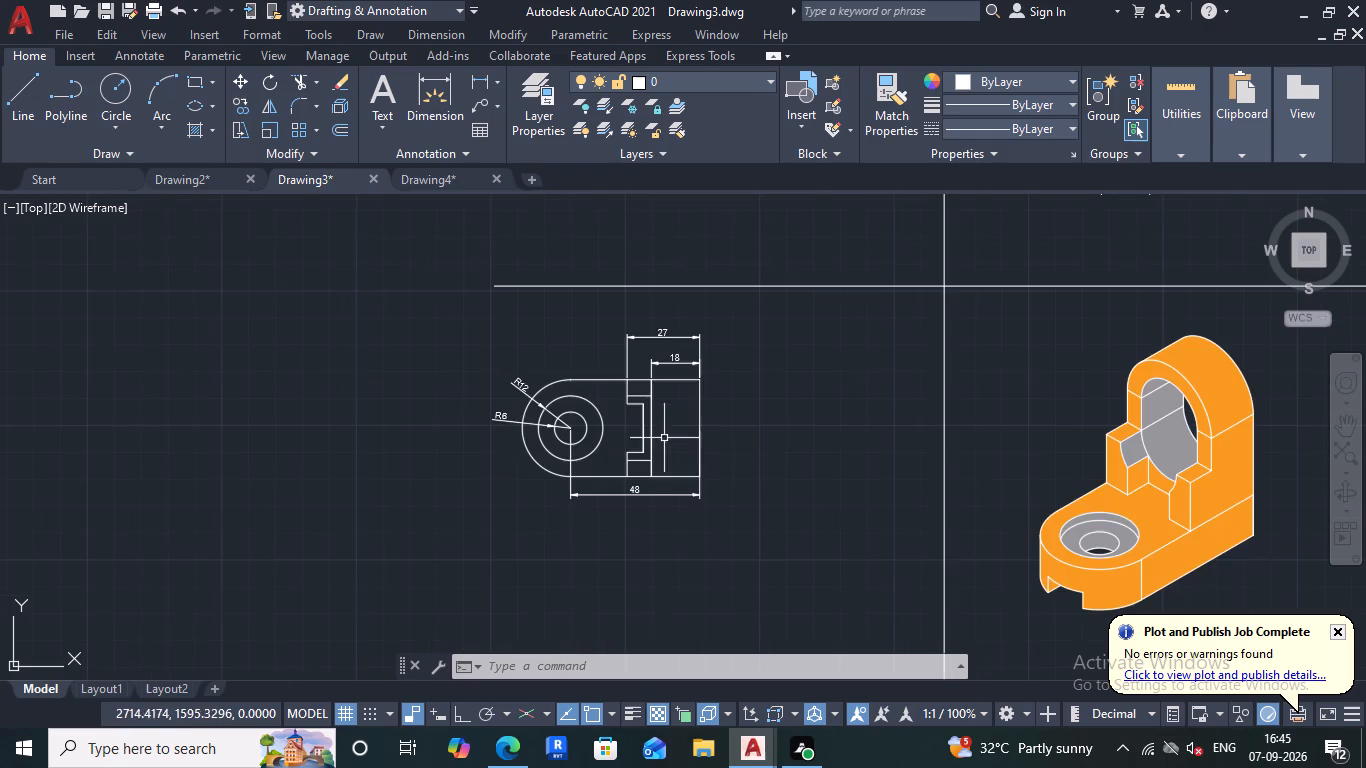
pyautogui.scroll(-2, 722, 496)
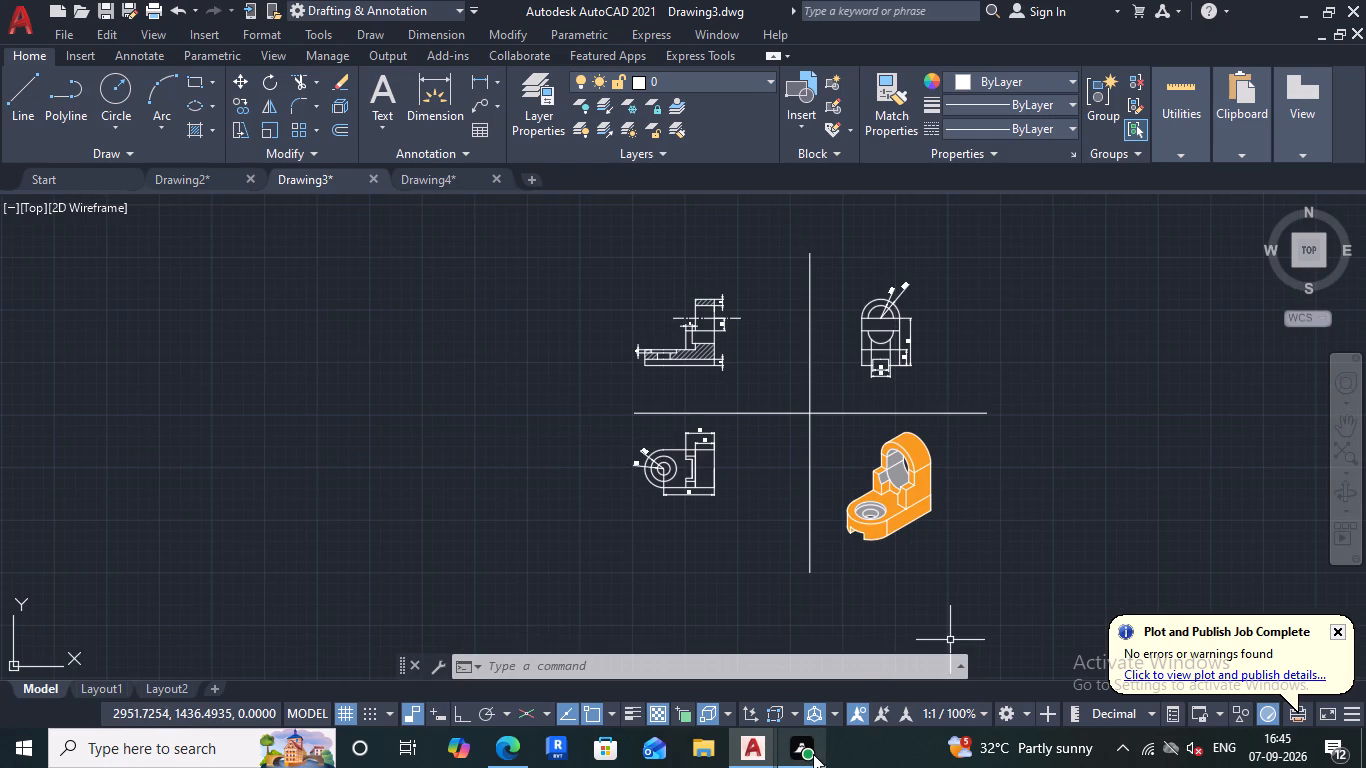
pyautogui.scroll(3, 796, 413)
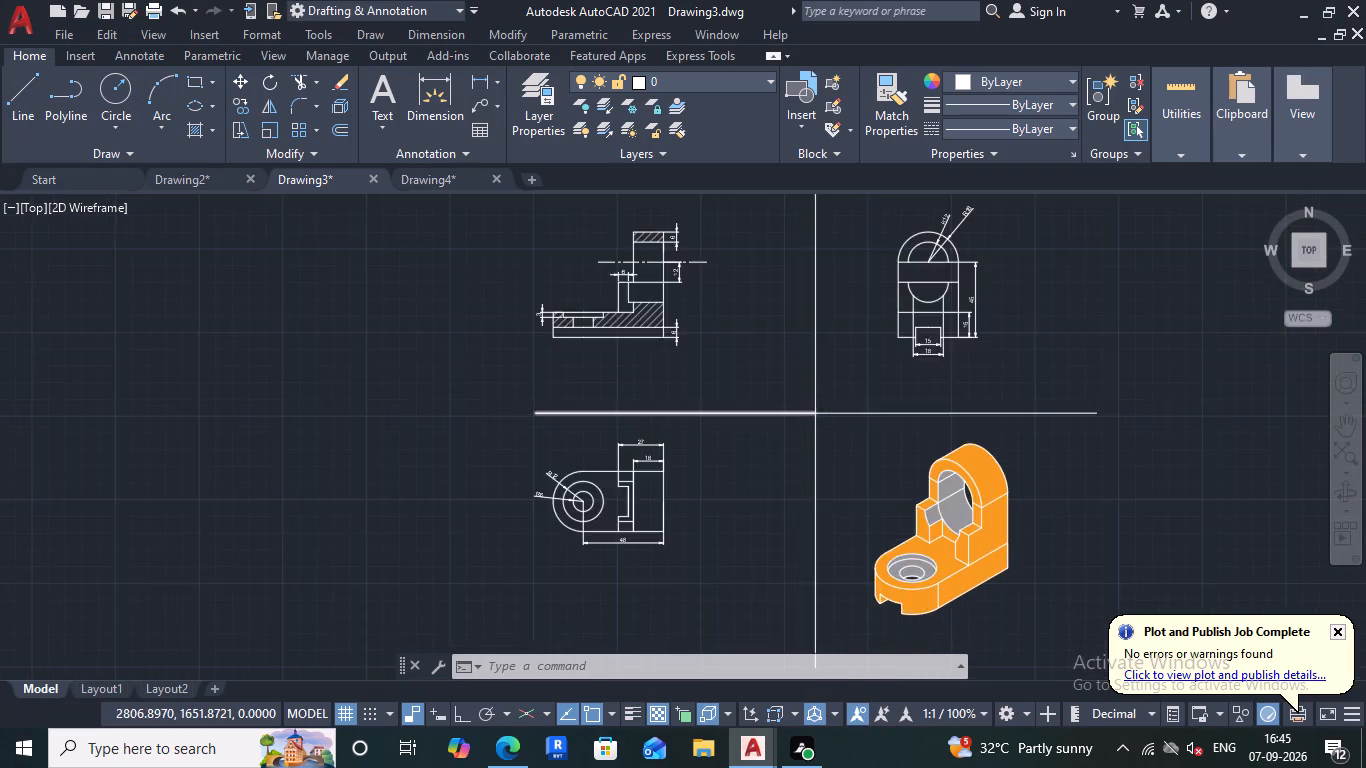
pyautogui.scroll(-3, 654, 365)
pyautogui.scroll(5, 561, 289)
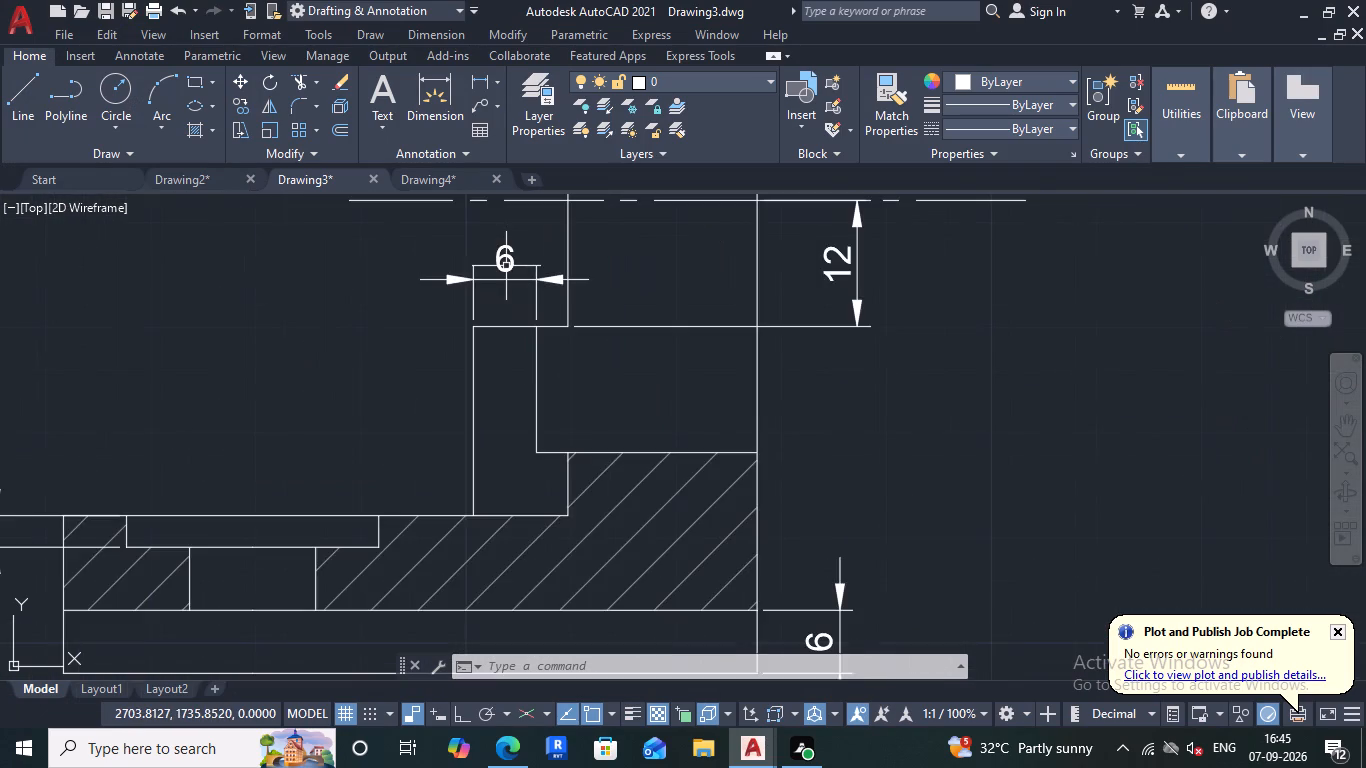
pyautogui.scroll(-4, 506, 266)
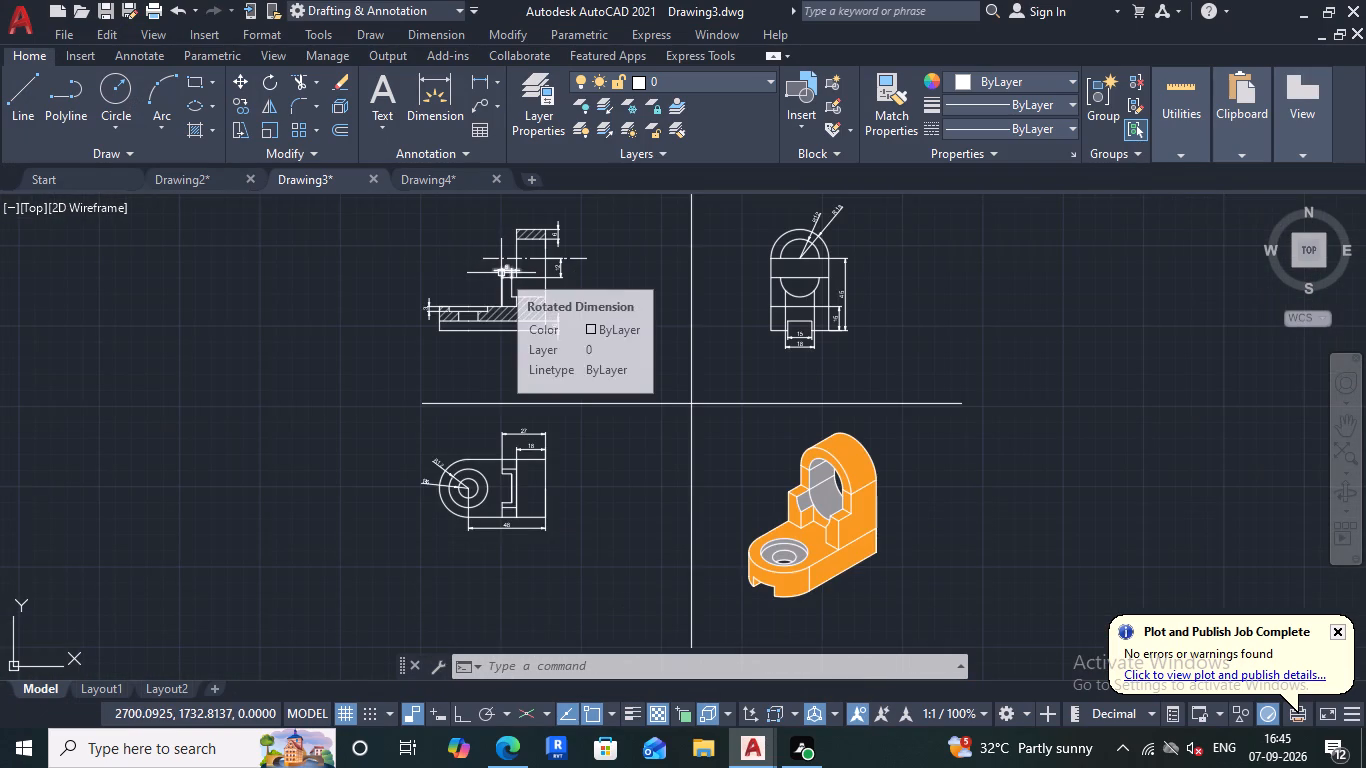
pyautogui.scroll(1, 574, 338)
pyautogui.scroll(3, 357, 296)
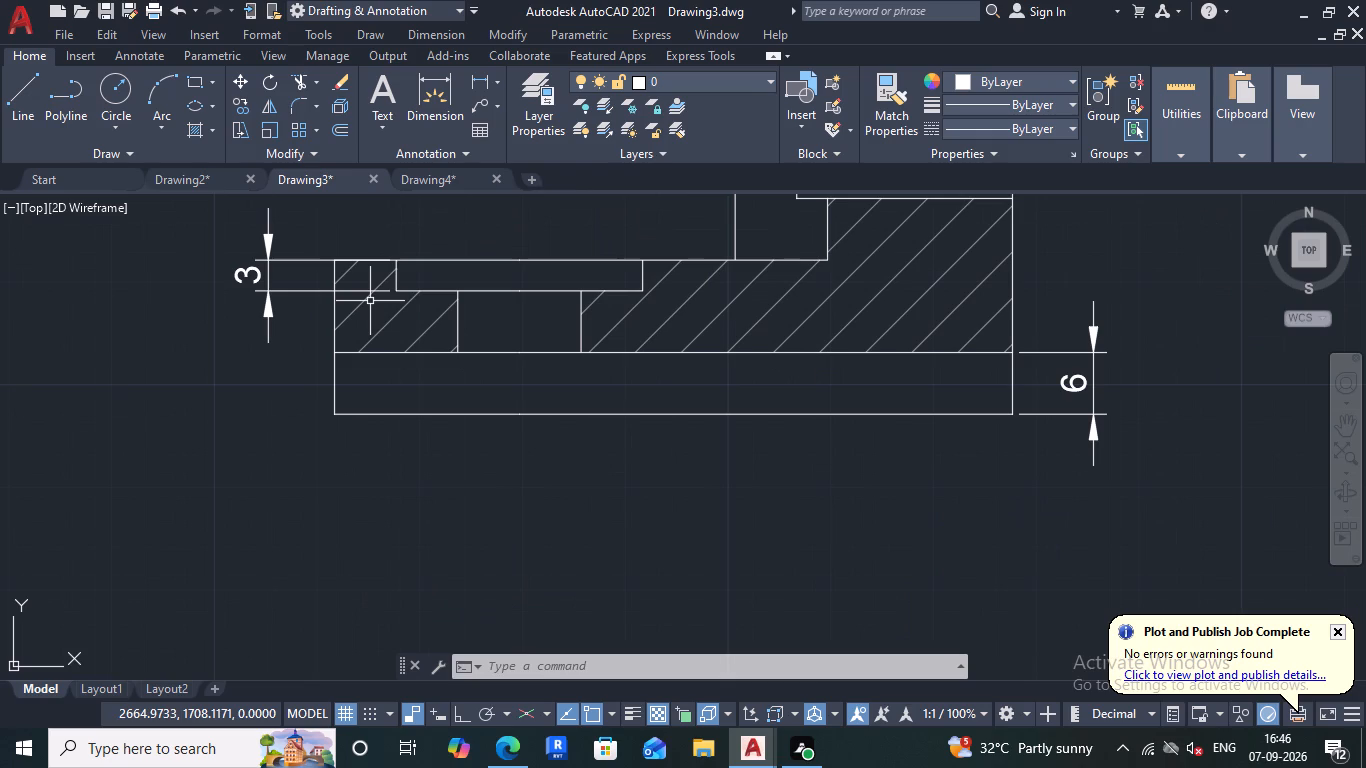
pyautogui.scroll(-6, 408, 322)
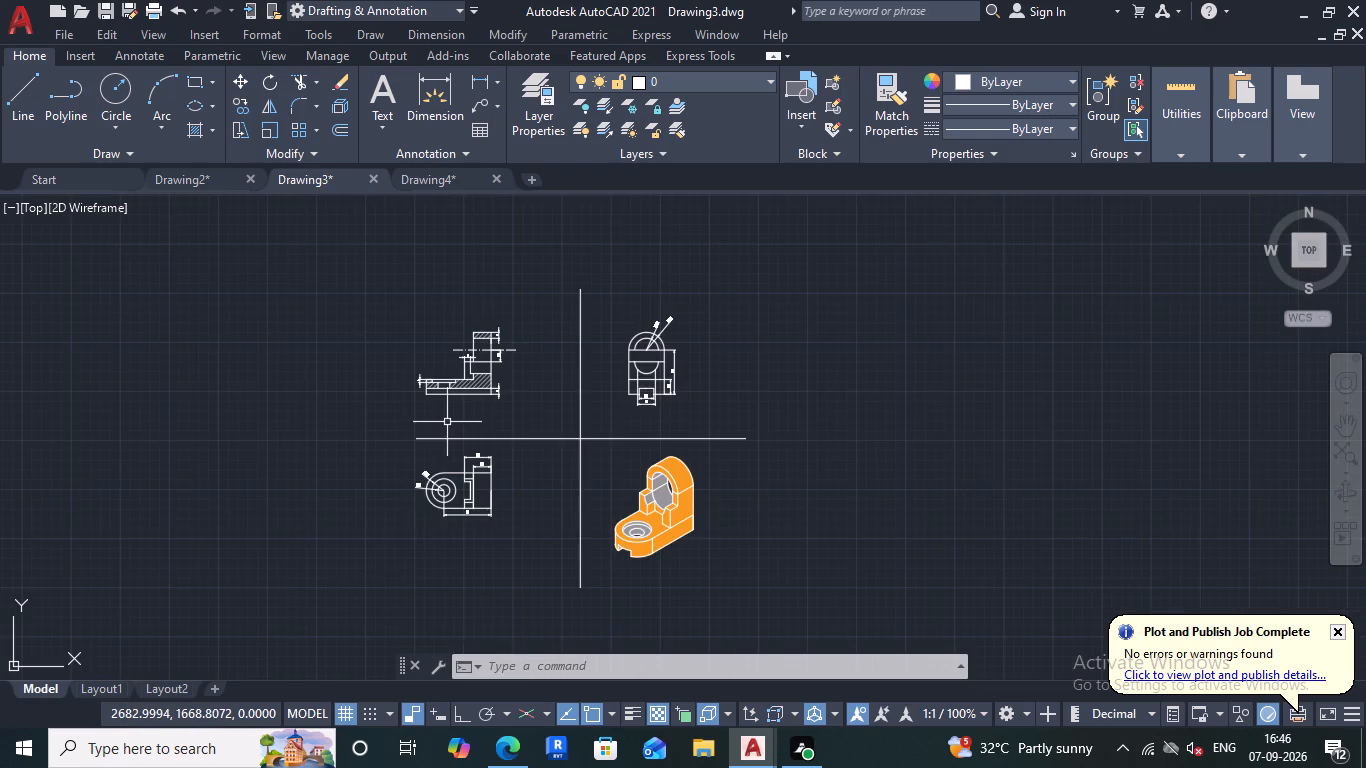
pyautogui.scroll(-1, 449, 536)
pyautogui.scroll(4, 421, 525)
pyautogui.scroll(4, 517, 409)
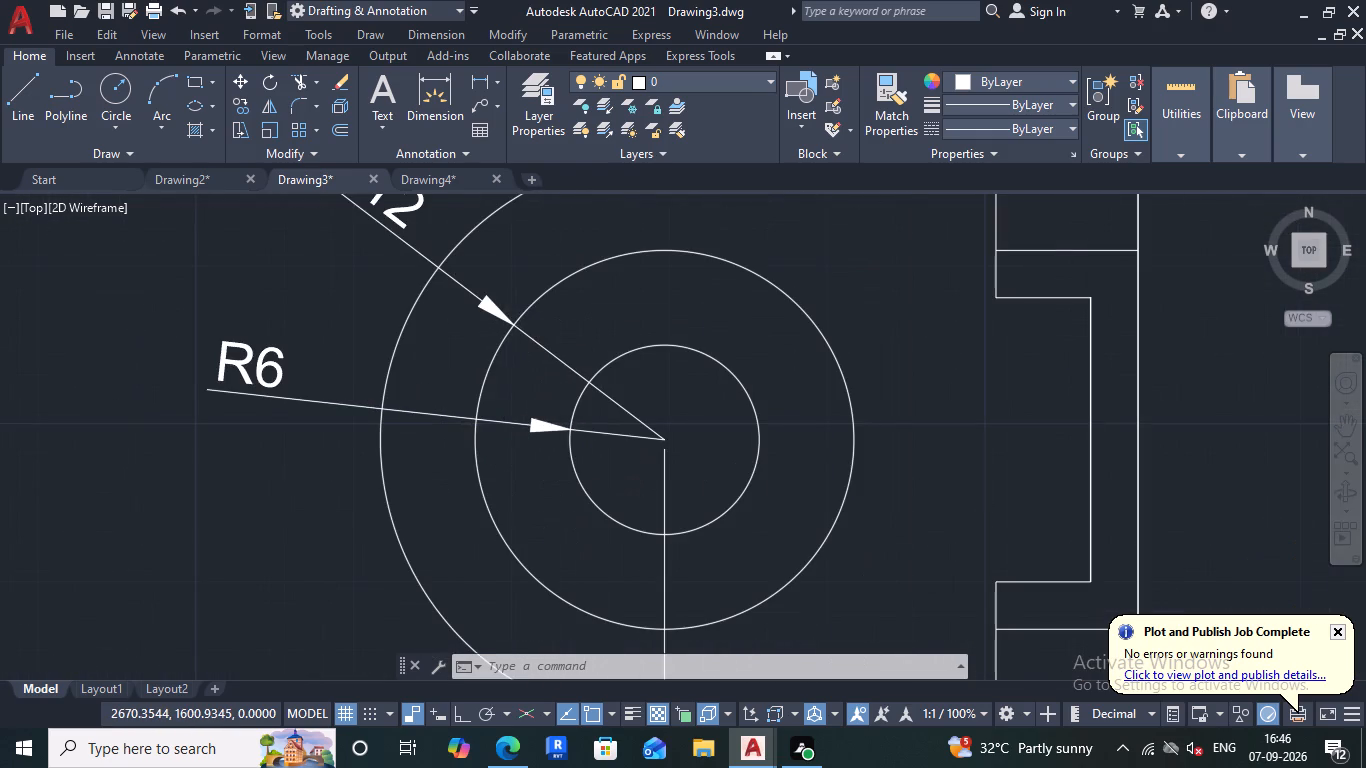
pyautogui.scroll(-5, 517, 409)
pyautogui.scroll(-2, 785, 407)
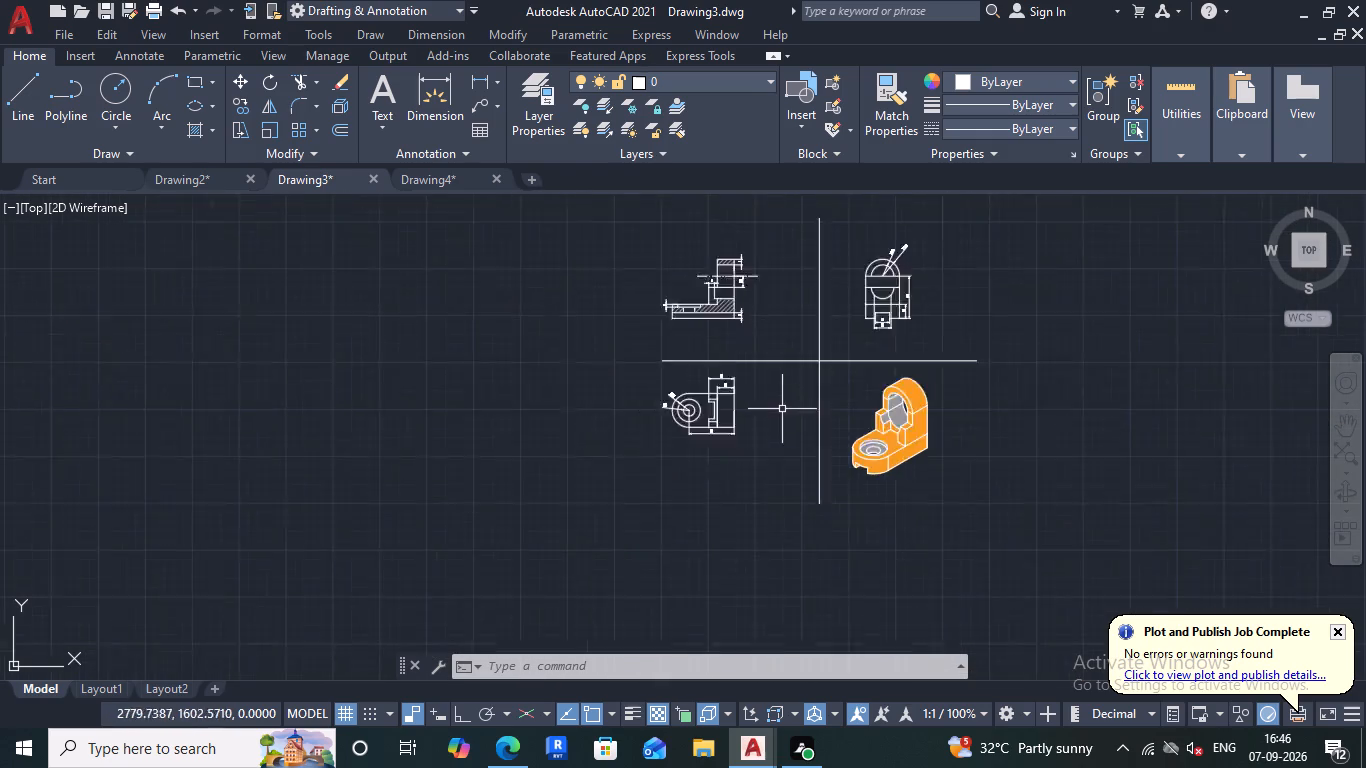
pyautogui.scroll(-1, 781, 409)
pyautogui.scroll(4, 869, 303)
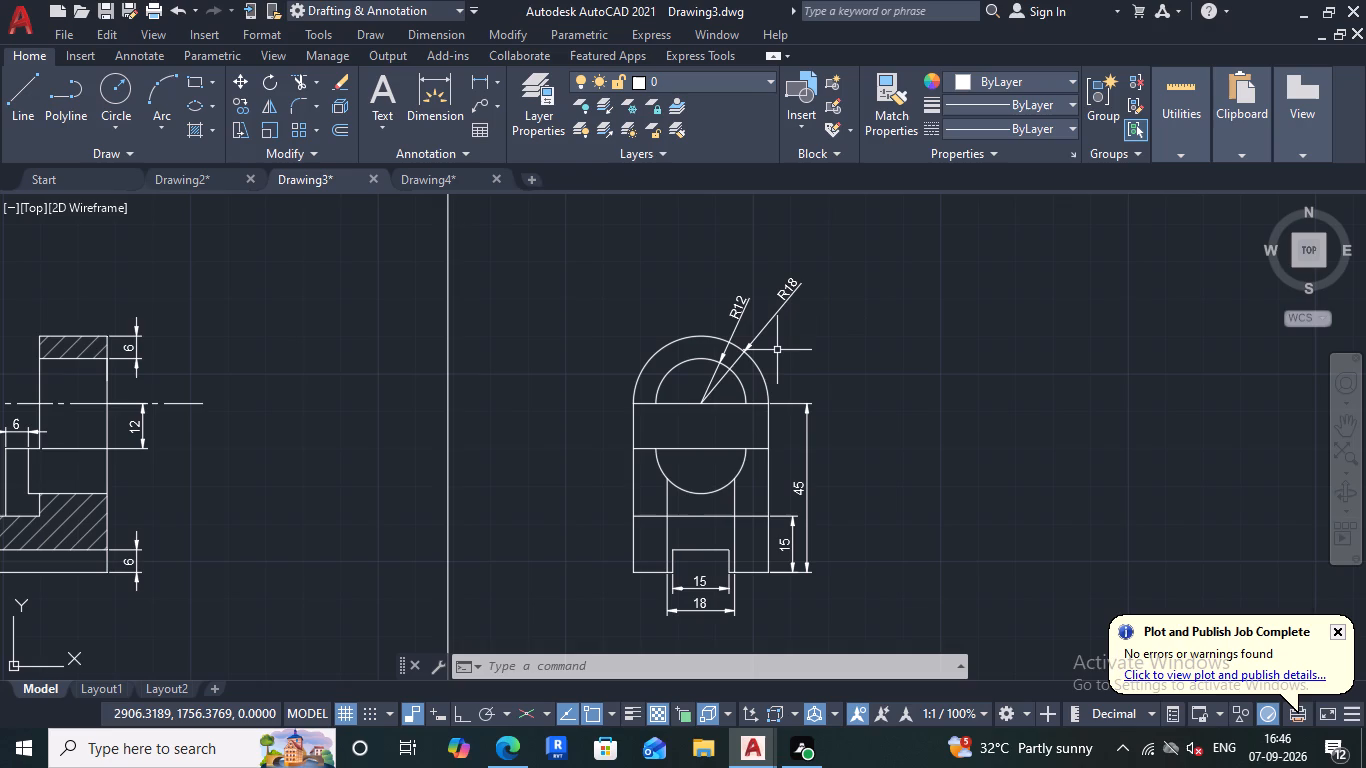
# Examine the dimensions in the front and side views and the overall layout around the crossed reference lines.
pyautogui.scroll(-2, 785, 346)
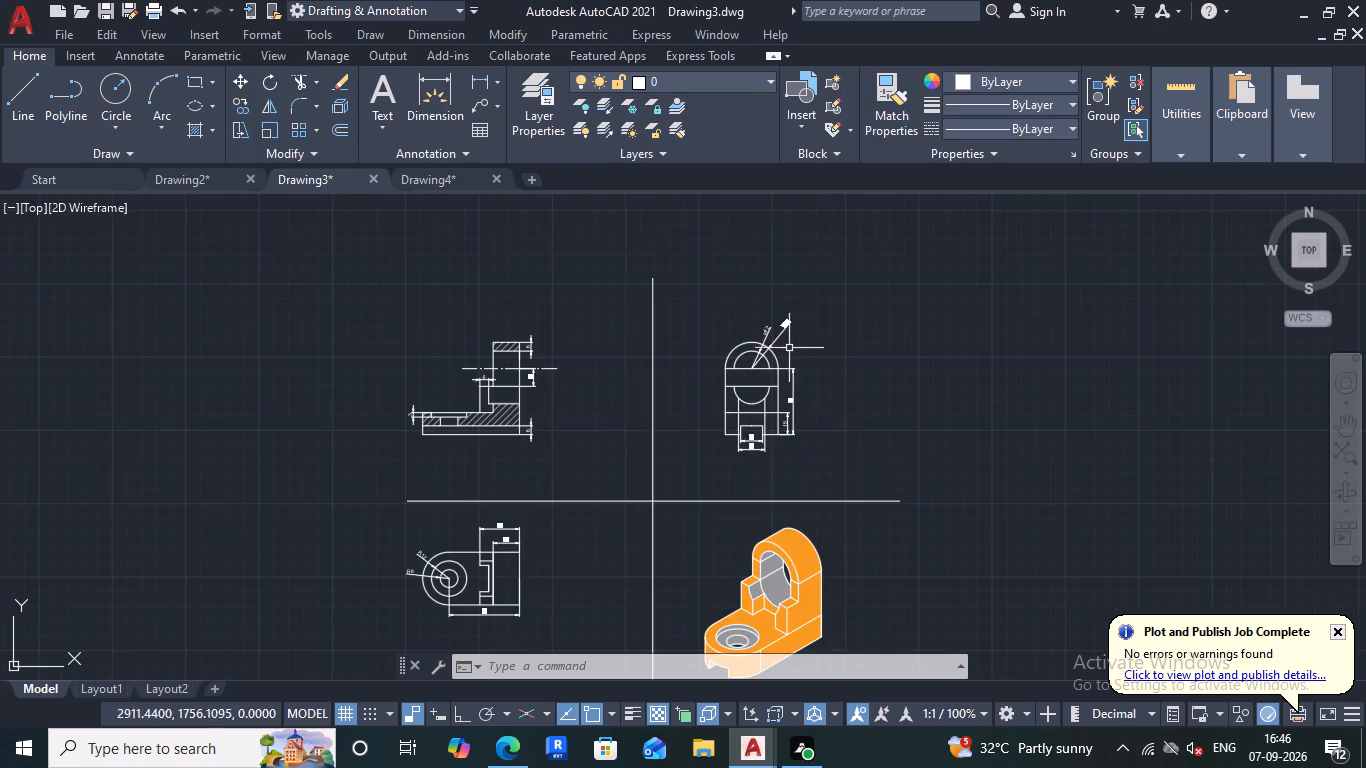
pyautogui.scroll(4, 407, 332)
pyautogui.scroll(-4, 558, 327)
pyautogui.scroll(-2, 645, 396)
pyautogui.scroll(4, 607, 406)
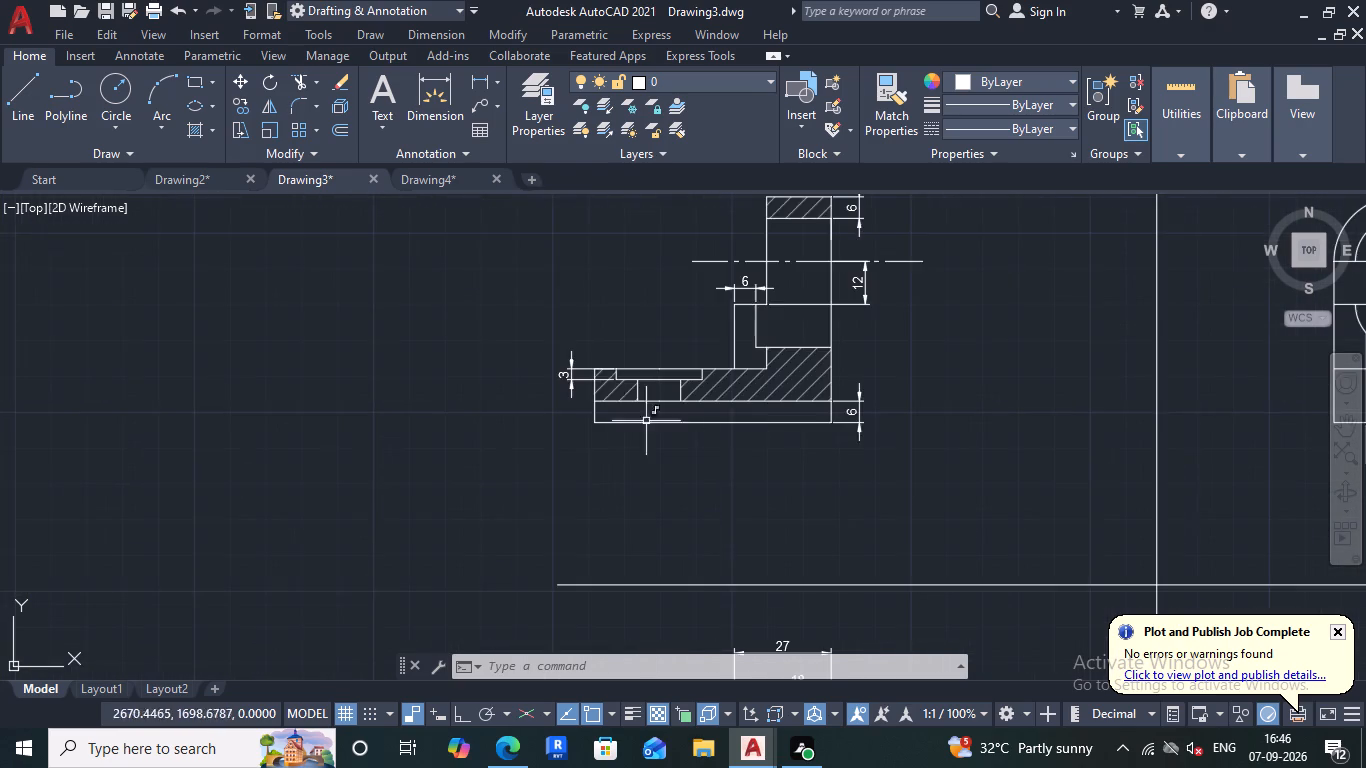
pyautogui.scroll(3, 767, 421)
pyautogui.scroll(-3, 772, 418)
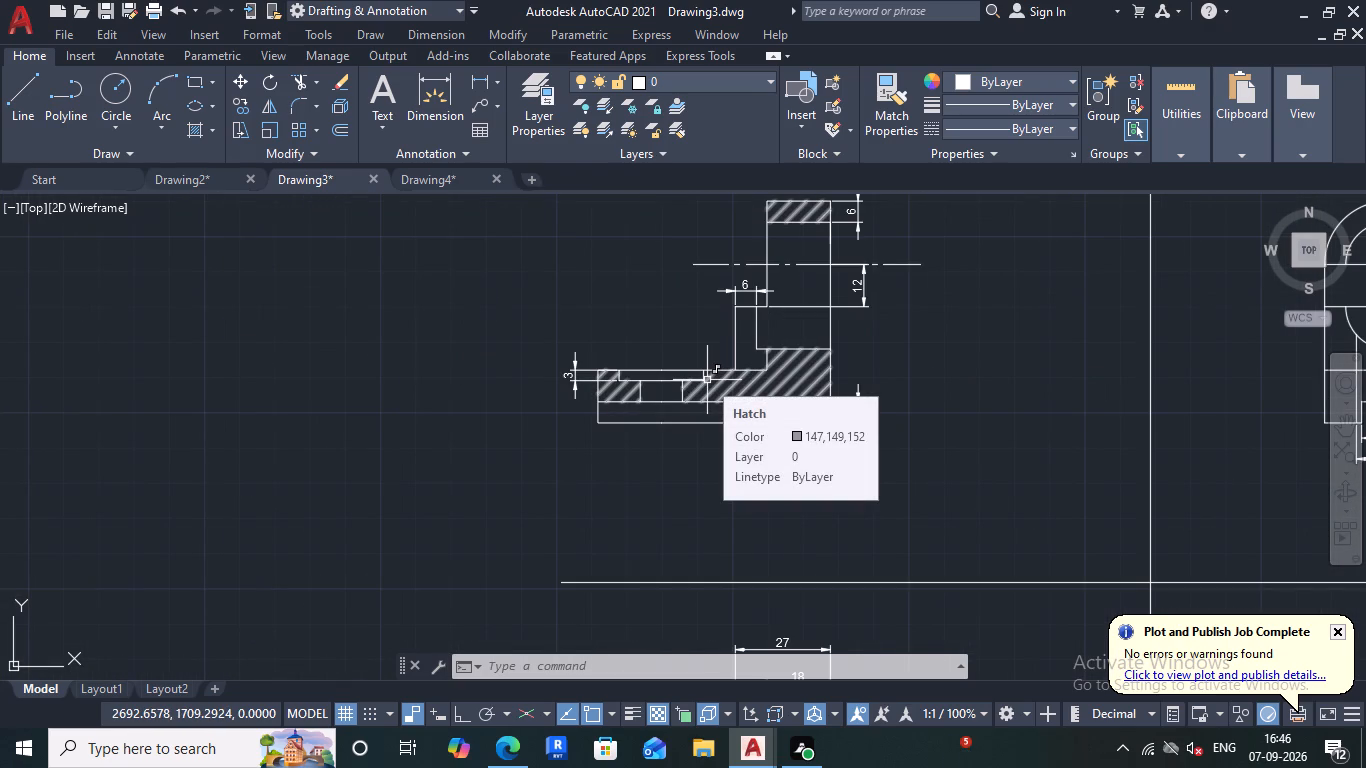
pyautogui.scroll(-2, 707, 380)
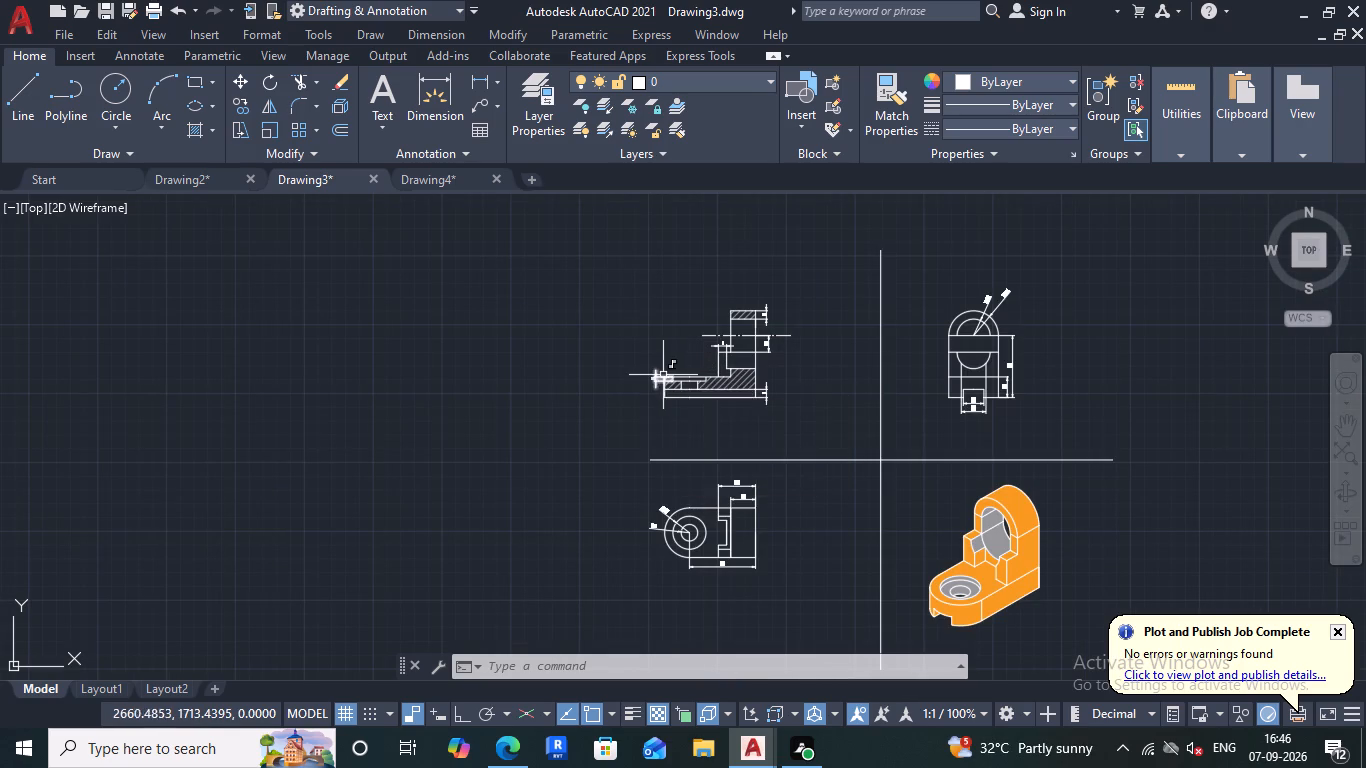
pyautogui.scroll(-3, 660, 375)
pyautogui.scroll(3, 753, 442)
pyautogui.scroll(-2, 680, 443)
pyautogui.scroll(1, 605, 304)
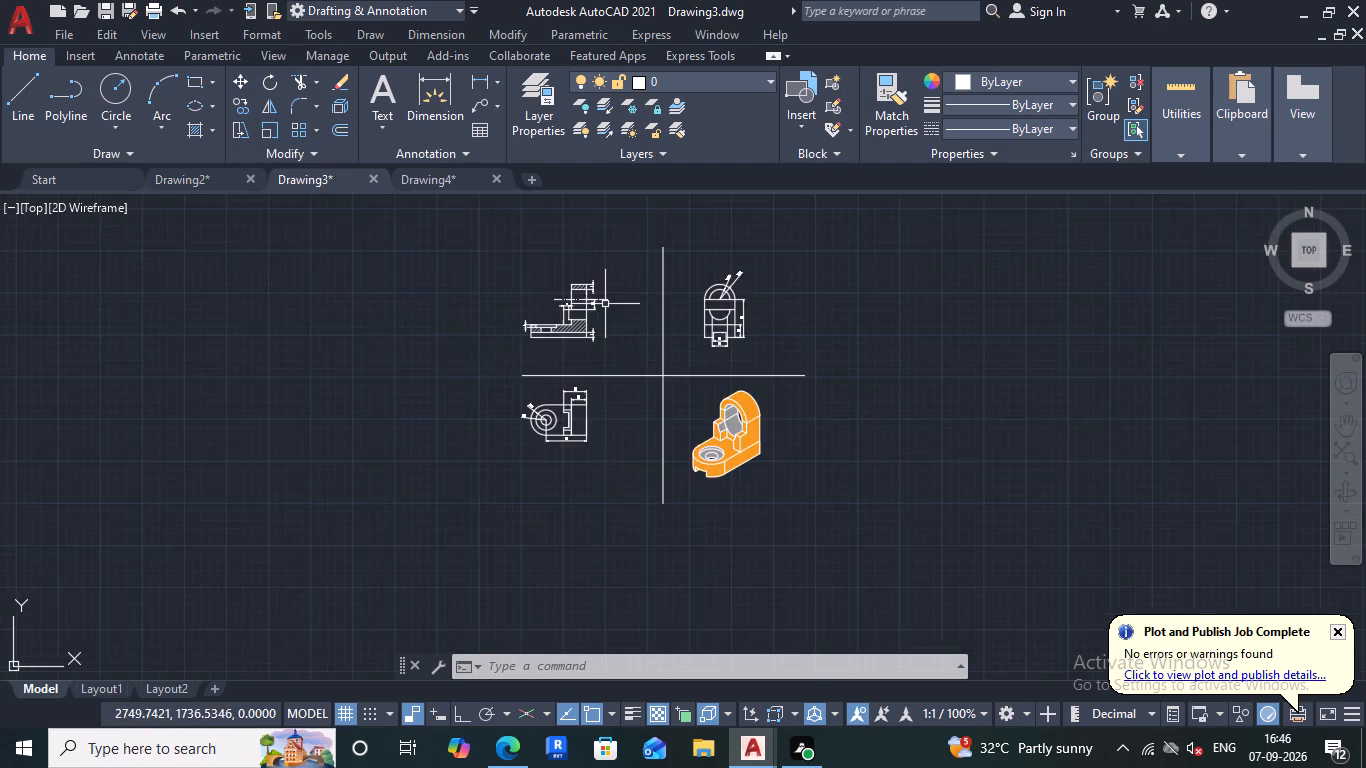
pyautogui.scroll(-3, 618, 338)
pyautogui.scroll(2, 594, 308)
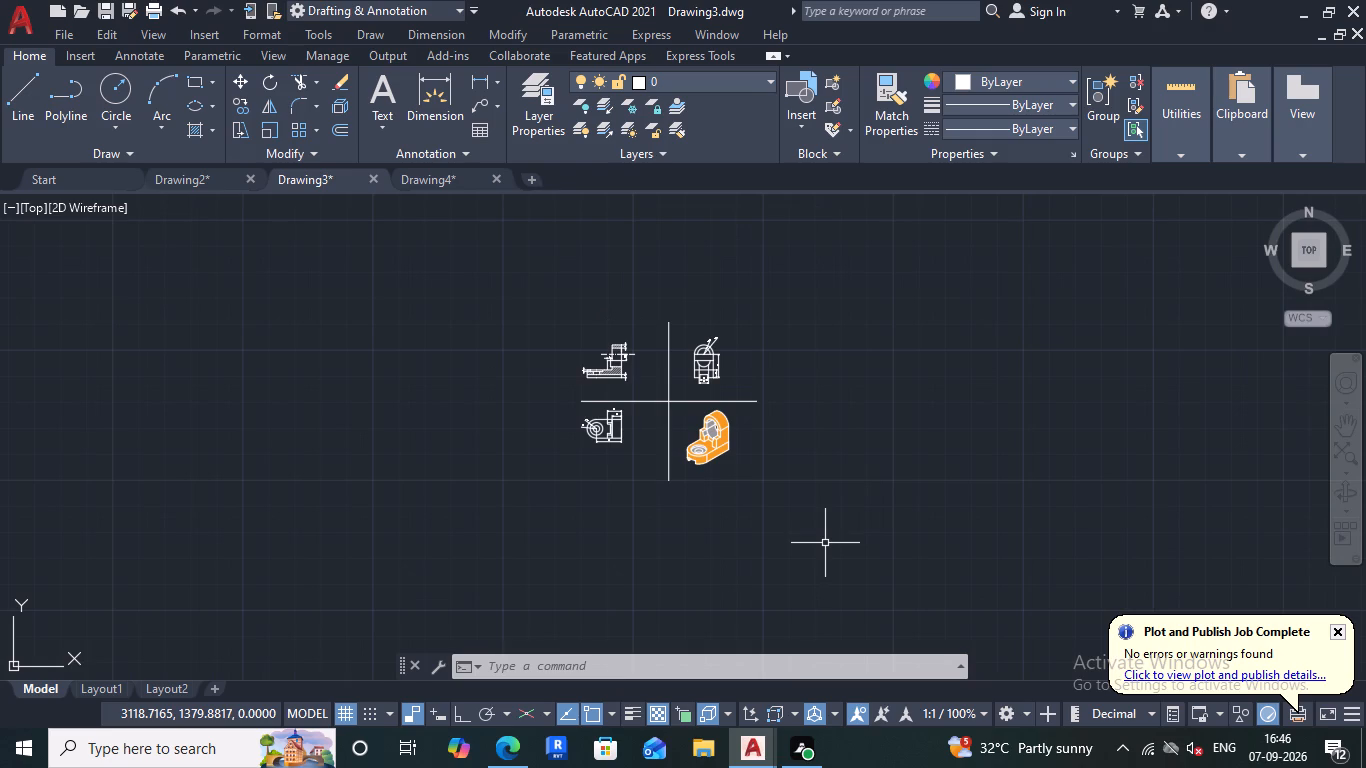
# Clear working space beside the finished views and set isometric drafting to the Left isoplane with ISODRAFT.
pyautogui.scroll(-1, 919, 466)
pyautogui.moveTo(879, 467); pyautogui.dragTo(655, 469, button='middle')
pyautogui.middleClick(683, 521)
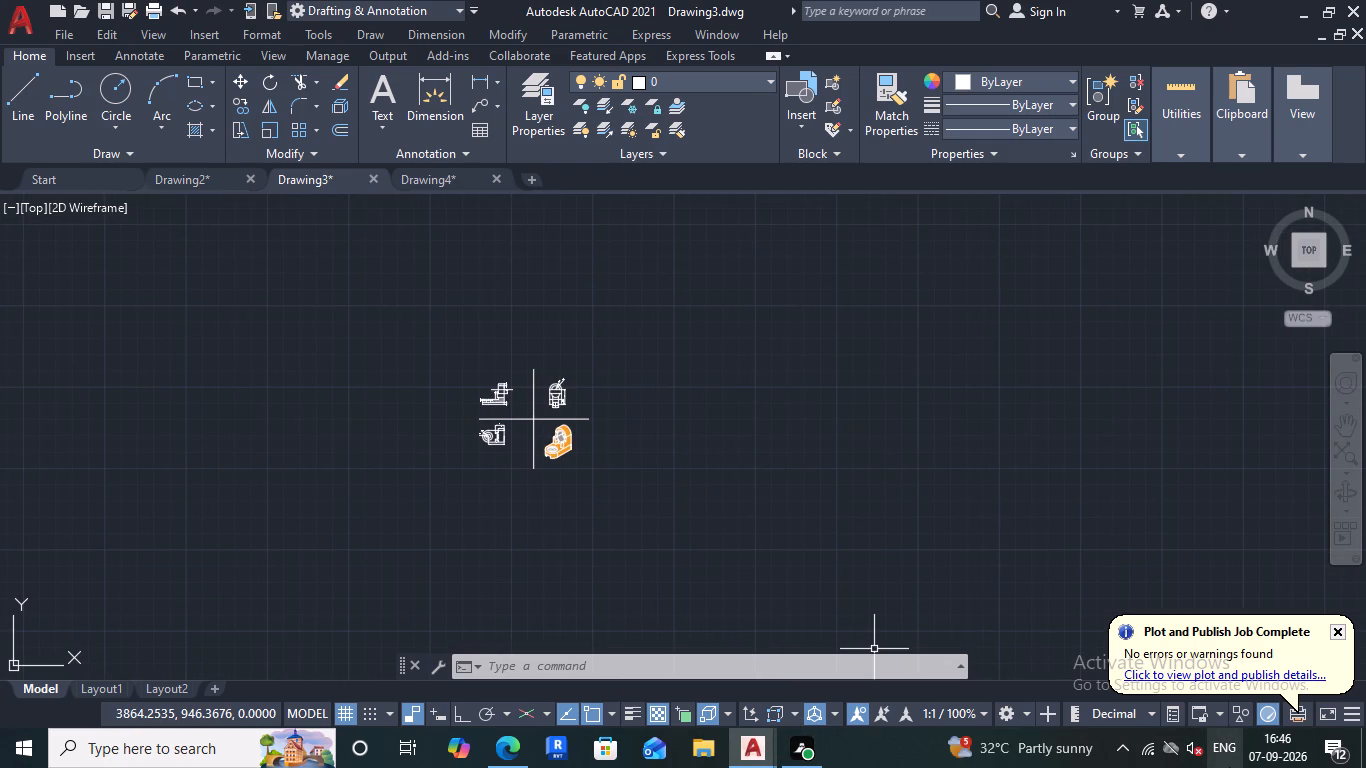
pyautogui.write('isodra')
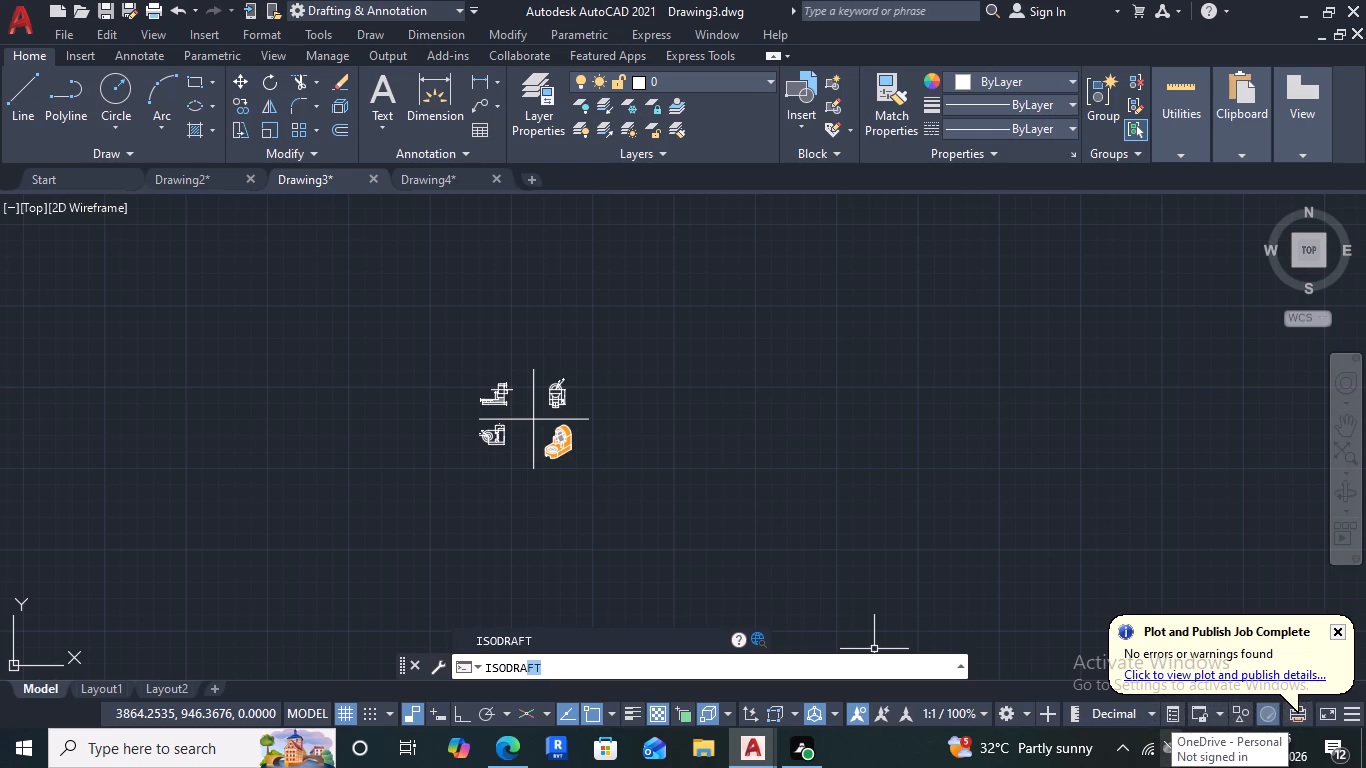
pyautogui.press('Return')
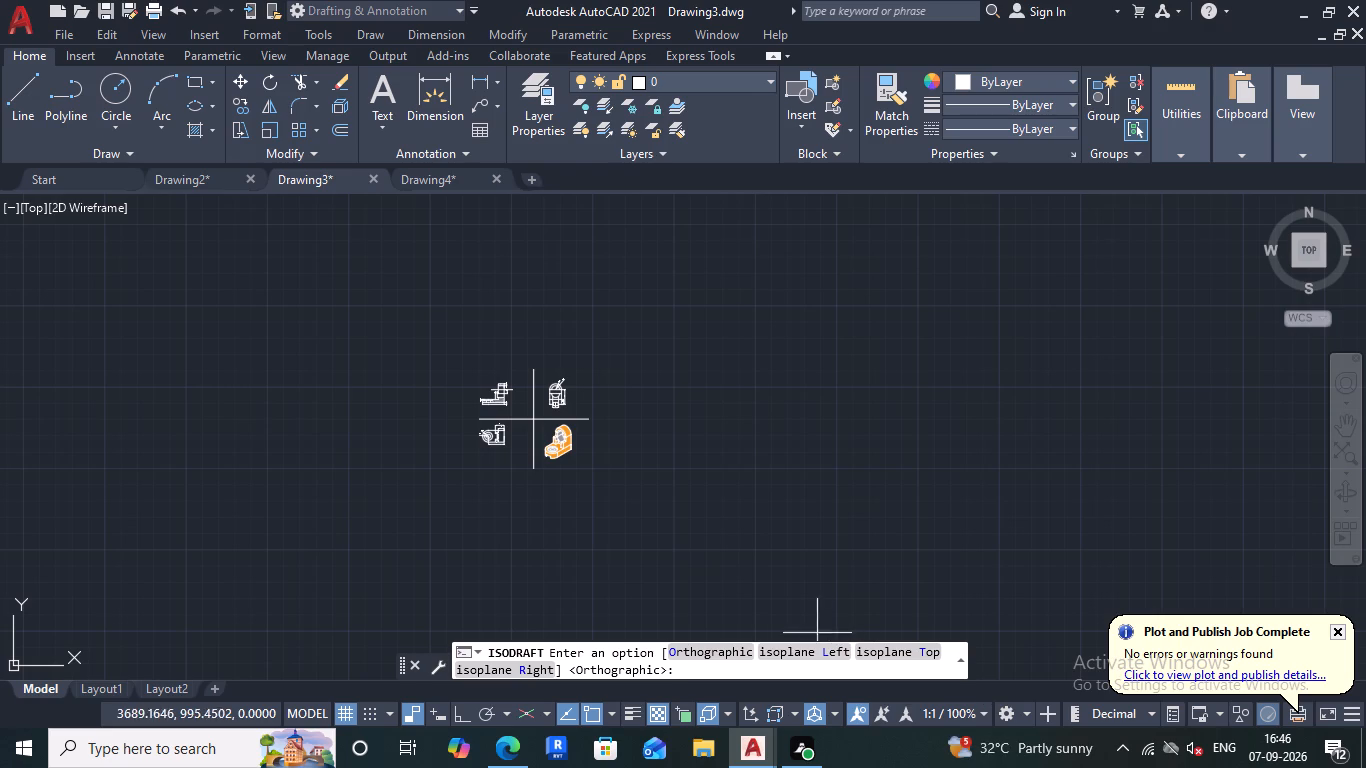
pyautogui.click(817, 652)
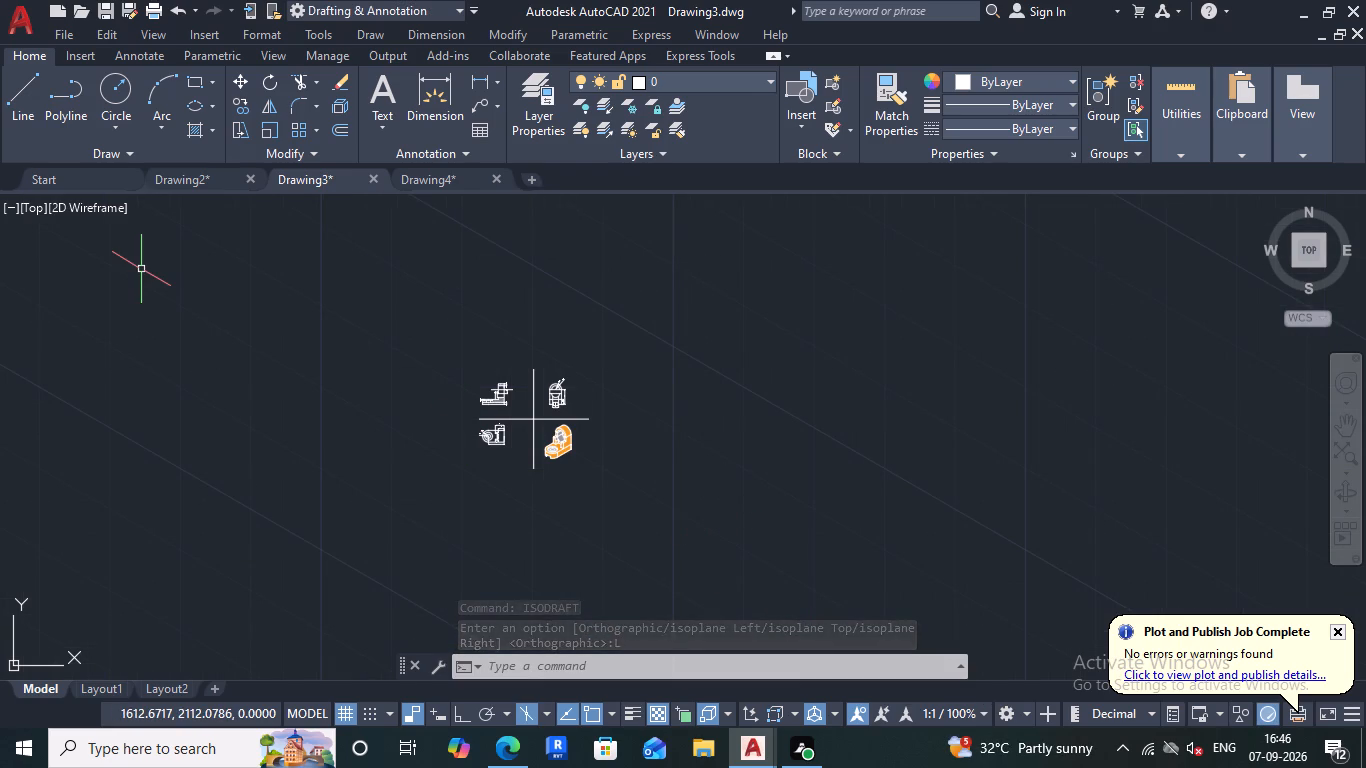
pyautogui.click(686, 500)
pyautogui.press('Escape')
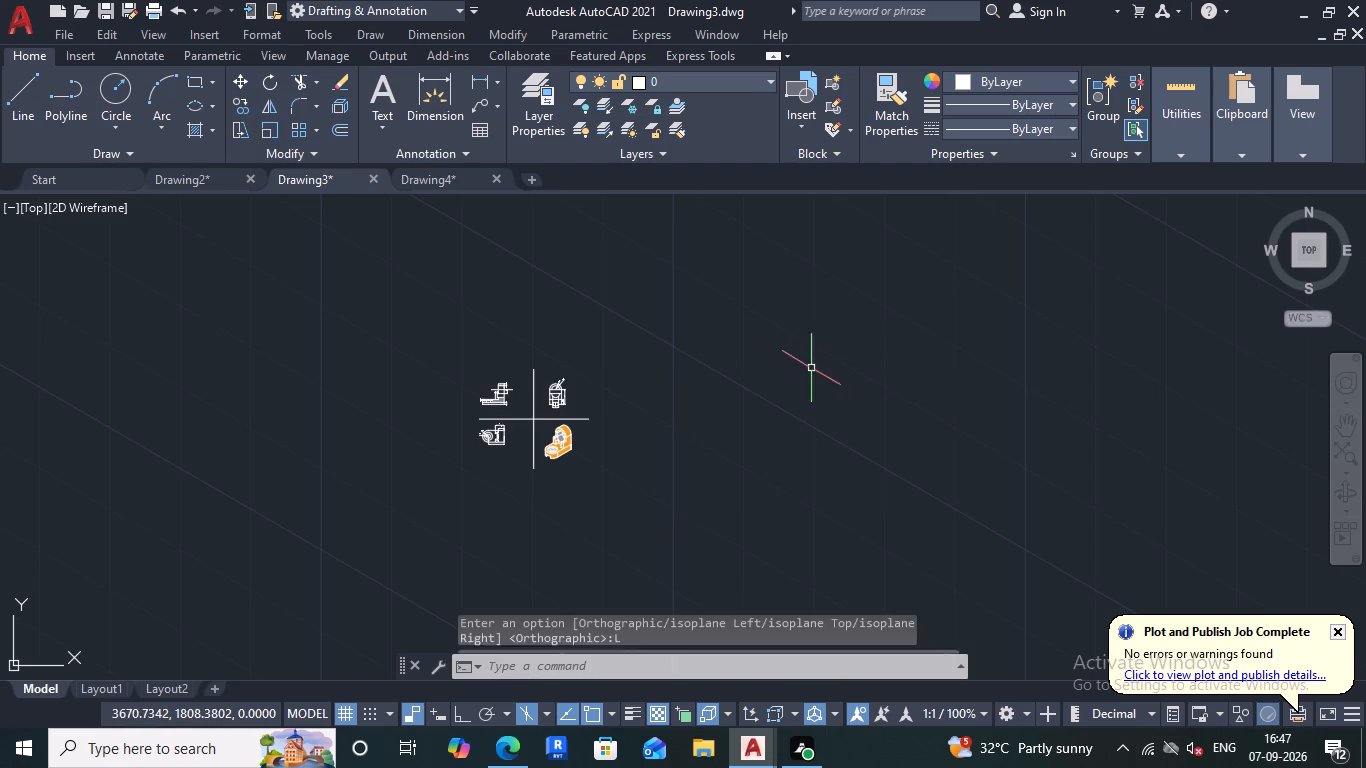
# Turn Ortho on while trying out a line in the empty space beside the views, leaving the line undrawn.
pyautogui.click(22, 106)
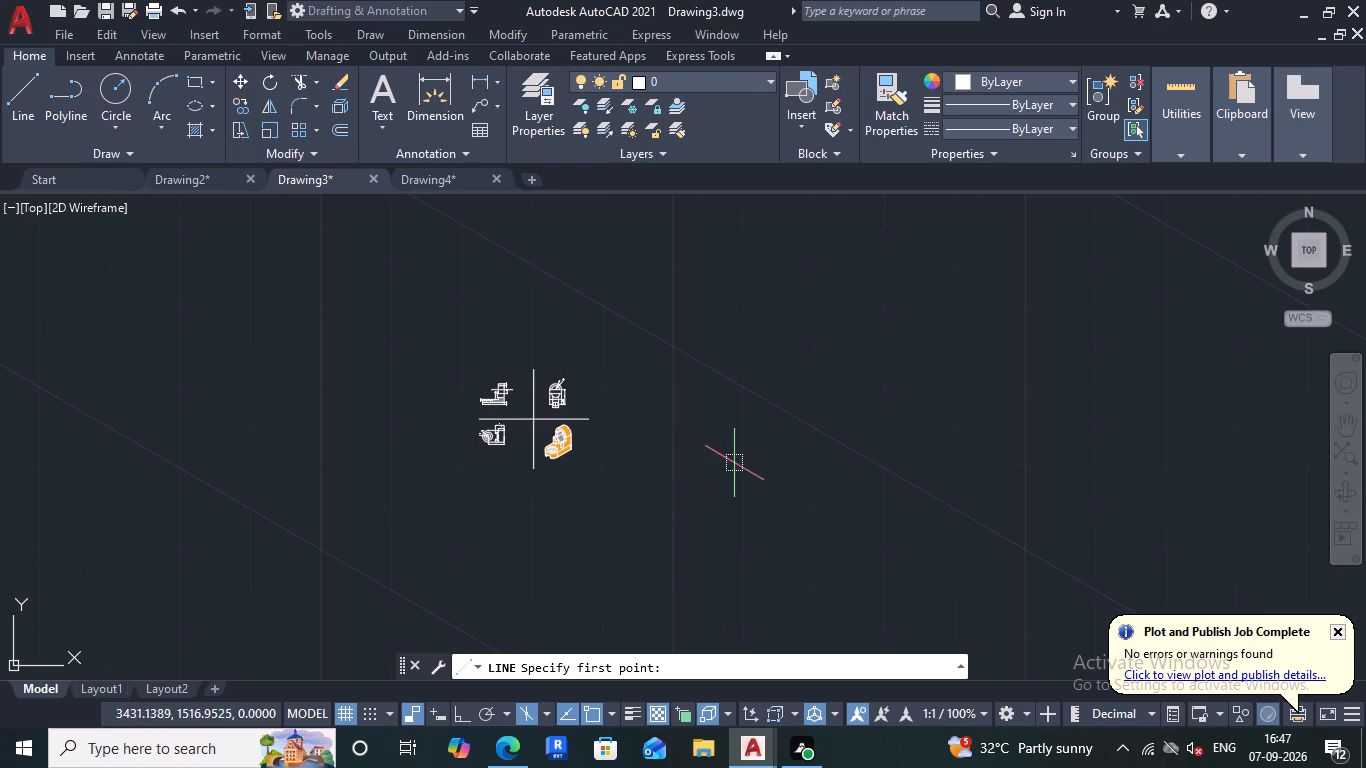
pyautogui.click(701, 442)
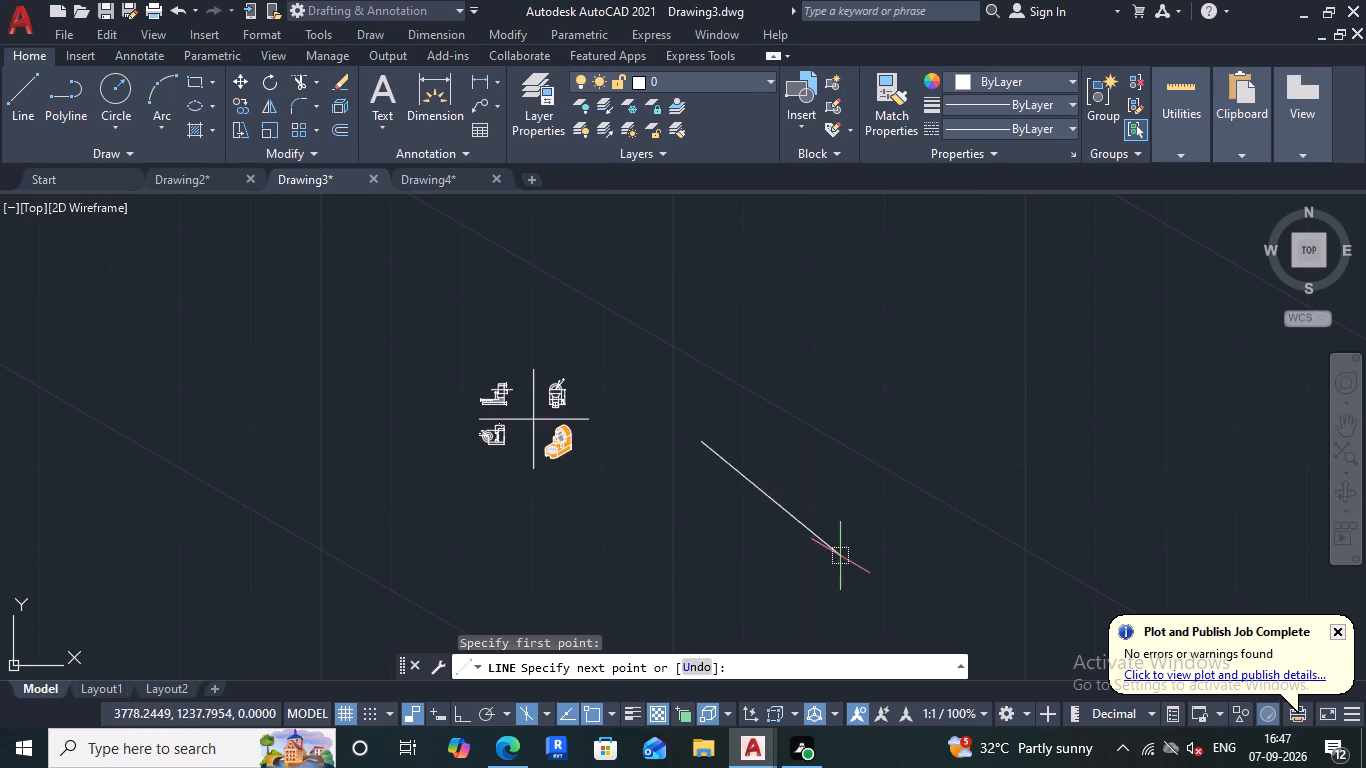
pyautogui.press('F8')
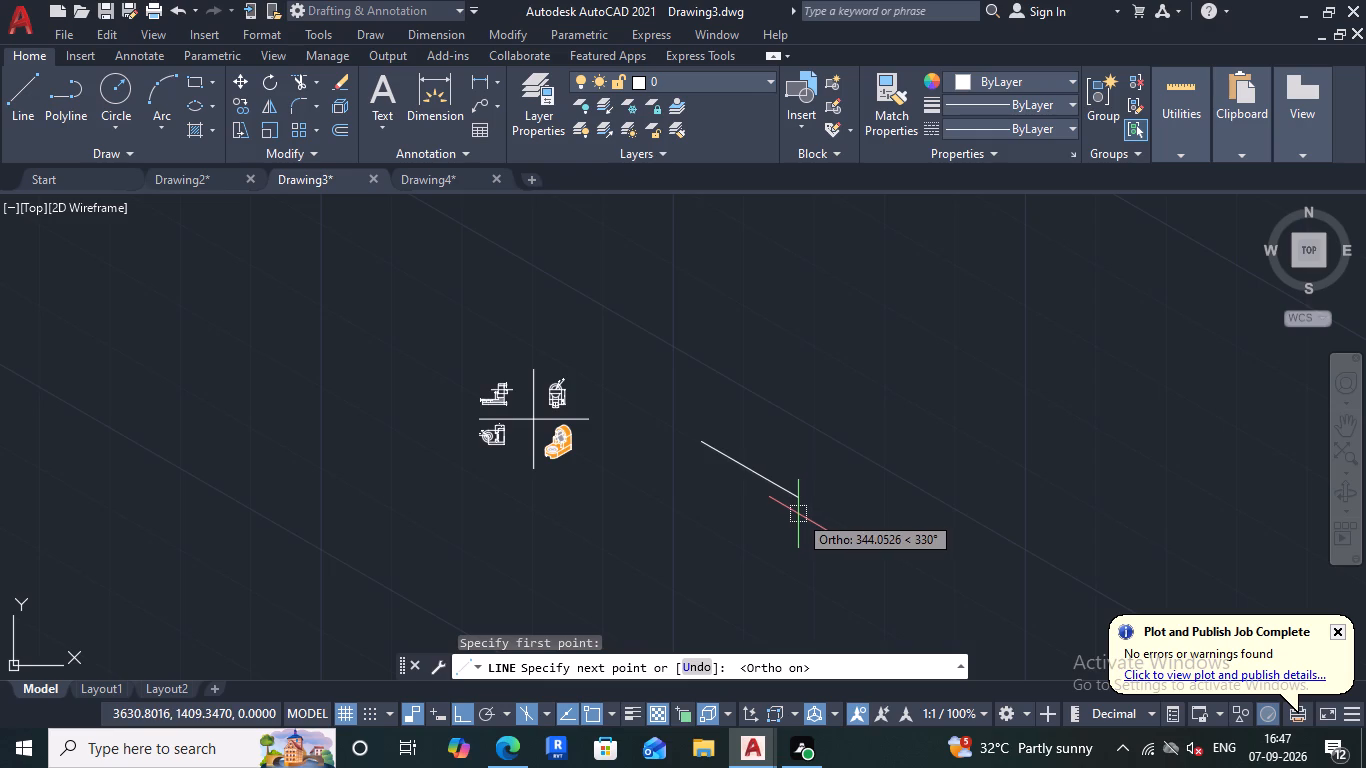
pyautogui.press('Escape')
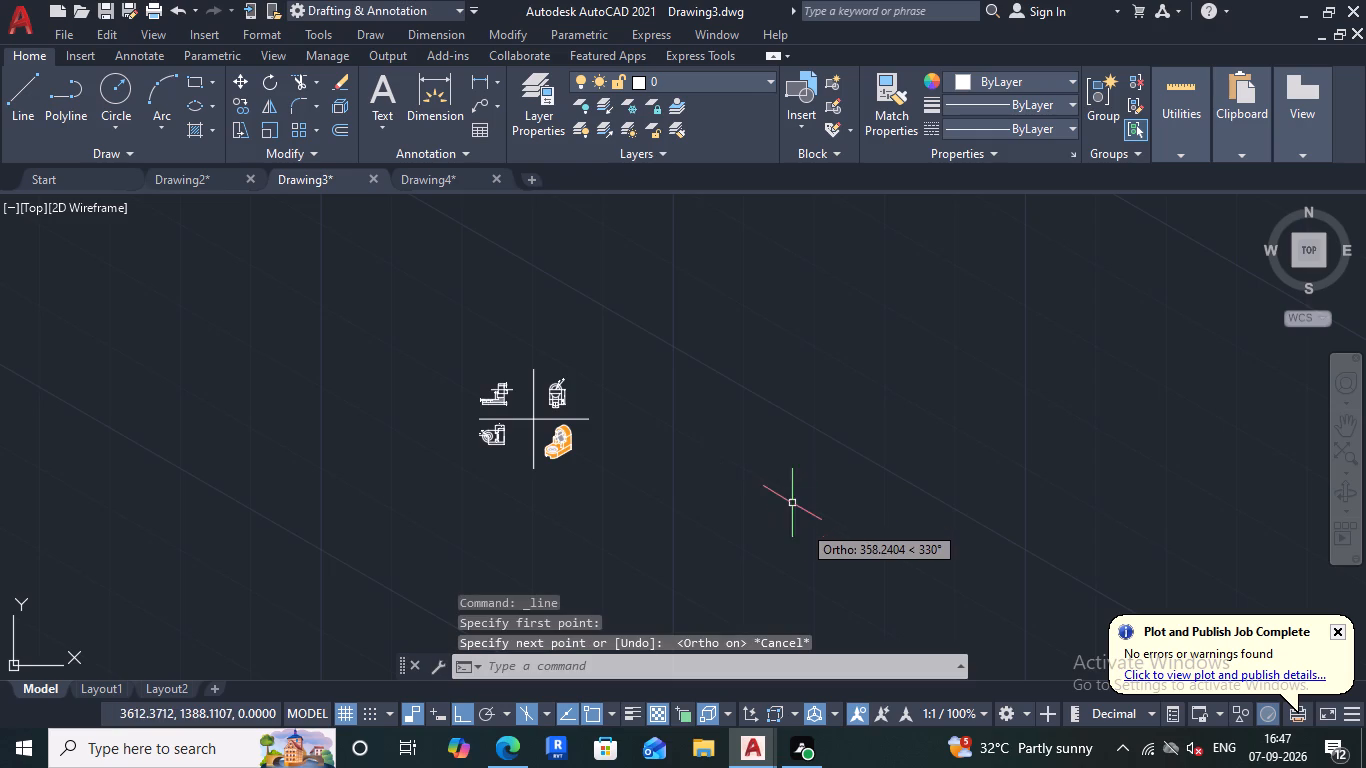
# Copy the two crossed reference lines from their intersection along the 330° direction into empty space beyond the isometric bracket.
pyautogui.moveTo(730, 473); pyautogui.dragTo(763, 480, button='middle')
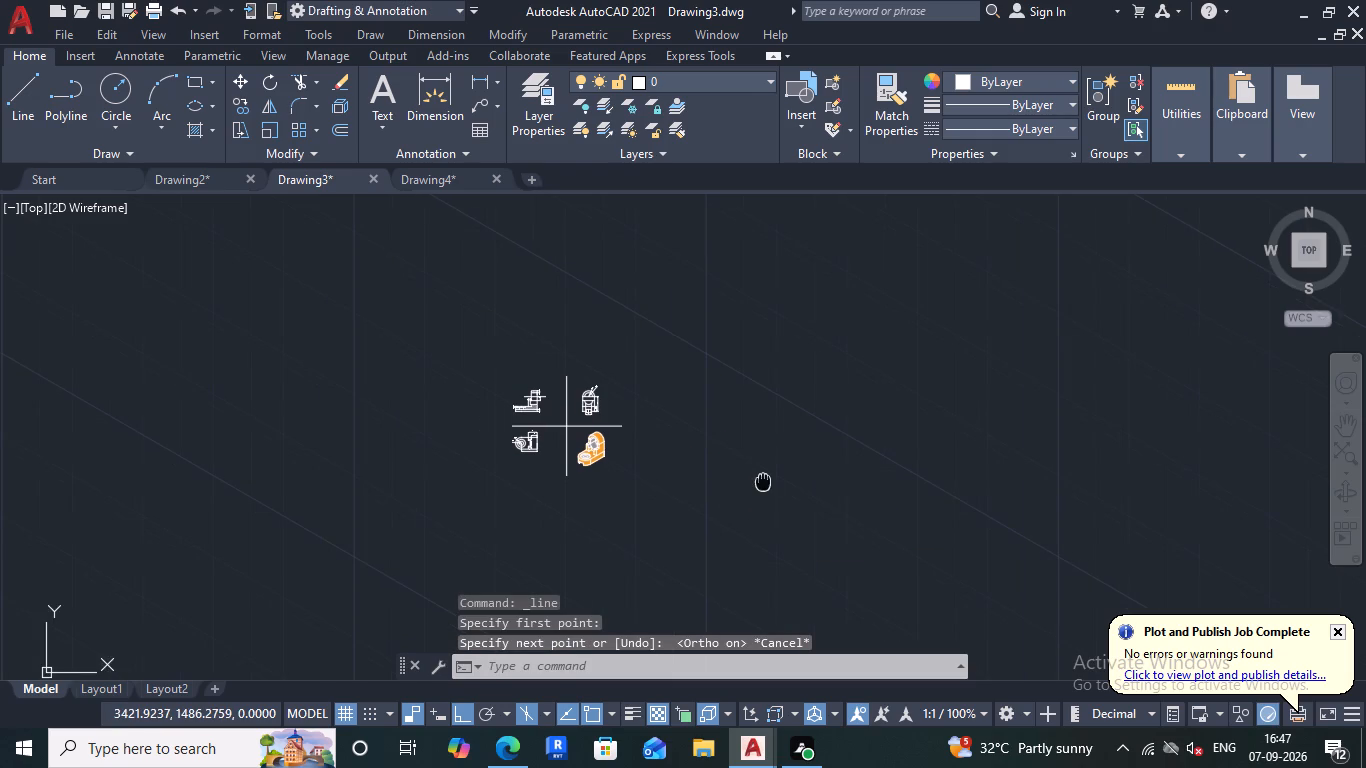
pyautogui.scroll(1, 721, 465)
pyautogui.click(482, 410)
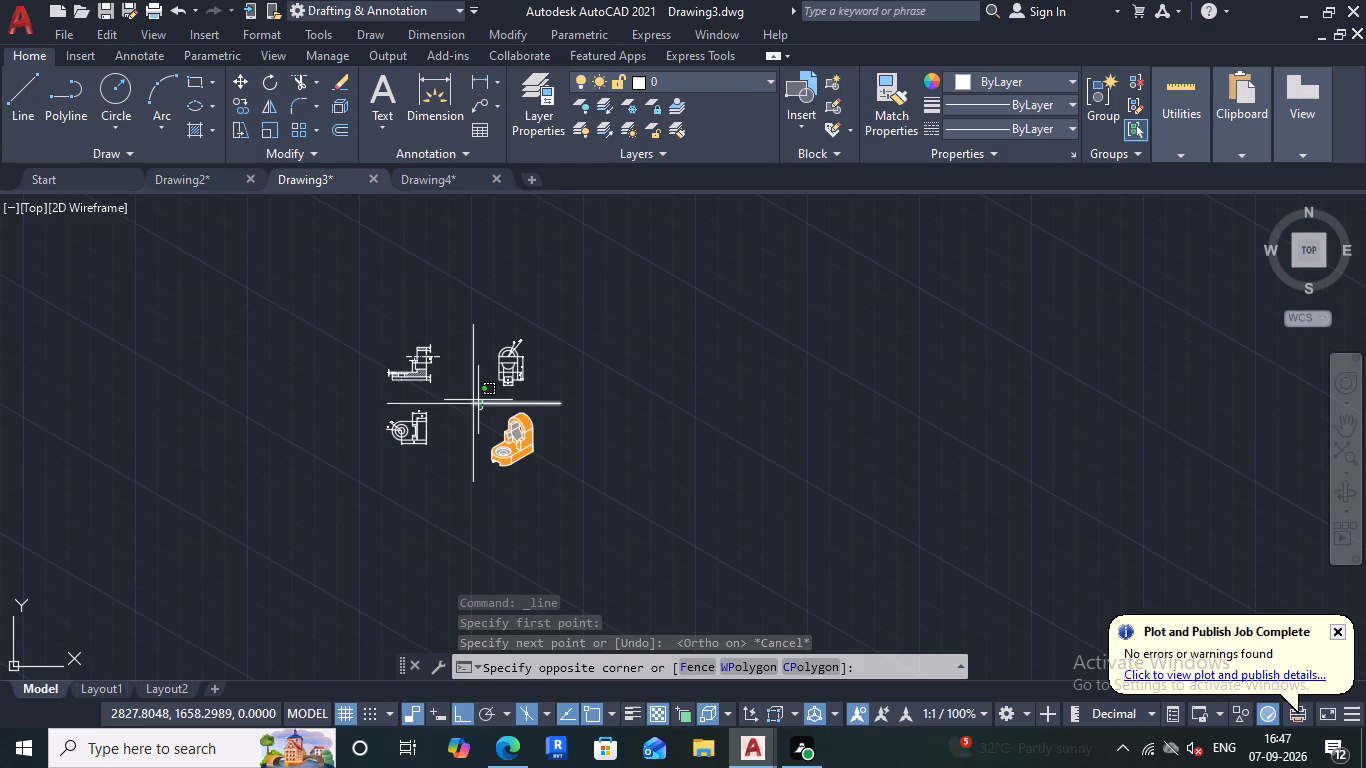
pyautogui.click(459, 393)
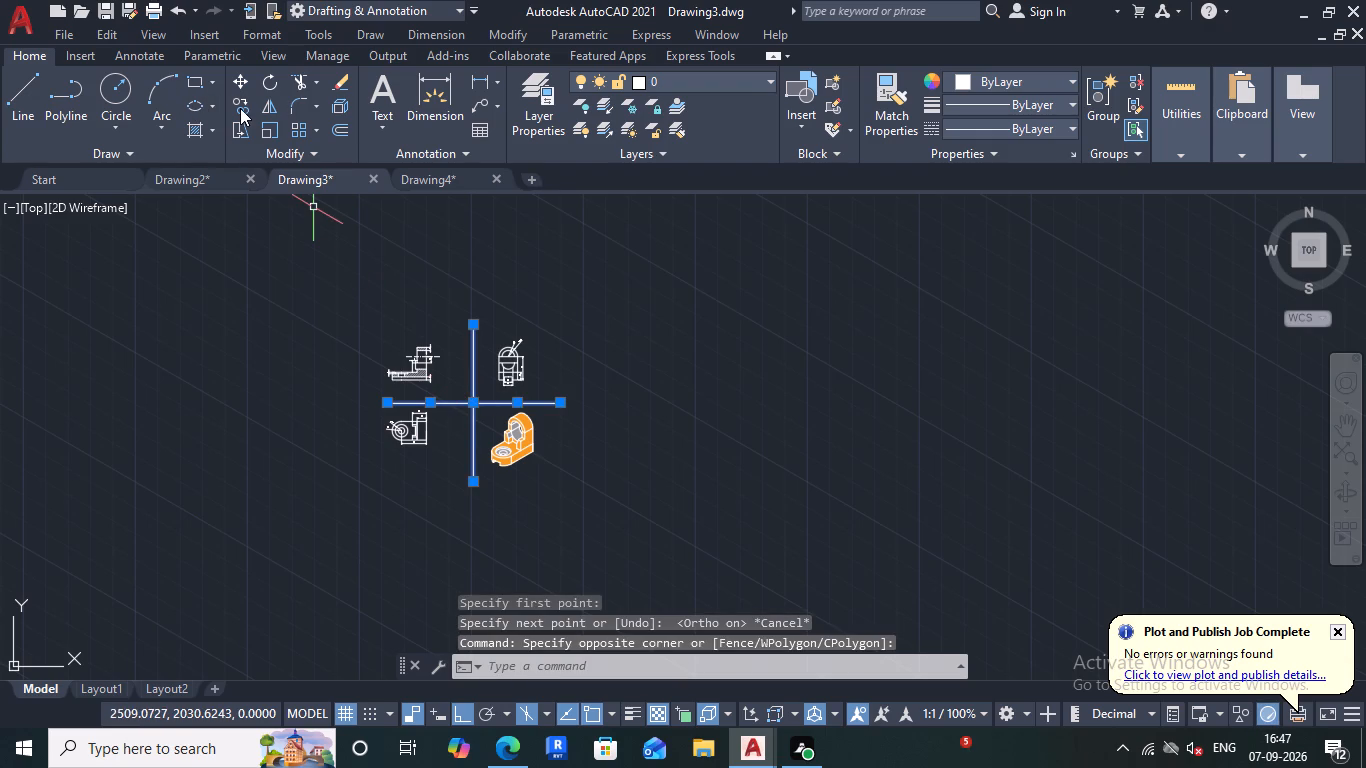
pyautogui.click(240, 108)
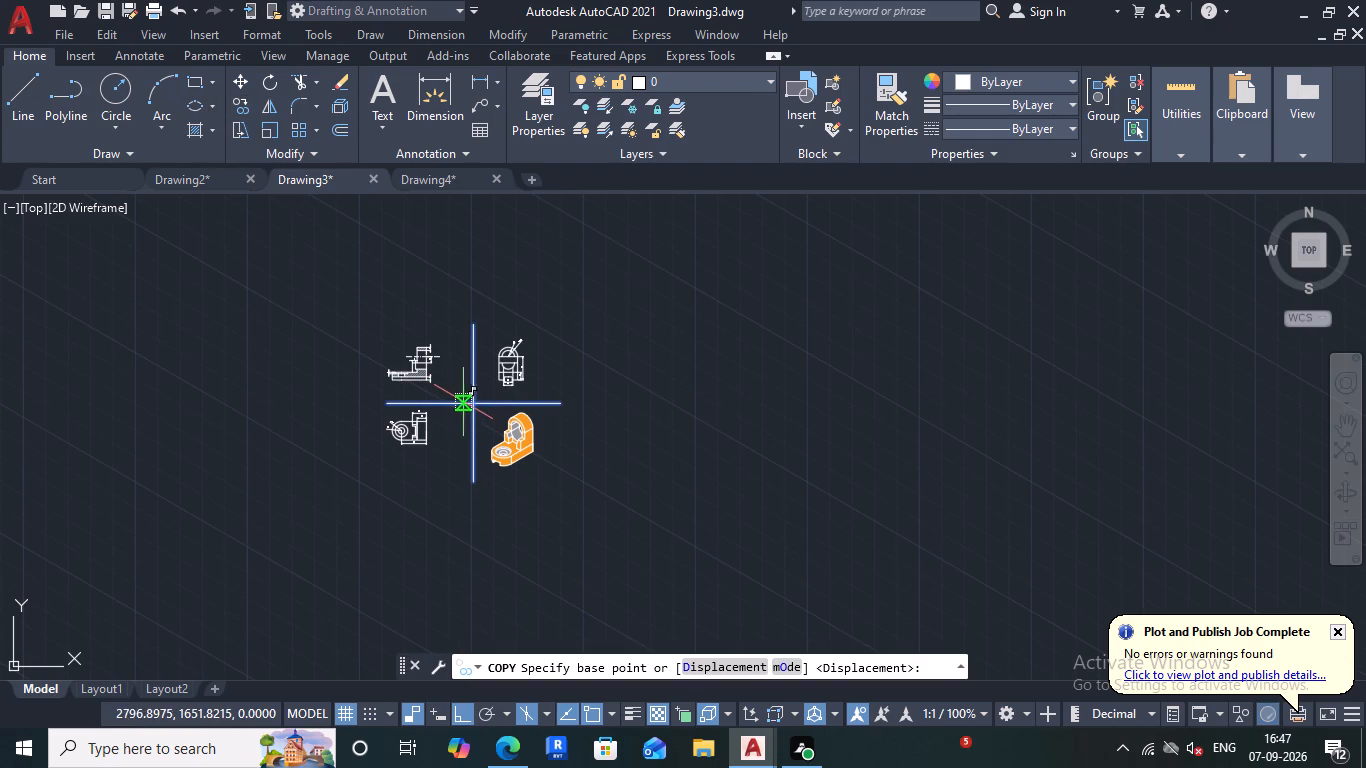
pyautogui.click(467, 403)
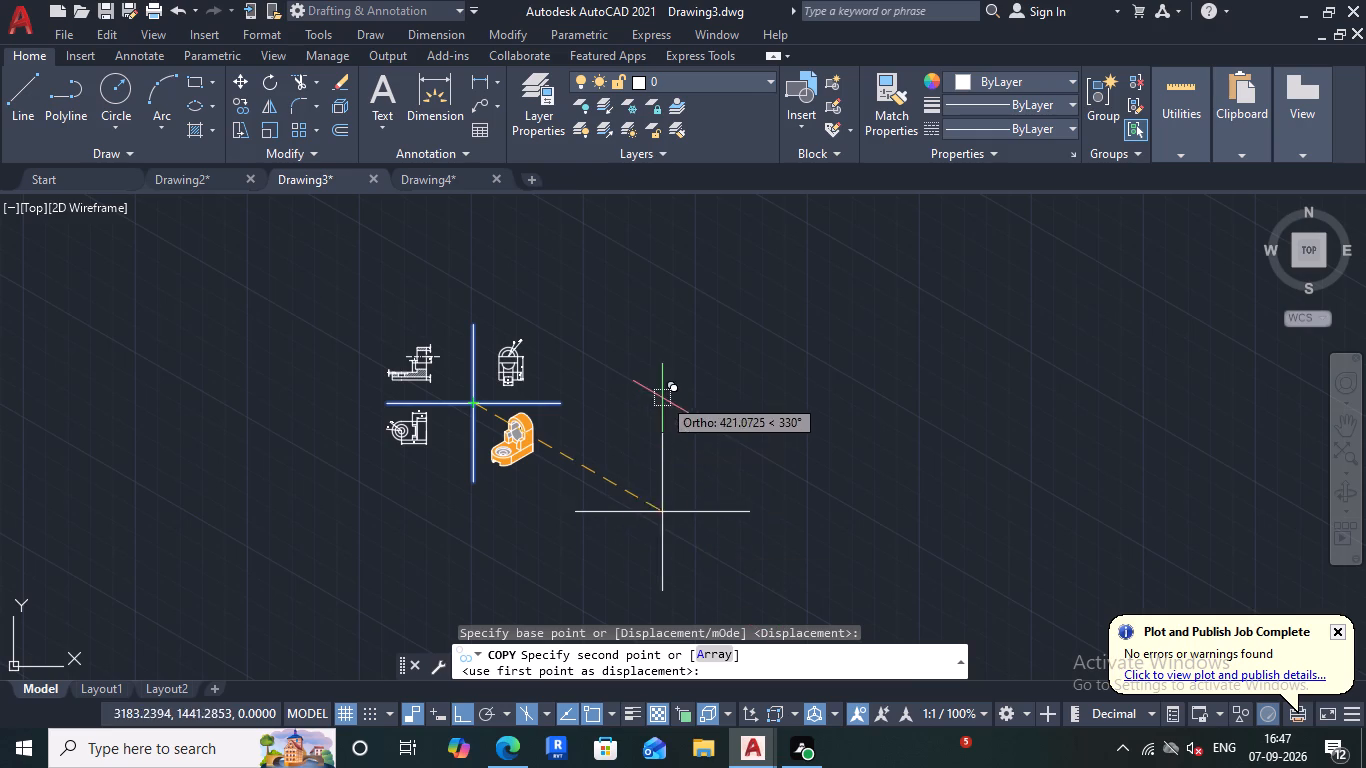
pyautogui.click(698, 421)
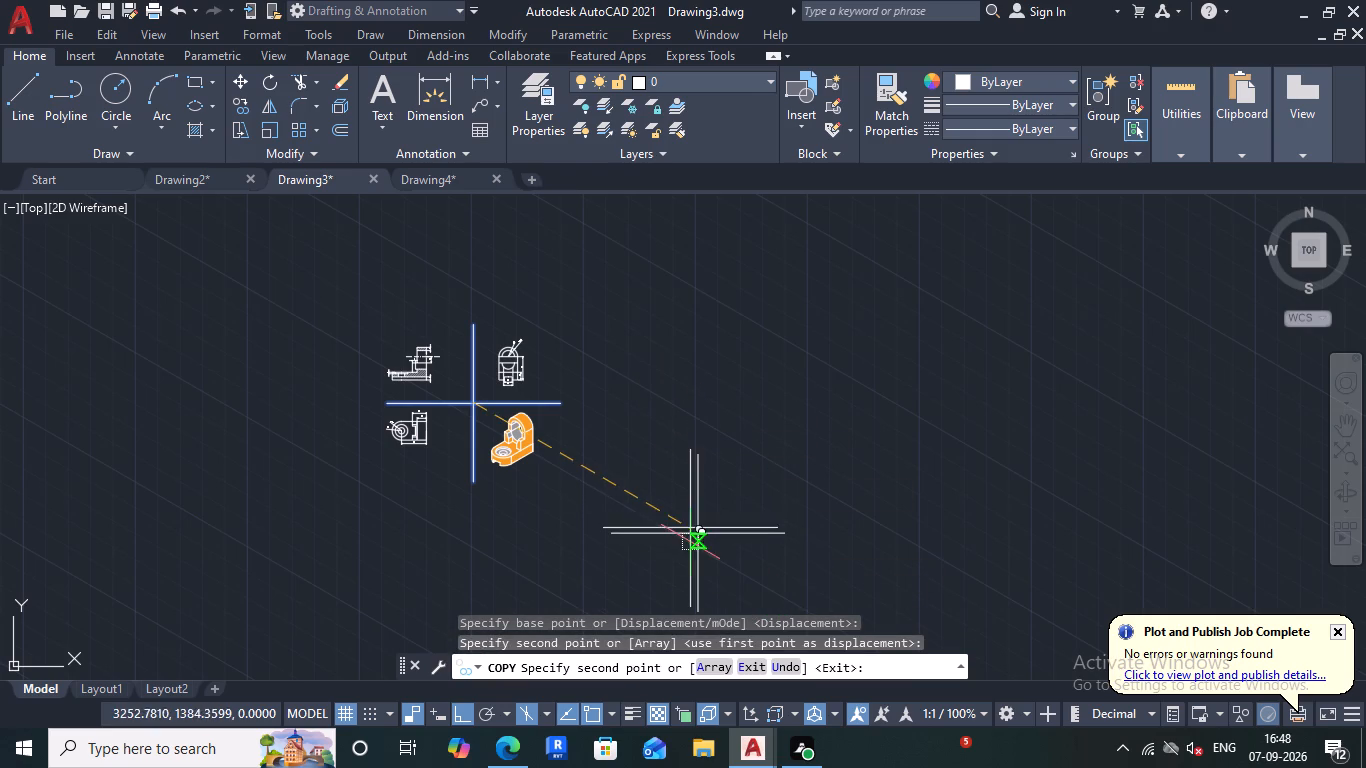
pyautogui.press('Escape')
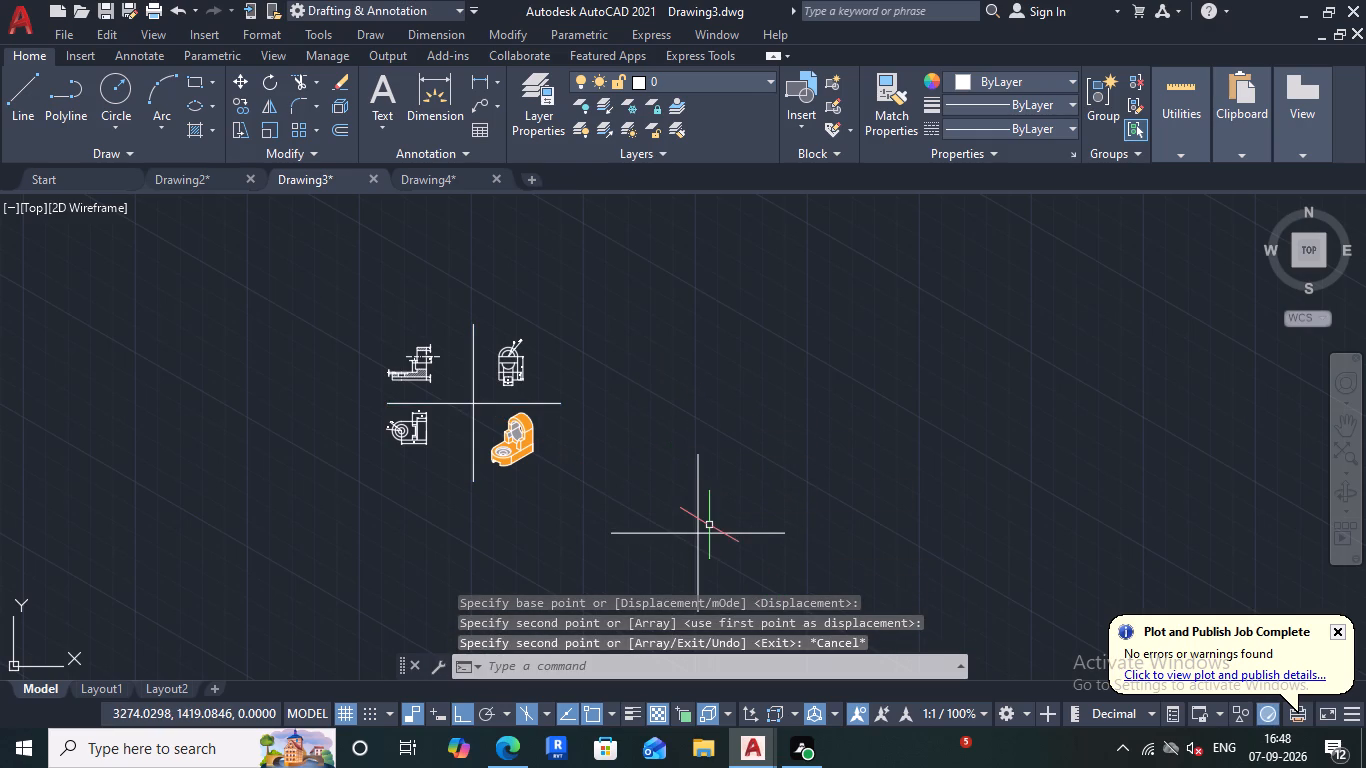
# Set the drafting mode to Orthographic with ISODRAFT.
pyautogui.write('isodra')
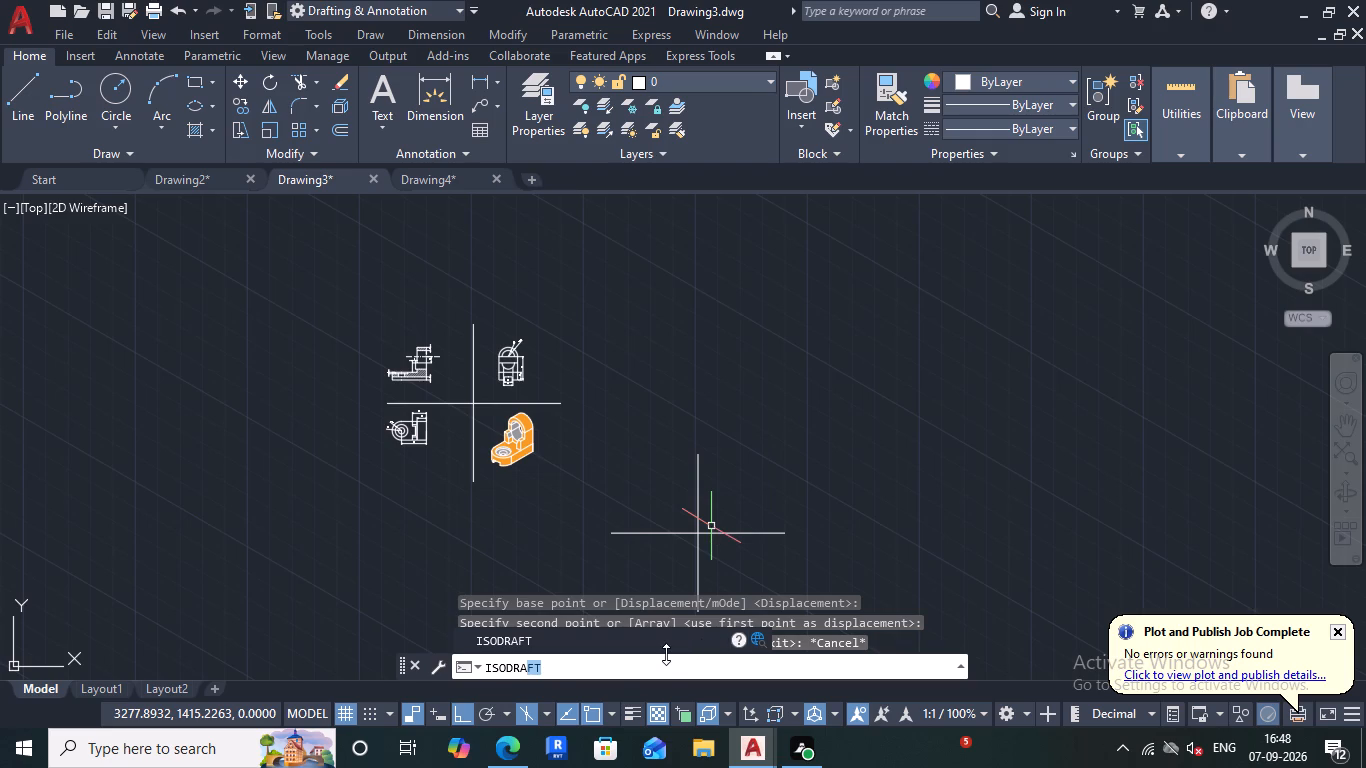
pyautogui.press('Return')
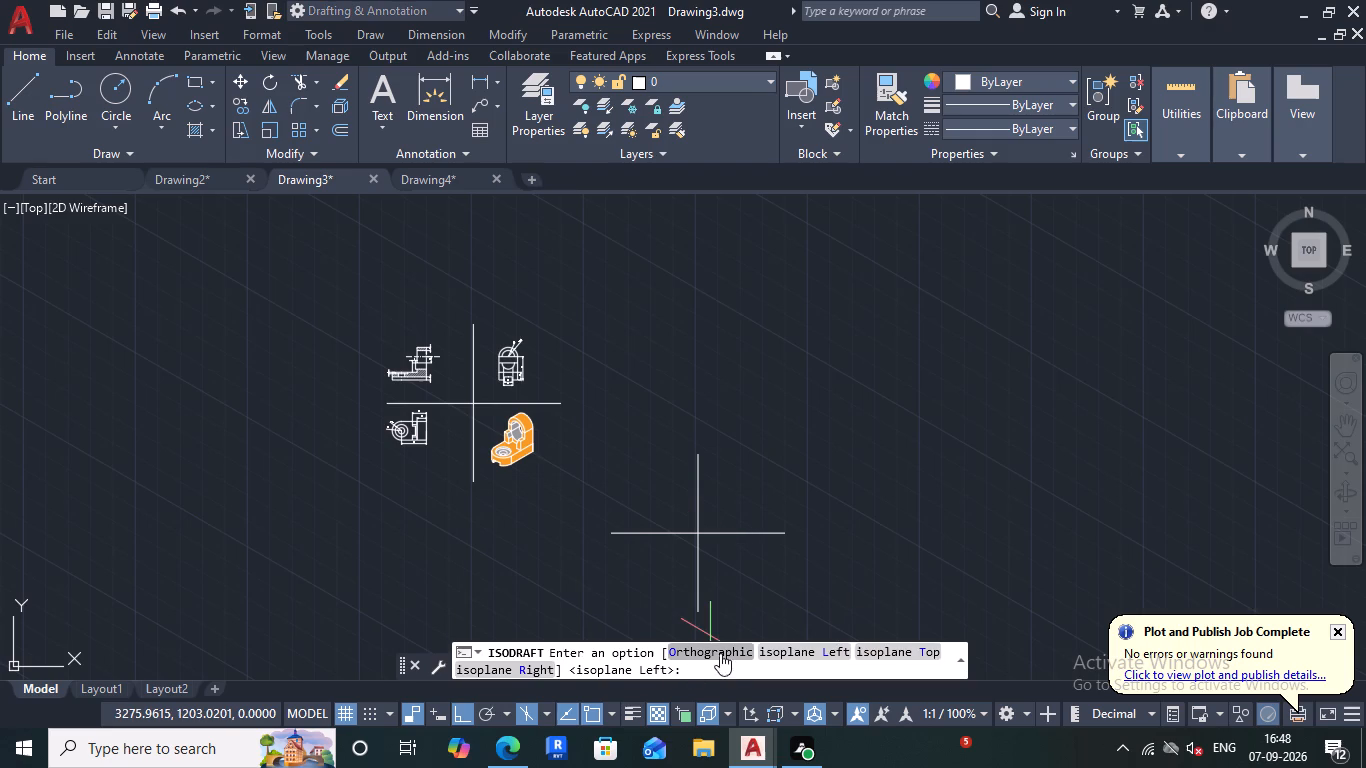
pyautogui.click(720, 653)
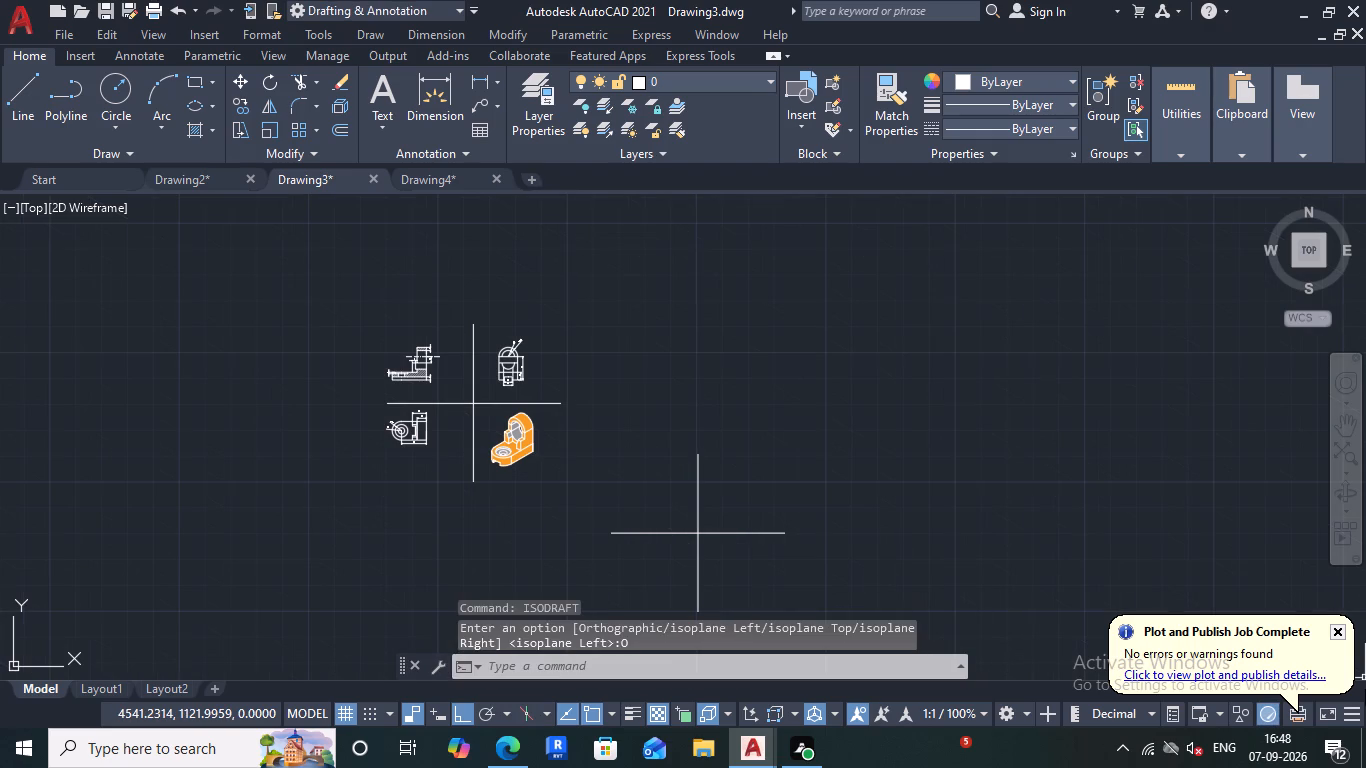